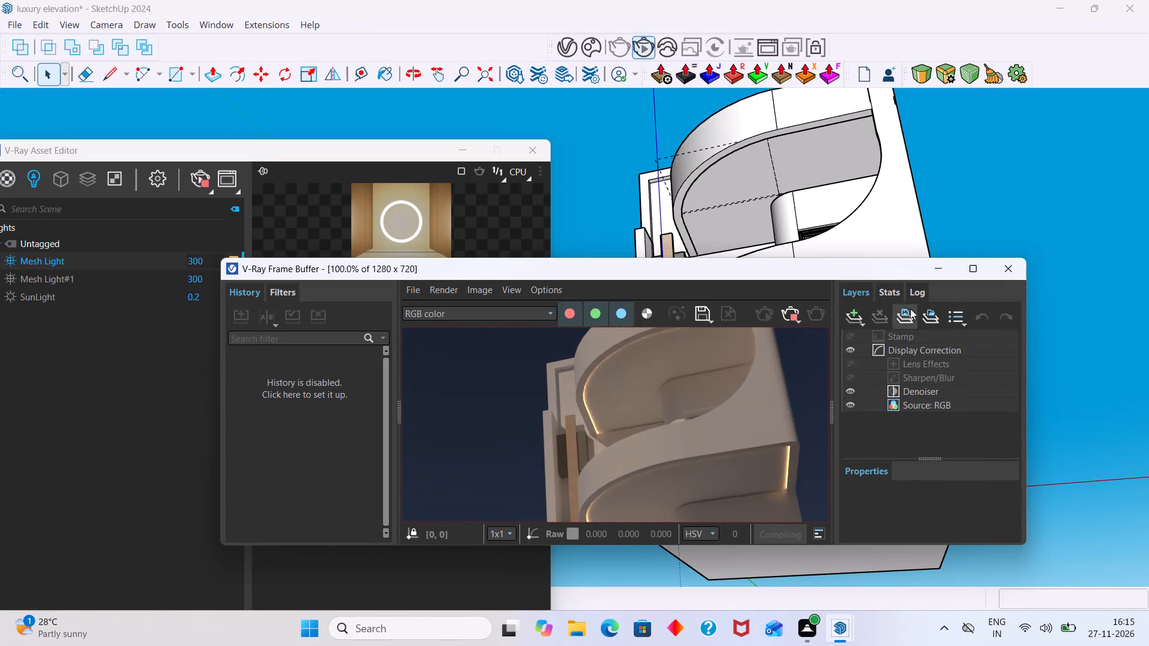
Close the V-Ray Frame Buffer and the Asset Editor to clear the view of the building model.
click(1007, 269)
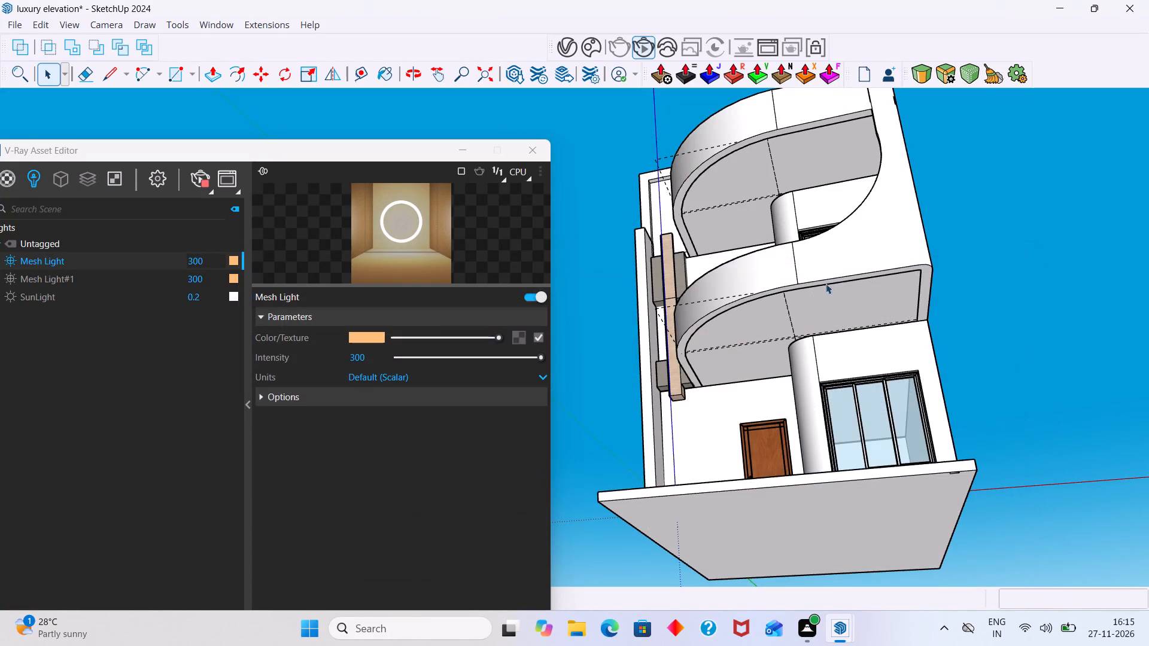
middle_drag(741, 328, 753, 422)
click(967, 328)
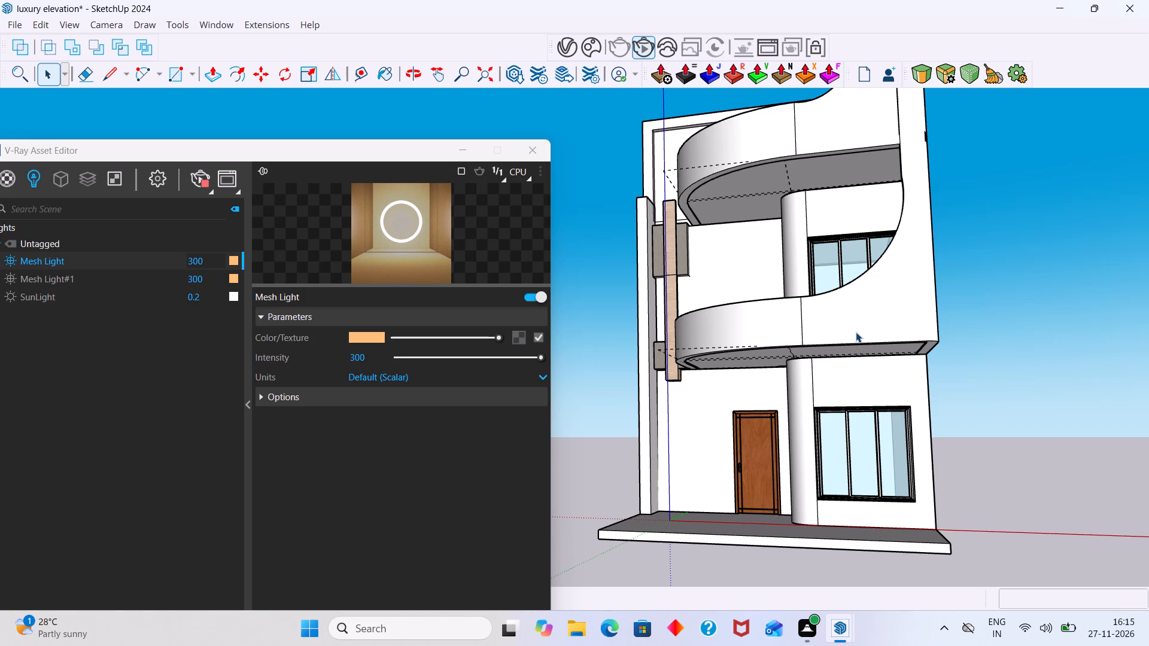
middle_drag(738, 420, 738, 340)
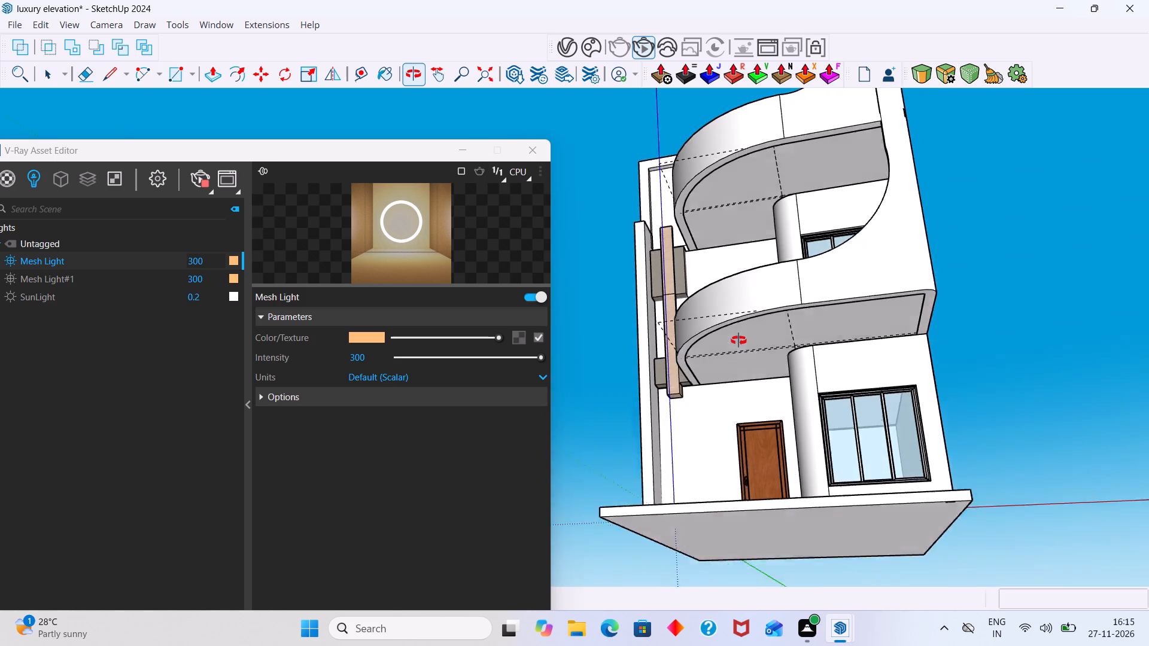
middle_drag(738, 340, 737, 270)
scroll(725, 269, up, 4)
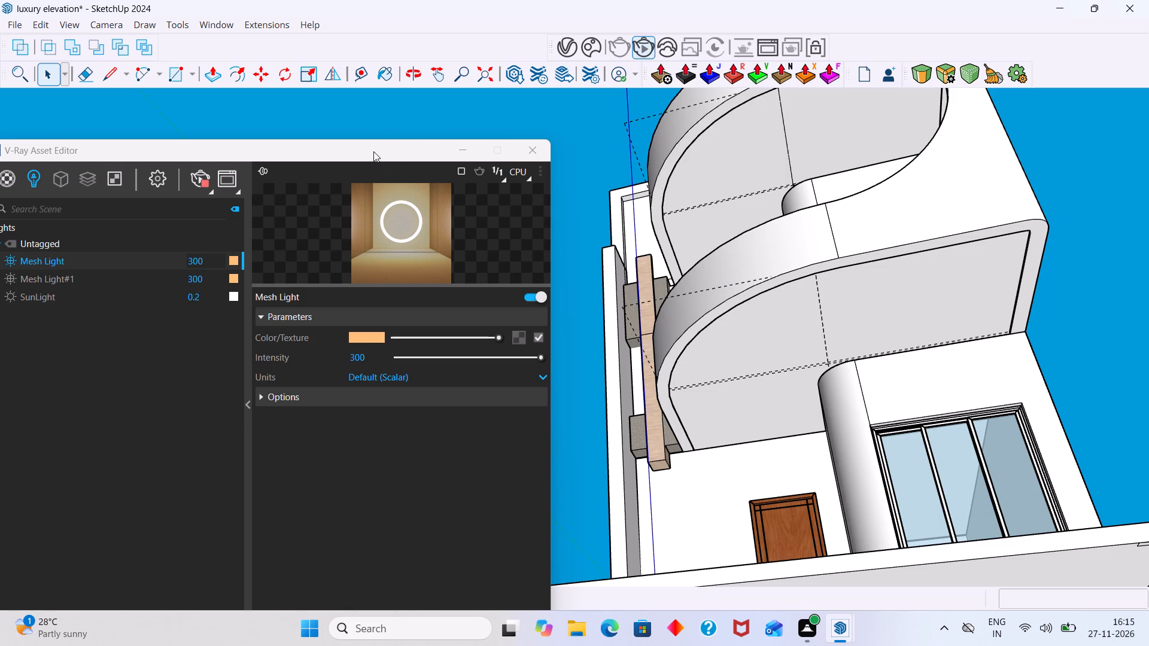
drag(373, 151, 381, 140)
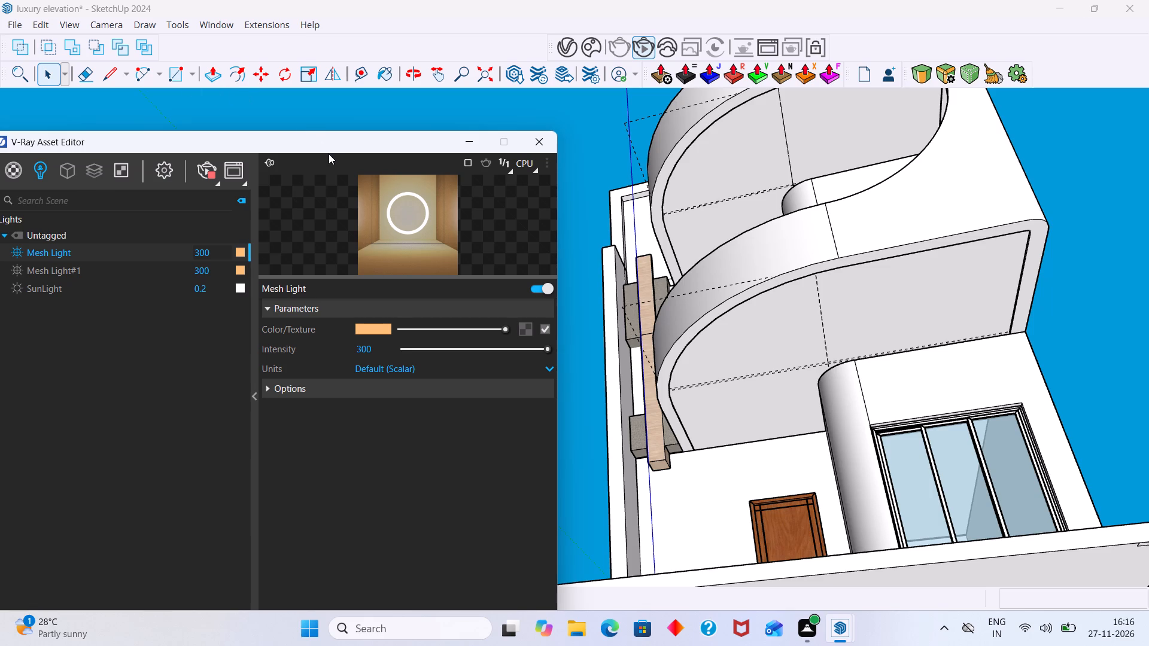
drag(330, 141, 386, 133)
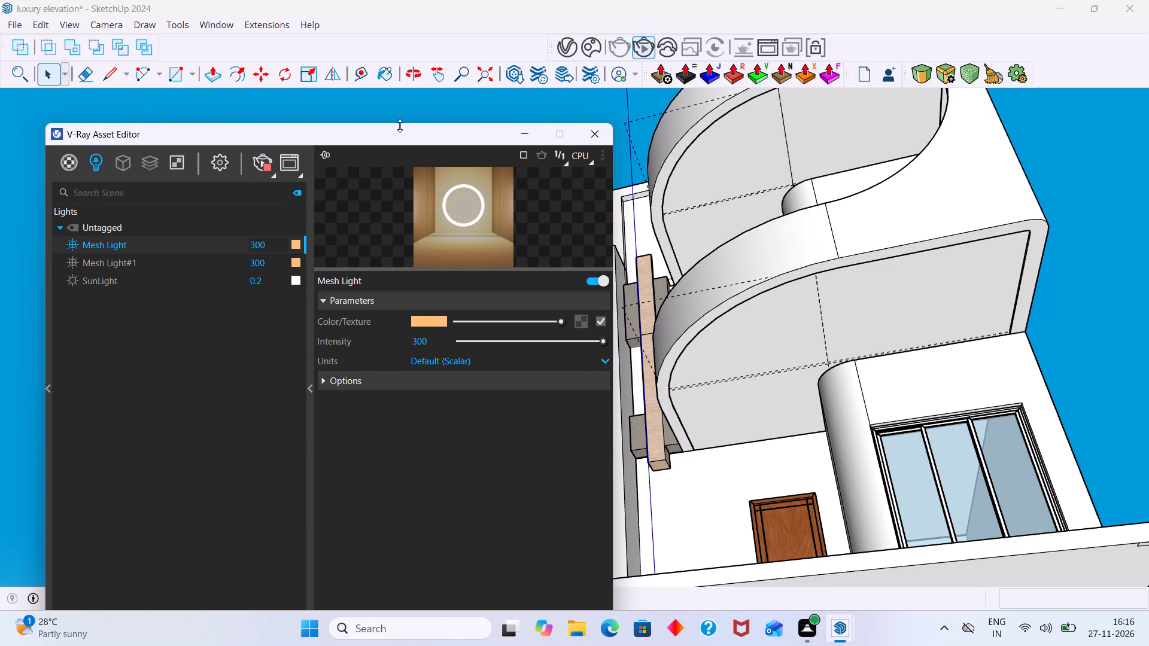
drag(400, 138, 362, 119)
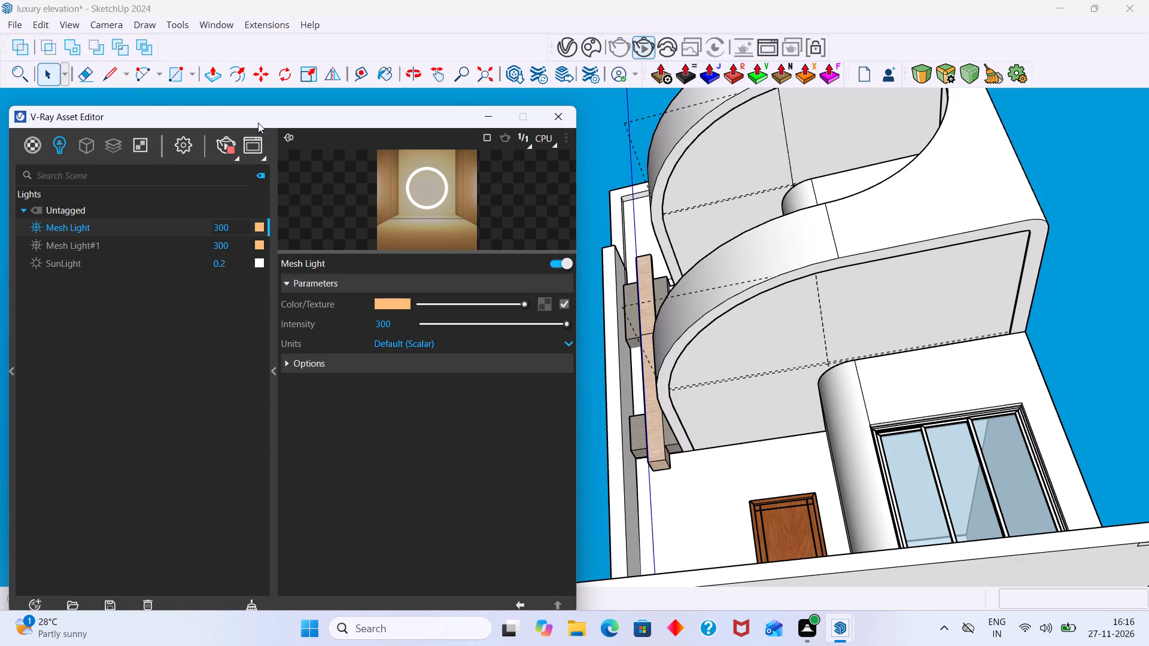
drag(258, 122, 273, 118)
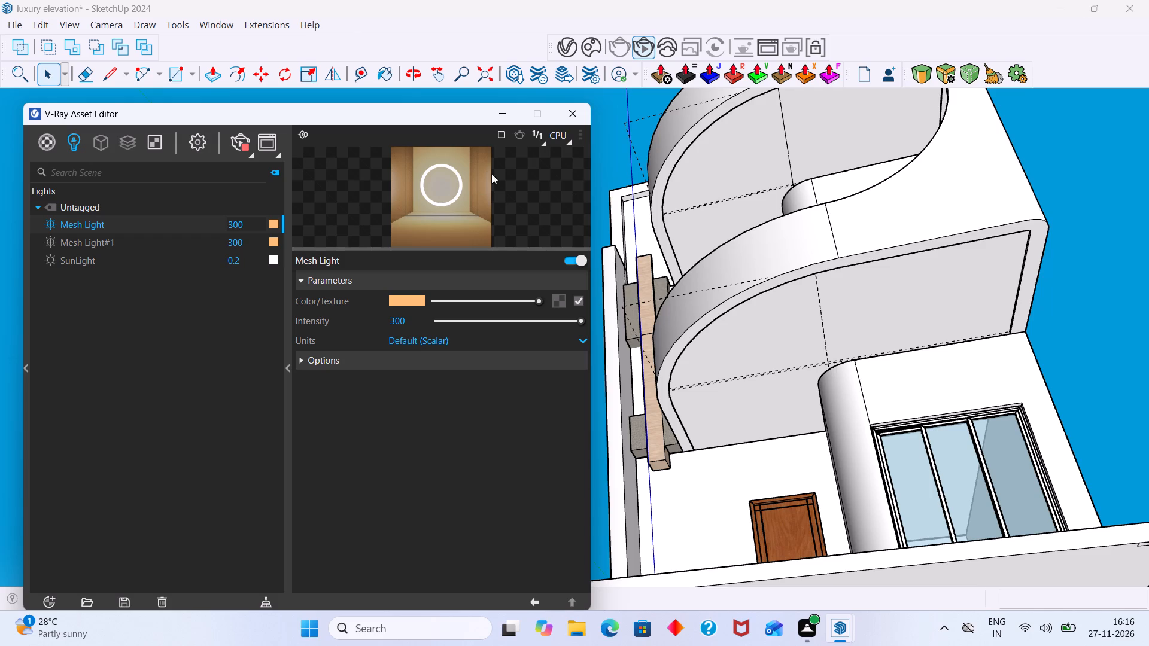
click(580, 120)
Examine the undersides and stepped recesses of both curved canopies in the model from below and from the front.
scroll(607, 203, down, 5)
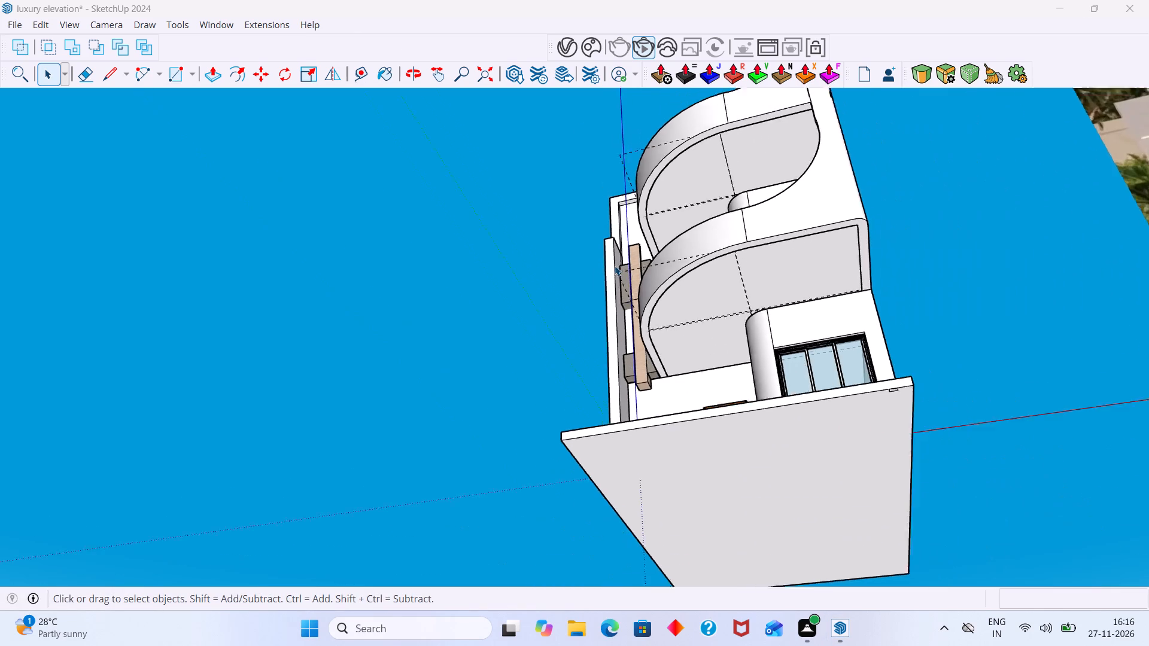
scroll(615, 266, down, 1)
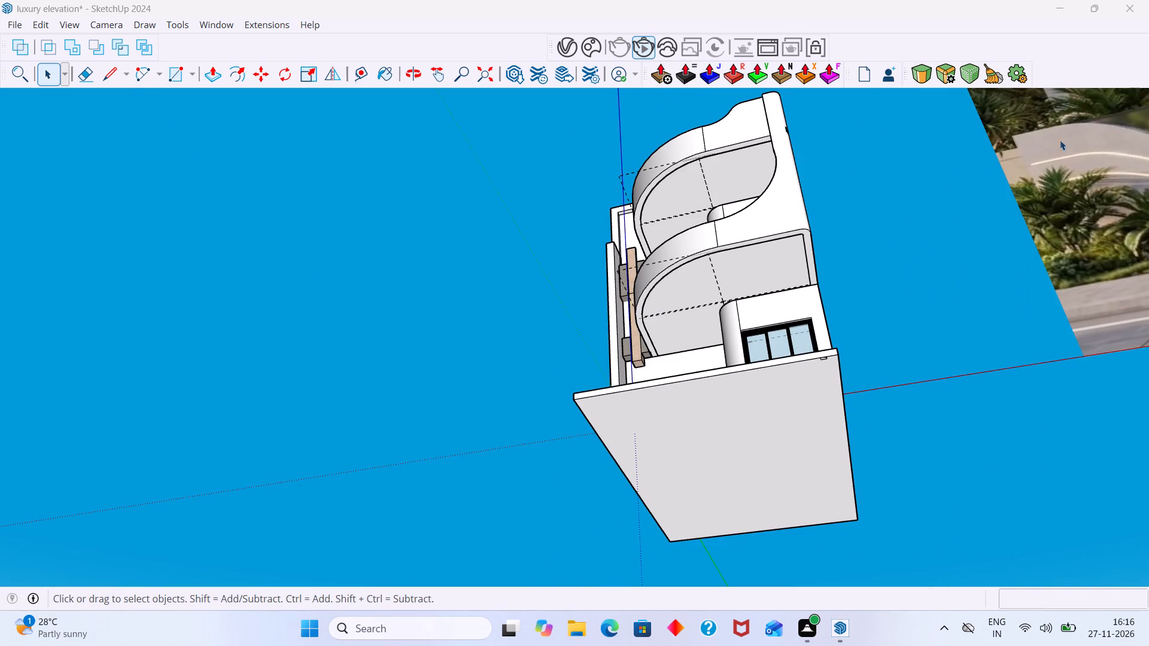
scroll(857, 234, up, 5)
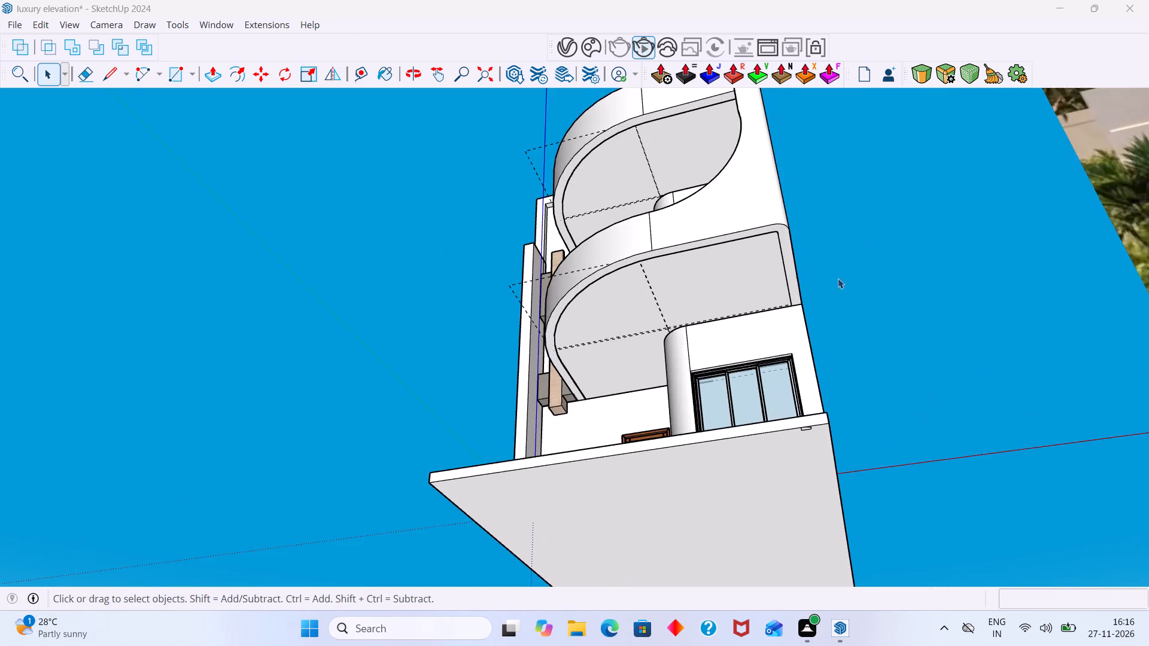
scroll(838, 278, up, 8)
middle_drag(682, 373, 856, 374)
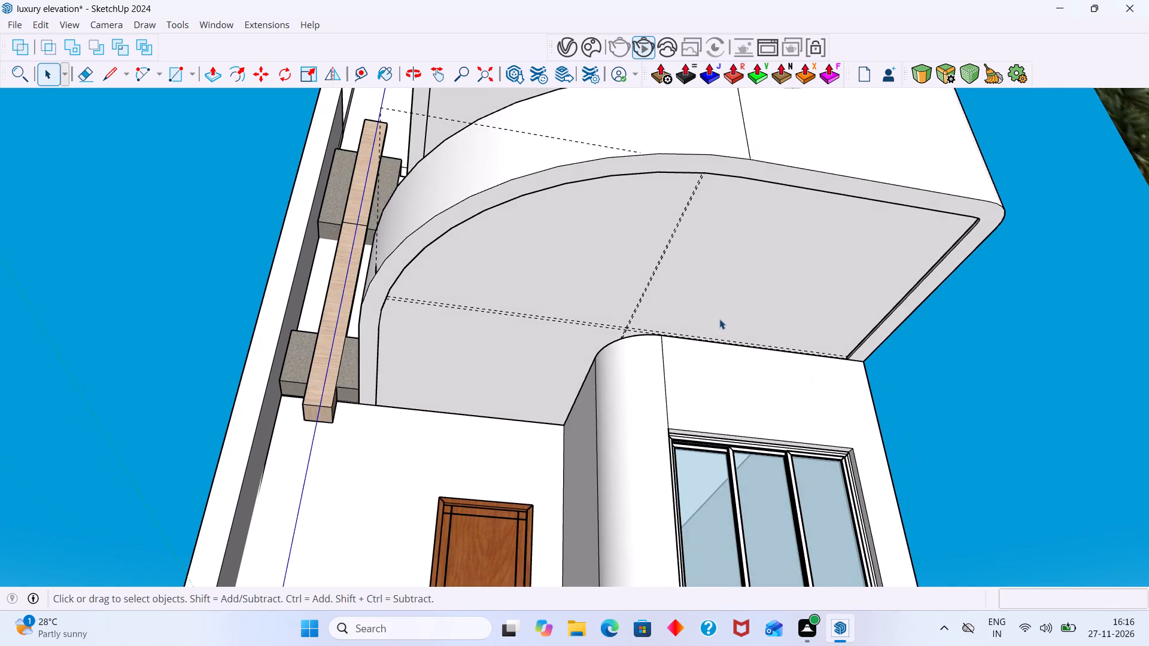
scroll(715, 315, down, 6)
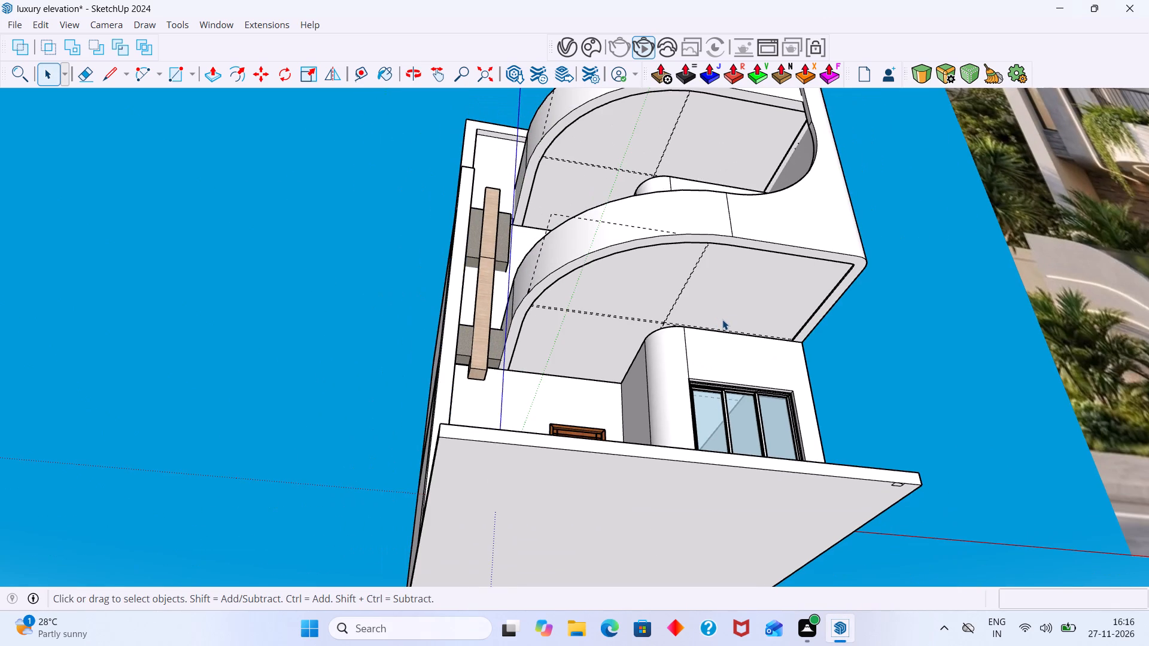
scroll(722, 319, down, 3)
middle_drag(700, 330, 643, 394)
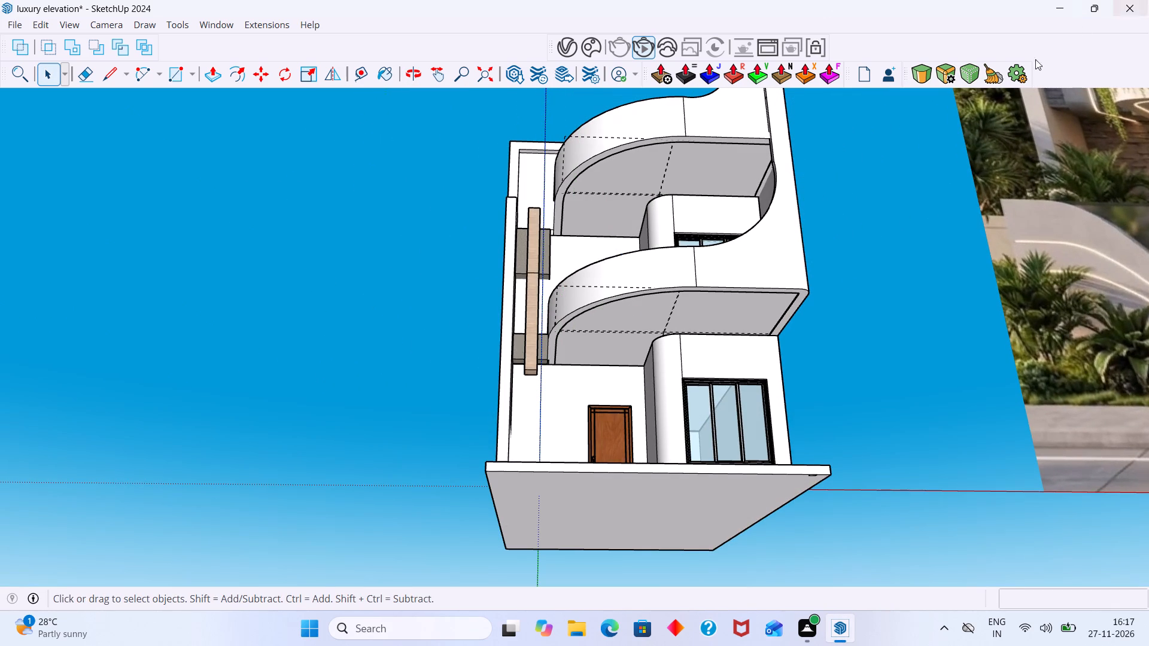
shift+middle_drag(685, 288, 645, 391)
scroll(625, 316, up, 2)
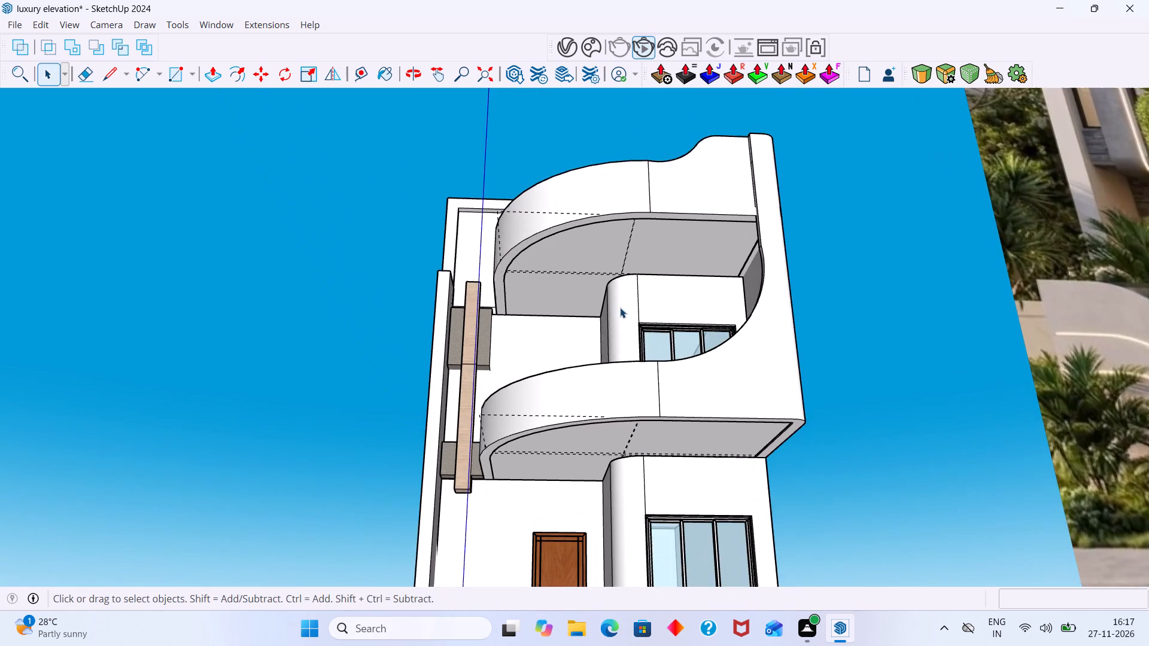
middle_drag(617, 306, 580, 203)
Study the reference image's facade and entrance details and compare them with the model's front elevation.
scroll(579, 221, down, 9)
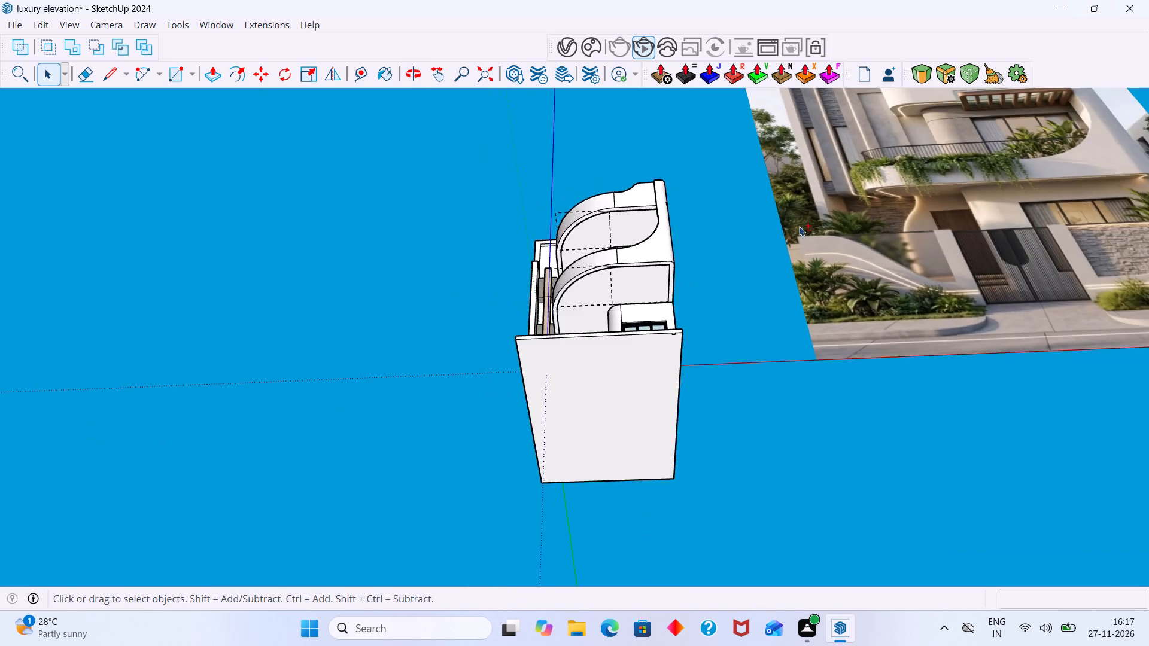
shift+middle_drag(799, 231, 816, 397)
middle_drag(944, 258, 963, 193)
scroll(926, 281, up, 13)
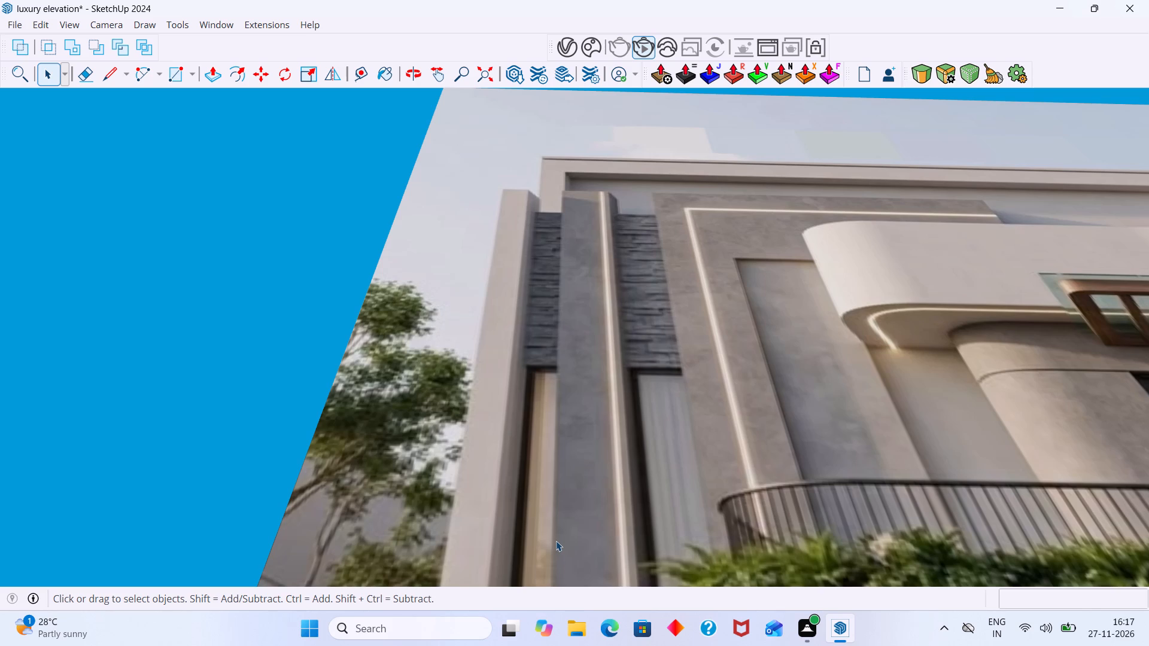
scroll(568, 407, down, 16)
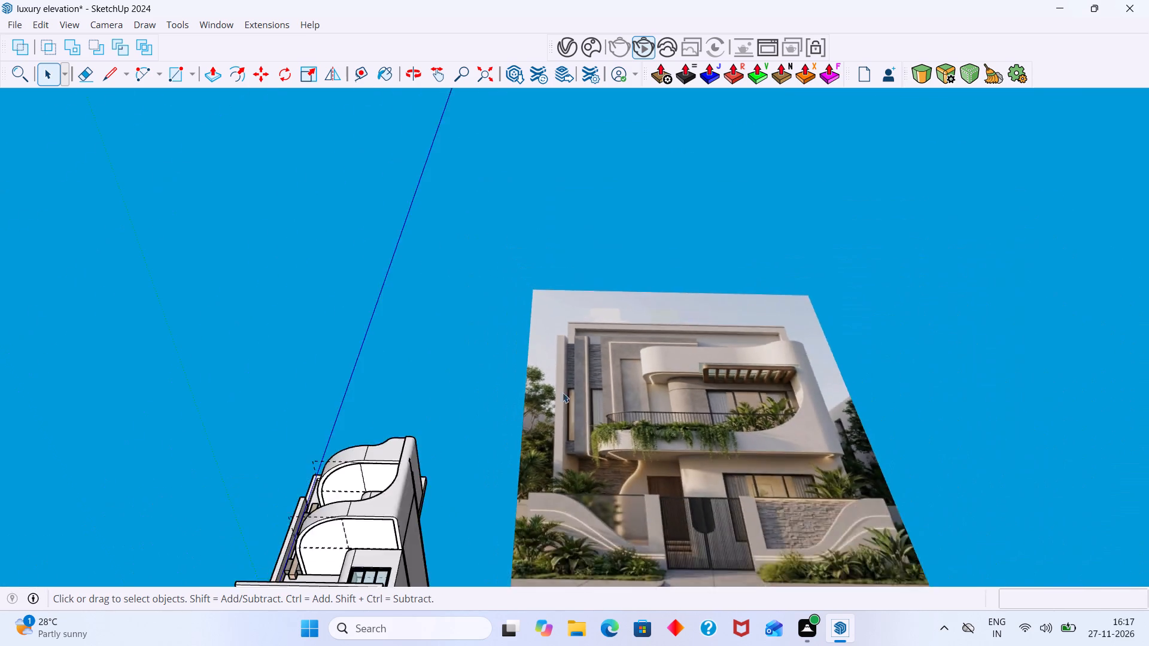
scroll(563, 392, down, 12)
middle_drag(448, 441, 524, 543)
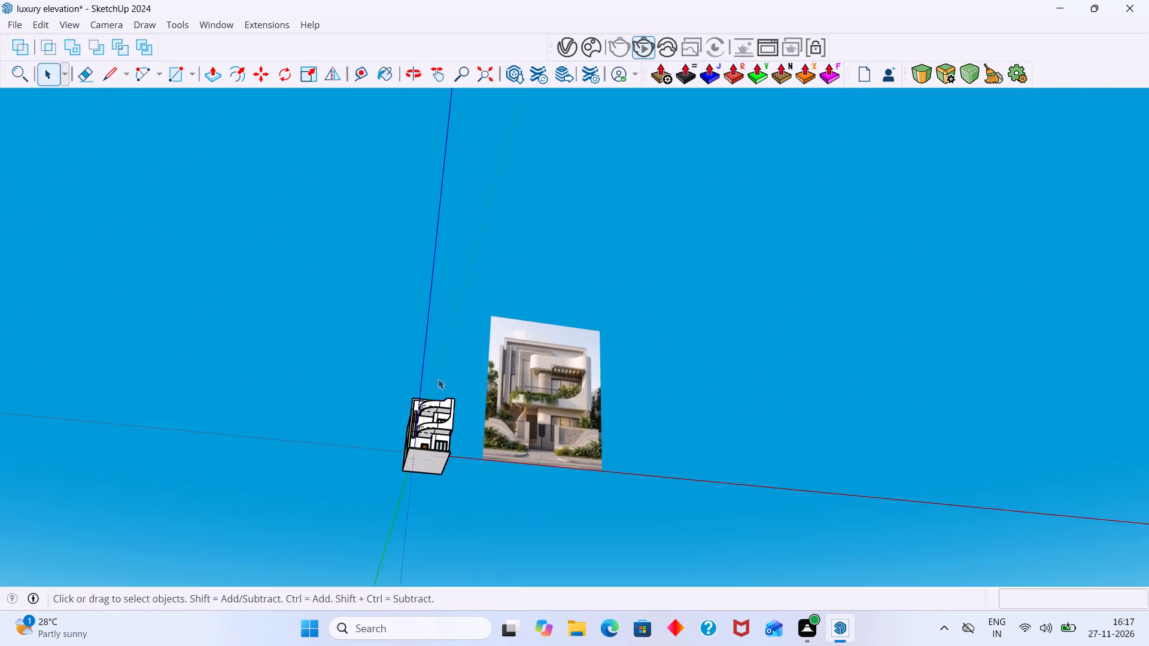
middle_drag(432, 384, 436, 498)
scroll(404, 398, up, 11)
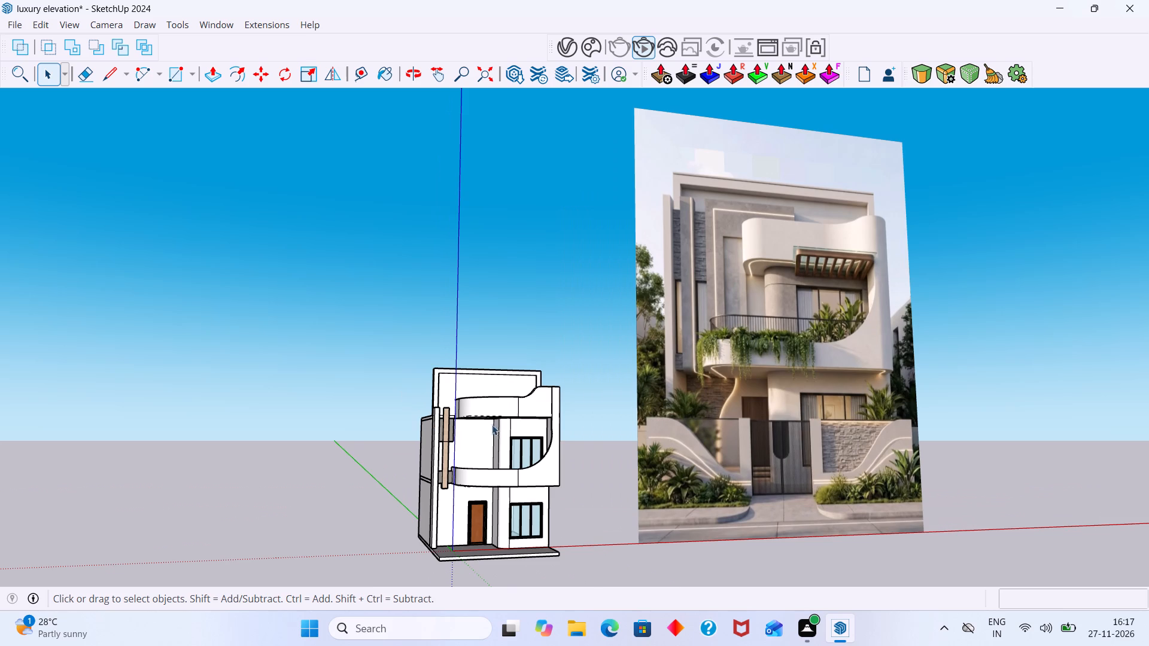
scroll(420, 418, up, 2)
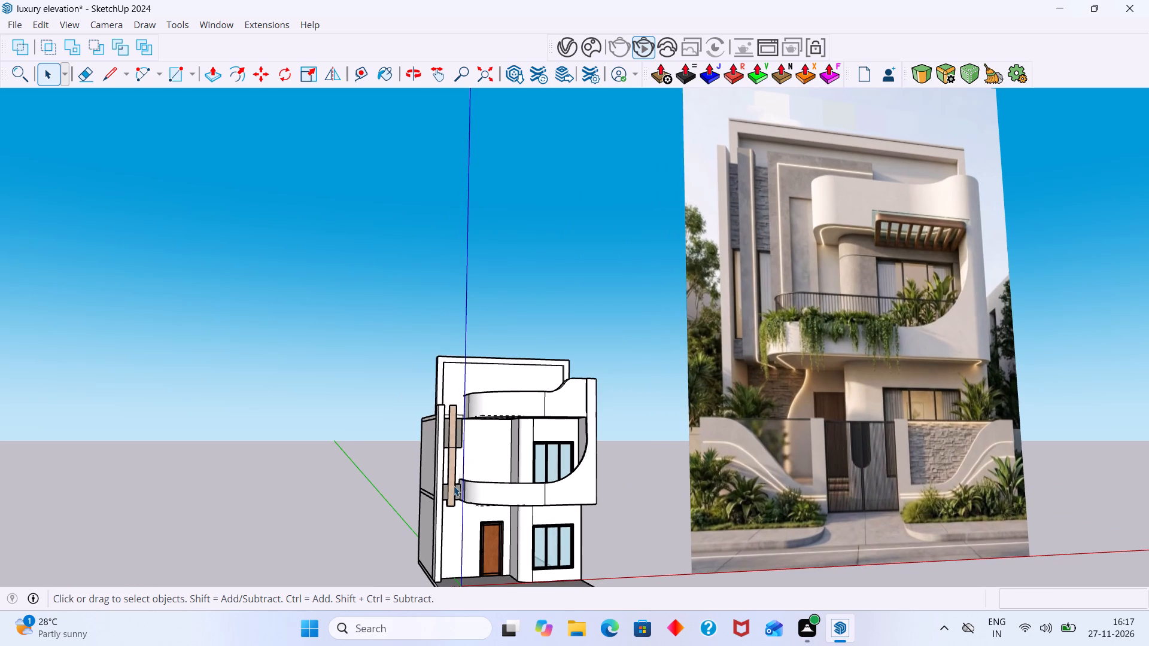
scroll(446, 532, up, 2)
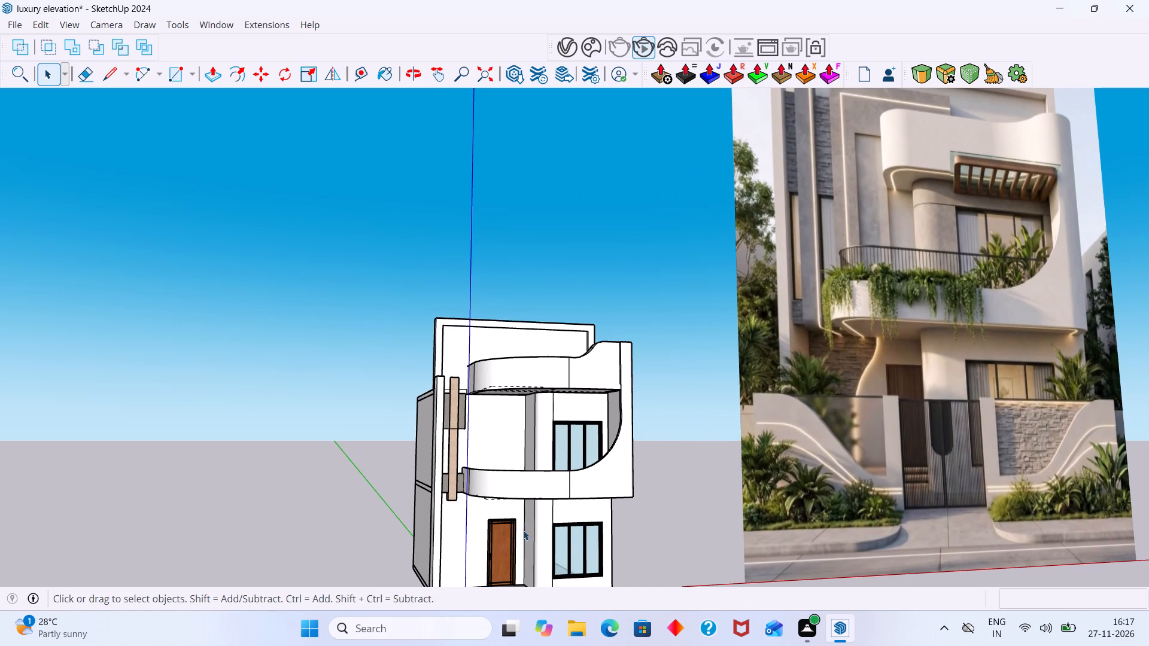
scroll(519, 530, up, 1)
scroll(494, 523, down, 3)
shift+middle_drag(480, 522, 488, 393)
middle_drag(486, 403, 351, 423)
shift+middle_drag(435, 420, 366, 486)
scroll(365, 486, up, 7)
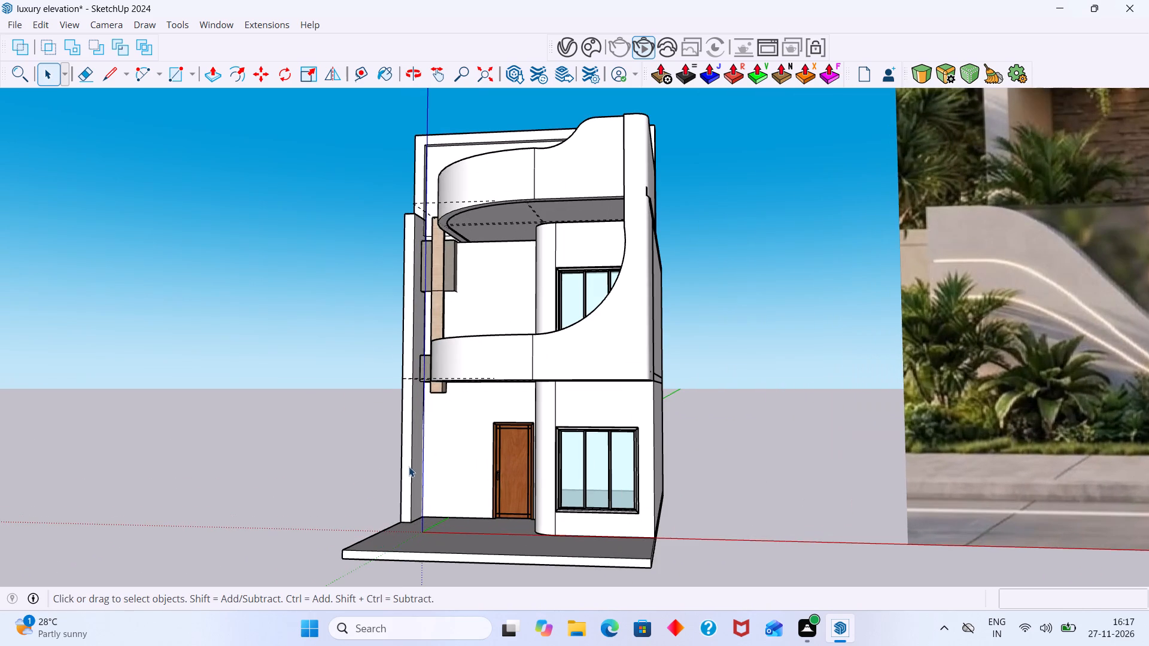
shift+middle_drag(412, 466, 230, 483)
middle_drag(287, 481, 323, 483)
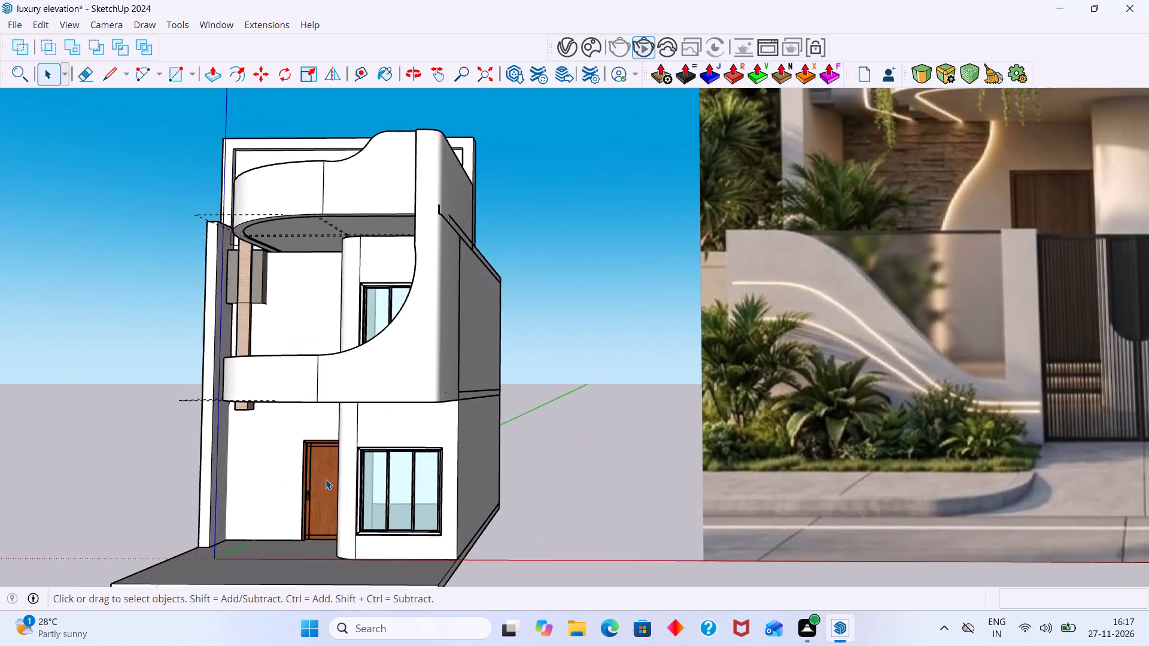
scroll(326, 479, down, 5)
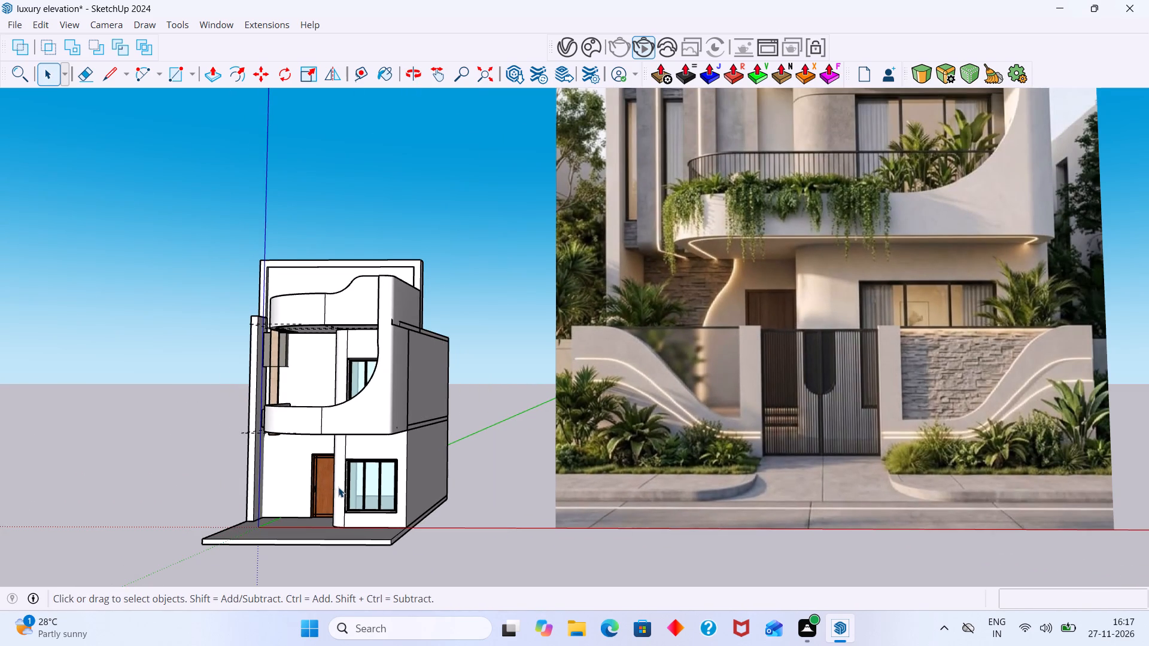
scroll(276, 516, up, 6)
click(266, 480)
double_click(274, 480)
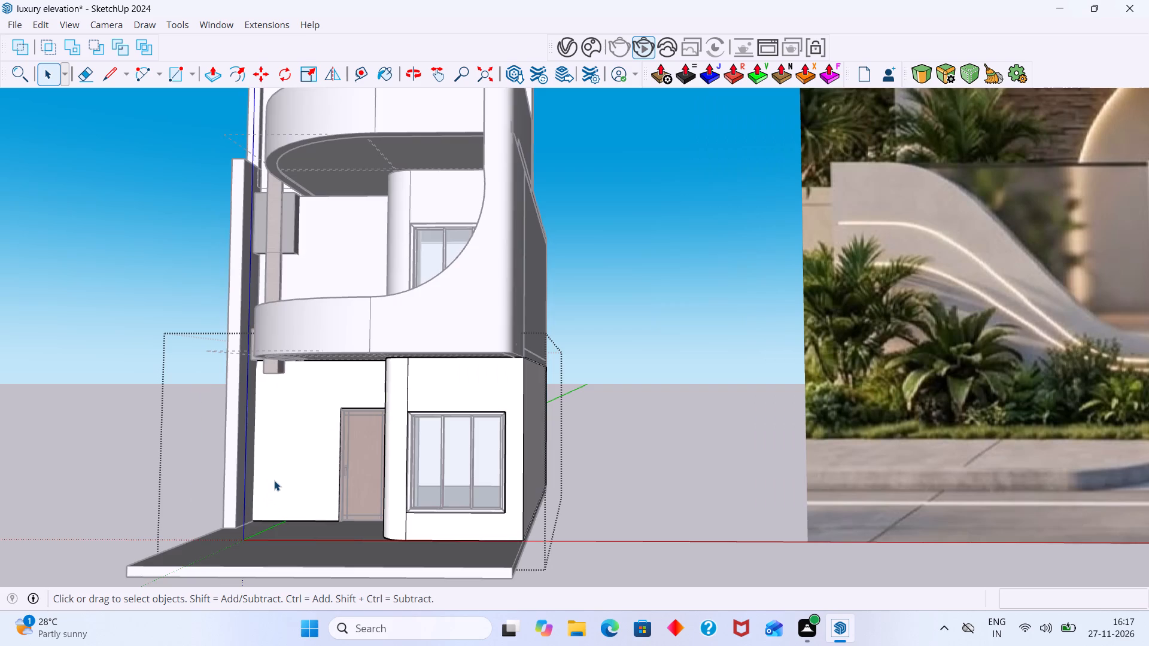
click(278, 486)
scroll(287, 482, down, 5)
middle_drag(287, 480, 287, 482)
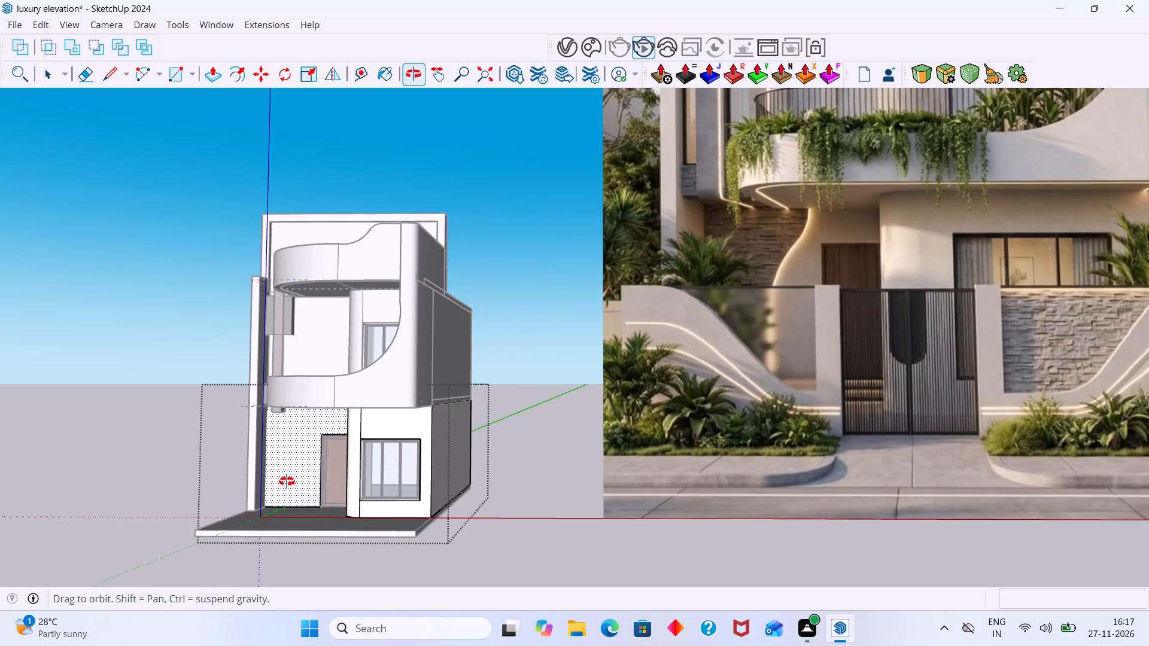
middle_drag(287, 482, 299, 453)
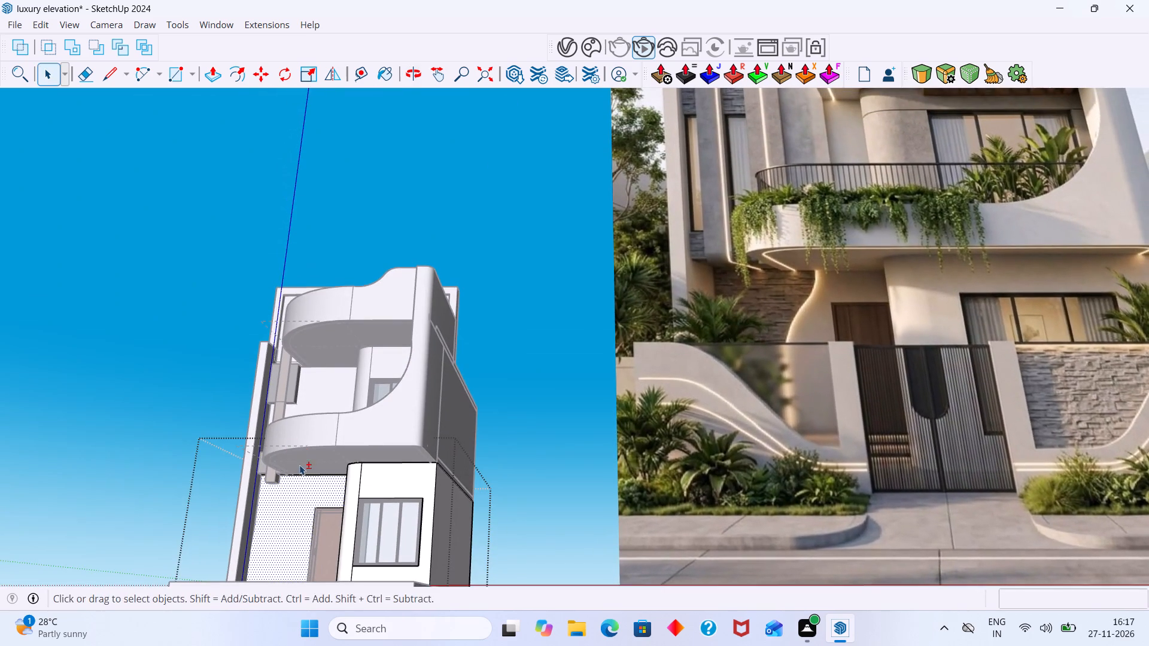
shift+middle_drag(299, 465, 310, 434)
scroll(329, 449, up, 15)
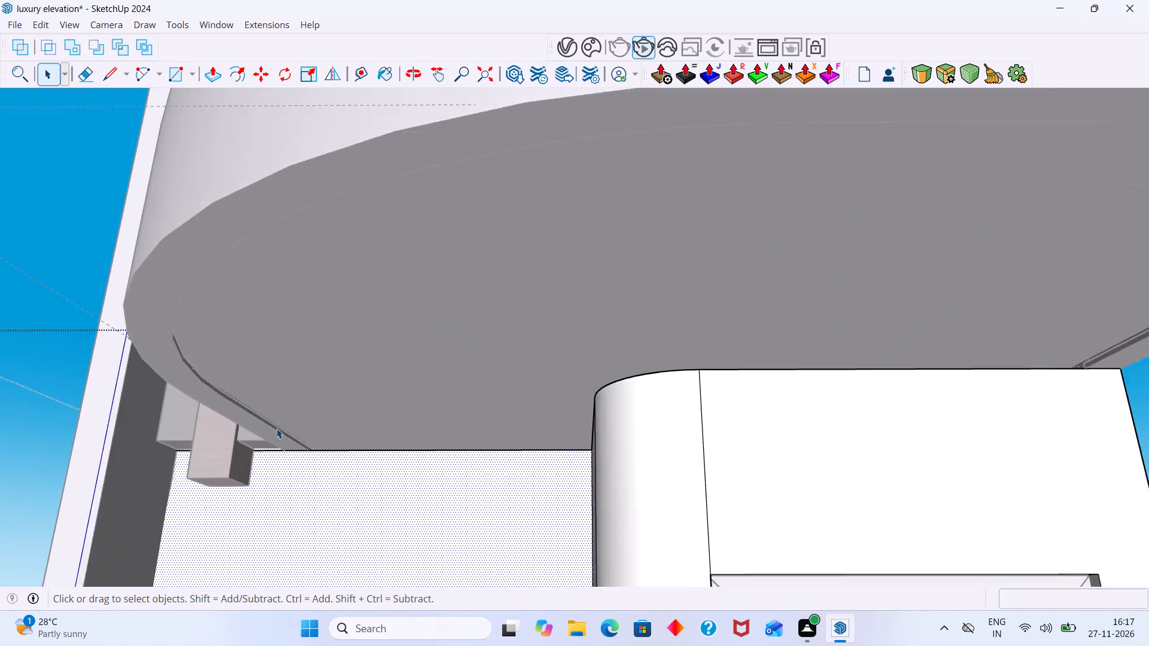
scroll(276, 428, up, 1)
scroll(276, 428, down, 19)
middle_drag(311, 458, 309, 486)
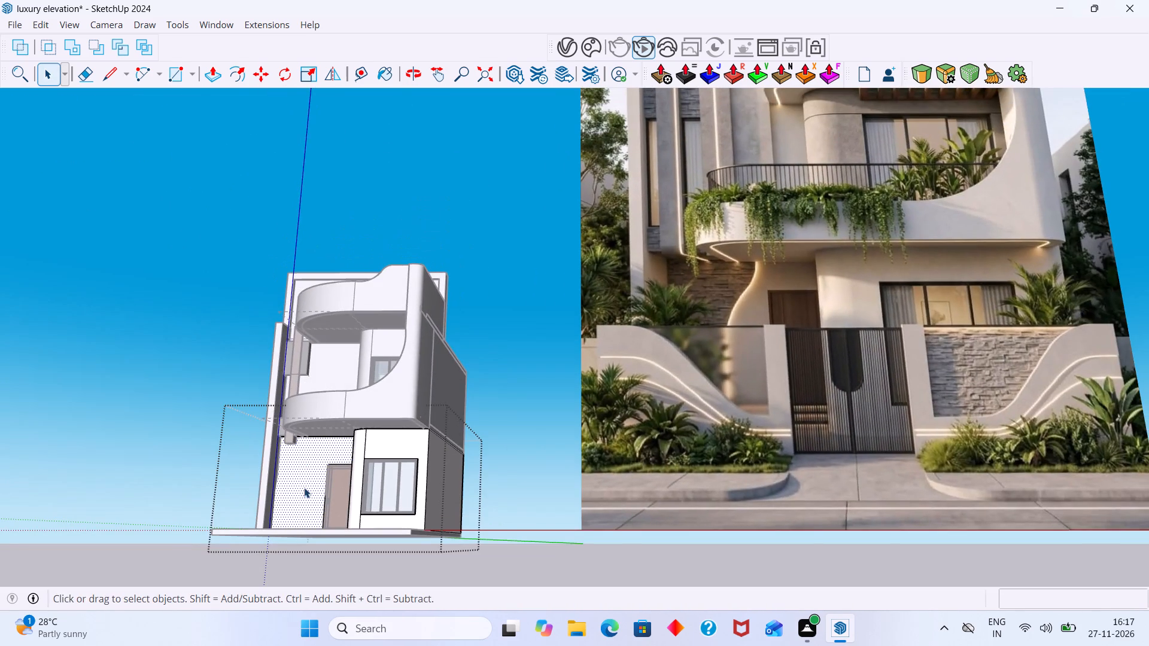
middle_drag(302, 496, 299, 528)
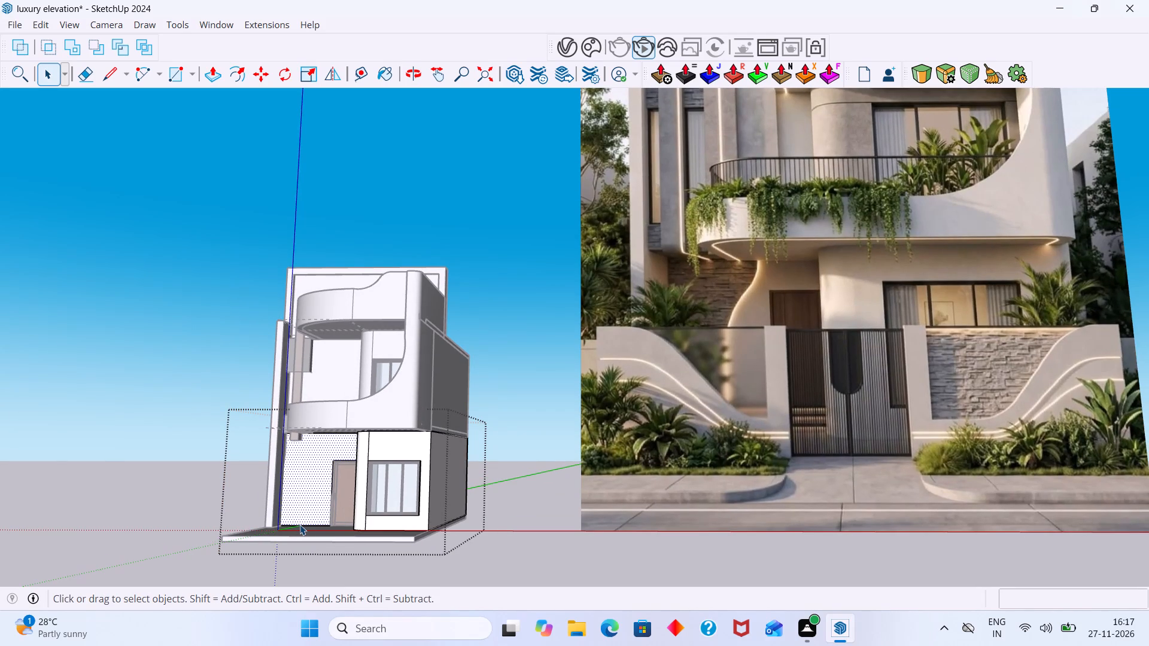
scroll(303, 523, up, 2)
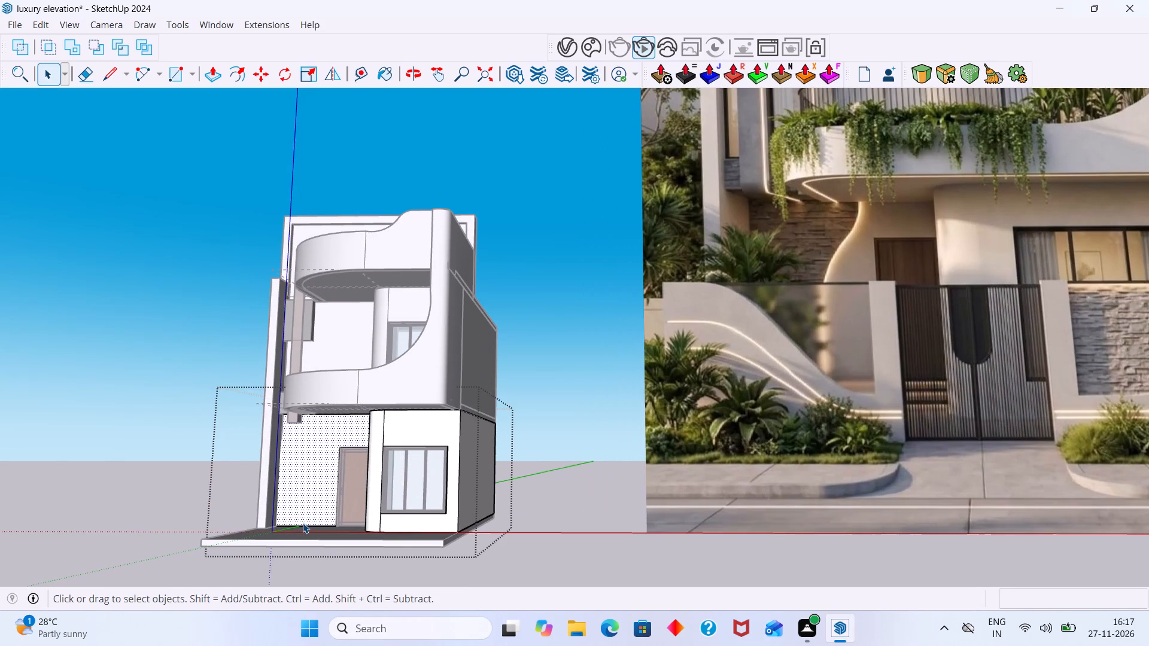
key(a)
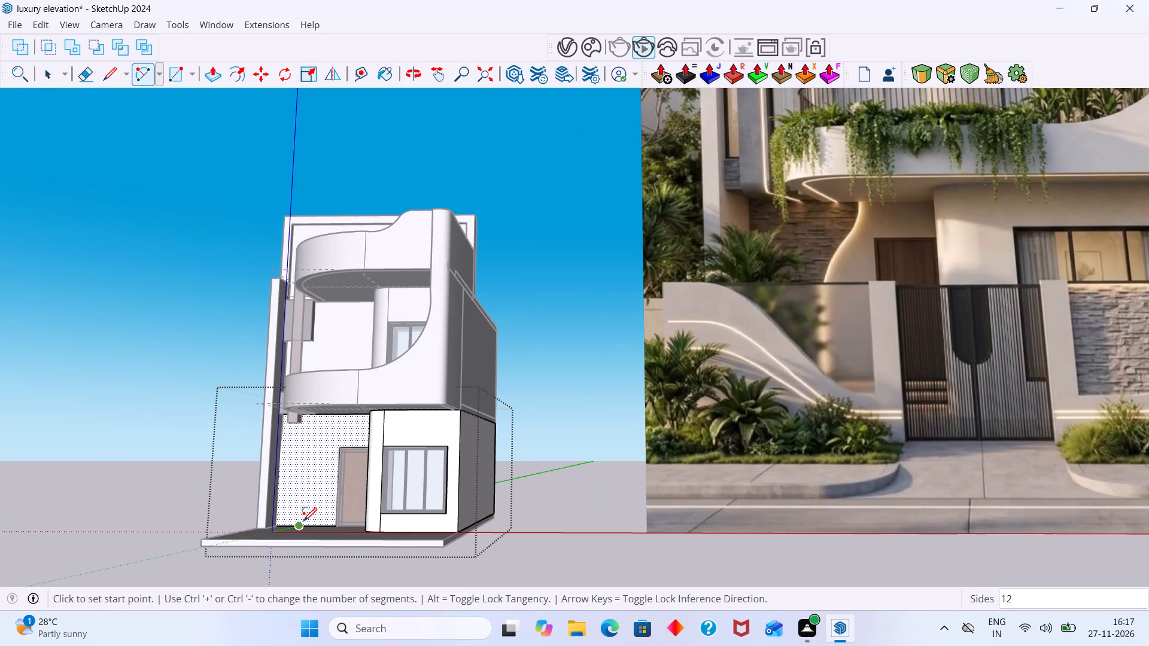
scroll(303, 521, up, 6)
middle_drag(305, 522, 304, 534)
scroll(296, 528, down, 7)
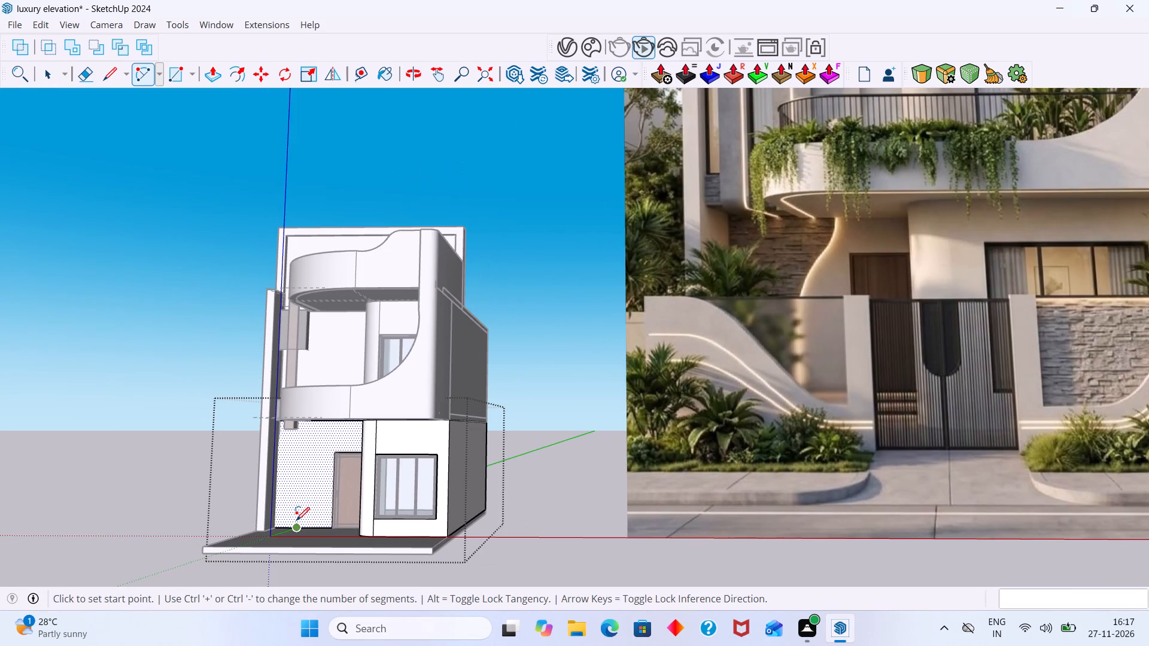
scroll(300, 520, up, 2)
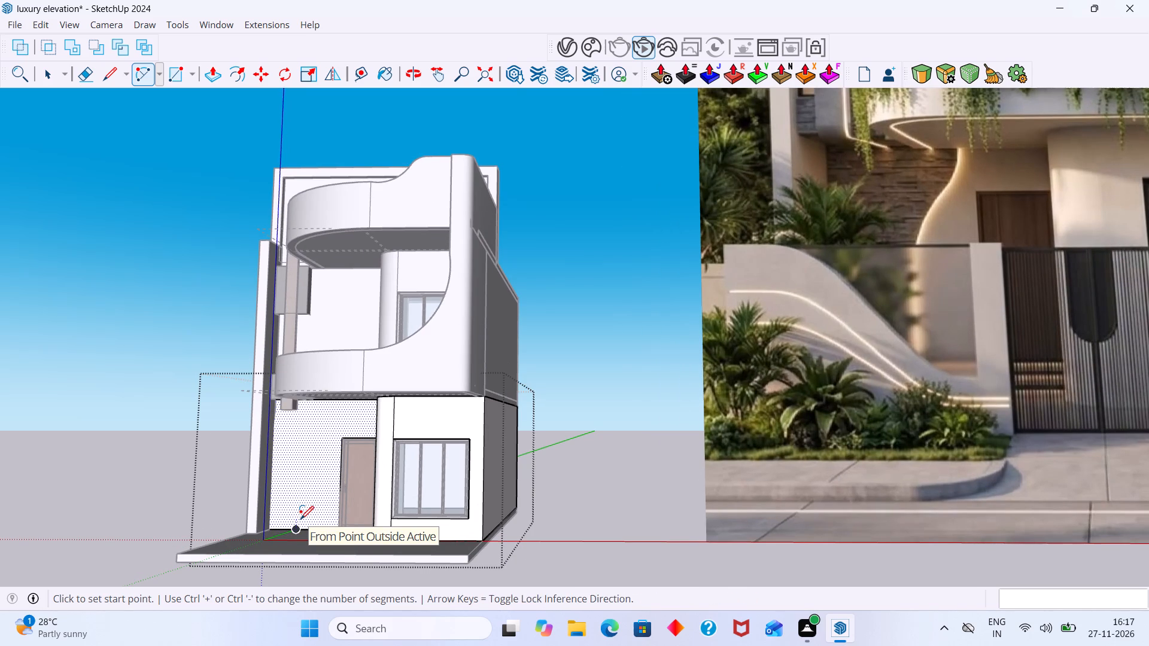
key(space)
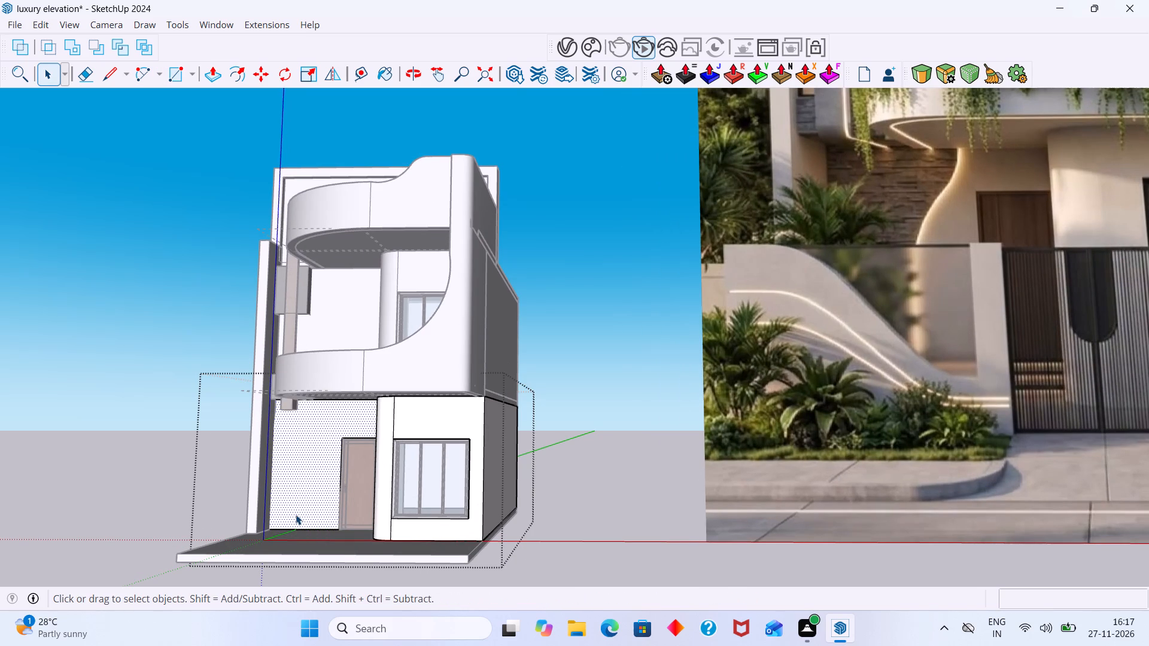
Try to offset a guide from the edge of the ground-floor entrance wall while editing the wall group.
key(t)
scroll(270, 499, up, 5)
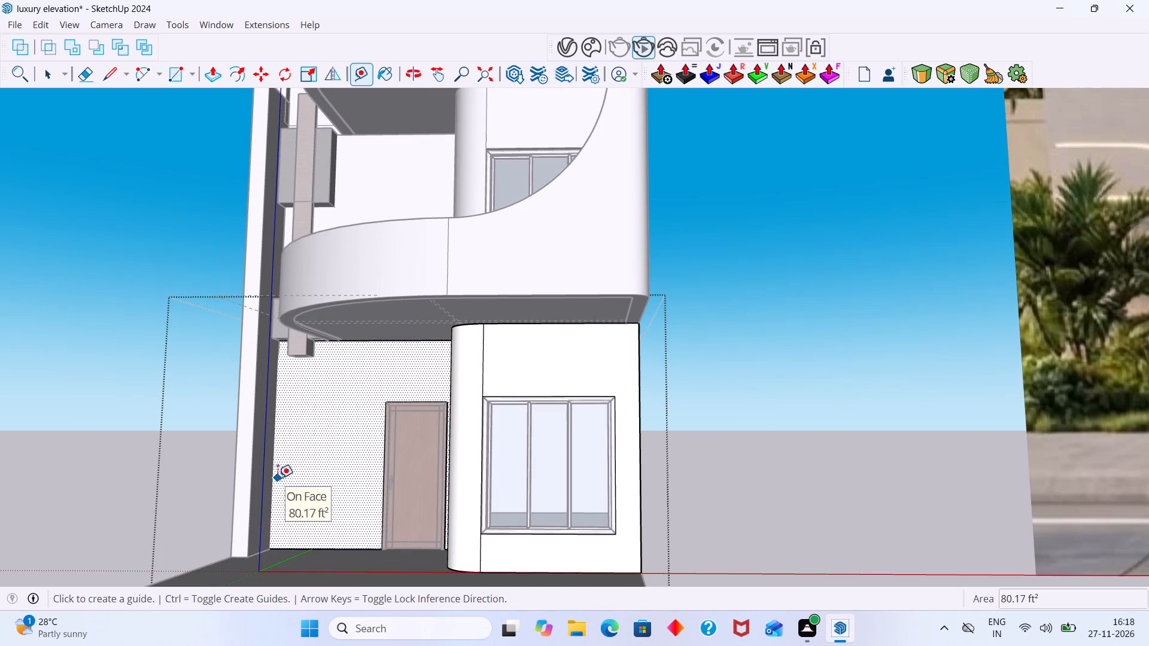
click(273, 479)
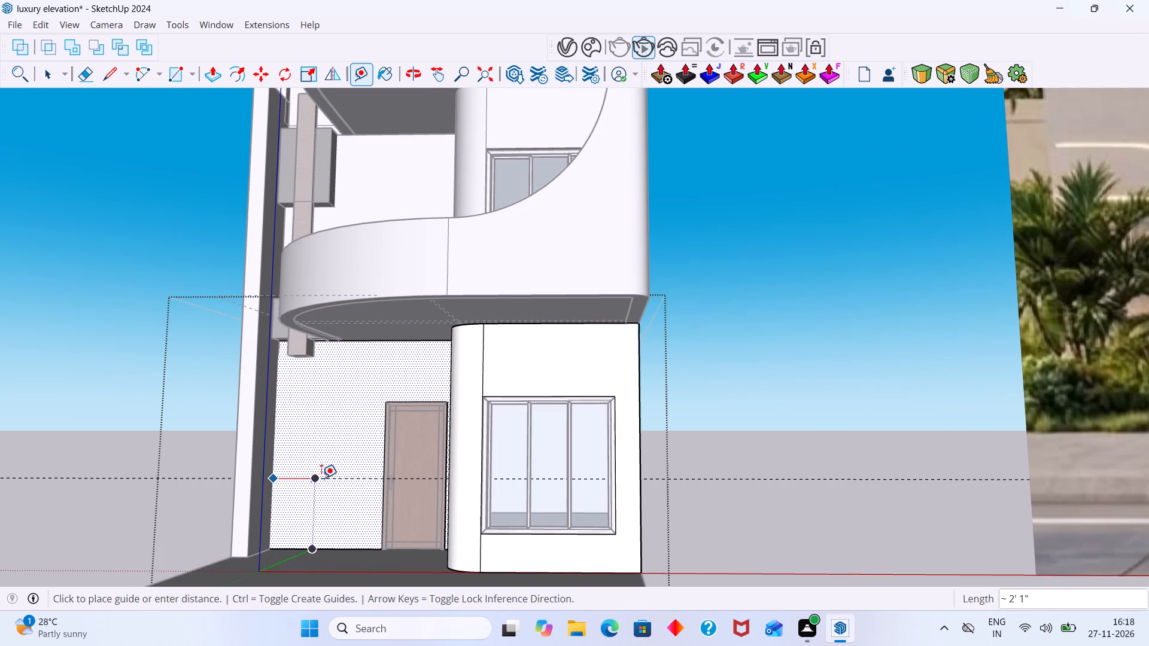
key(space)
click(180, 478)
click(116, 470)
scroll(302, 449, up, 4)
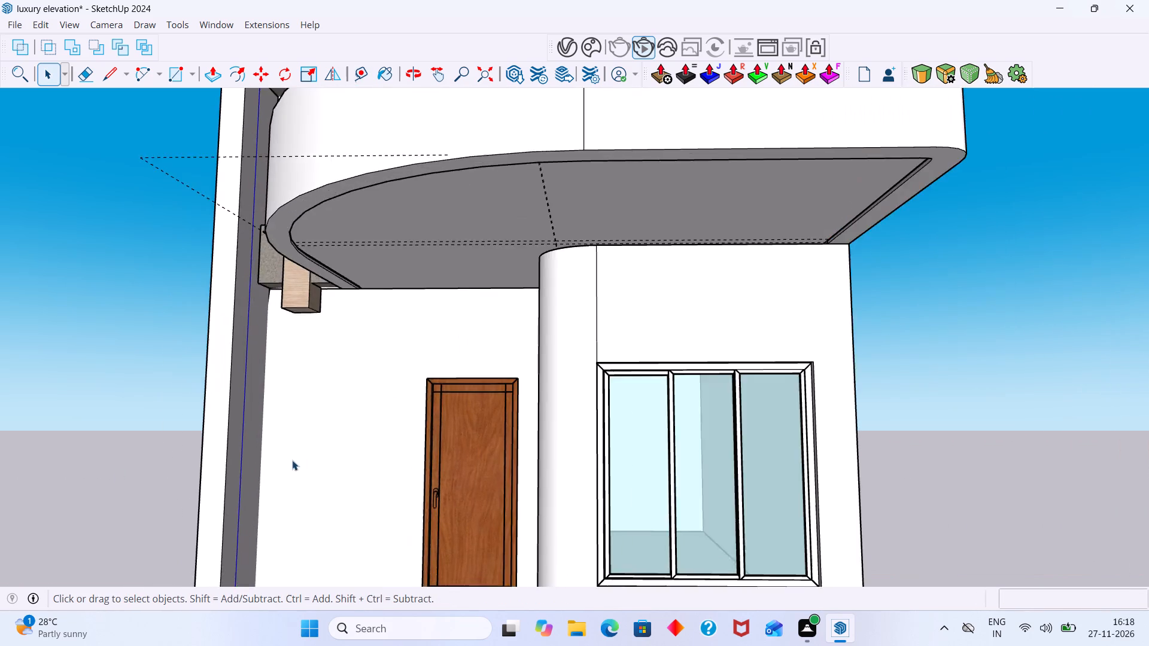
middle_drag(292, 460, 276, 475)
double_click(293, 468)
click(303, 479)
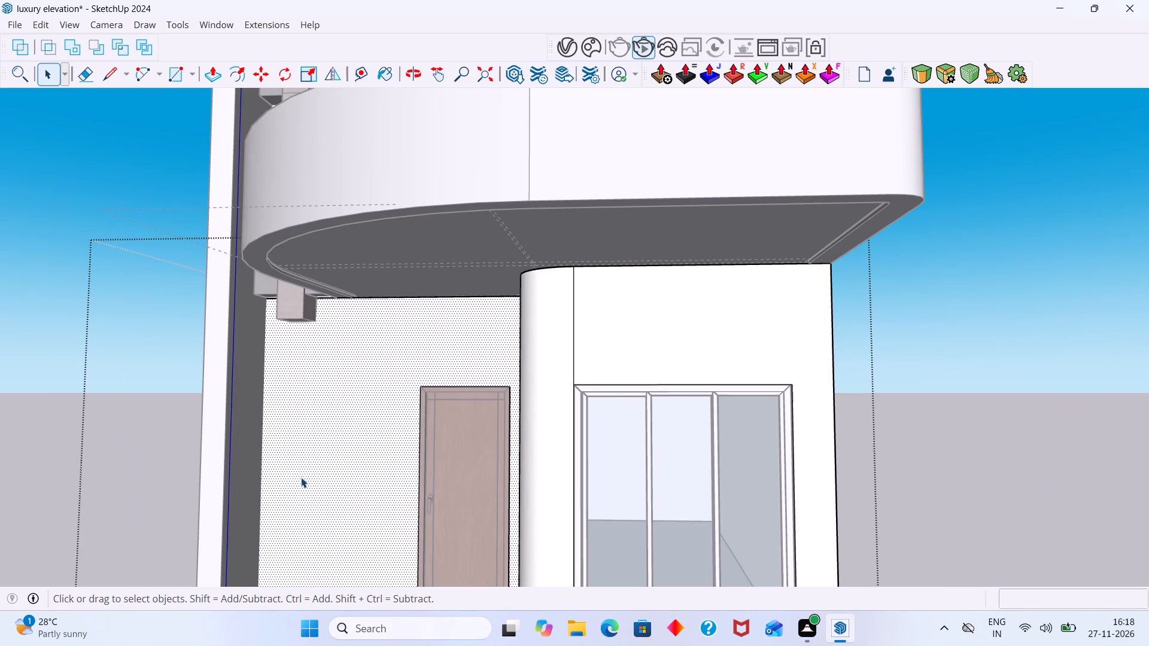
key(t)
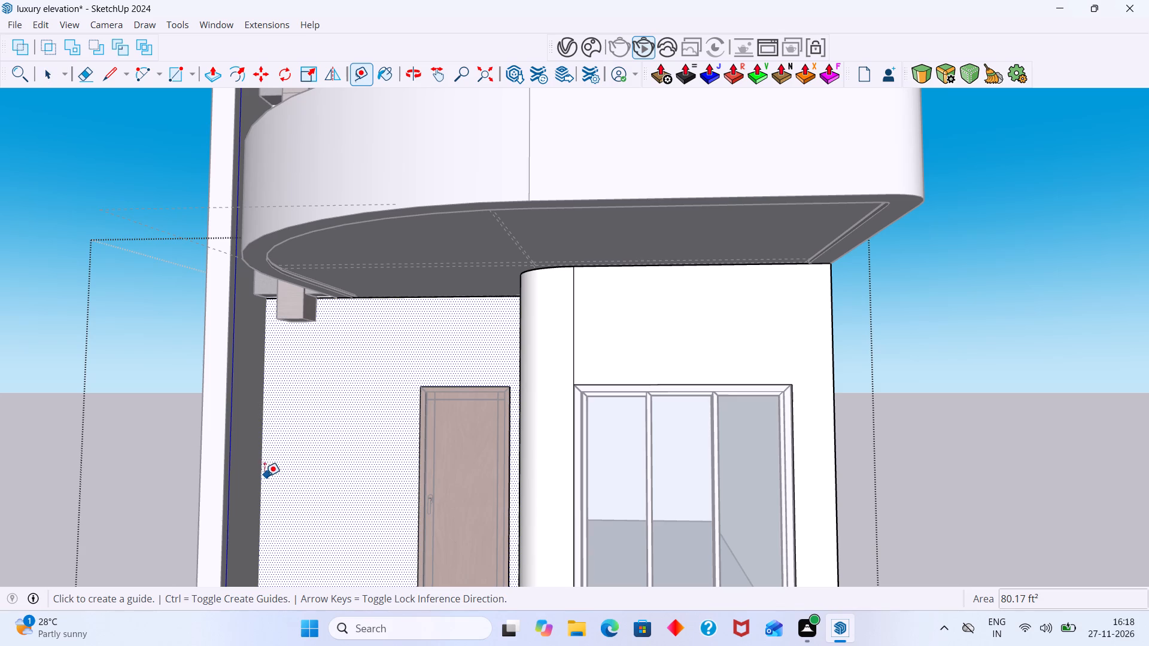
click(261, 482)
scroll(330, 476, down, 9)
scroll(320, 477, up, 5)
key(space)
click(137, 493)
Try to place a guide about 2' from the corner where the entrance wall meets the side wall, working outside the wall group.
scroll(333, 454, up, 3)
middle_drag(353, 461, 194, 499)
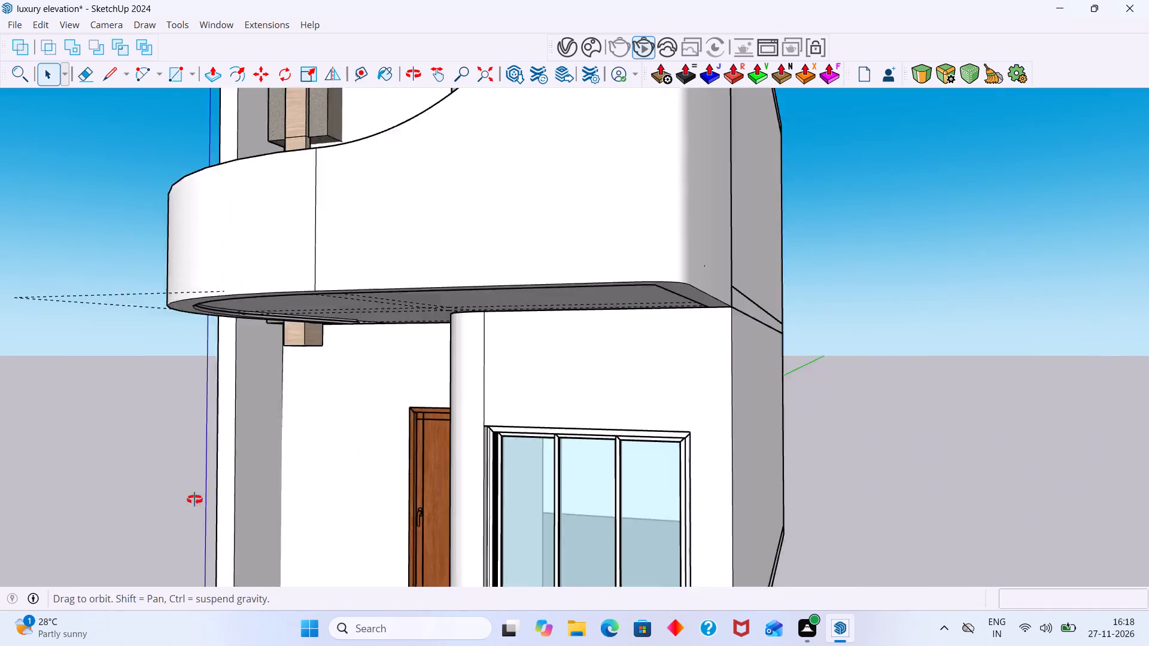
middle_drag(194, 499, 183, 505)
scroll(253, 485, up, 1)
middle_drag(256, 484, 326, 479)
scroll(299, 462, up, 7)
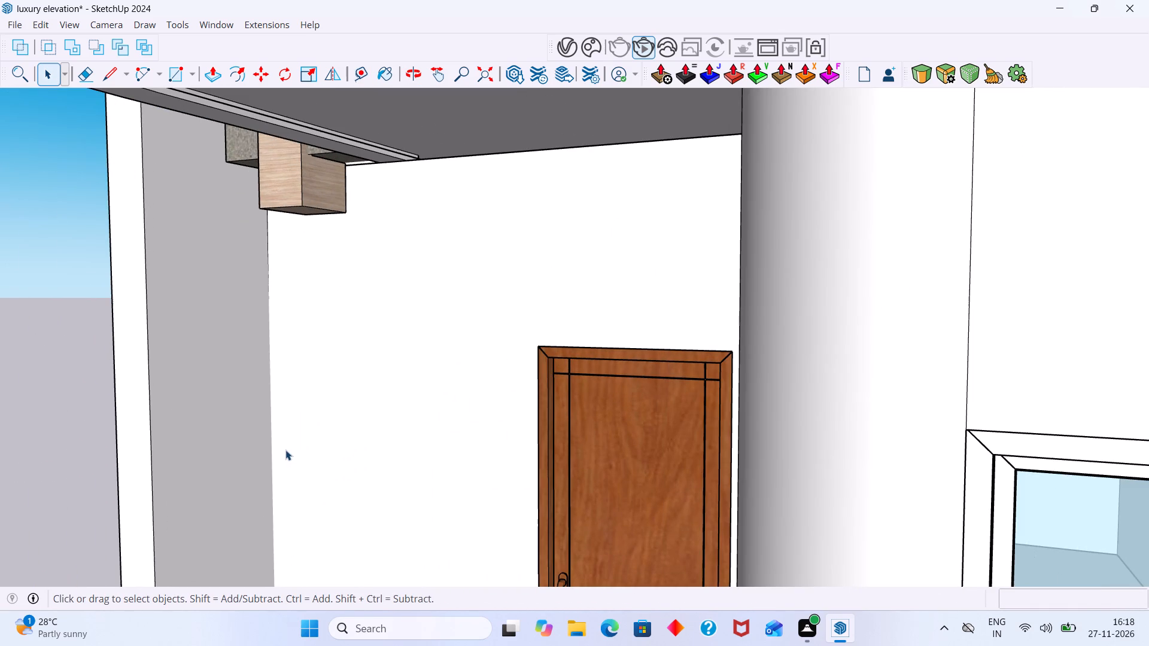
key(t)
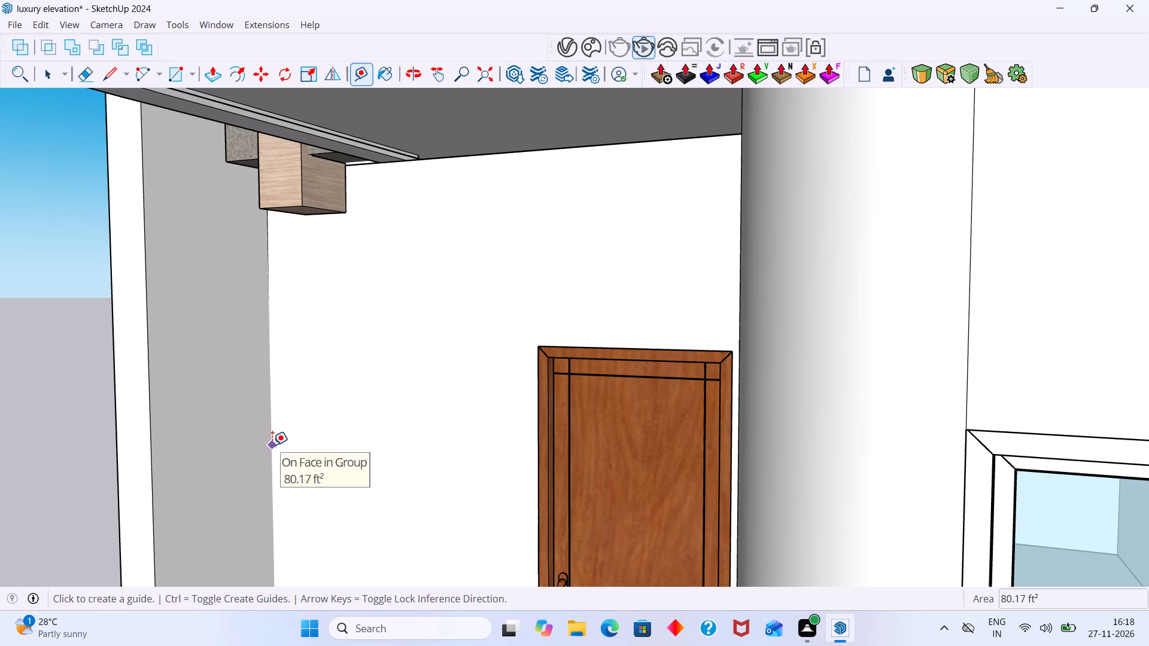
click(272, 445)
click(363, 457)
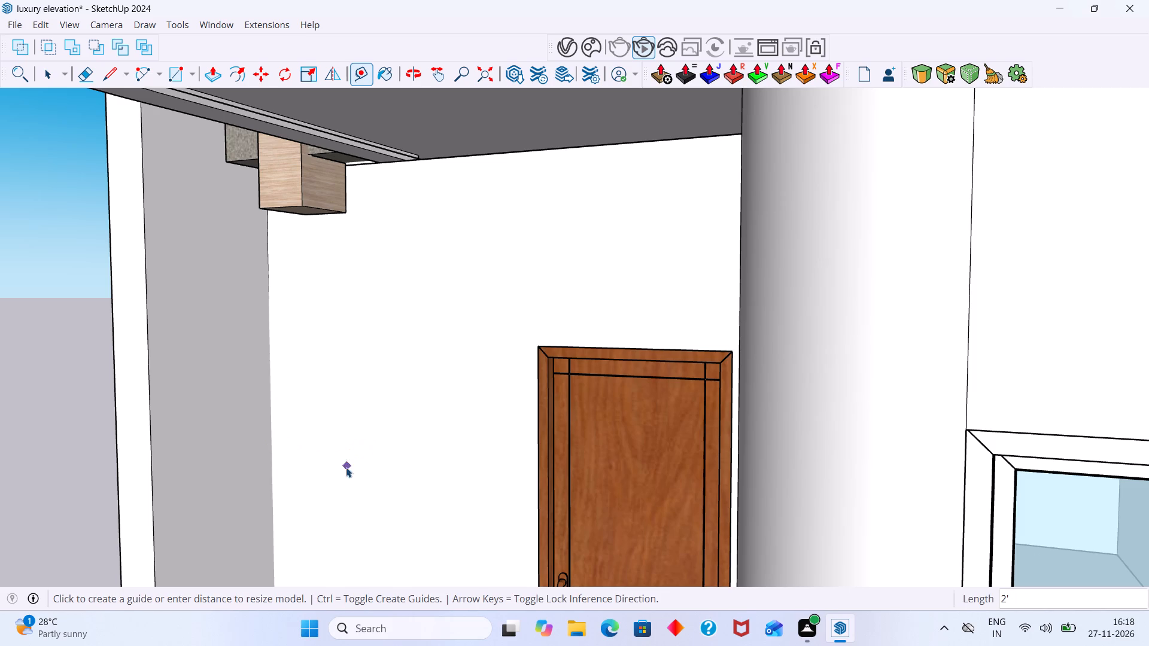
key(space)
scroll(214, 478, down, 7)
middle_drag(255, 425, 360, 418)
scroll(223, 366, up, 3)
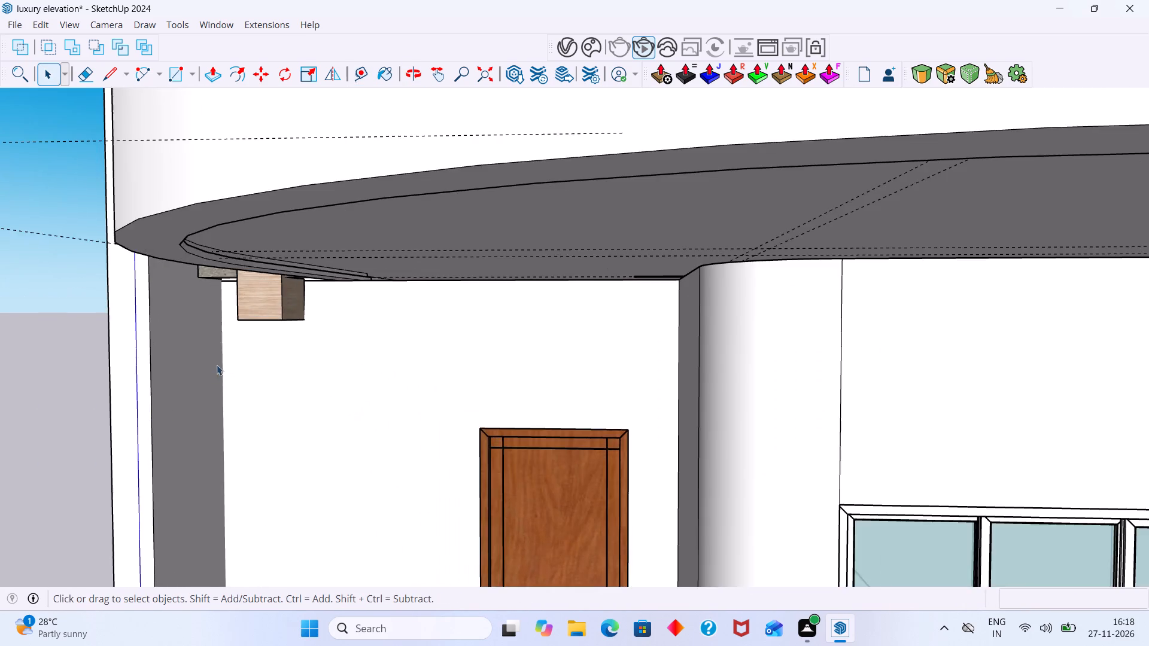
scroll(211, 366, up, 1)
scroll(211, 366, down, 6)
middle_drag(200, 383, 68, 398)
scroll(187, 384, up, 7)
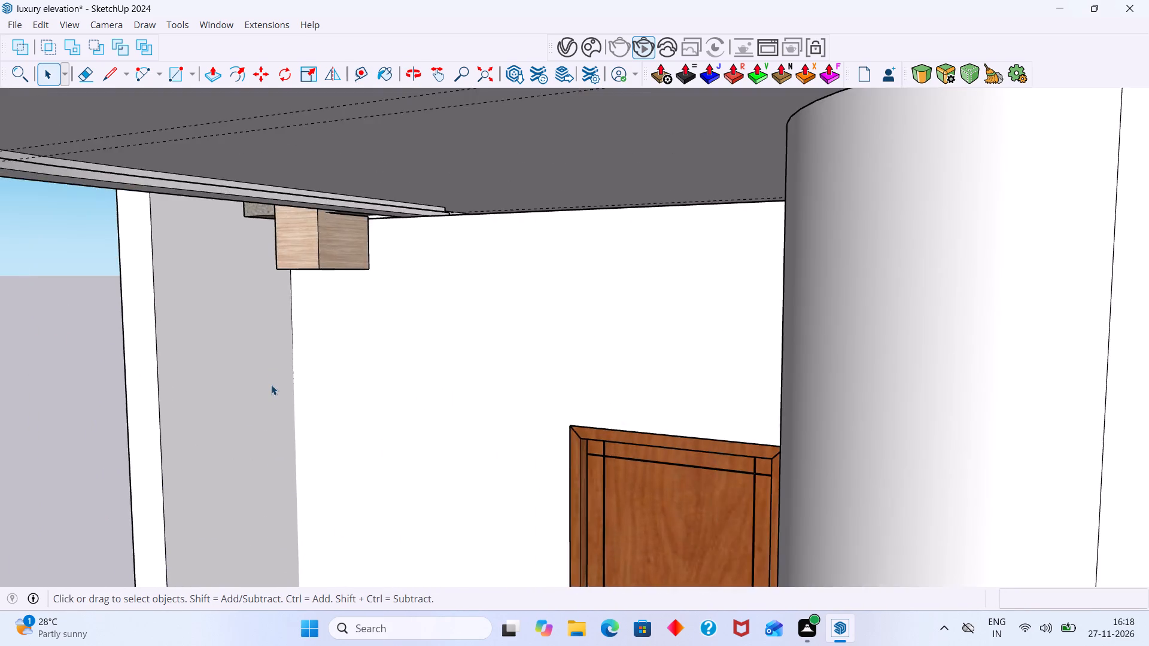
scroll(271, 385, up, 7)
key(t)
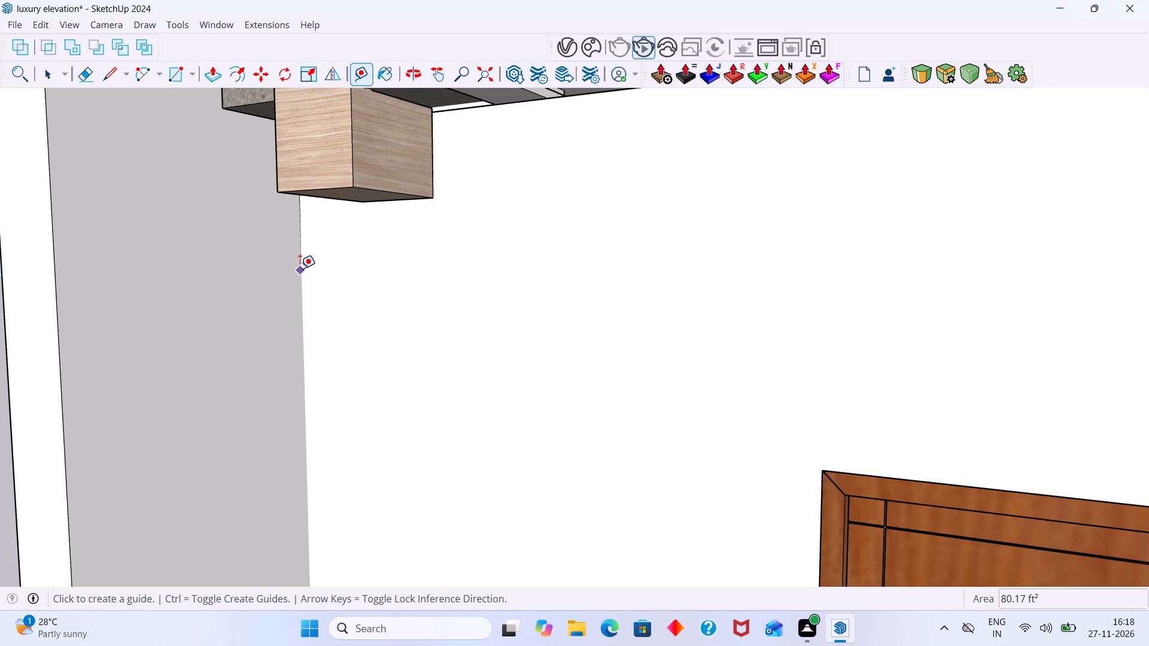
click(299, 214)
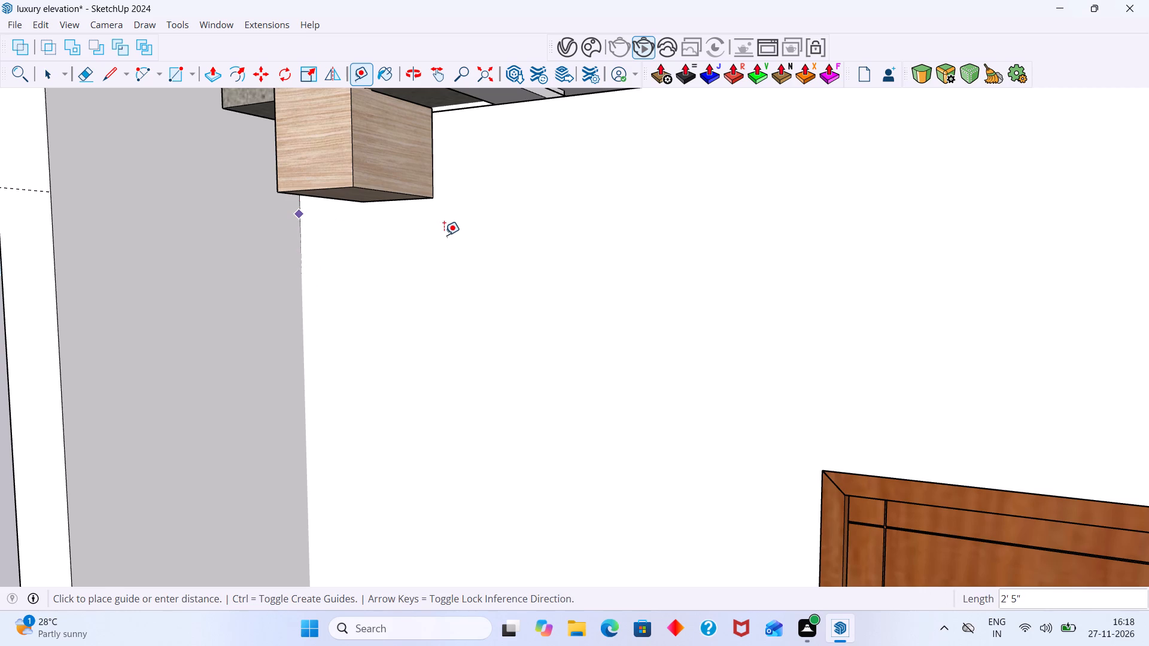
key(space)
Examine the entrance wall, door and lower canopy from several angles and compare them with the reference image.
scroll(428, 290, down, 13)
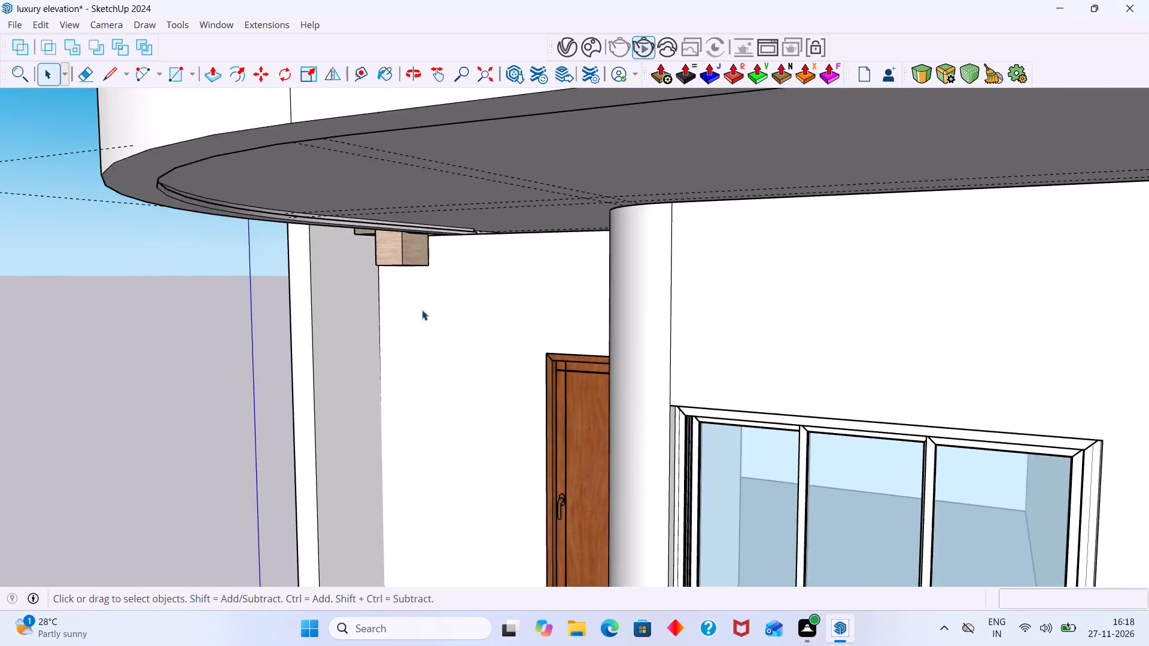
scroll(422, 310, down, 9)
middle_drag(465, 345, 606, 348)
click(300, 362)
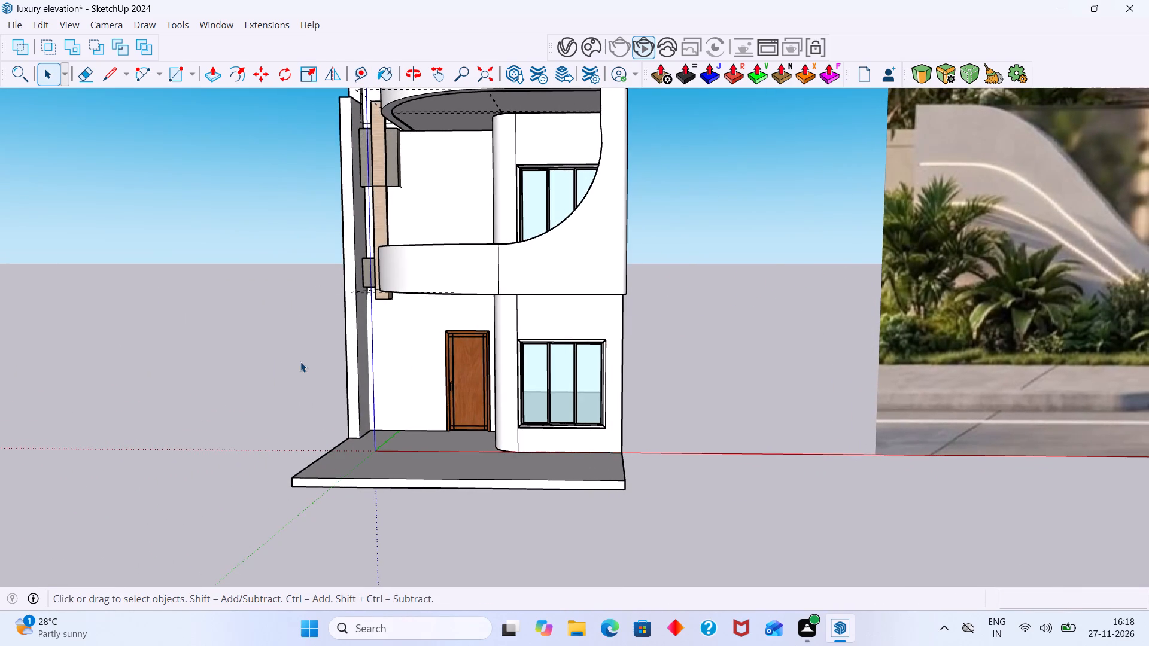
scroll(413, 332, up, 4)
middle_drag(415, 323, 455, 231)
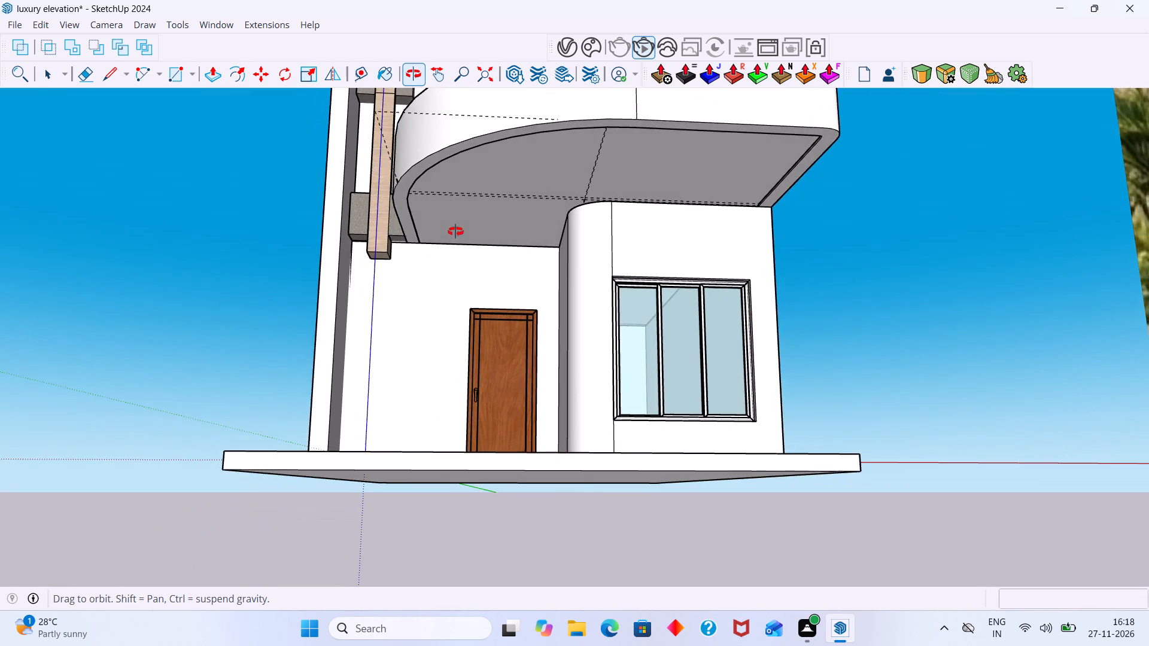
middle_drag(455, 231, 392, 298)
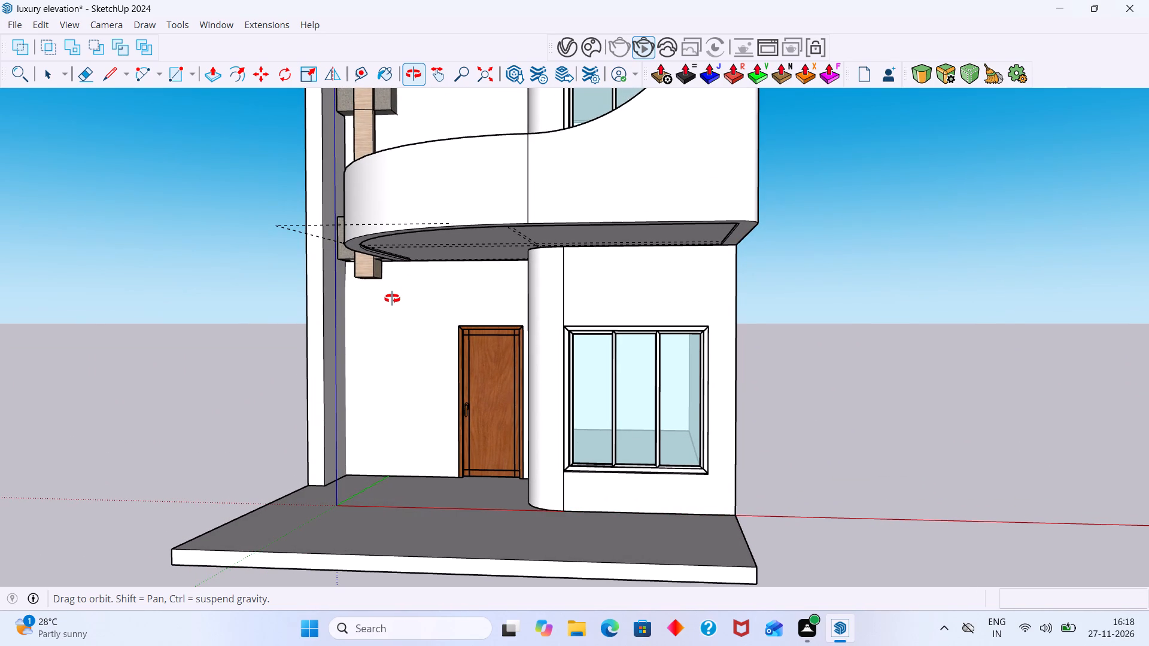
middle_drag(392, 298, 391, 298)
scroll(391, 298, up, 1)
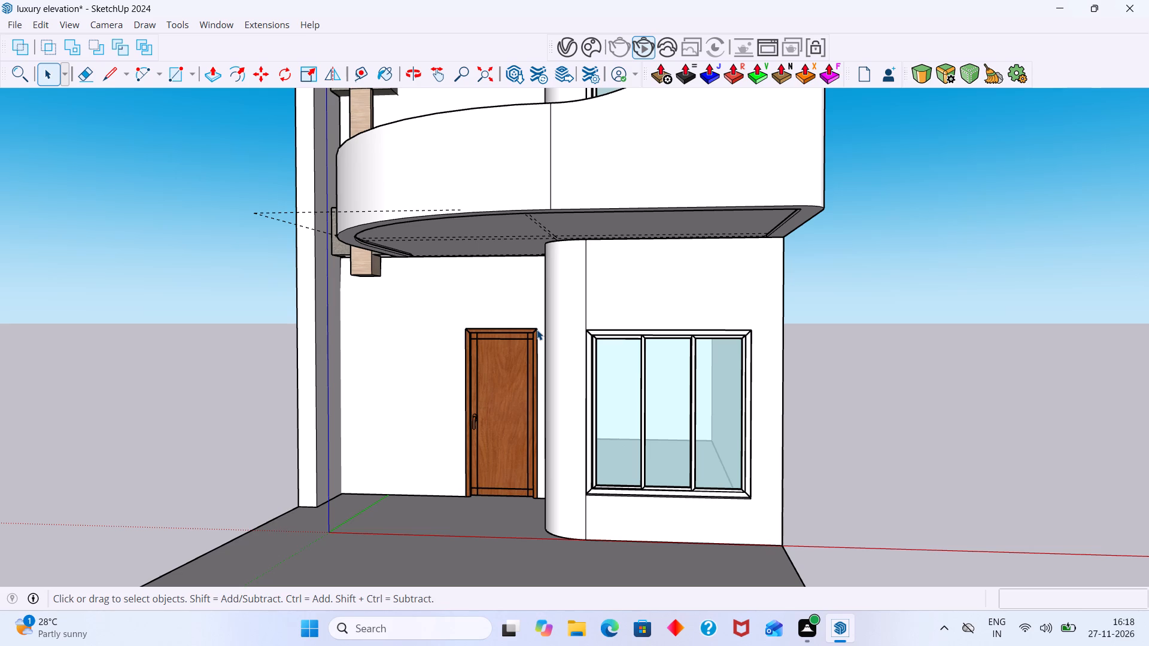
scroll(593, 344, up, 2)
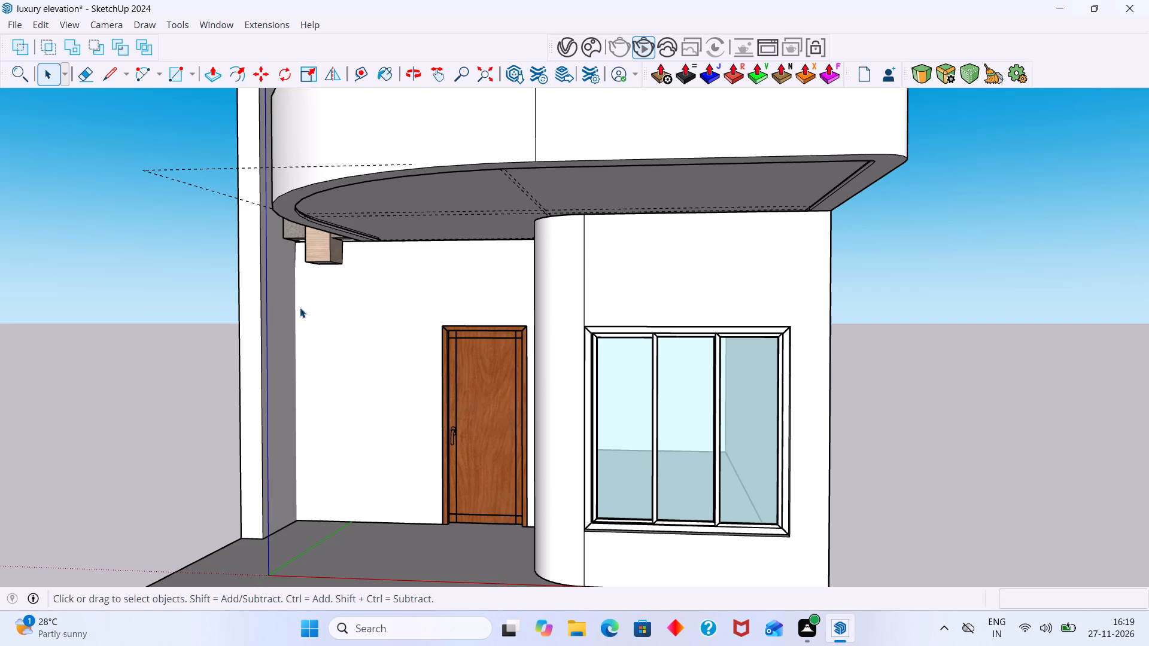
scroll(348, 271, up, 6)
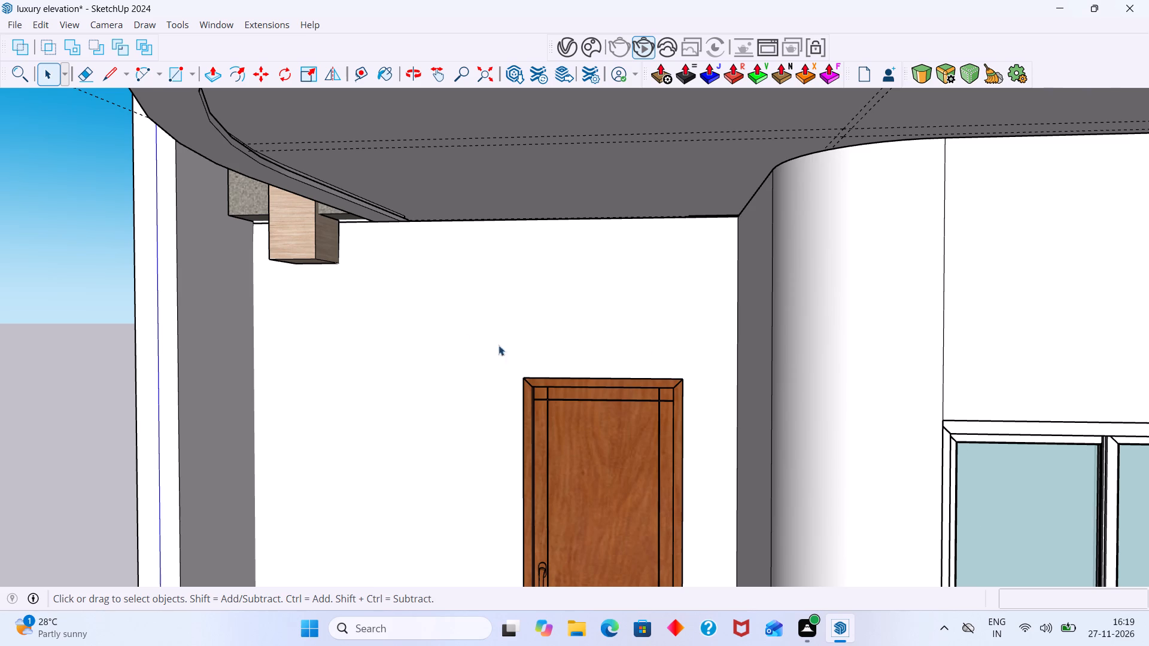
scroll(326, 325, up, 1)
scroll(306, 295, down, 19)
middle_drag(485, 390, 518, 410)
shift+middle_drag(472, 373, 530, 387)
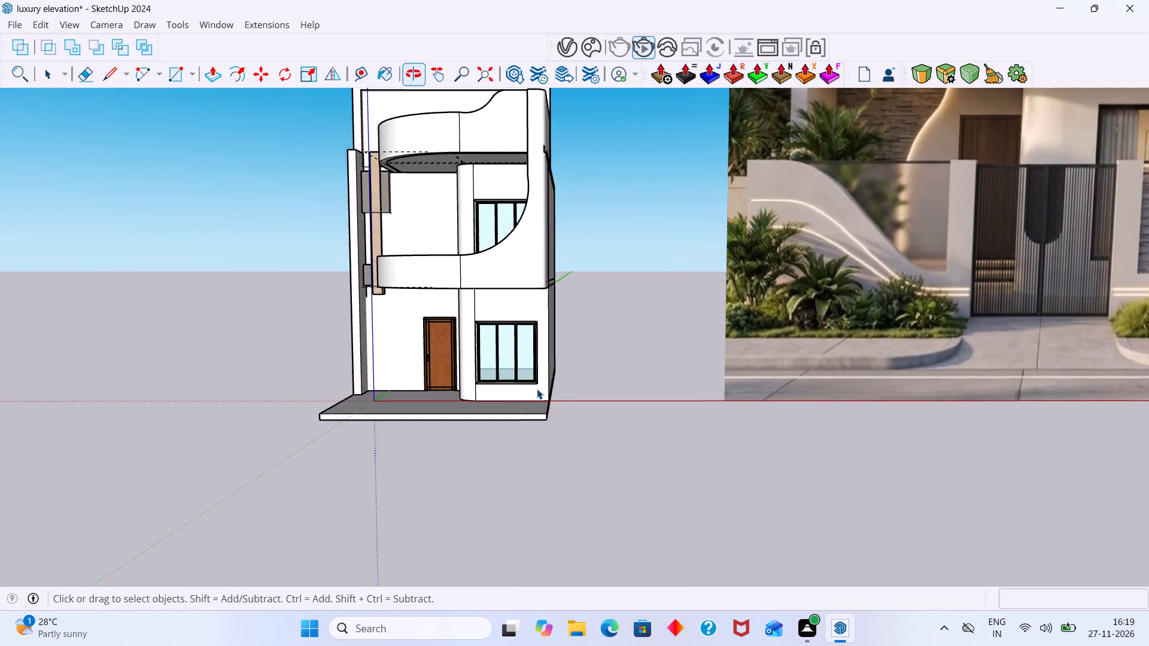
scroll(537, 389, down, 5)
middle_drag(491, 397, 459, 374)
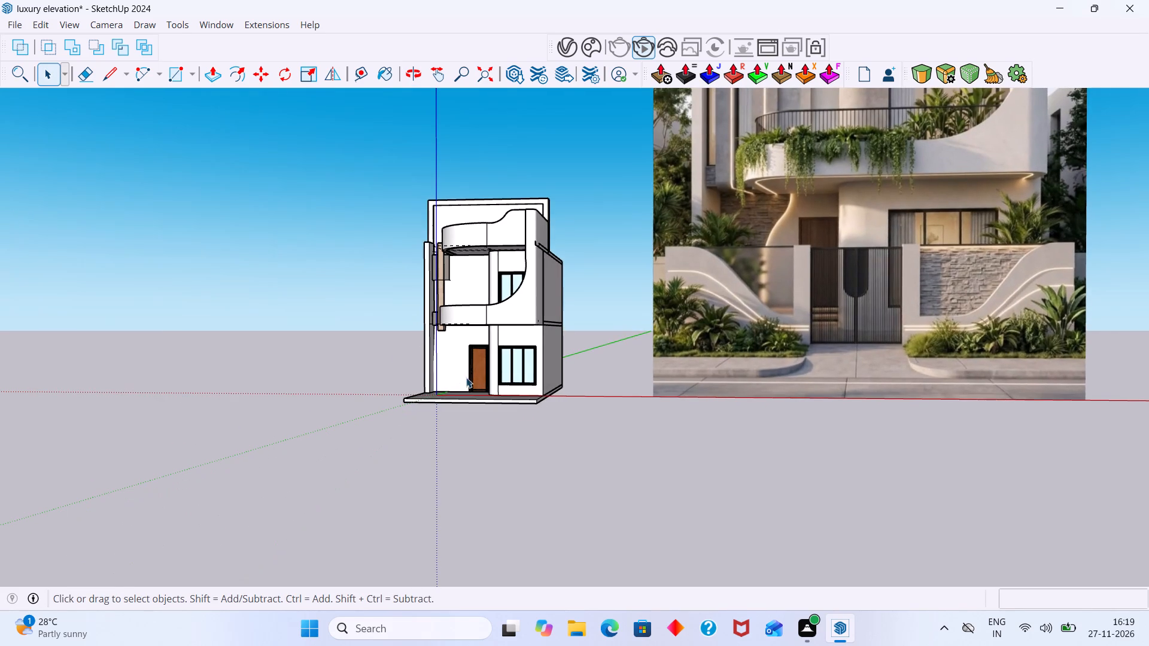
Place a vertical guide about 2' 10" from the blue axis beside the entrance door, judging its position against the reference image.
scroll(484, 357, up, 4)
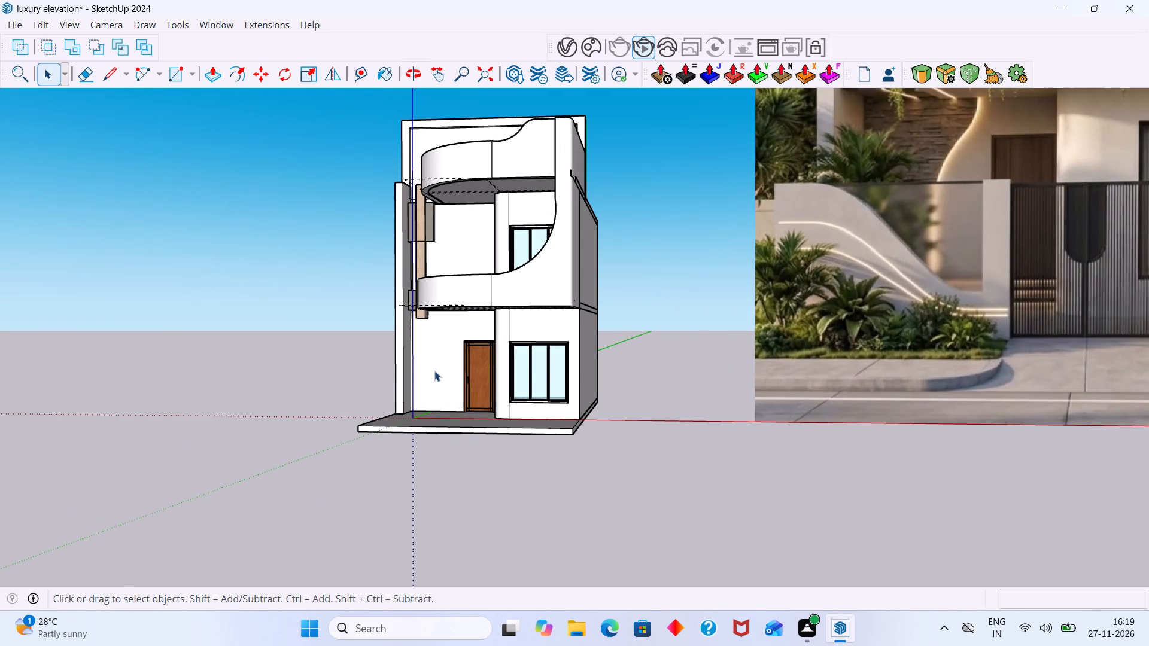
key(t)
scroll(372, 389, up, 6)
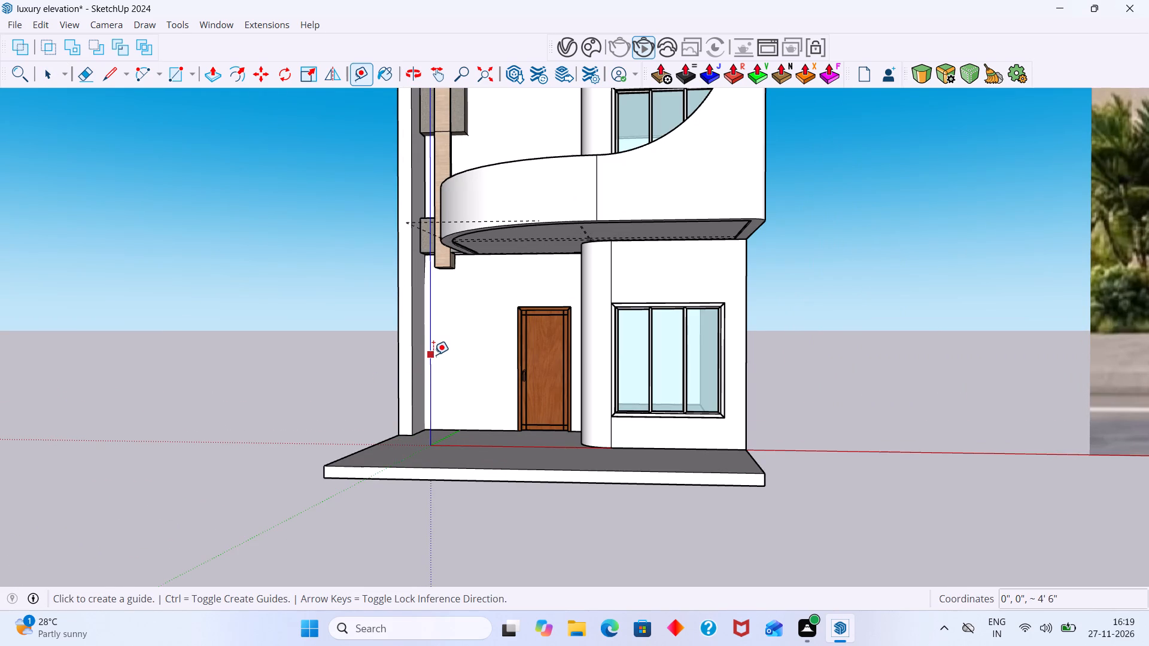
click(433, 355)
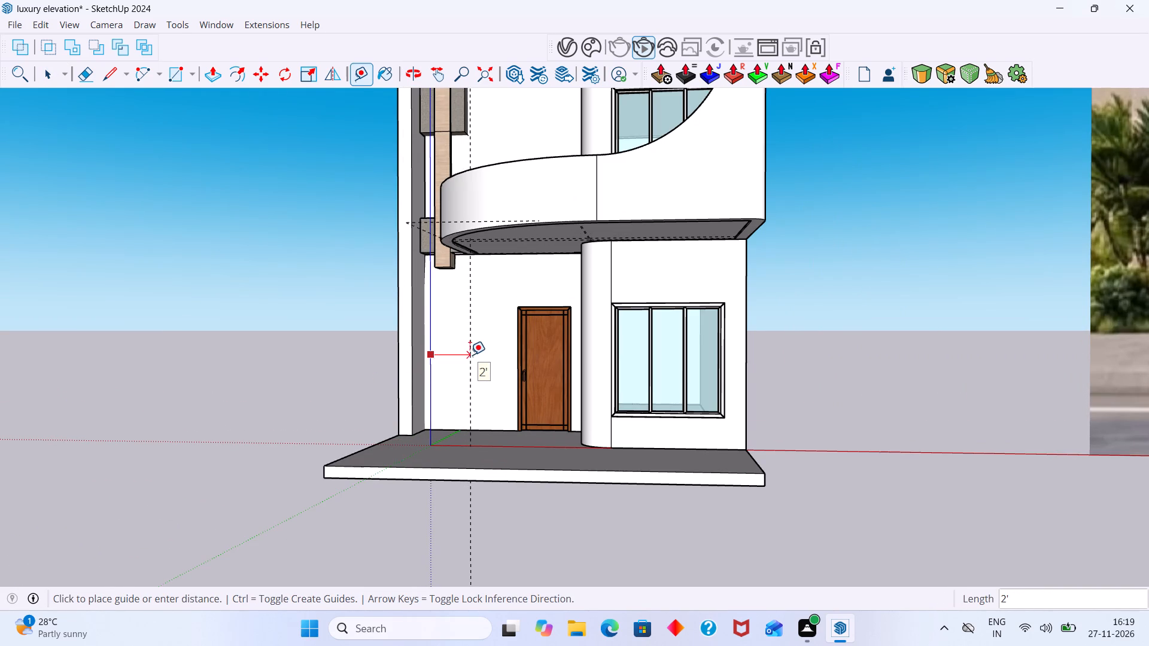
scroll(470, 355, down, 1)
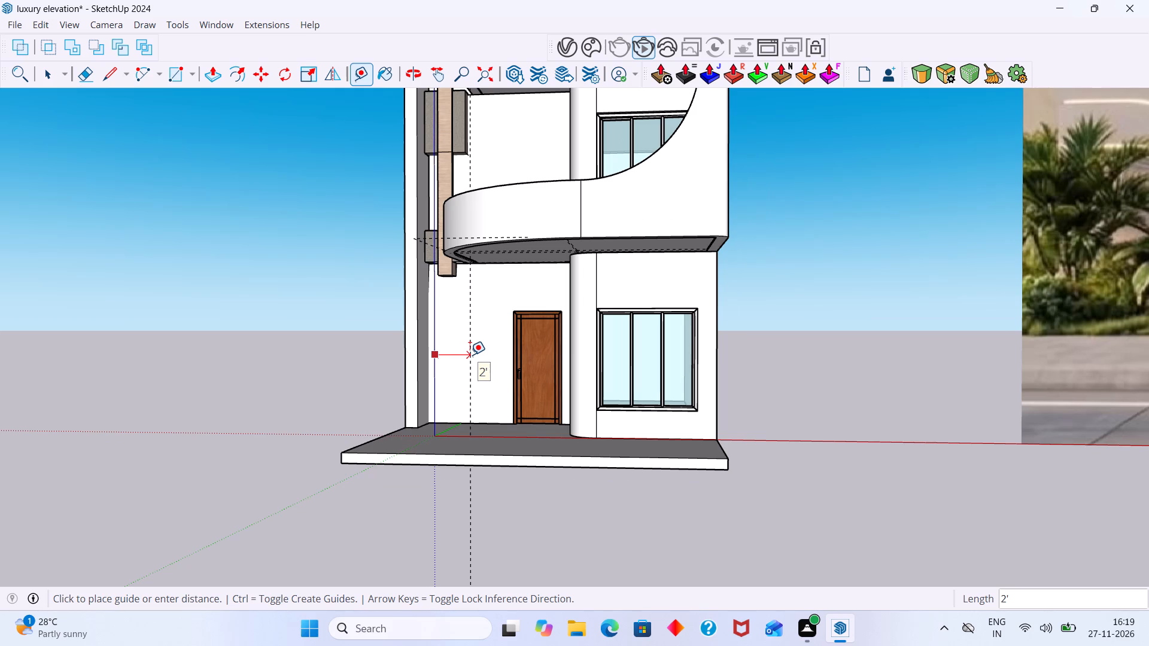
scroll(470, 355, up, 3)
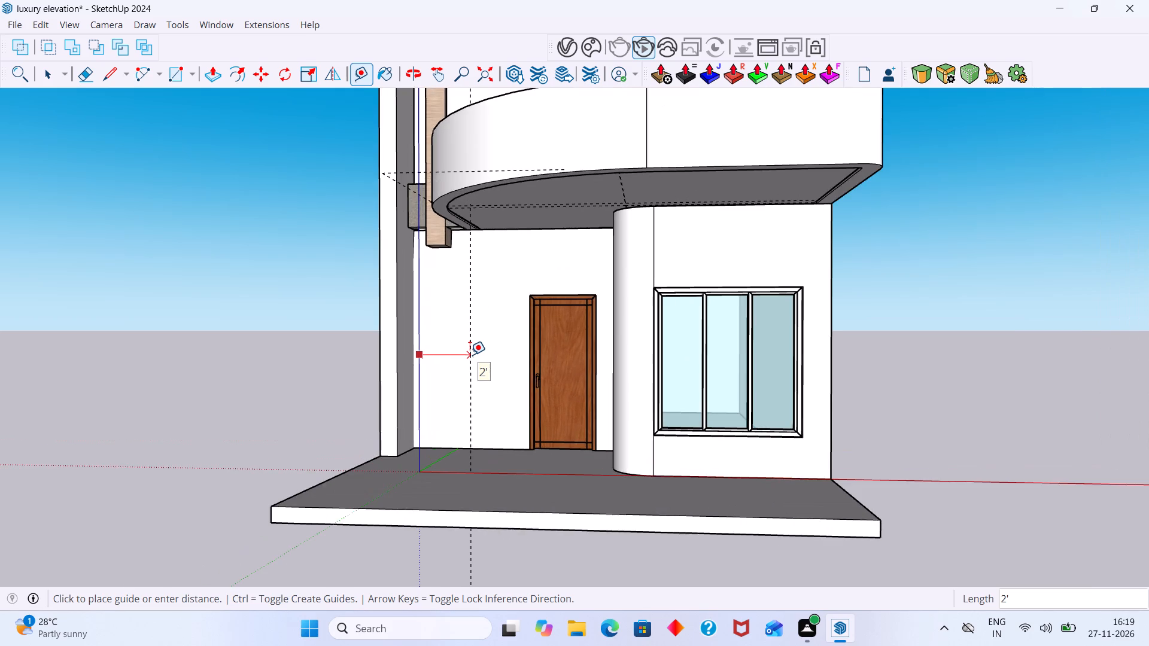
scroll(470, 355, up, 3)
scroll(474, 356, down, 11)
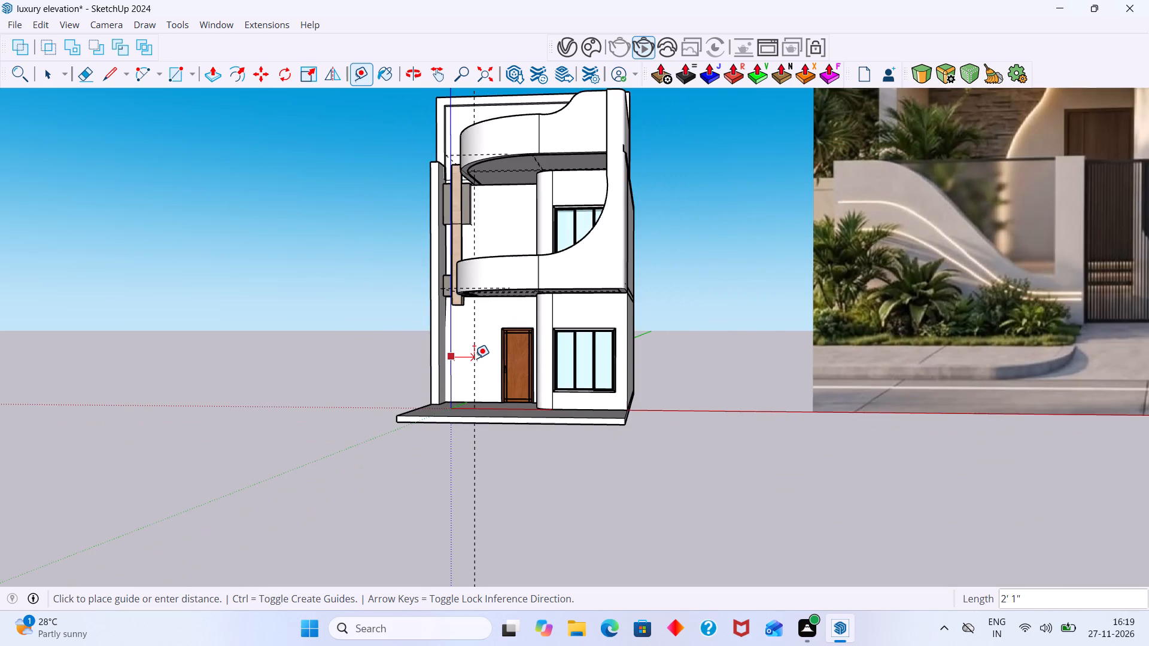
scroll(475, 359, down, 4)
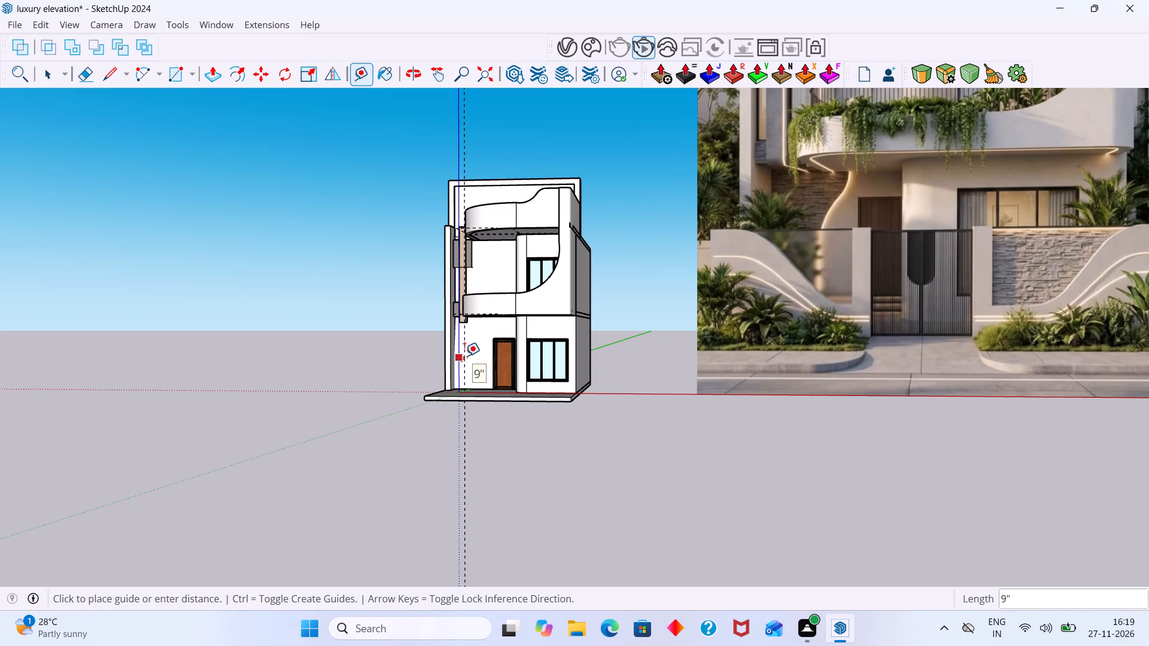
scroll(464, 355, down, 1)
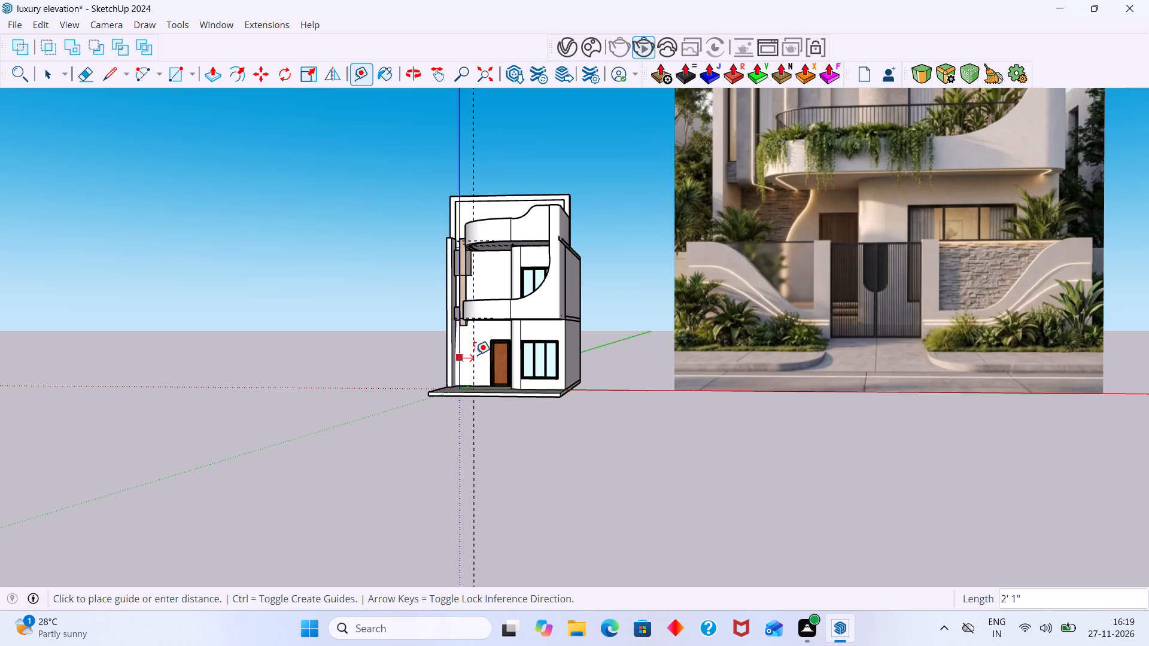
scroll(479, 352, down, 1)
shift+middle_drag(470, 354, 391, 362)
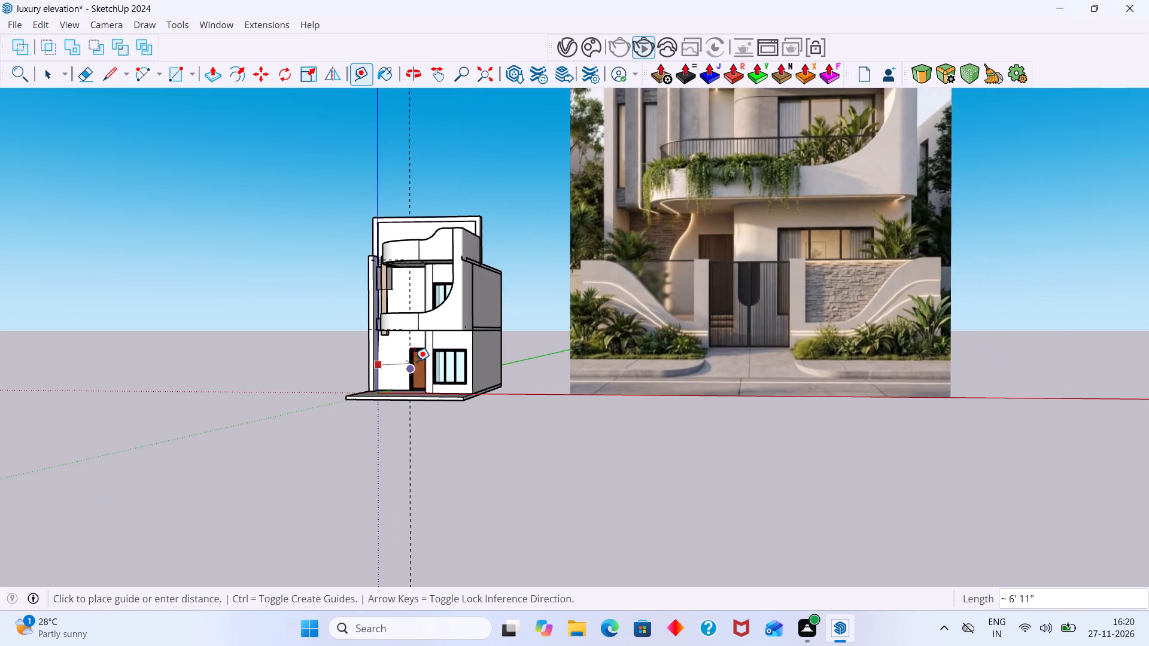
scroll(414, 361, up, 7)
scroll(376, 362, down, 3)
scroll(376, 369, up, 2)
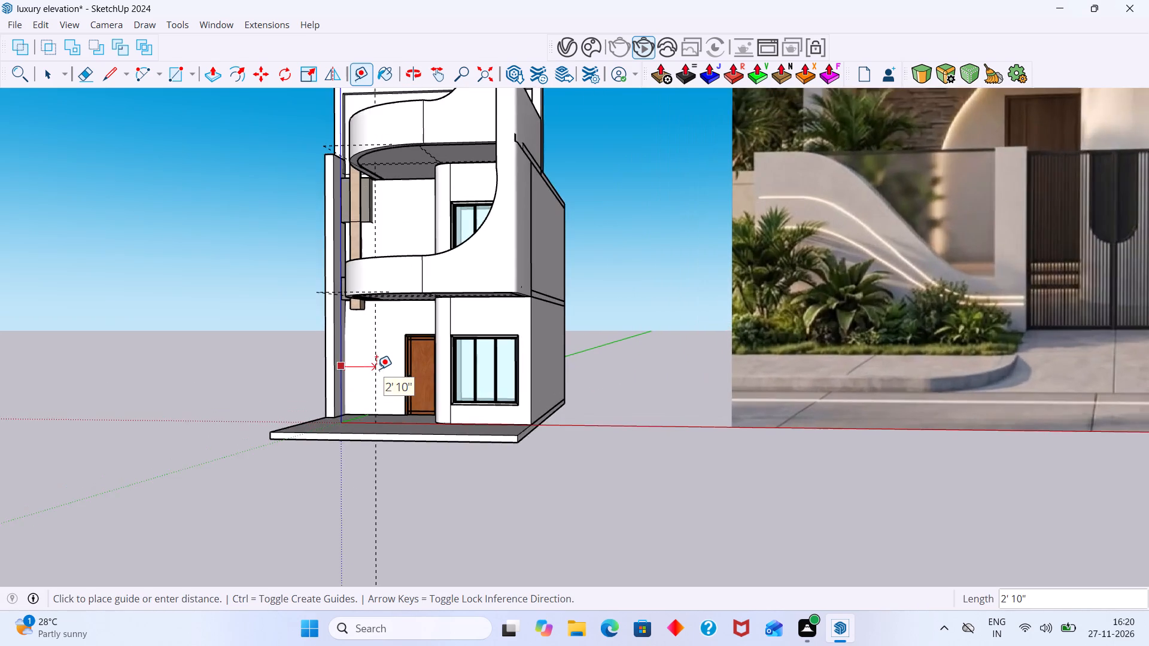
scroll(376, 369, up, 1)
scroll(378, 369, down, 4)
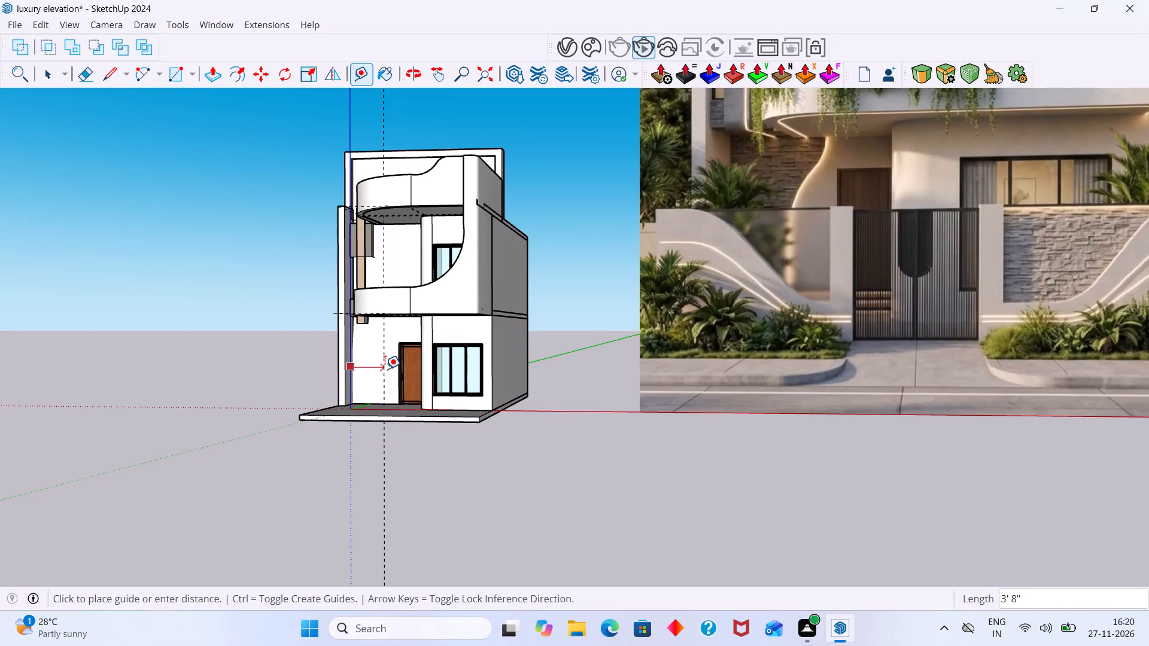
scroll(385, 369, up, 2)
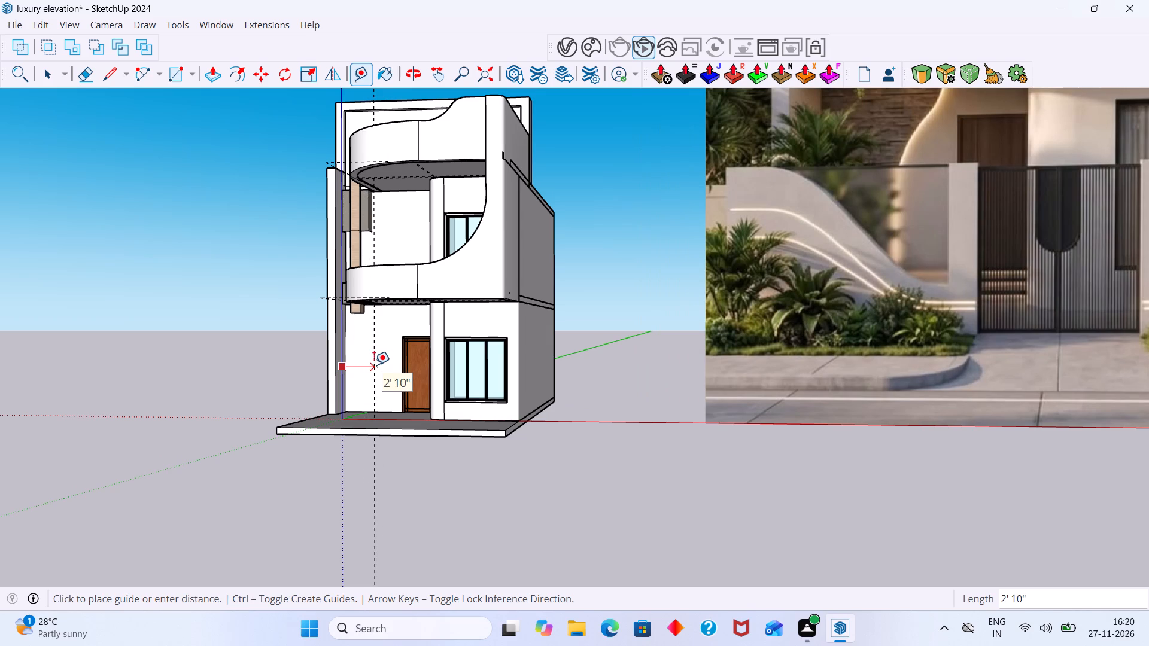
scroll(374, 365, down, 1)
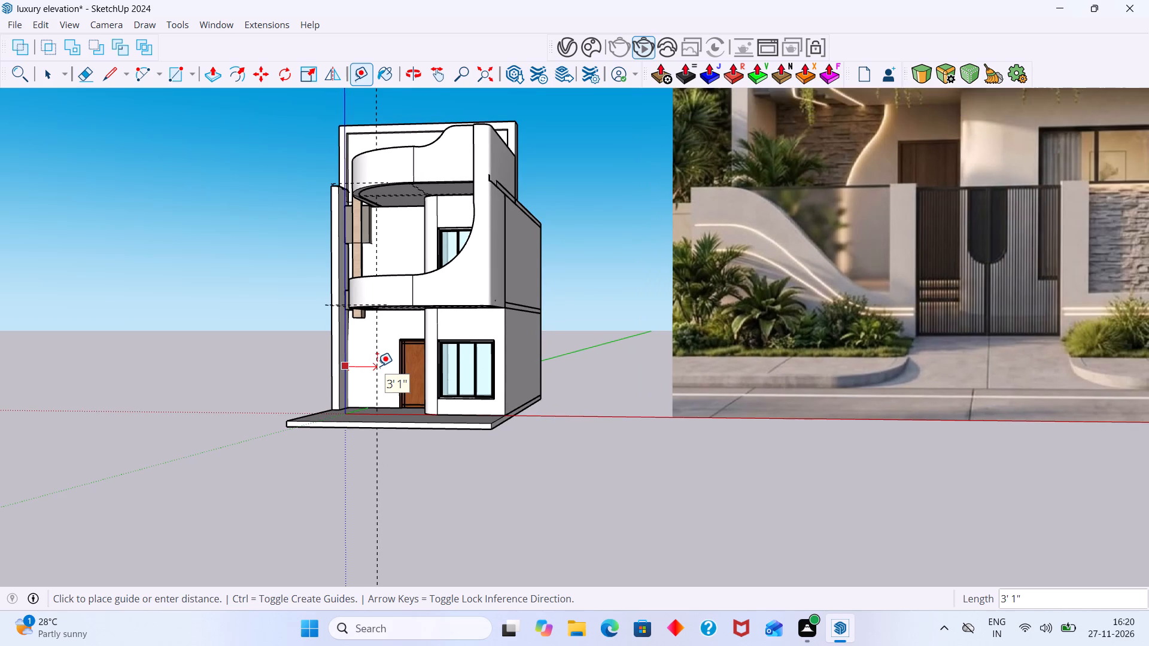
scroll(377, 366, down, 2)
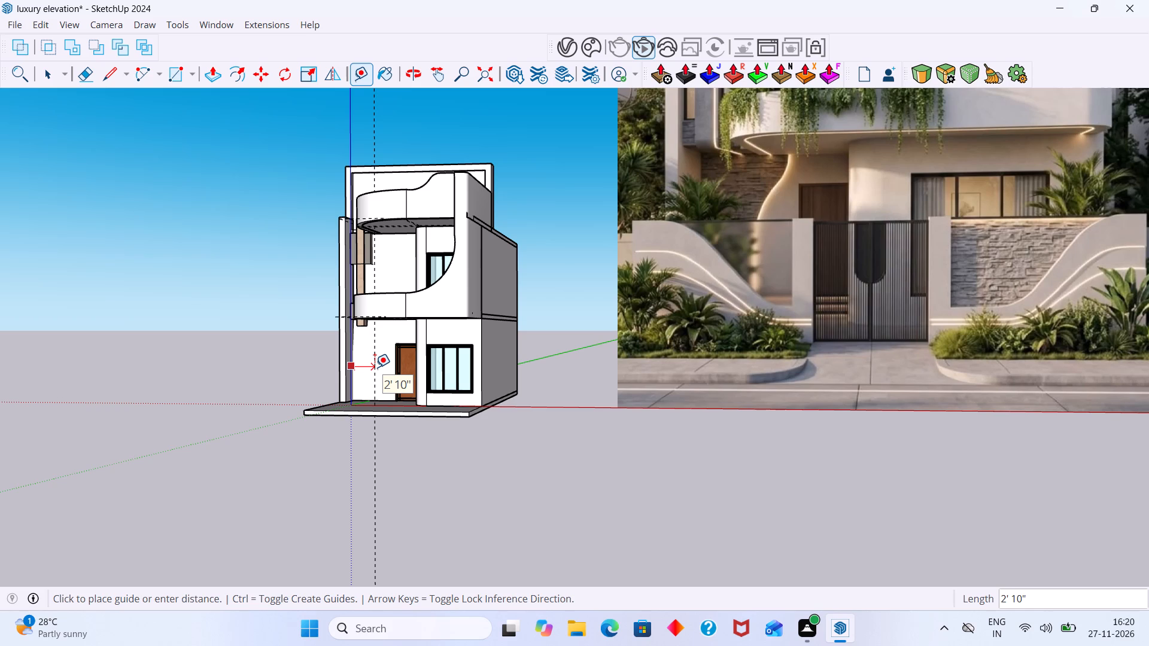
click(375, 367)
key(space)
Examine the guide beside the entrance door from several angles and compare its position with the curved wall in the reference image.
scroll(383, 368, down, 2)
shift+middle_drag(412, 402, 419, 471)
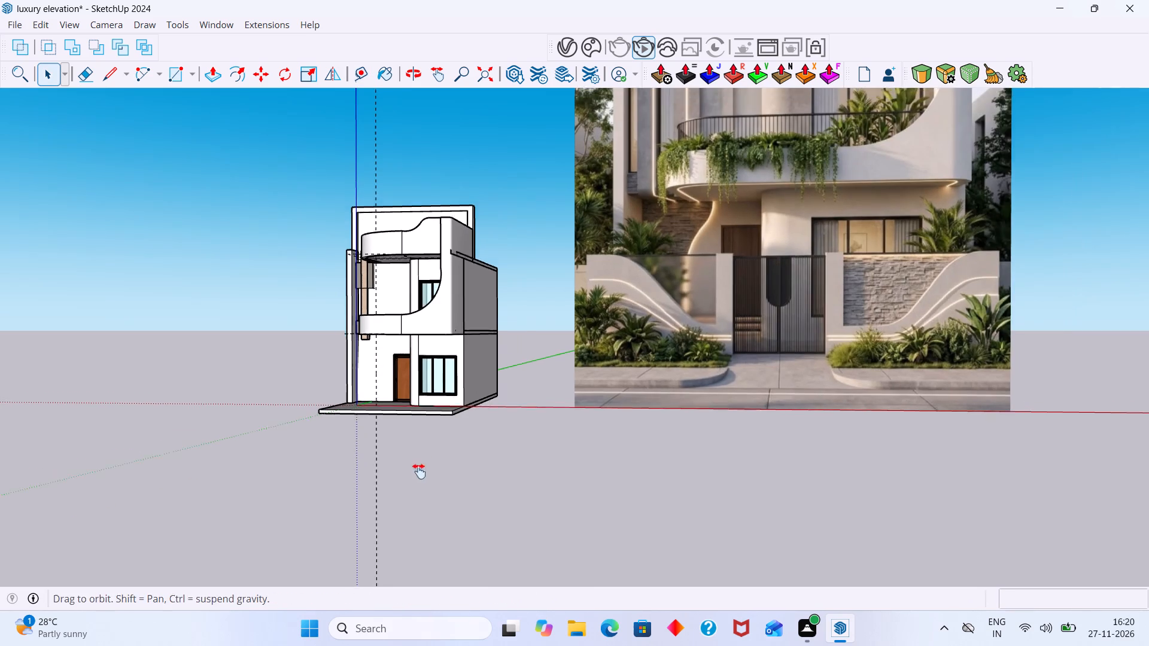
shift+middle_drag(419, 471, 424, 500)
middle_drag(415, 466, 404, 436)
scroll(405, 436, up, 6)
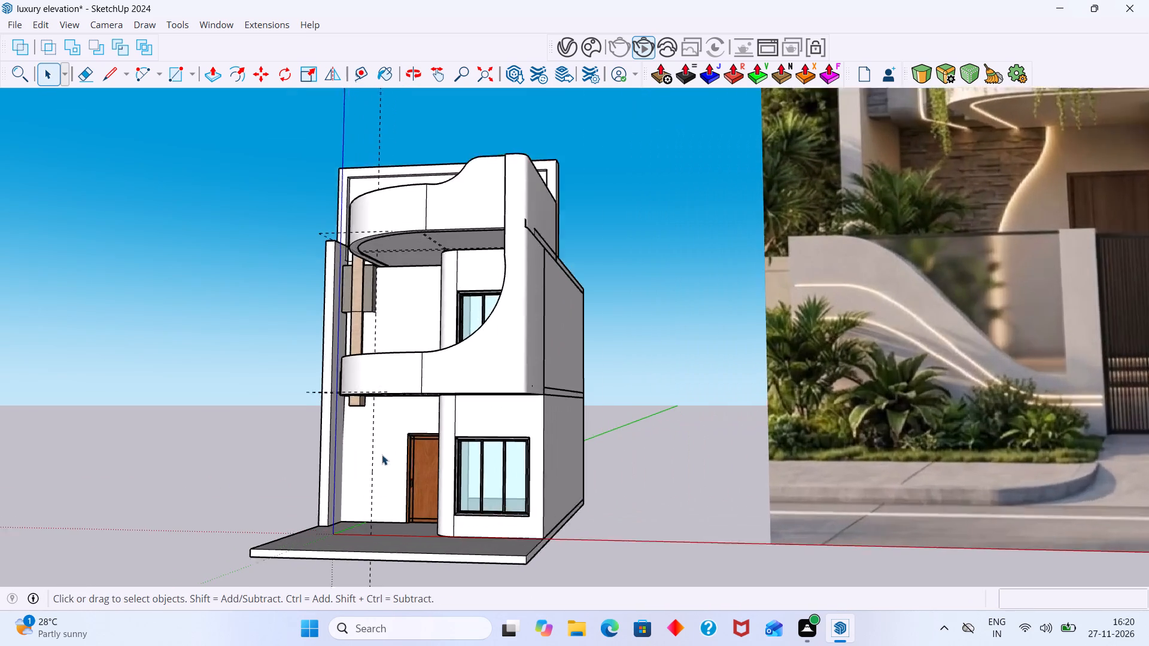
scroll(382, 455, up, 6)
middle_drag(378, 483, 358, 543)
scroll(368, 524, down, 8)
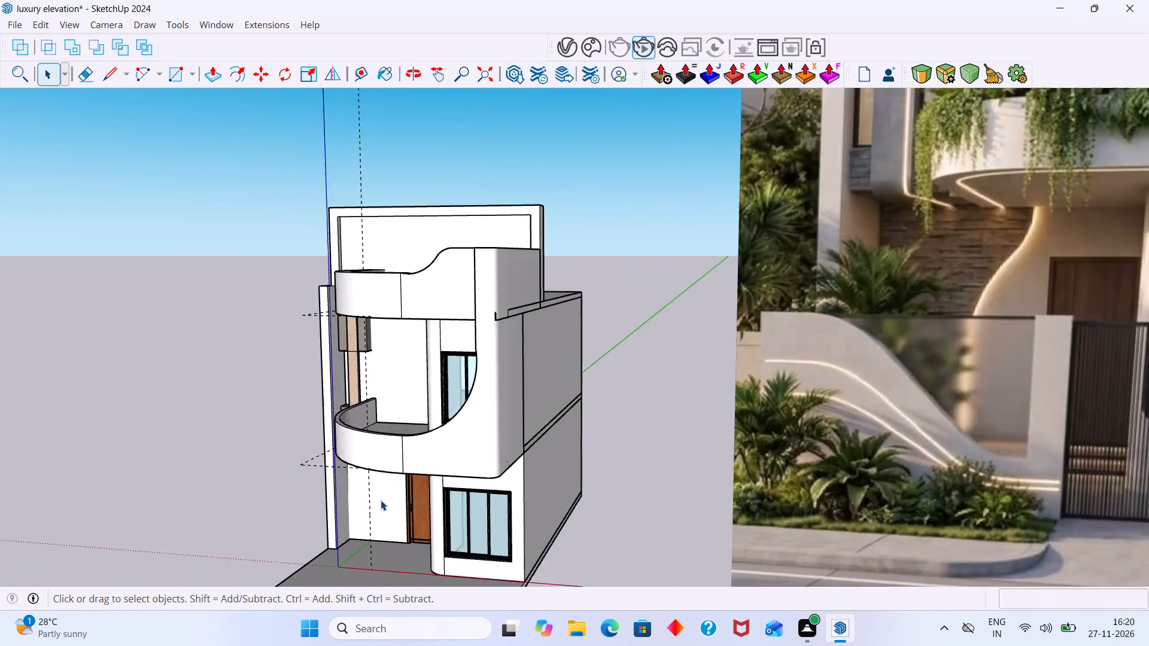
scroll(381, 500, down, 2)
middle_drag(385, 501, 458, 436)
scroll(378, 487, up, 4)
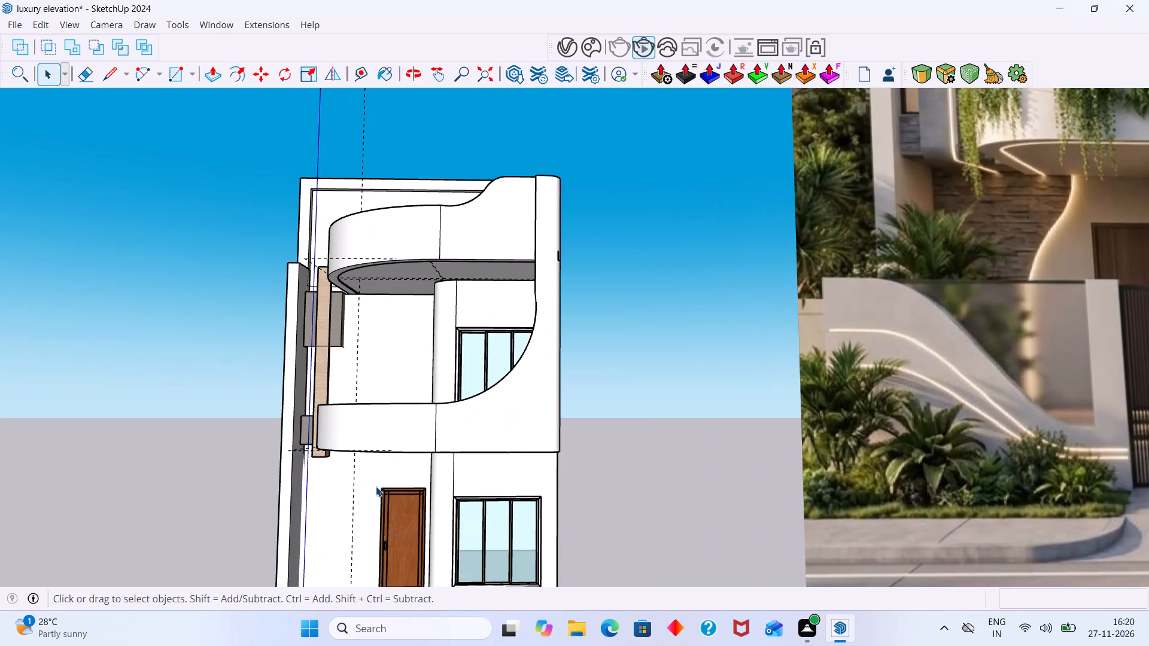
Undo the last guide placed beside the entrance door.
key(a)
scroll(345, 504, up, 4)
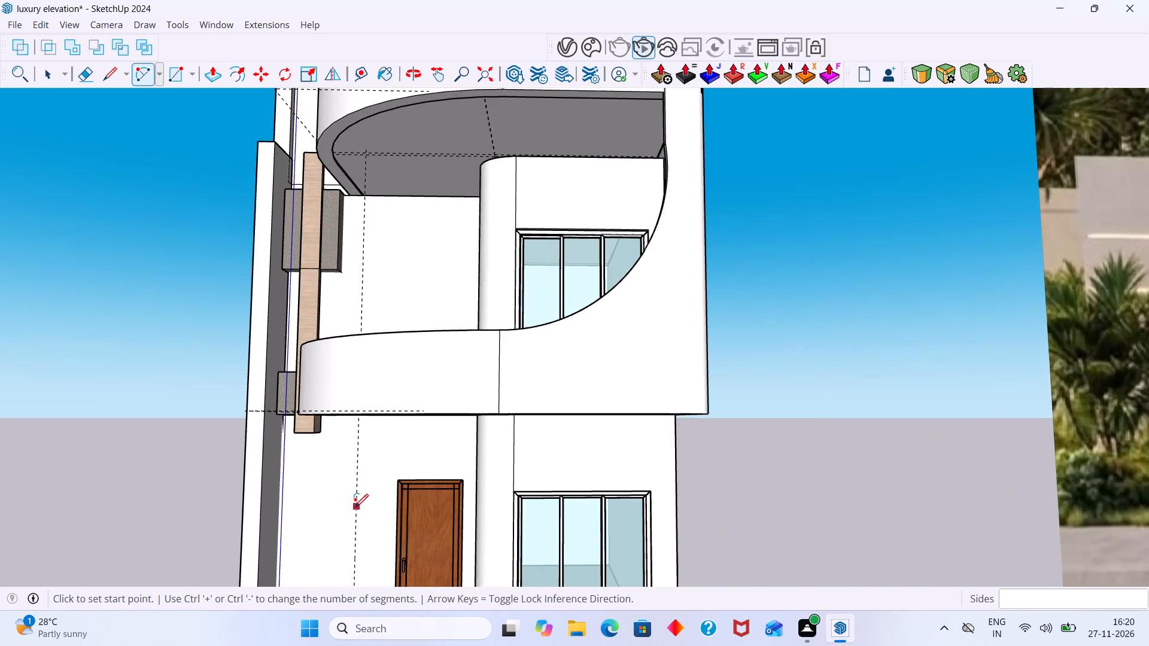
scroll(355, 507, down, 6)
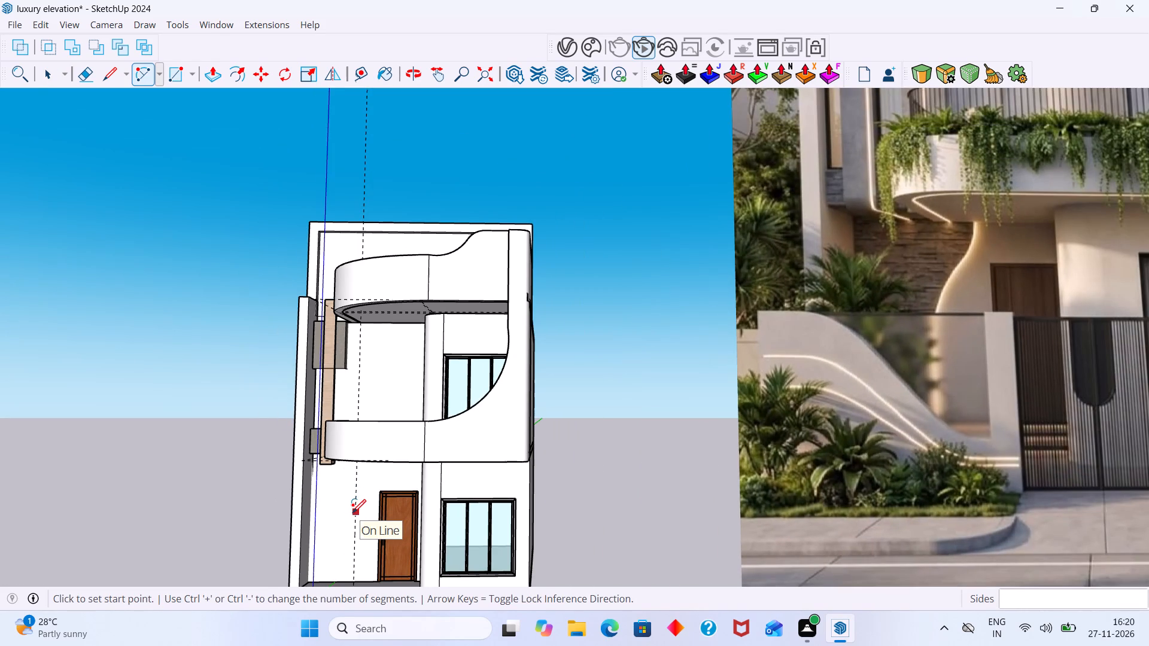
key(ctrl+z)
Place a vertical guide 5' from the blue axis, between the side wall and the ground-floor entrance door.
key(t)
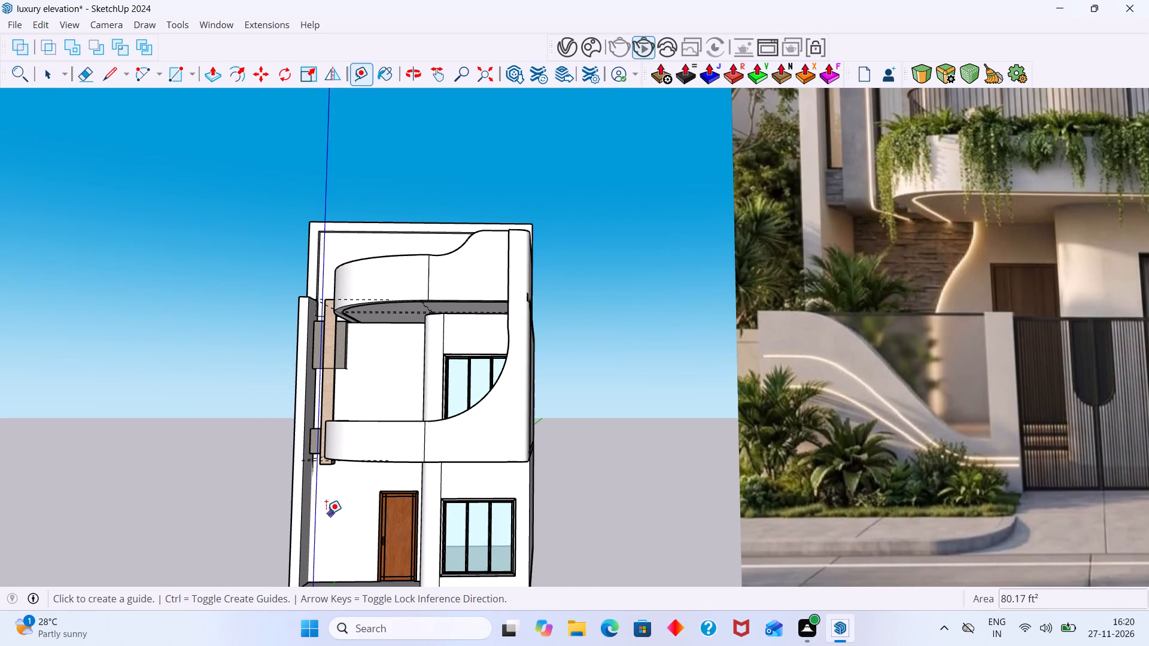
click(314, 518)
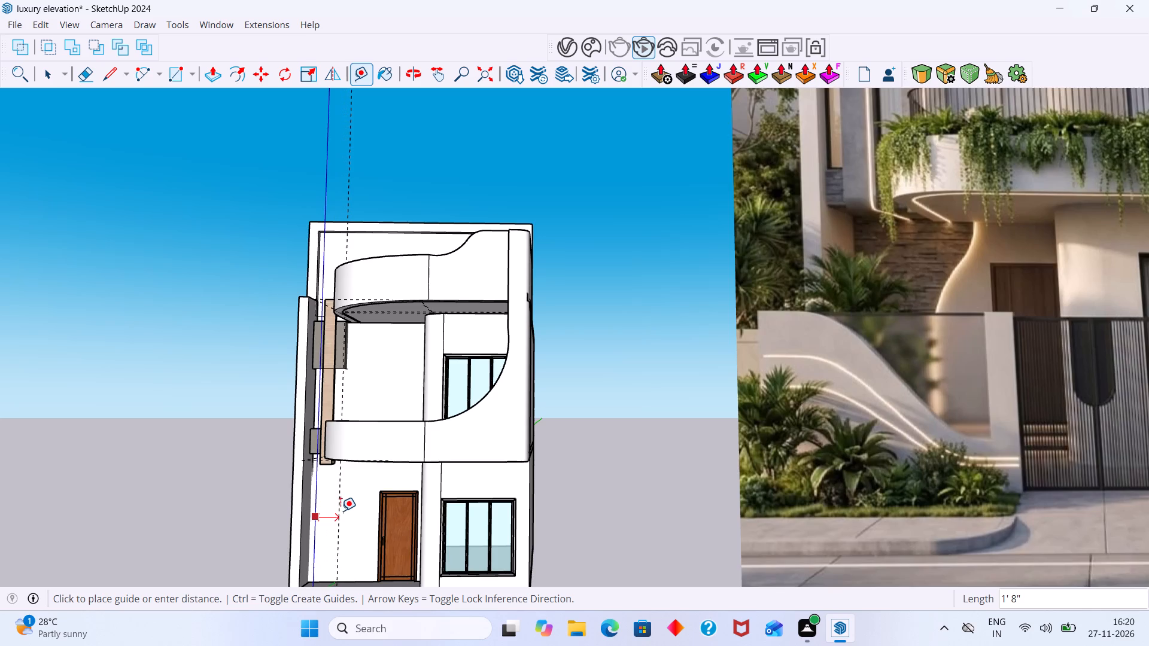
scroll(341, 511, down, 4)
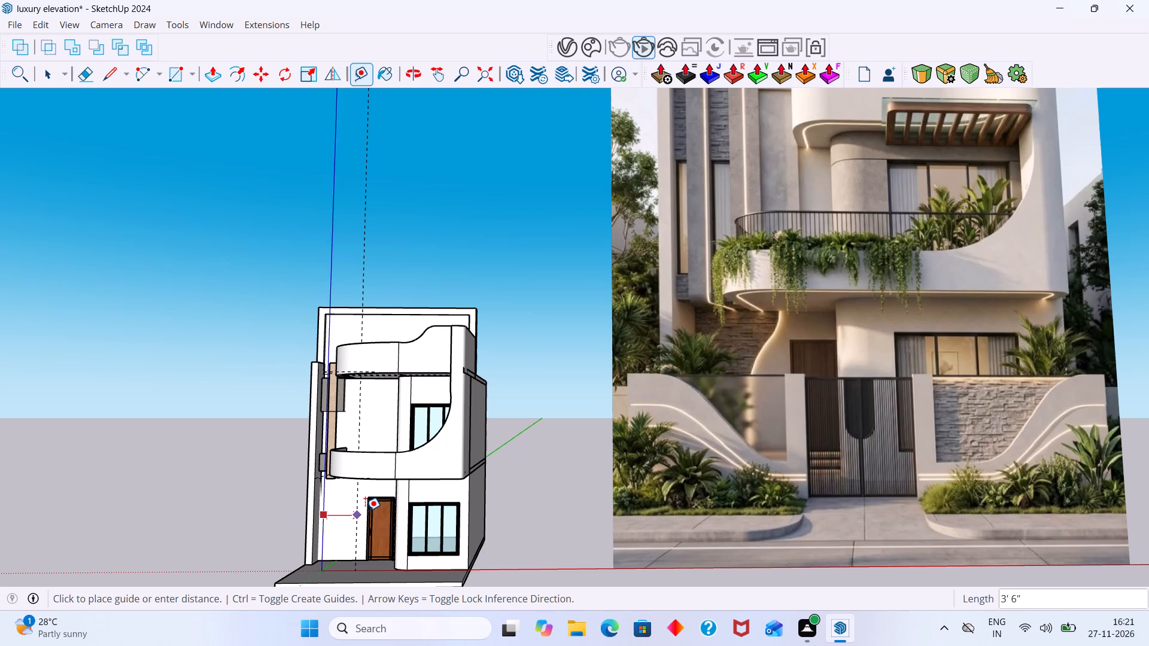
scroll(327, 517, up, 4)
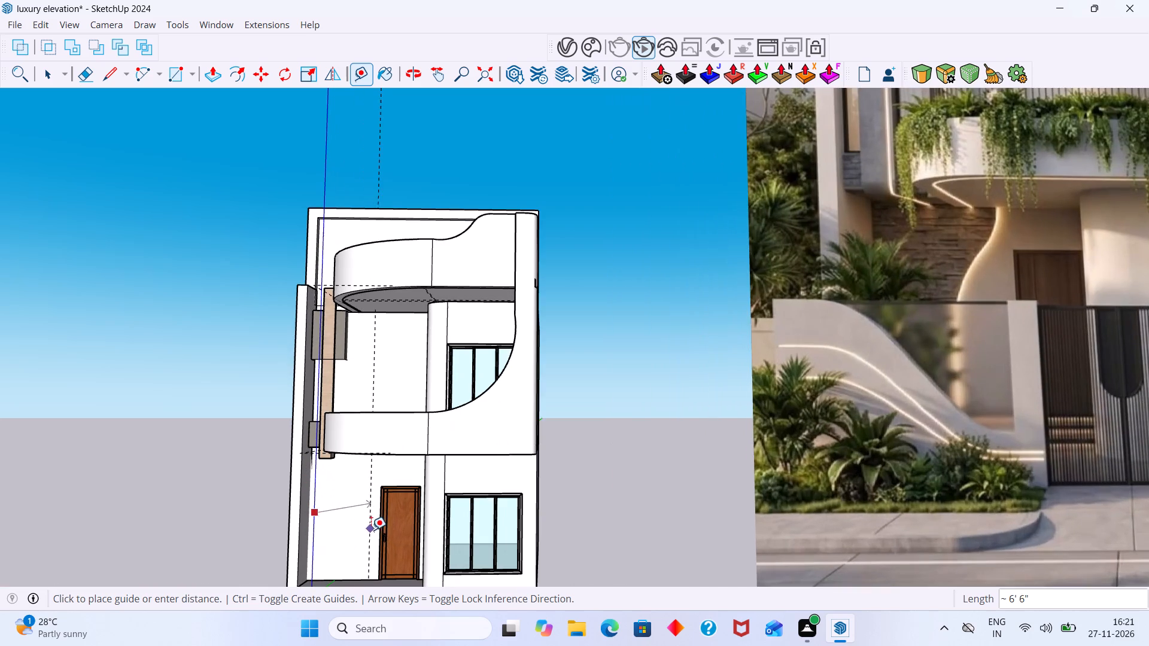
scroll(355, 530, up, 3)
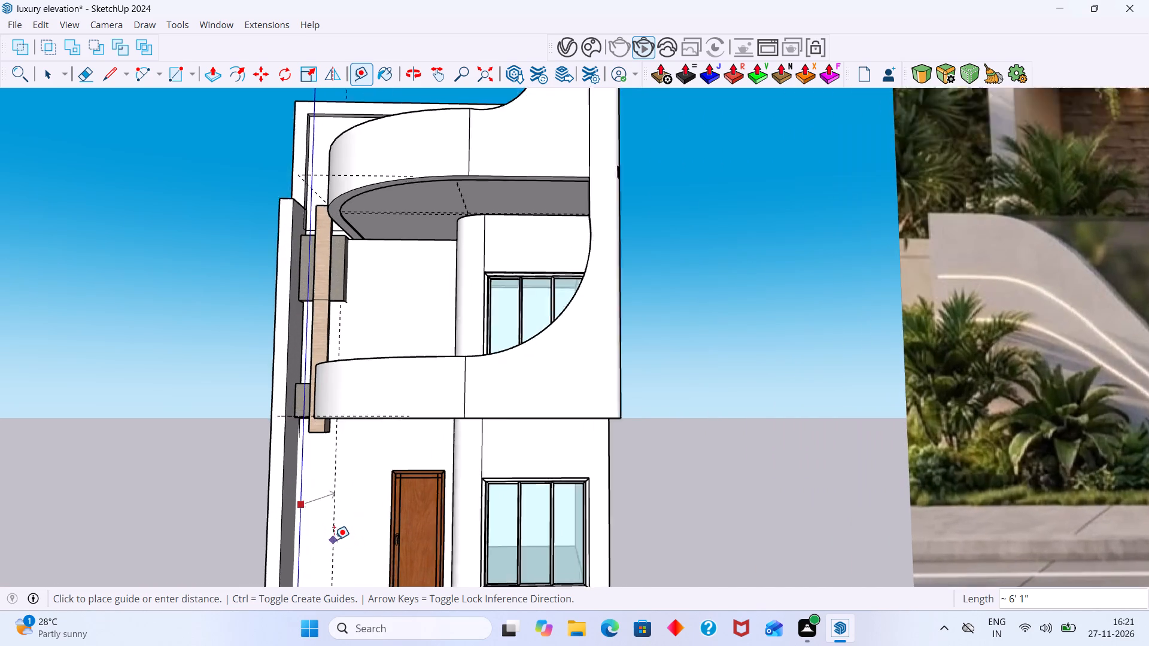
scroll(334, 540, up, 1)
scroll(348, 537, down, 6)
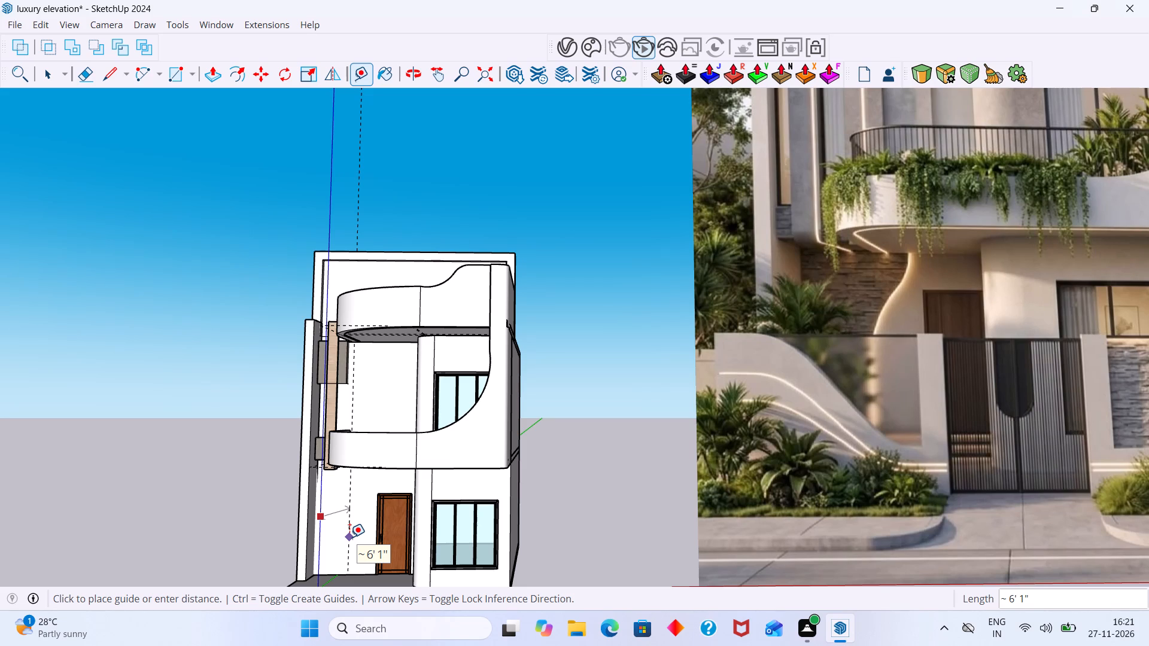
text(5')
key(Return)
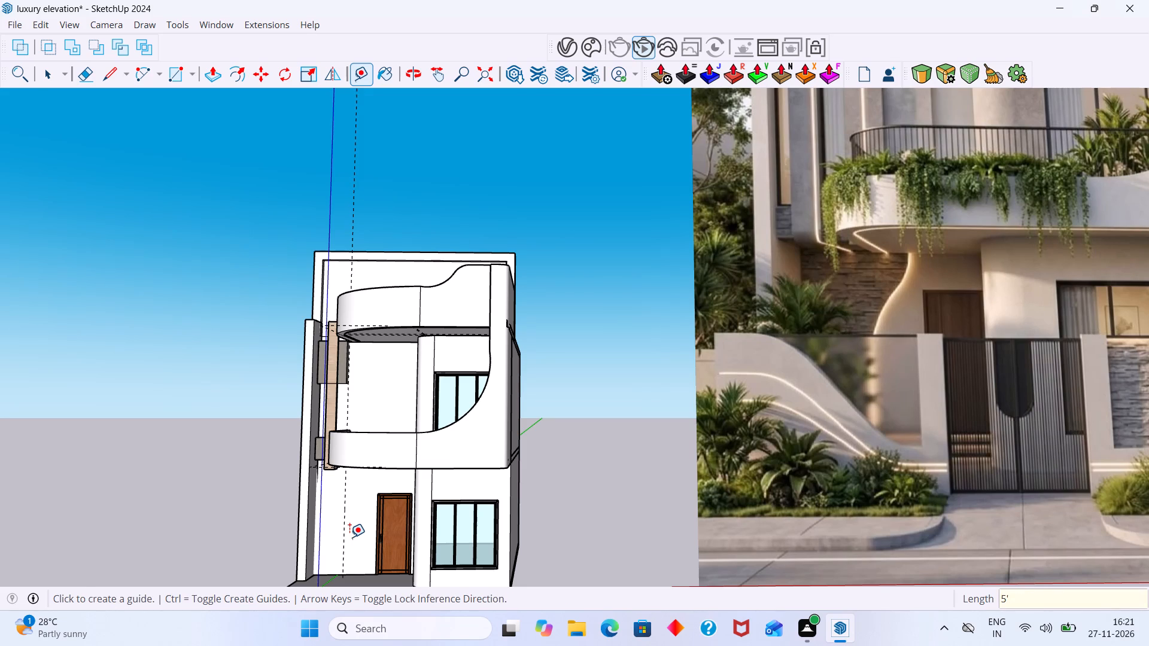
key(space)
Examine the new guide, the entrance wall and the underside of the lower balcony, comparing them with the reference image.
scroll(310, 541, up, 2)
middle_drag(296, 541, 259, 525)
scroll(287, 499, up, 2)
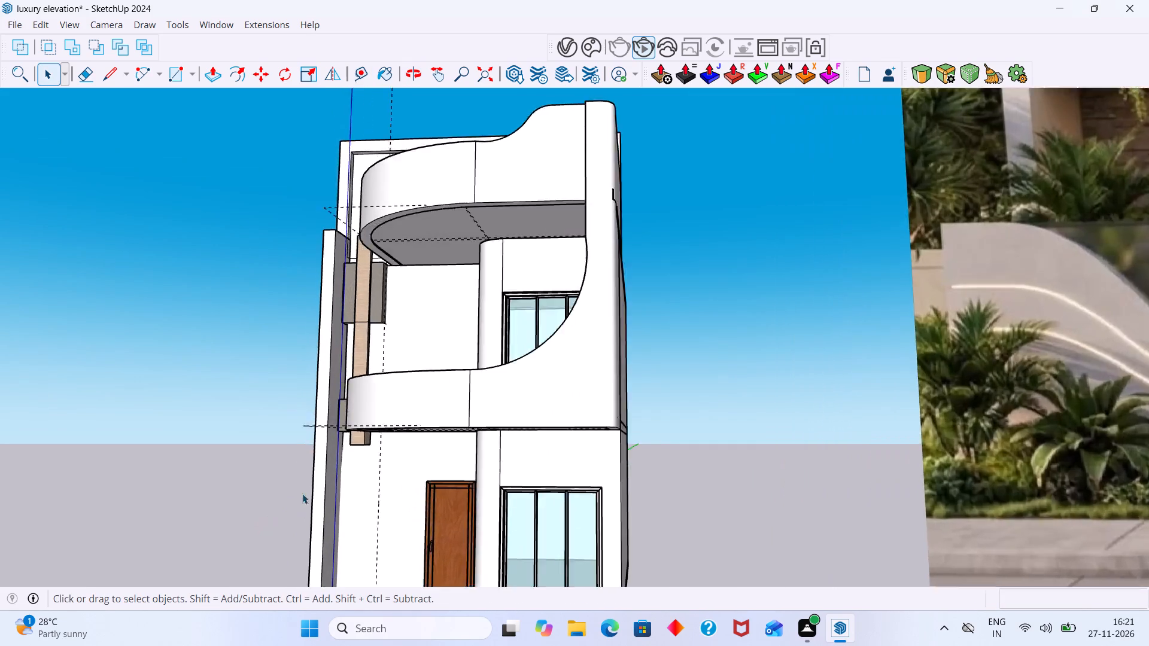
scroll(302, 493, up, 7)
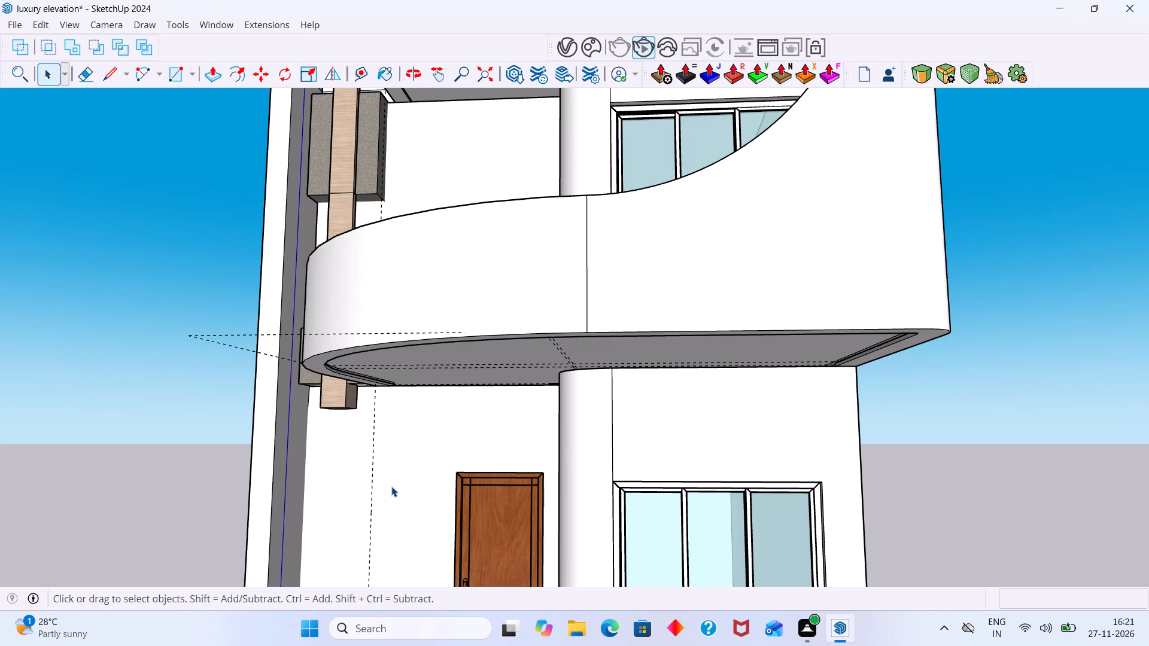
scroll(300, 491, up, 5)
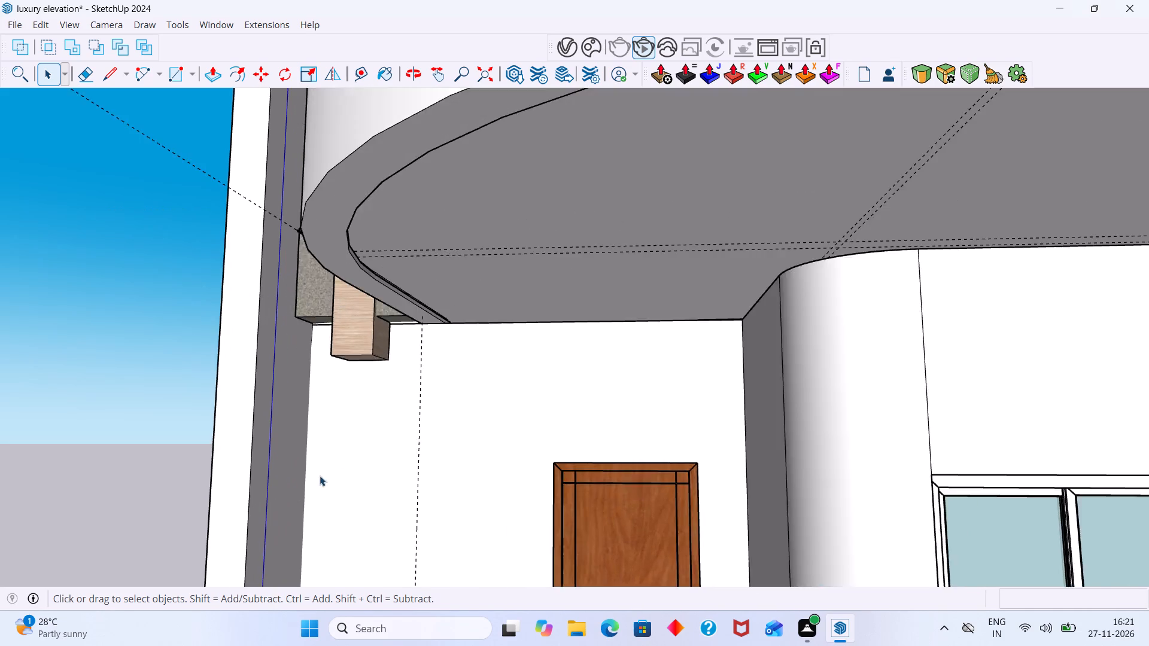
scroll(352, 446, down, 16)
middle_drag(418, 429, 504, 507)
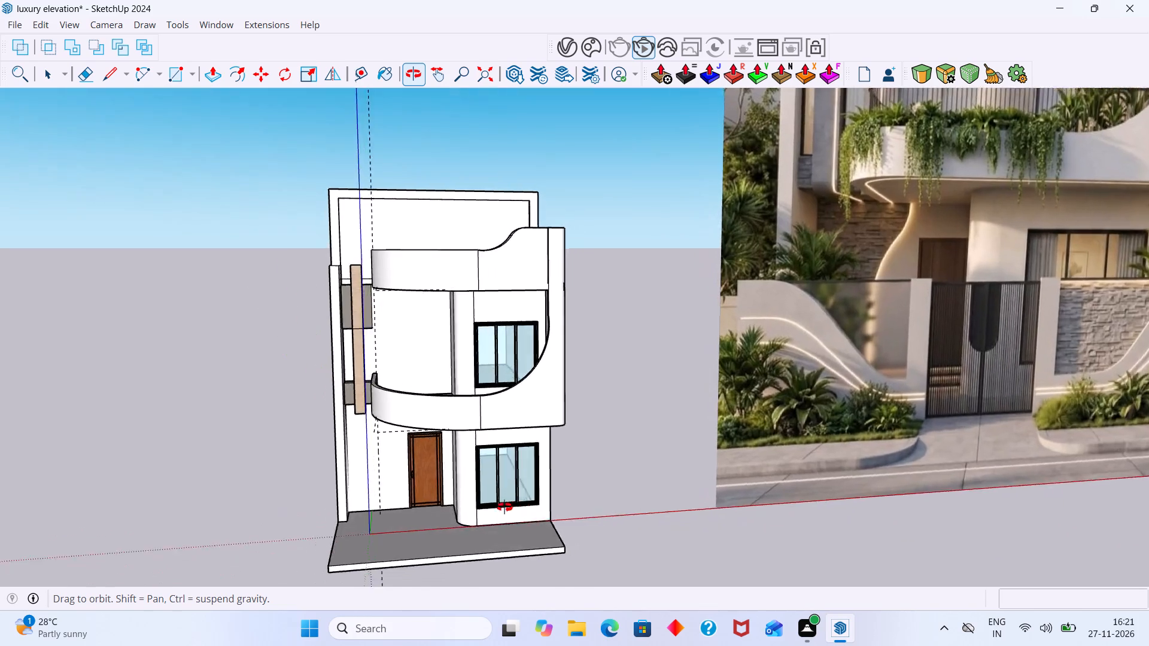
middle_drag(504, 507, 415, 505)
scroll(366, 502, up, 1)
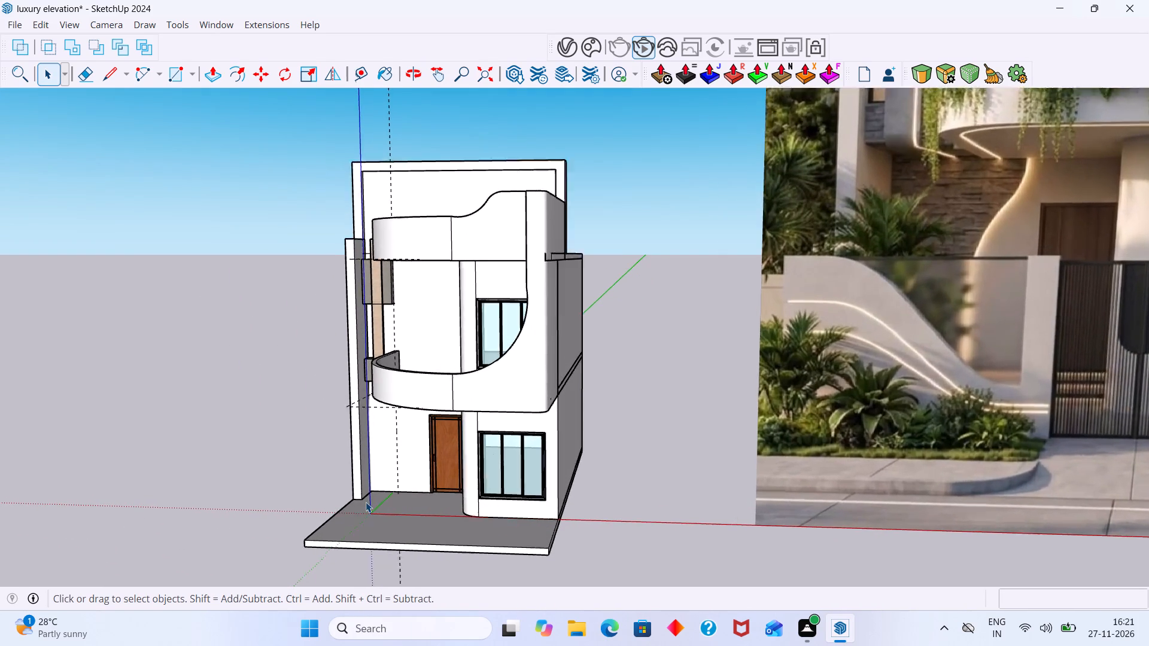
scroll(366, 502, up, 1)
scroll(372, 496, down, 2)
middle_drag(382, 498, 403, 440)
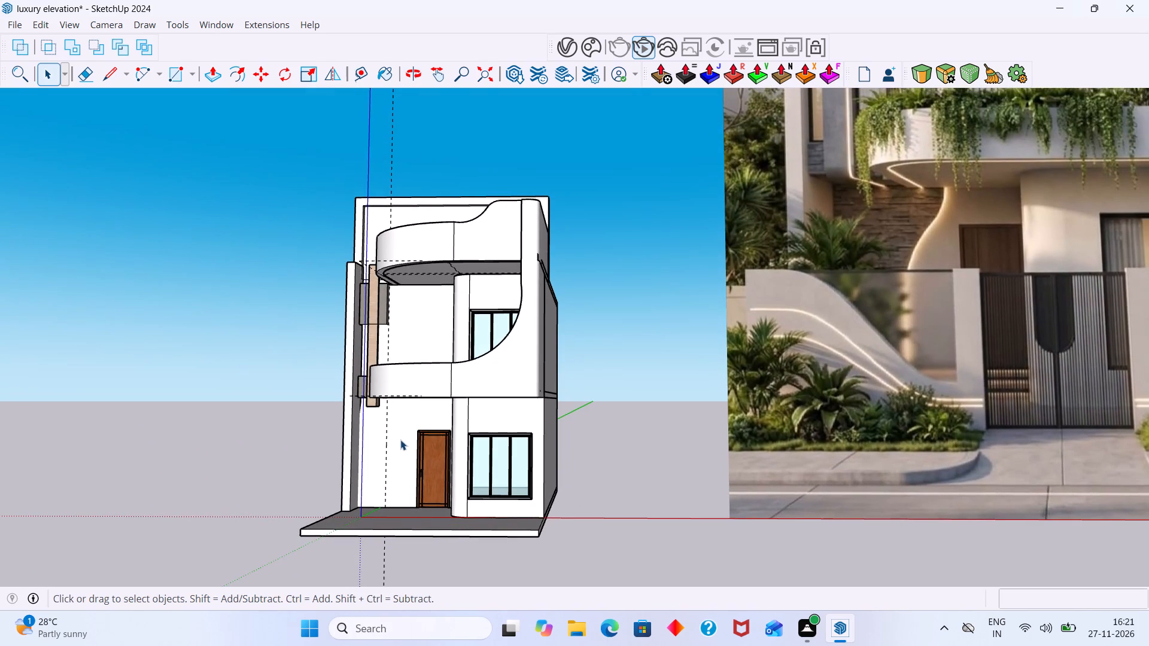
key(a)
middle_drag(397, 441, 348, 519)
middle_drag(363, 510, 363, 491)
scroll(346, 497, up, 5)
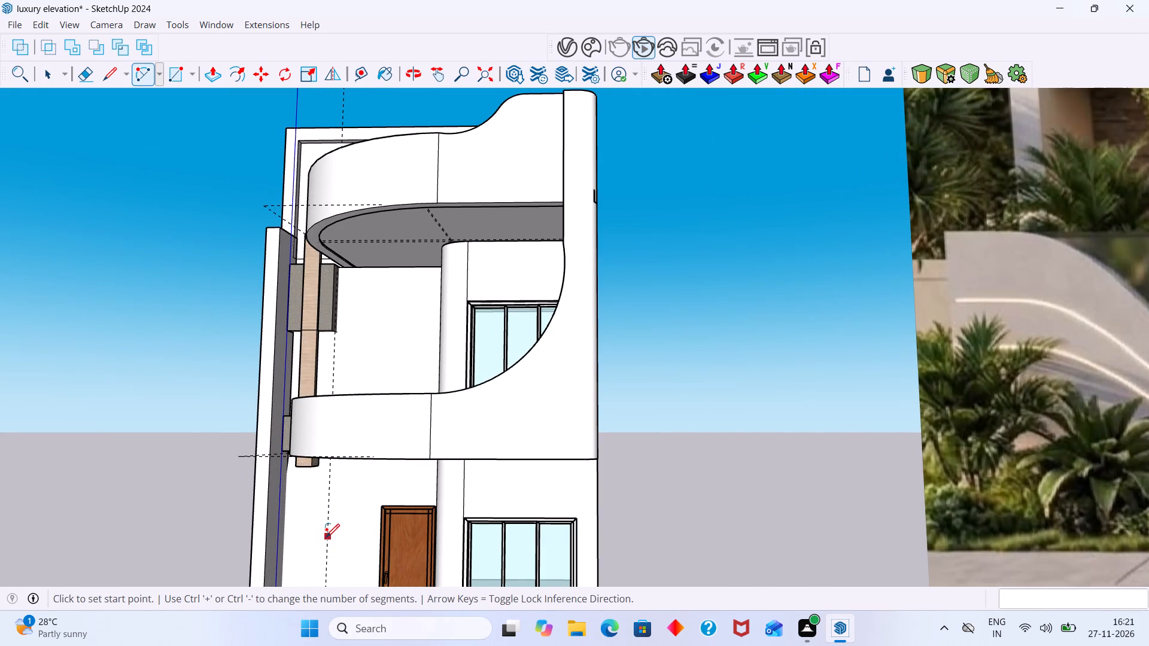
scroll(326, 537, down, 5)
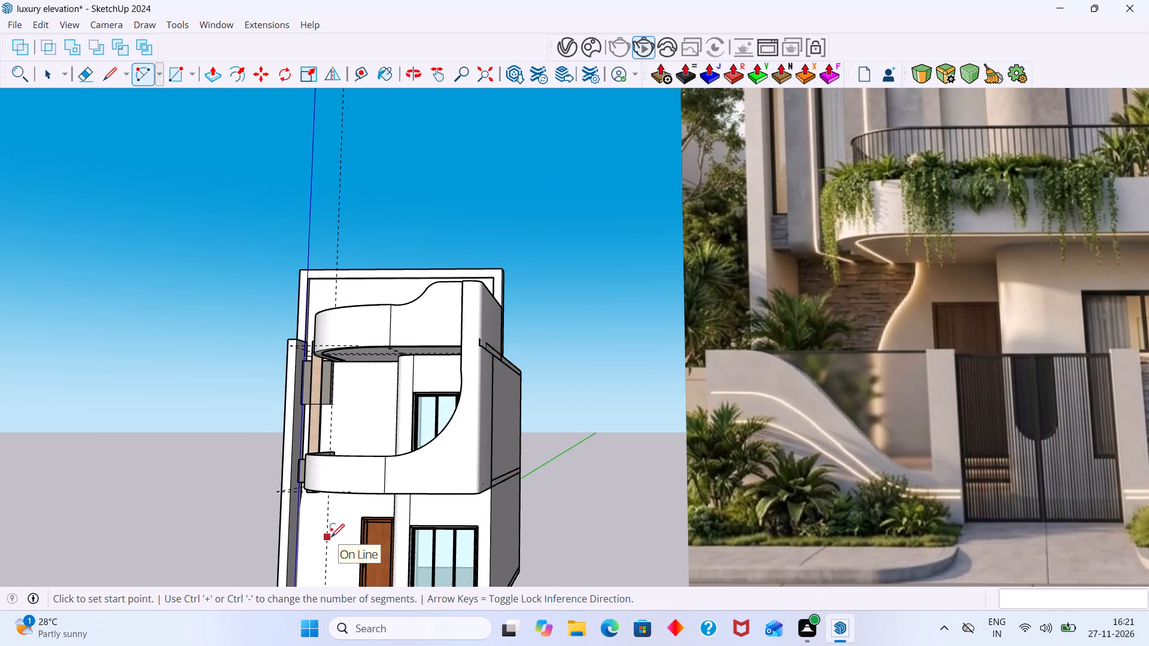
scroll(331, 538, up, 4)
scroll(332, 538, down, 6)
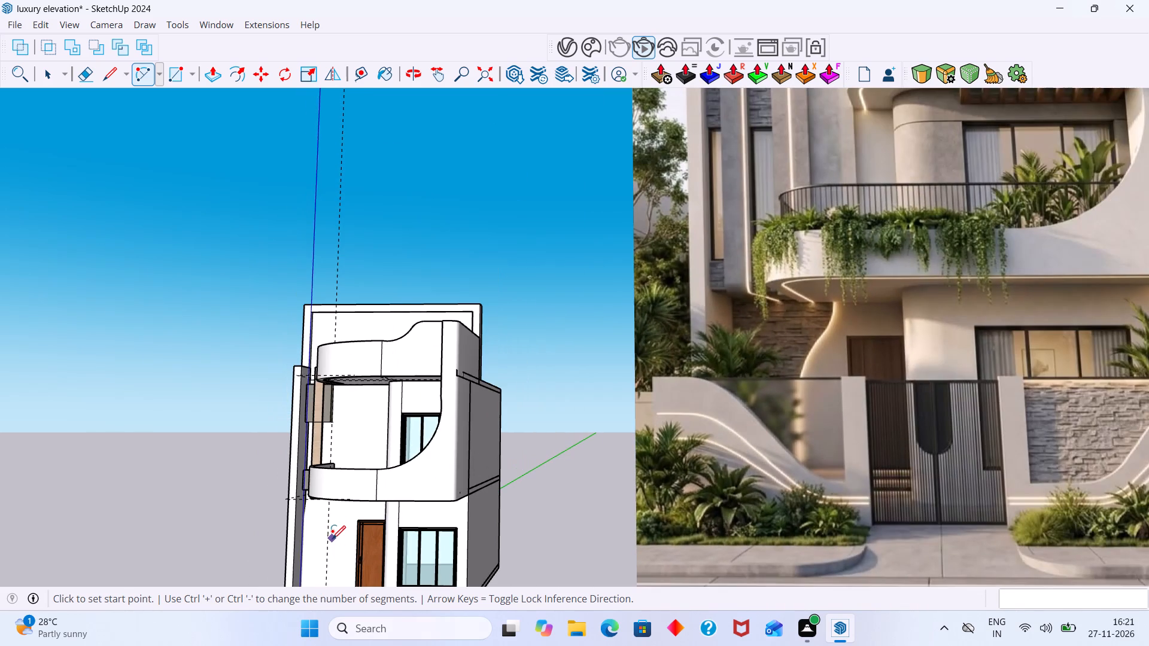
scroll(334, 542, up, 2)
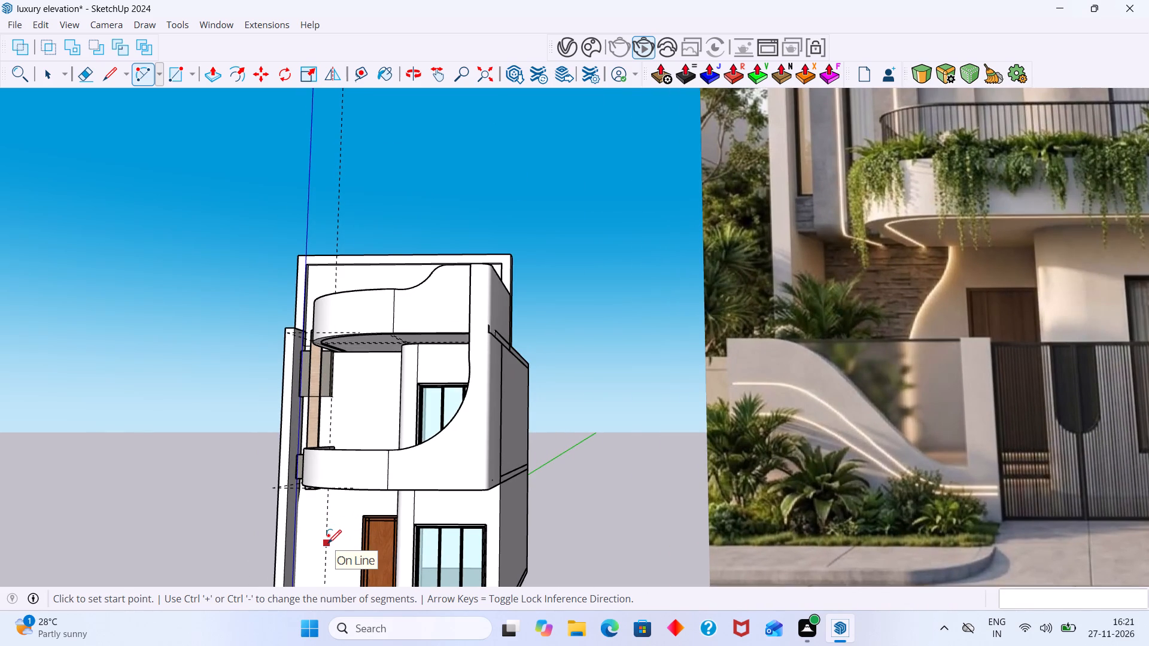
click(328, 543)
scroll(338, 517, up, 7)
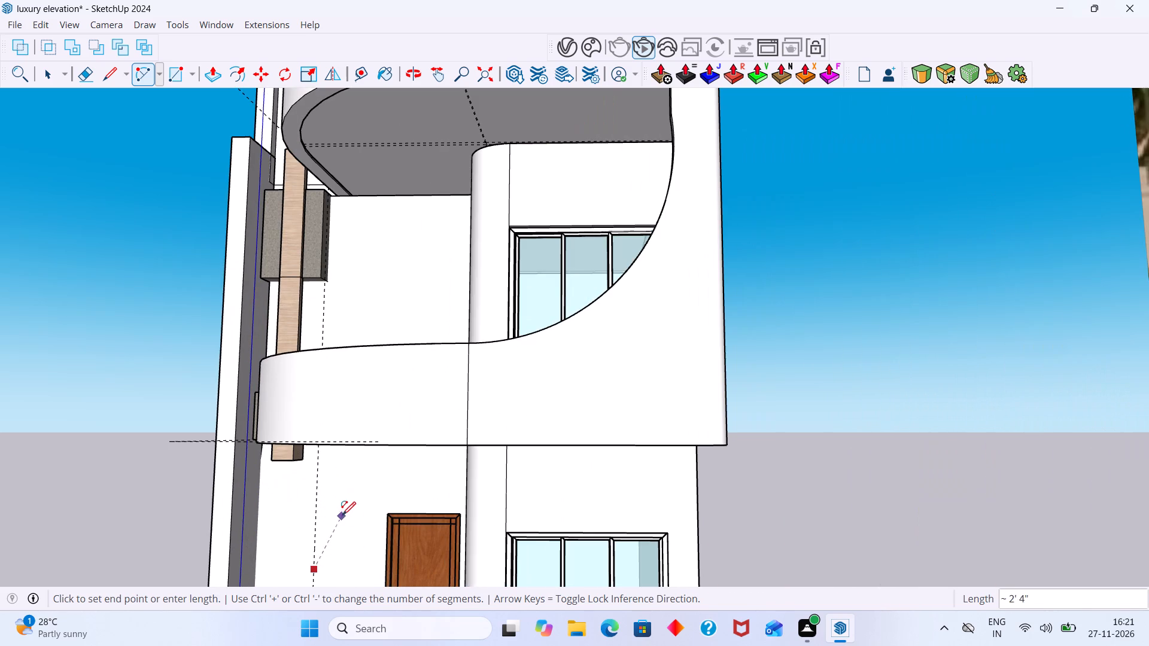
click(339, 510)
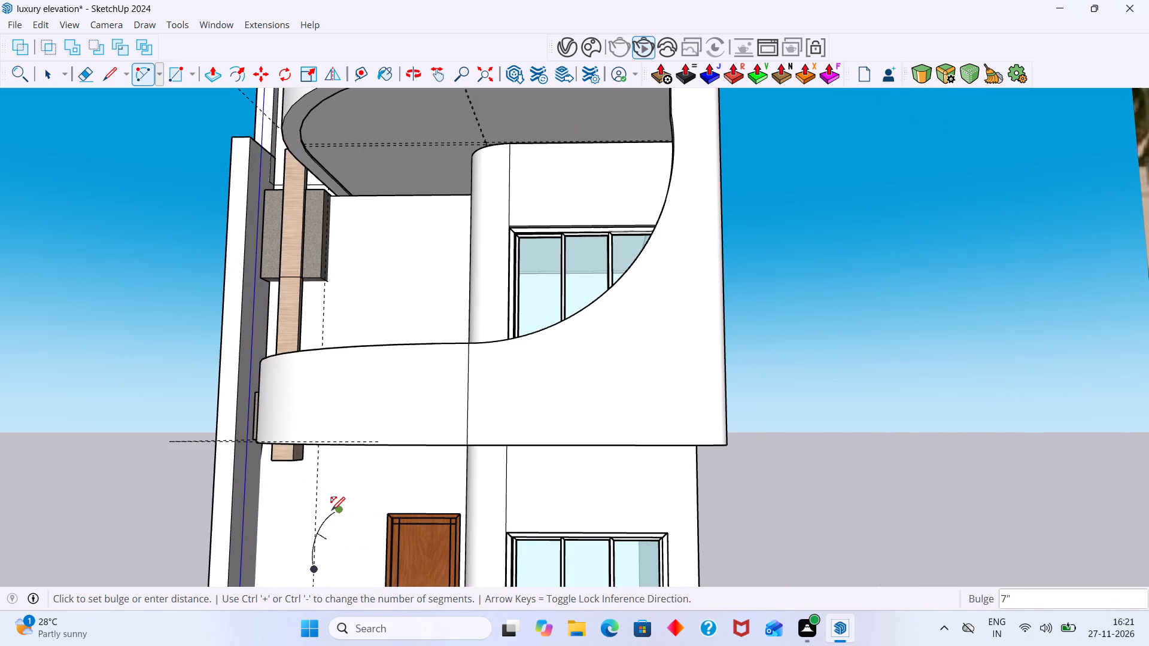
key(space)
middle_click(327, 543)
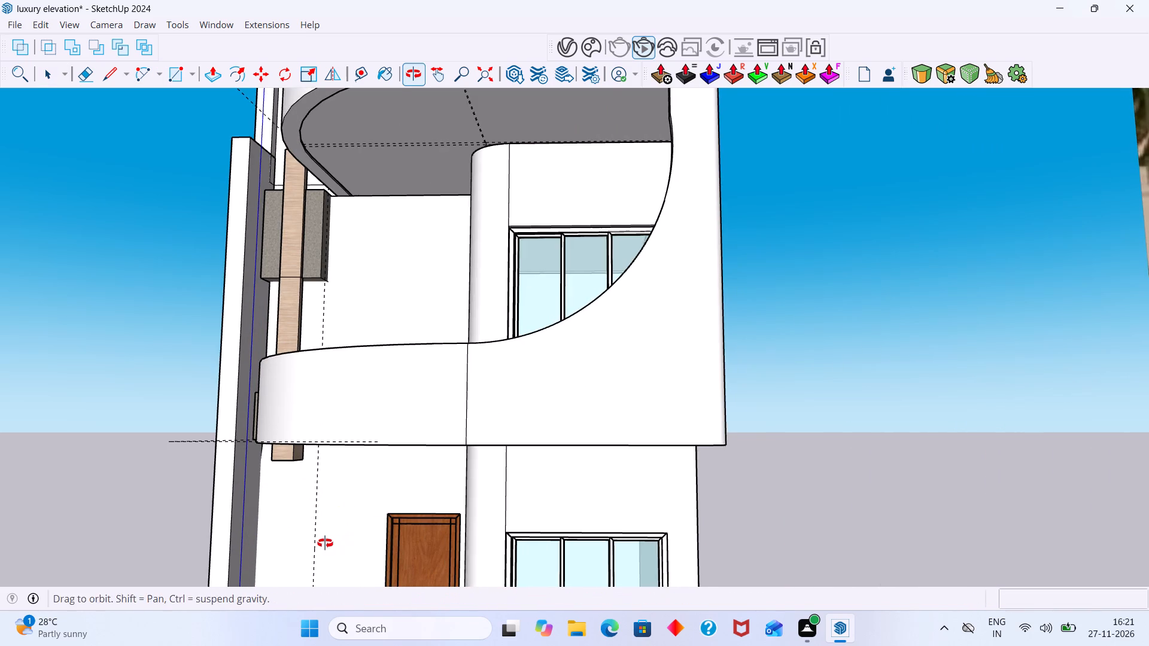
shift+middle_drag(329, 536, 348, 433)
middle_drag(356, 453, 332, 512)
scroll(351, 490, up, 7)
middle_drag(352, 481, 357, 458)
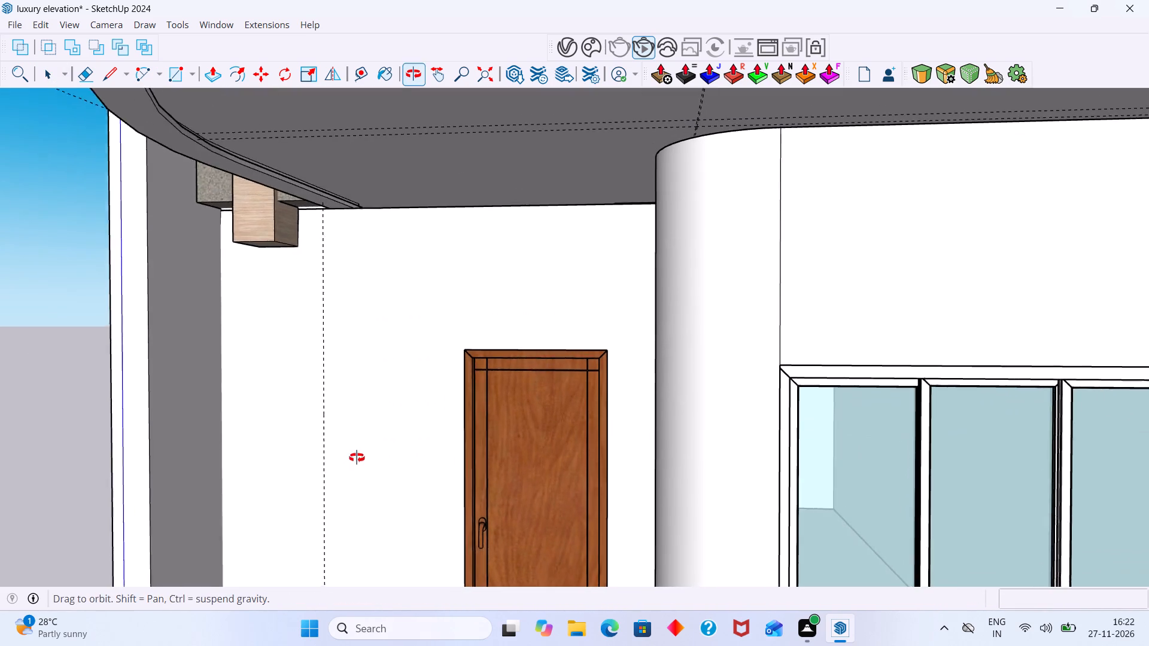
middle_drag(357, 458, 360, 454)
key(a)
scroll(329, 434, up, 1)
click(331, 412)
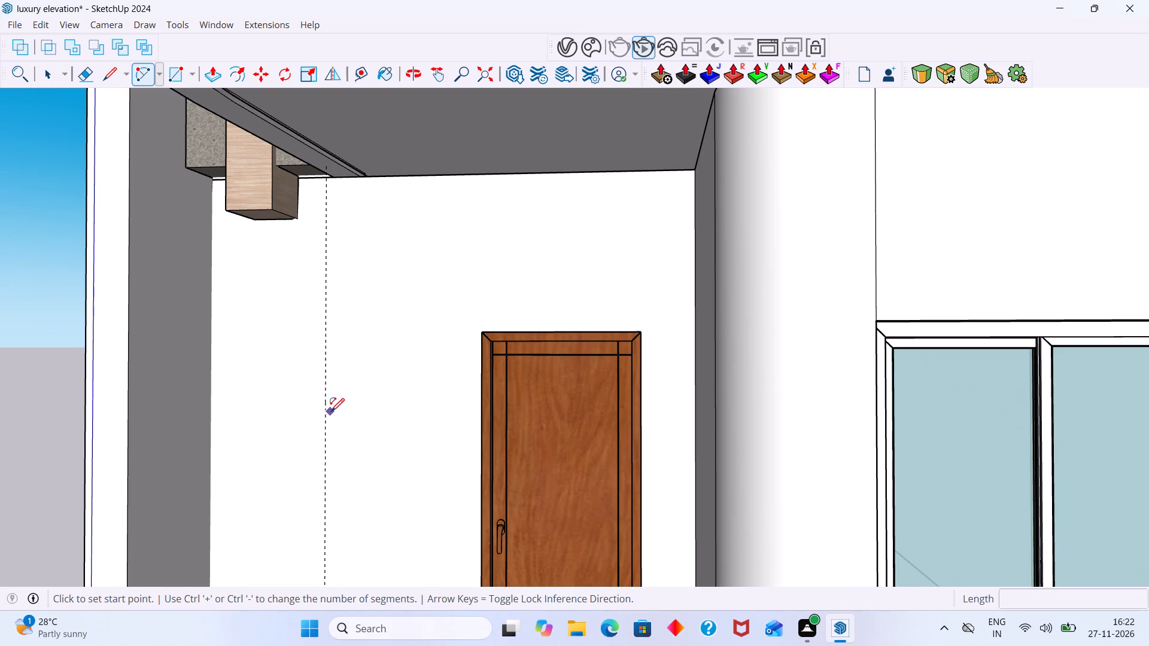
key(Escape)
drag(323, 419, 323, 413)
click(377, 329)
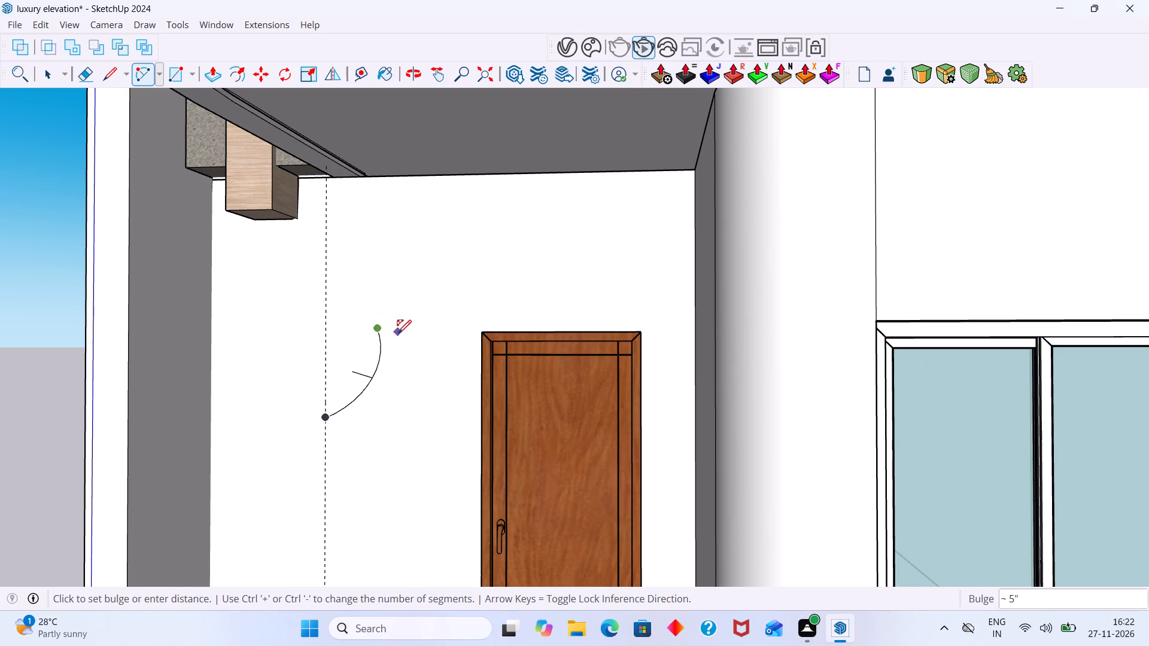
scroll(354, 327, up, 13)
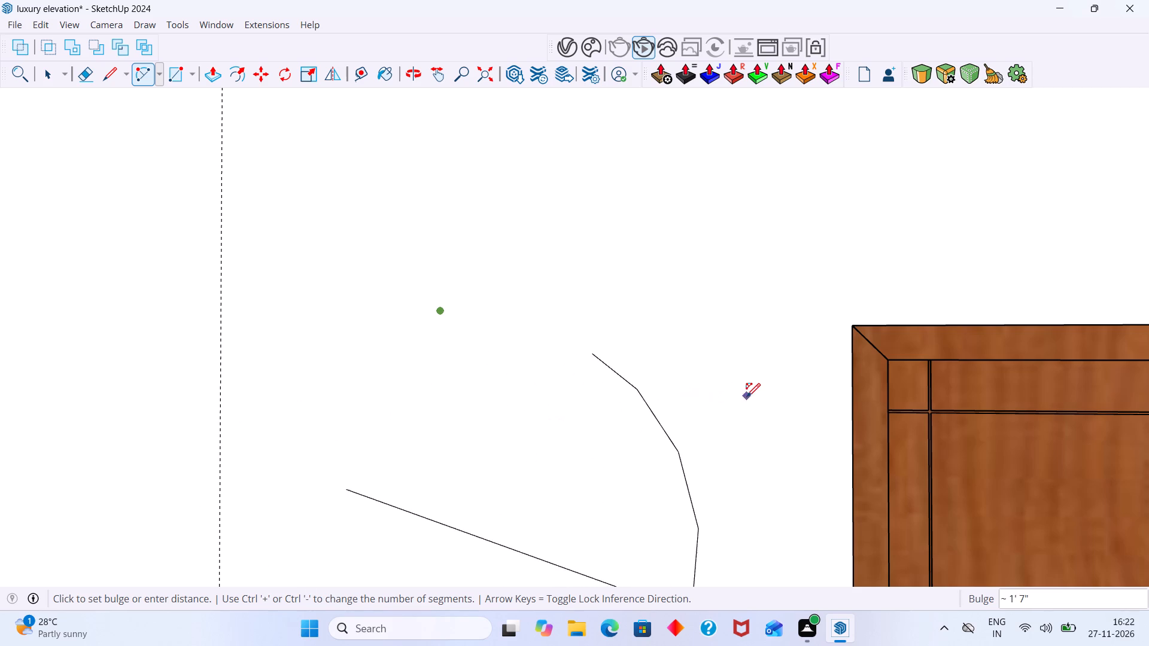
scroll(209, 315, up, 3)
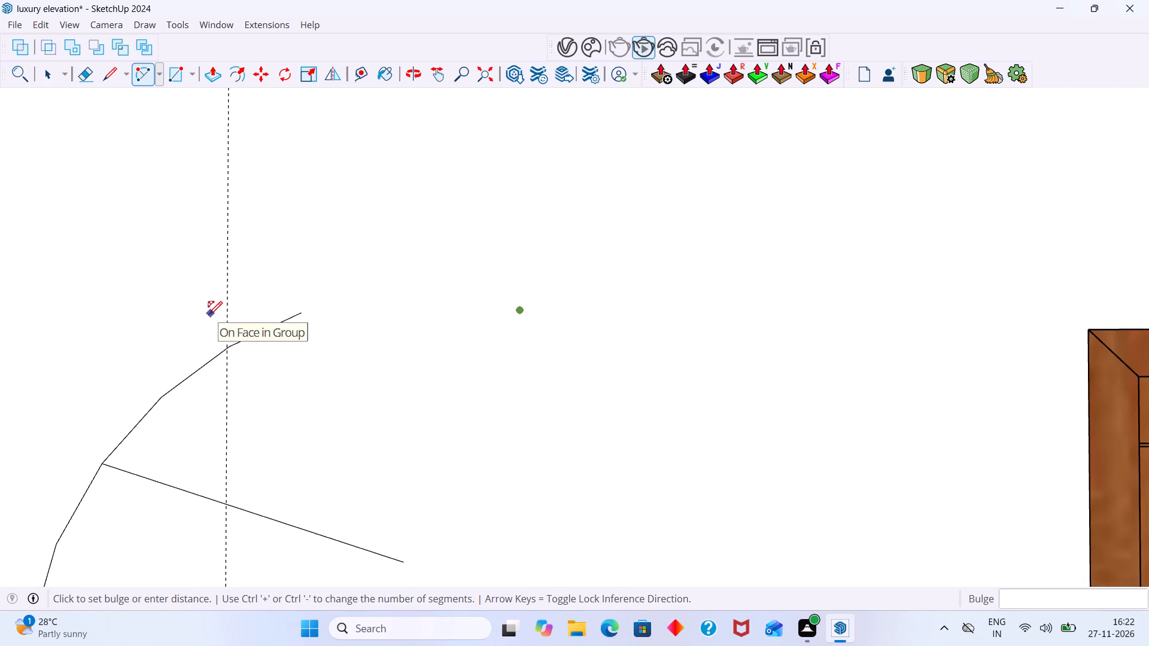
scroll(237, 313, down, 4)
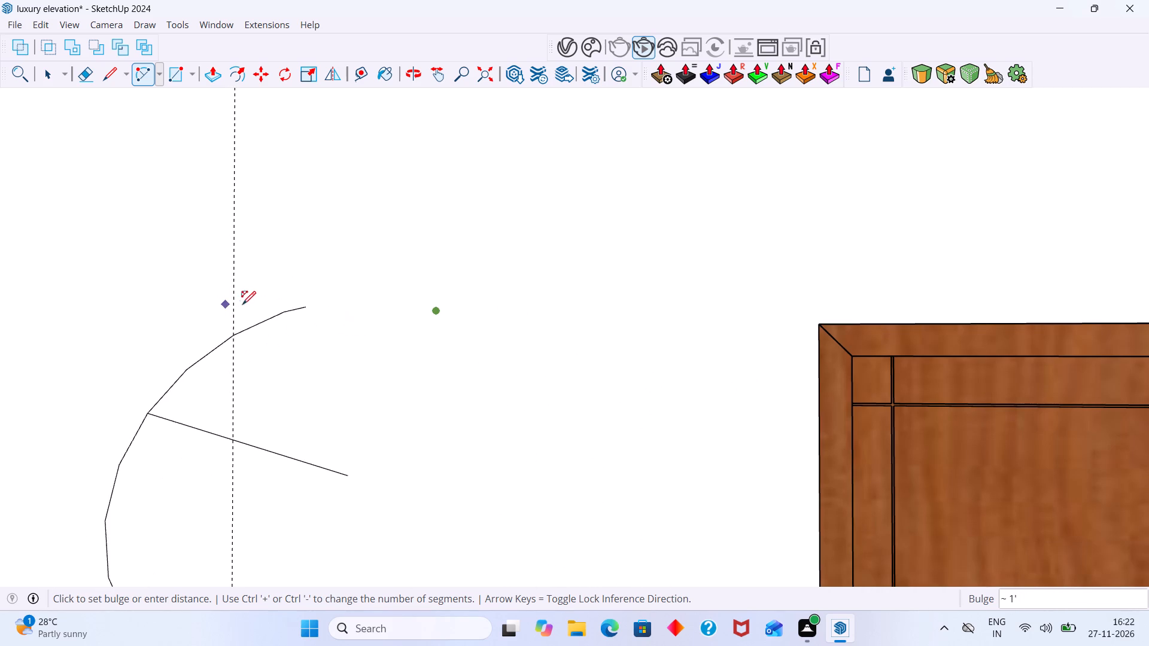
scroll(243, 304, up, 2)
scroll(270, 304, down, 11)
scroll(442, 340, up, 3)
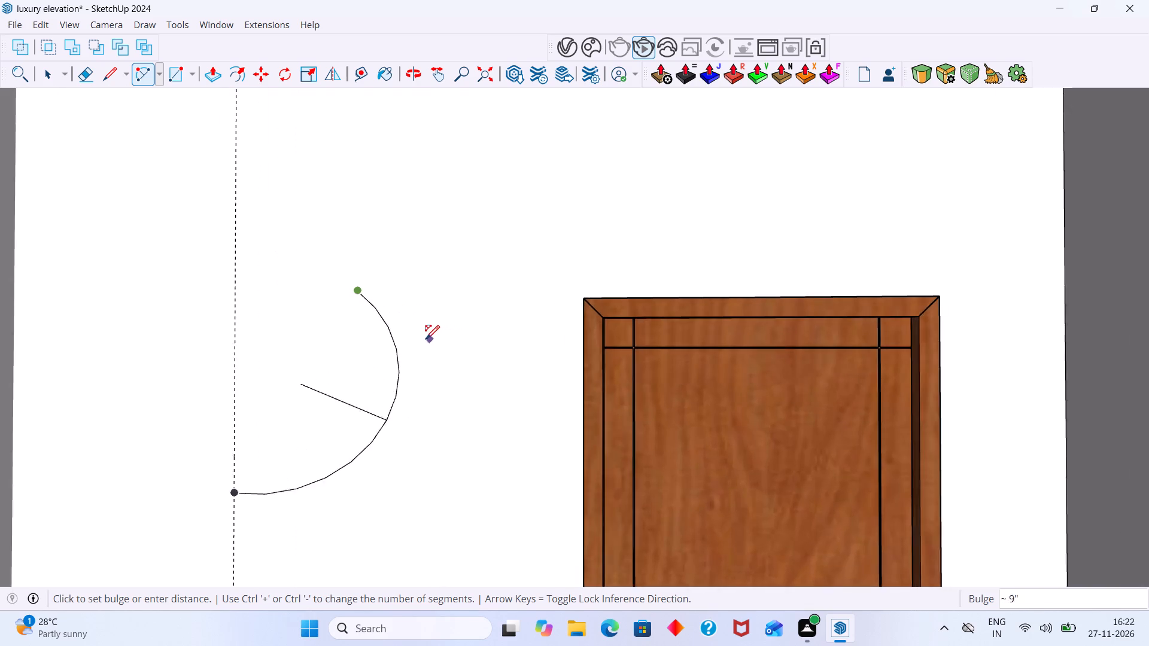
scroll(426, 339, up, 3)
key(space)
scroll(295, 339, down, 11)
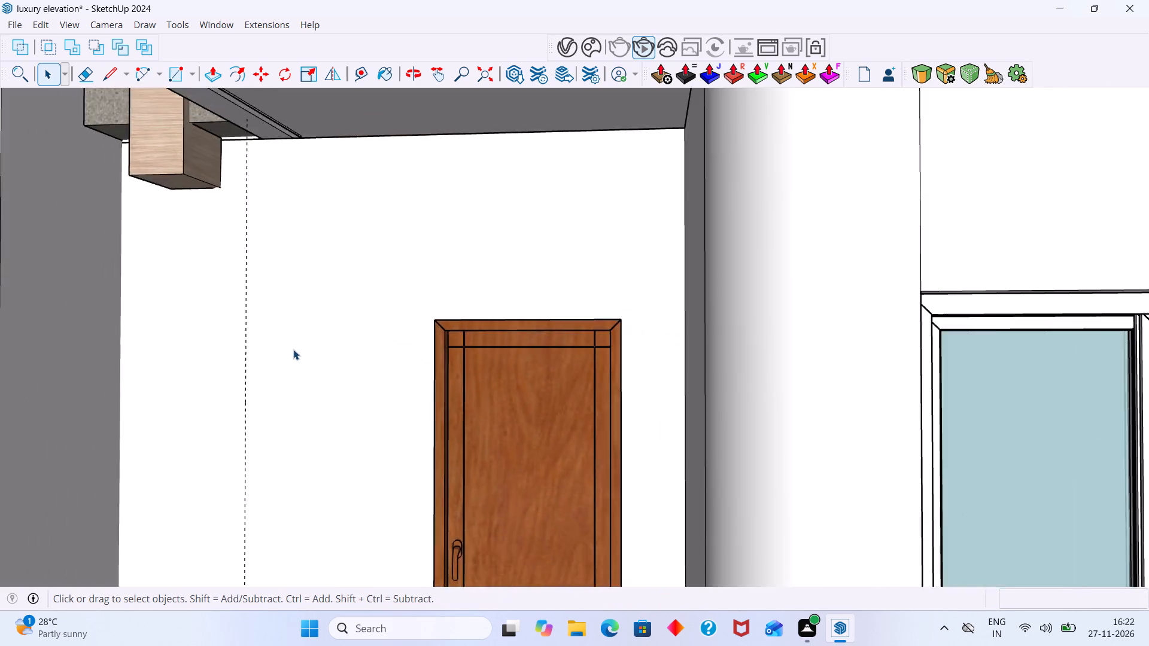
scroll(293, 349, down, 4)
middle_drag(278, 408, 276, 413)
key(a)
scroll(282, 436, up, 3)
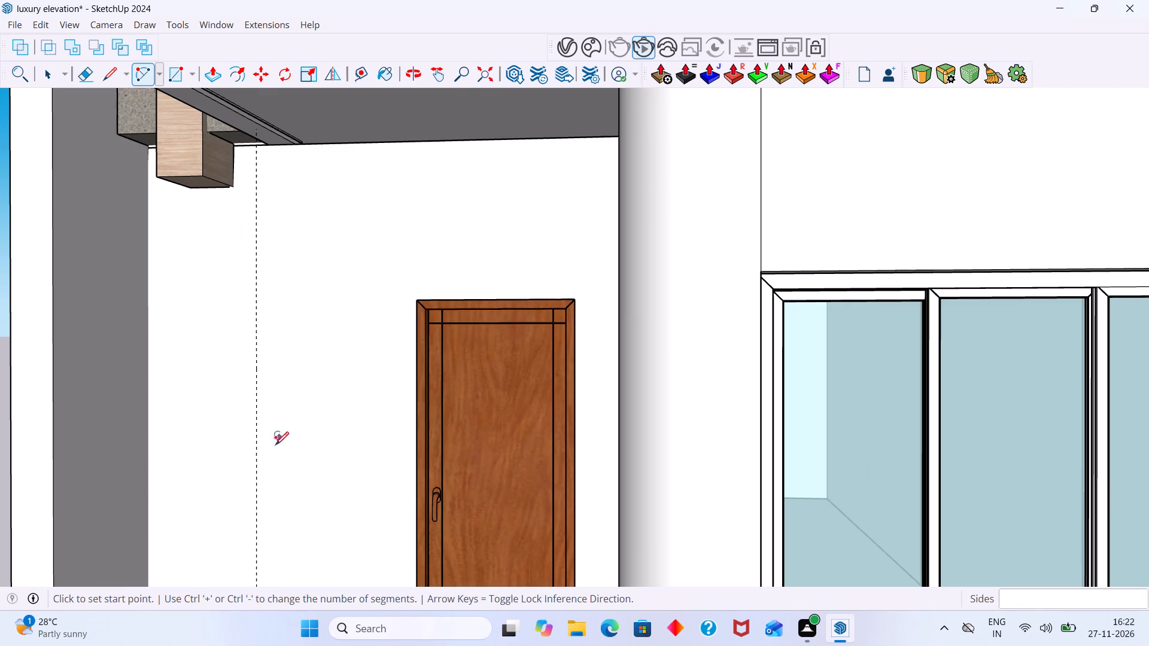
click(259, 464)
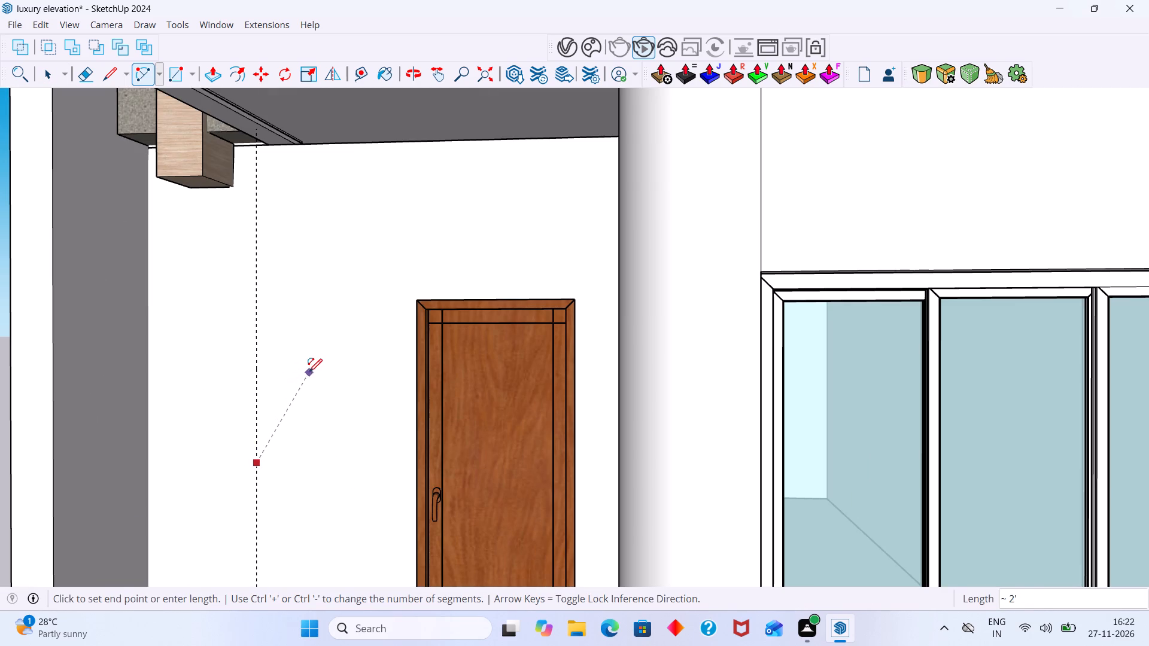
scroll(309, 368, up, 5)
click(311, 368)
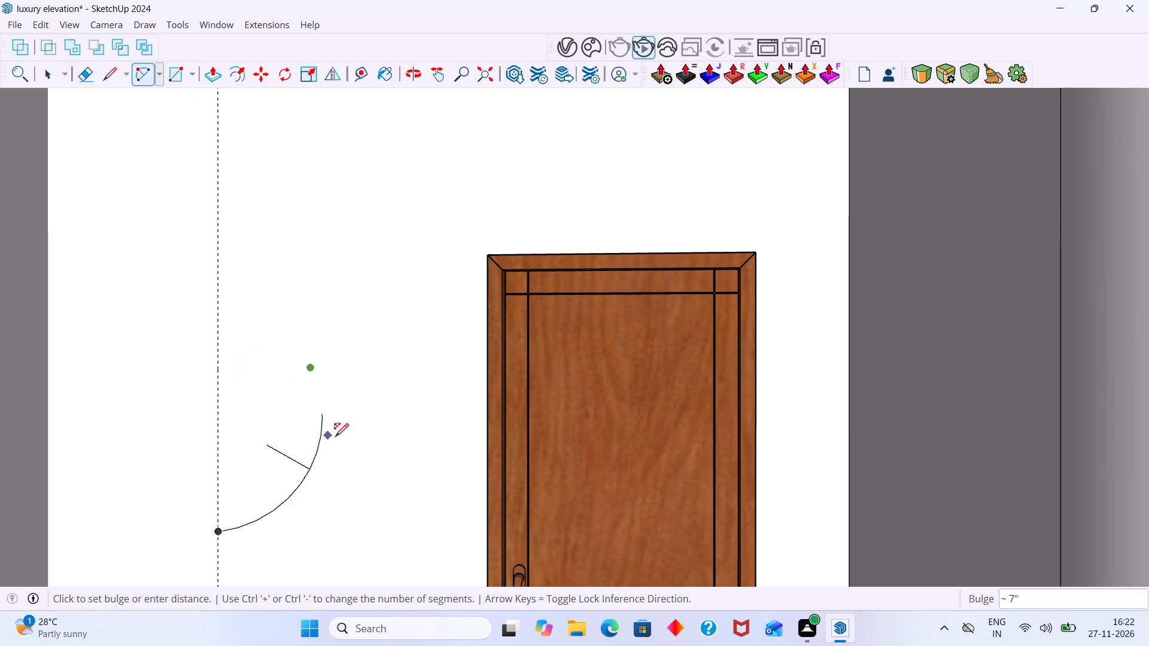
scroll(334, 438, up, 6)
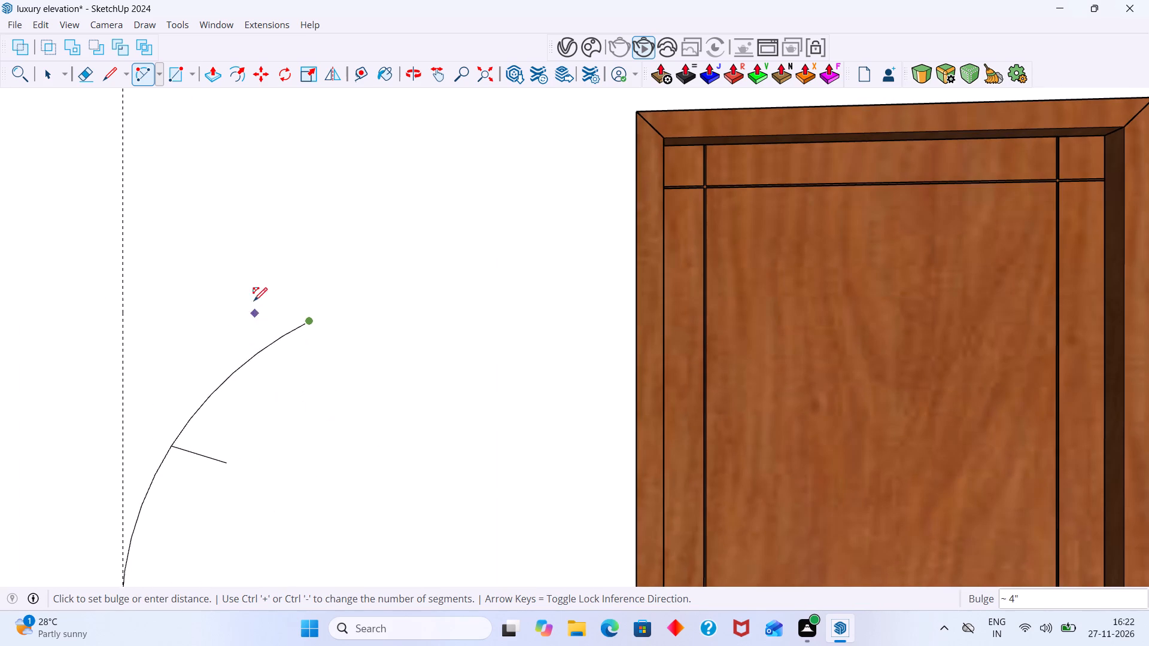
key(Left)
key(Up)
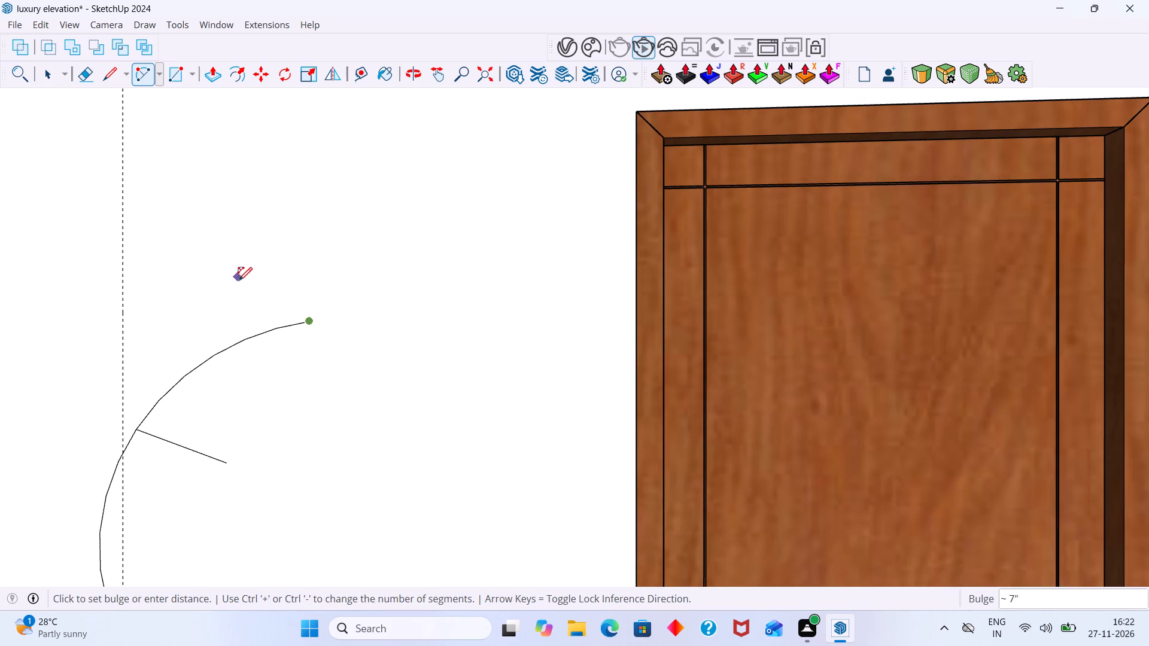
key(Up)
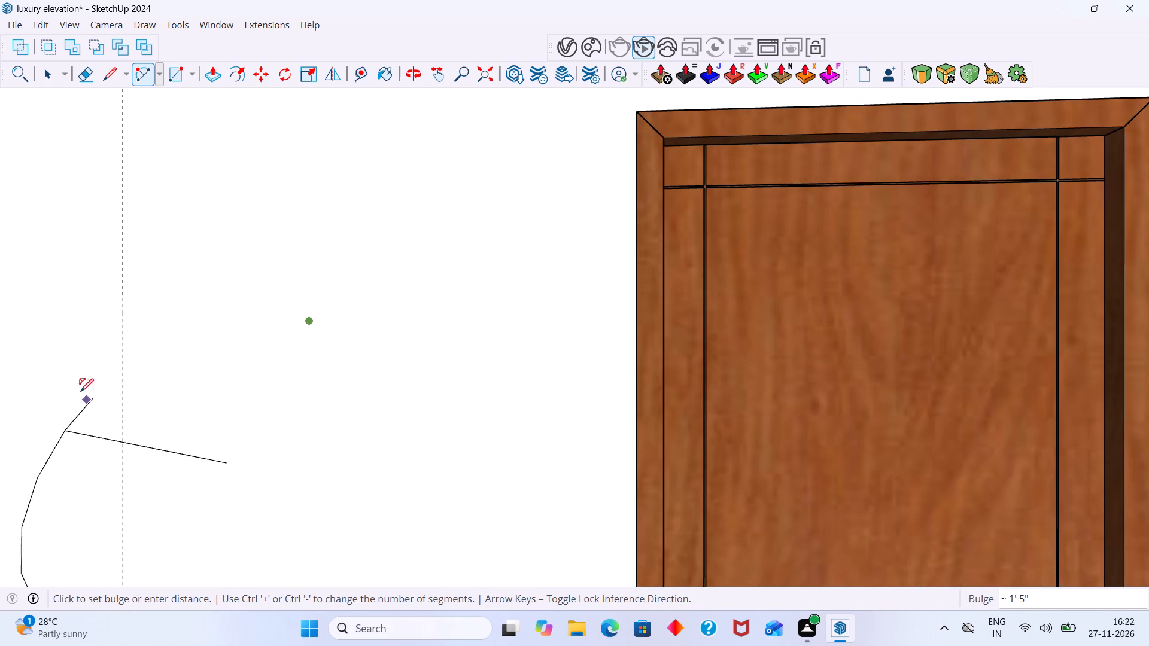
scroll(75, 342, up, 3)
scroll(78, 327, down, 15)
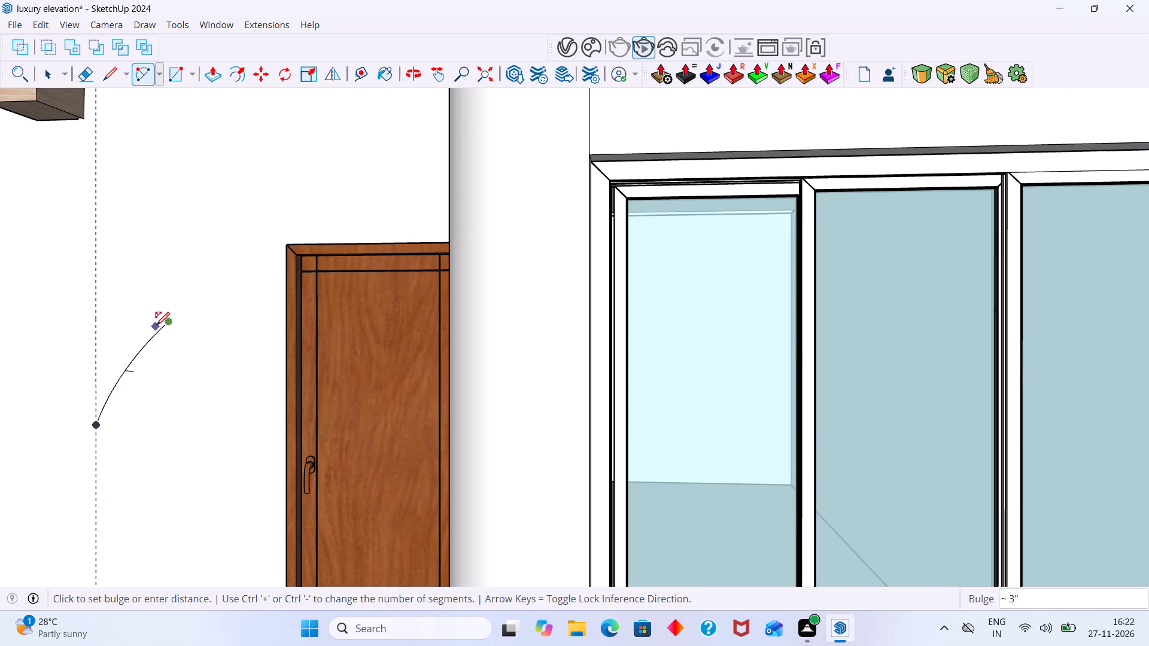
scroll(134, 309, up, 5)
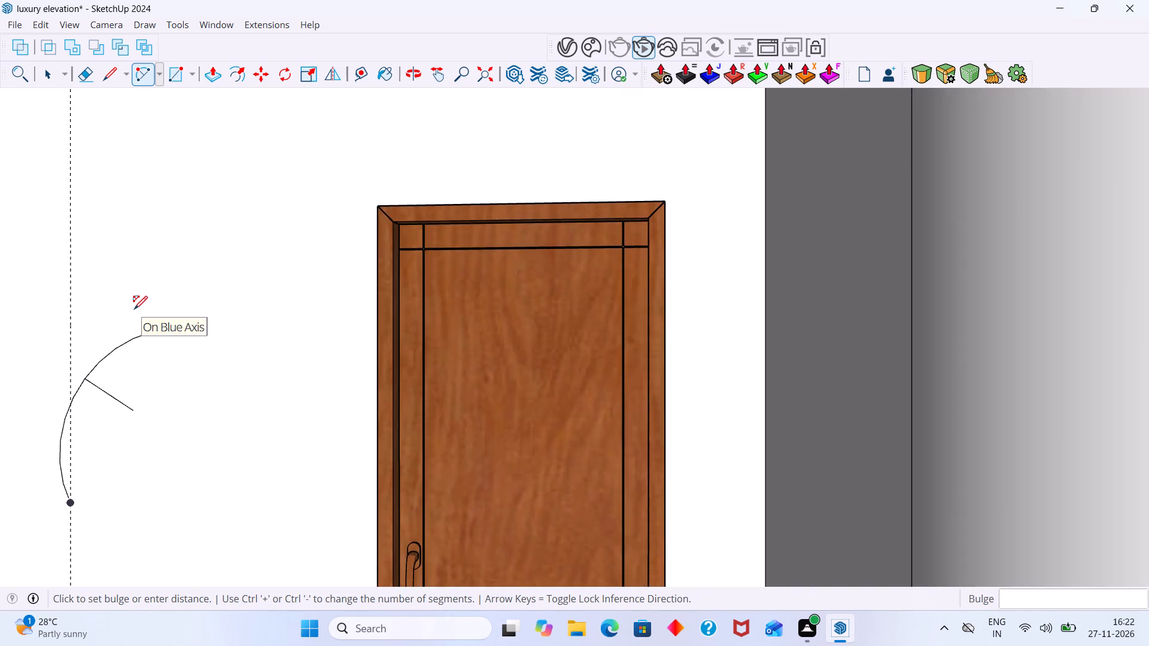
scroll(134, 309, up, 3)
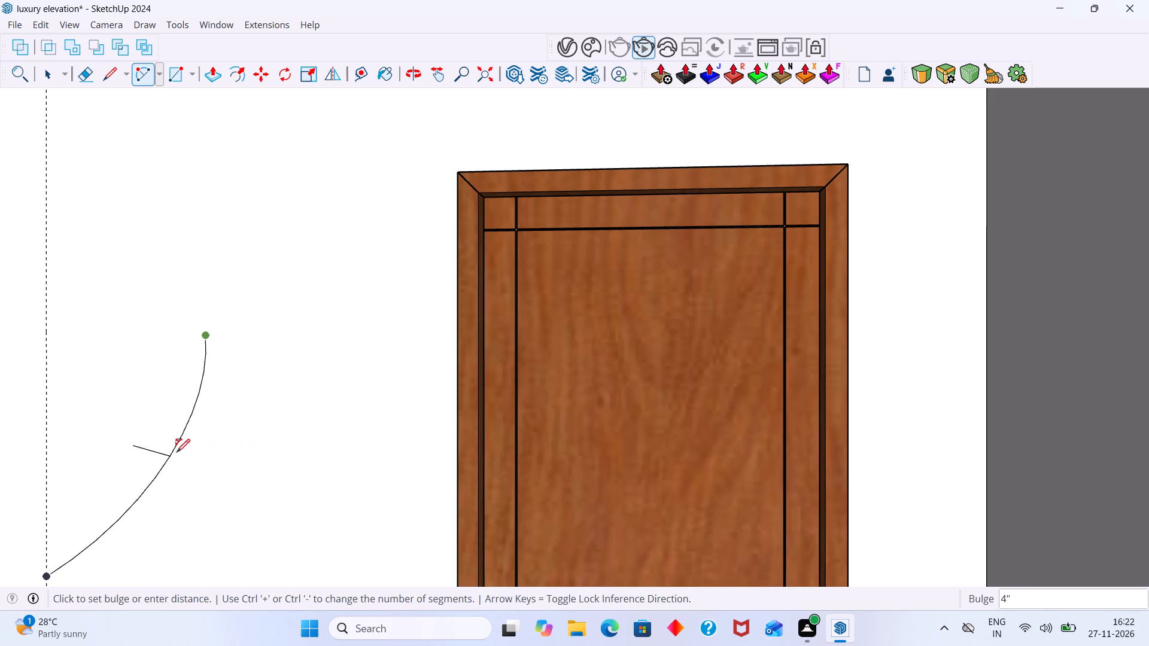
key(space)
Open the ground-floor entrance wall group for editing at the face between the vertical guide and the door.
scroll(169, 449, down, 13)
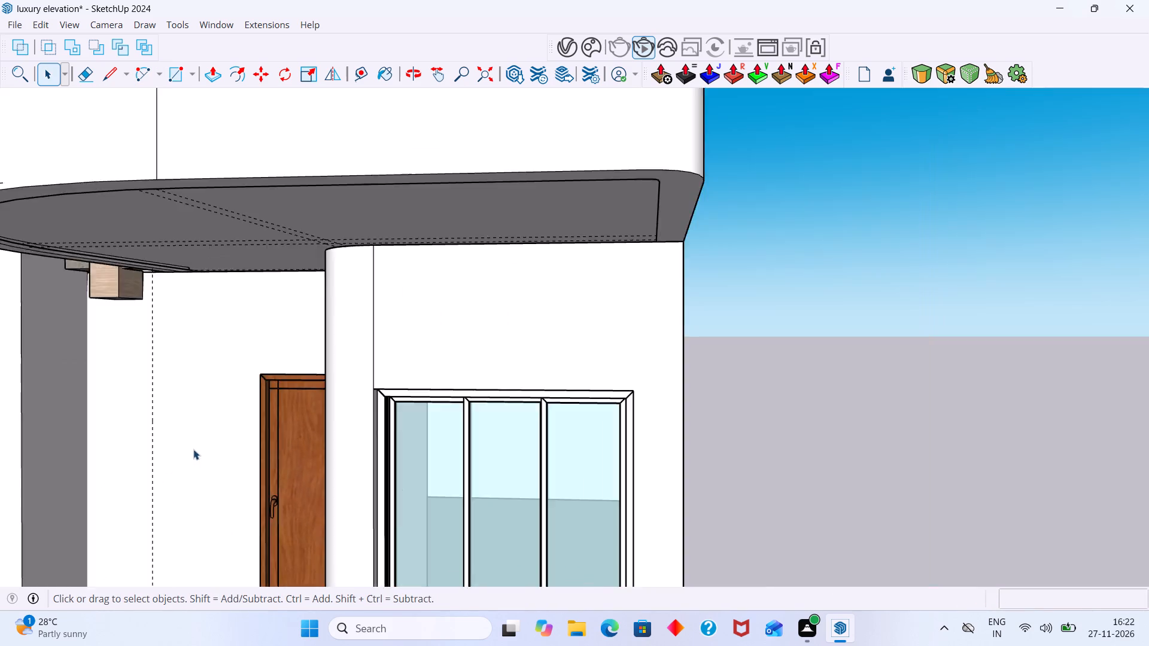
scroll(193, 449, down, 20)
middle_drag(238, 443, 240, 443)
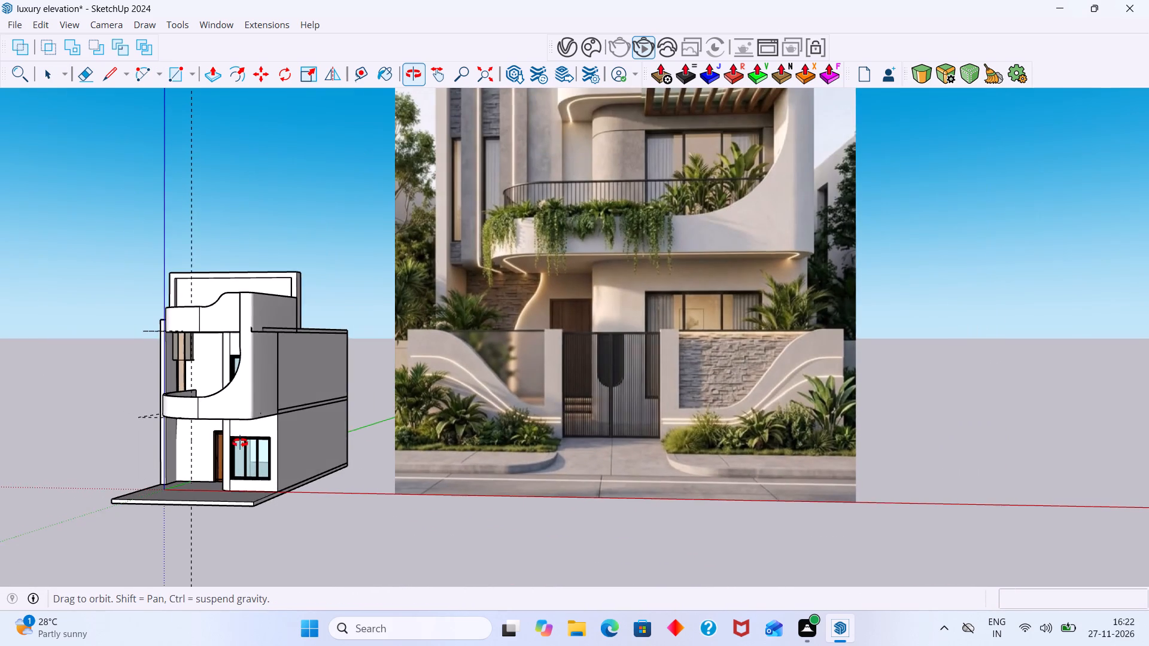
middle_drag(240, 443, 243, 428)
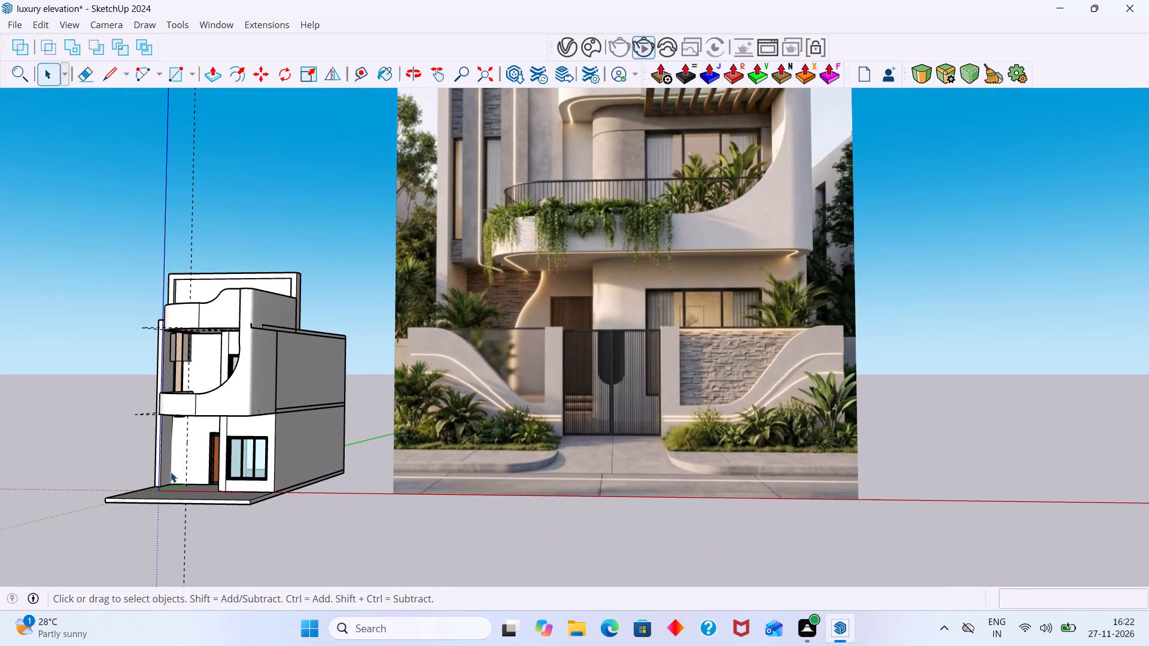
middle_drag(221, 471, 234, 437)
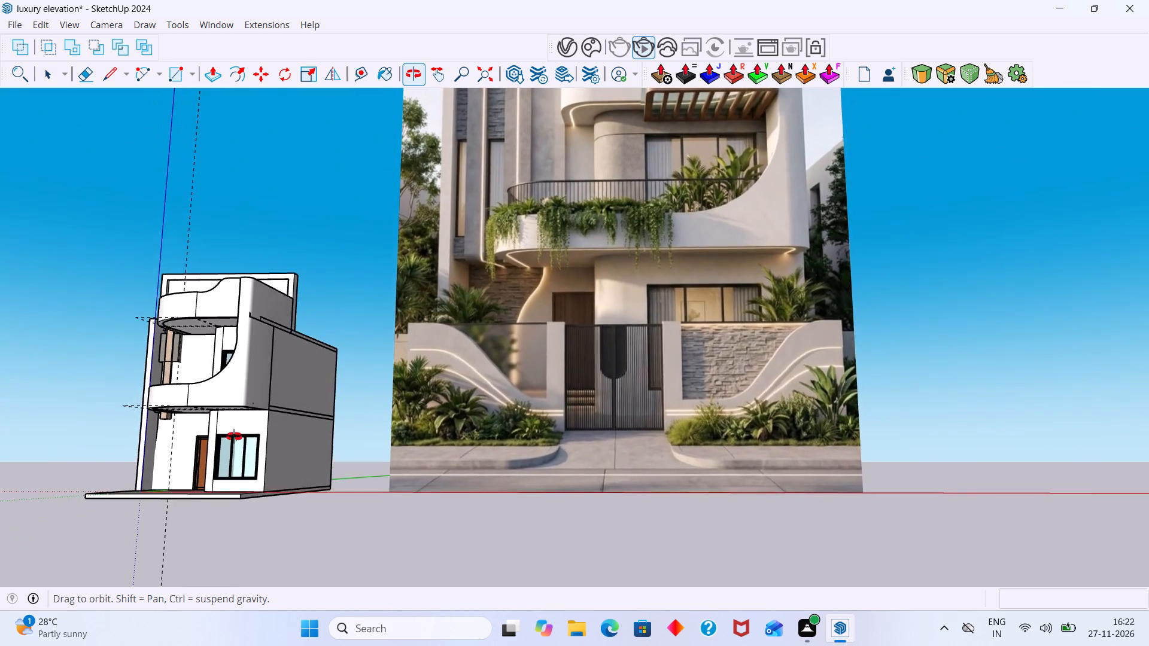
middle_drag(234, 437, 229, 432)
scroll(193, 437, up, 15)
middle_drag(220, 423, 226, 423)
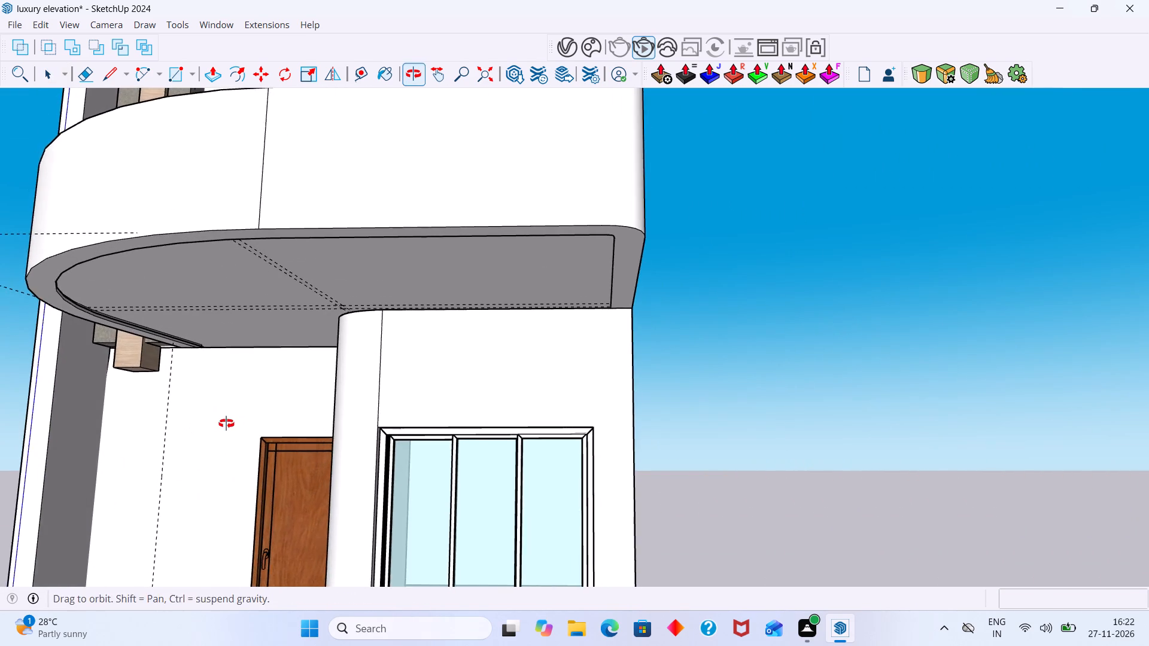
middle_drag(226, 423, 228, 424)
scroll(187, 434, up, 4)
double_click(186, 434)
double_click(185, 452)
Draw a 10' vertical line down the entrance wall along the guide, from the wall's top edge to the floor.
middle_drag(201, 468, 224, 471)
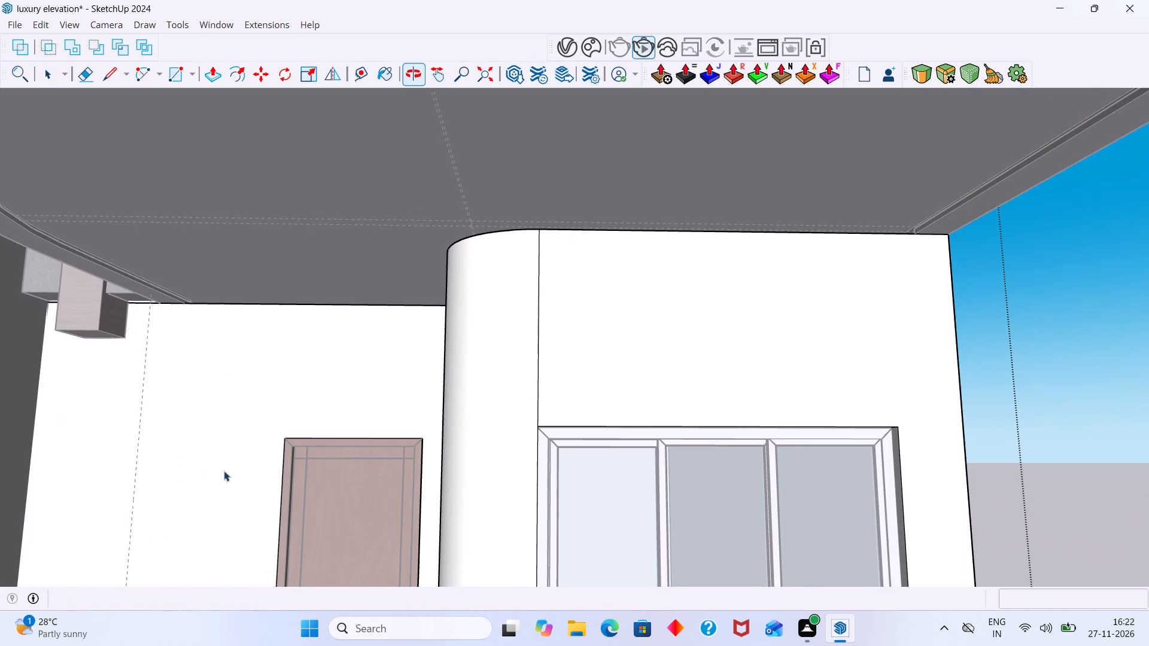
key(l)
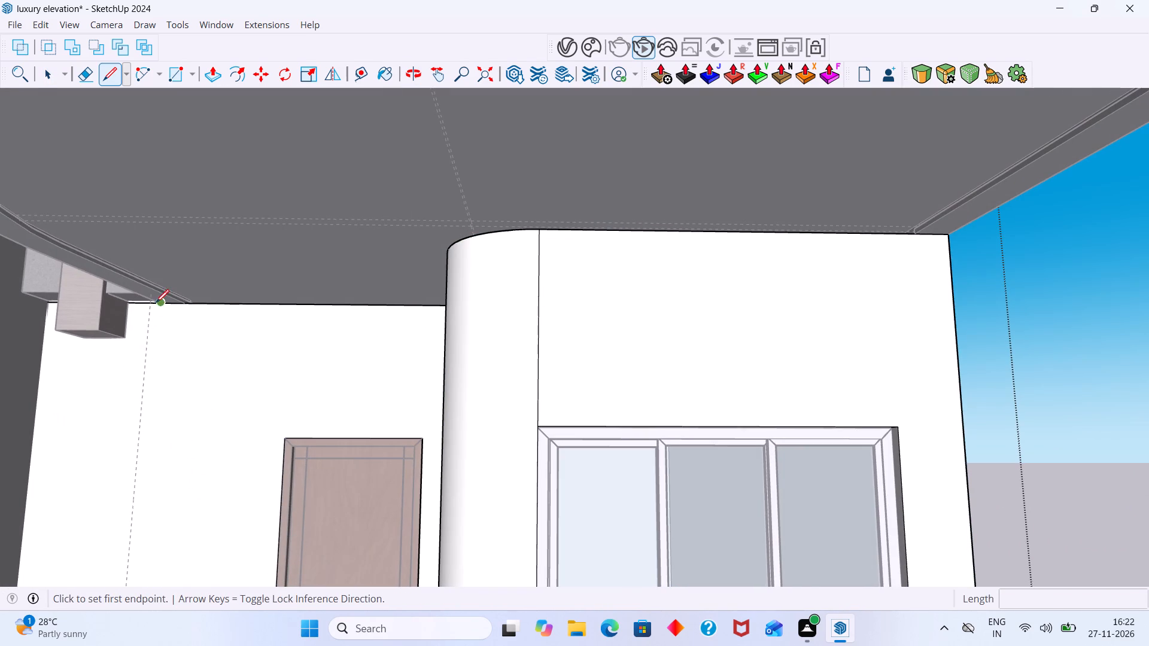
scroll(147, 310, up, 4)
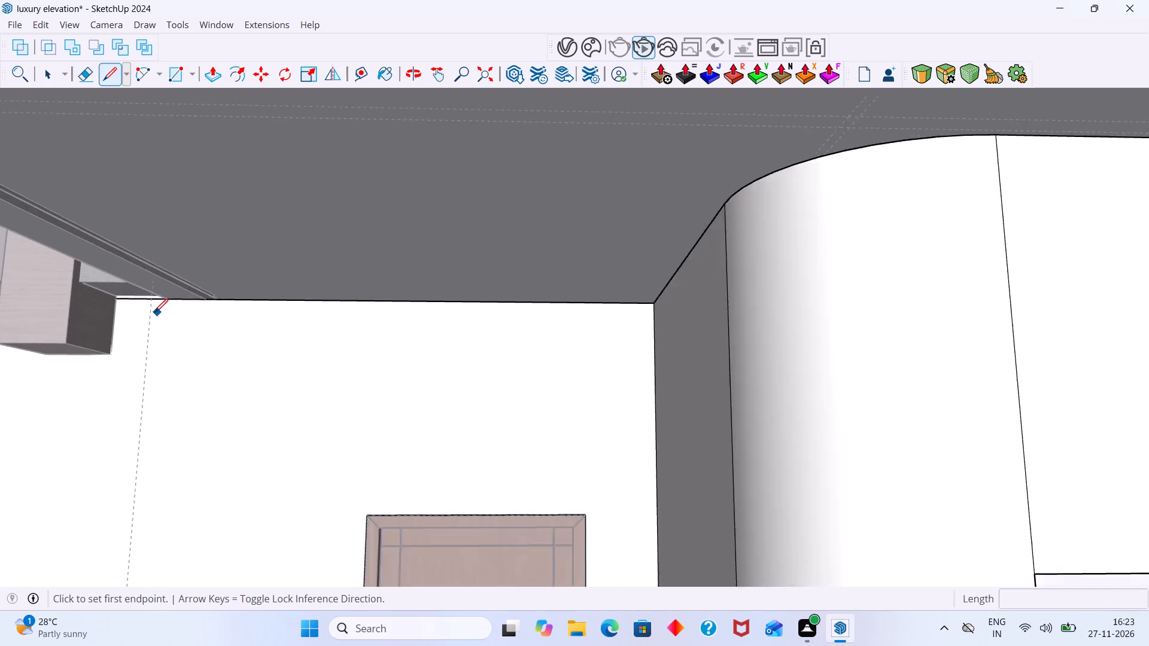
scroll(154, 312, up, 7)
click(149, 290)
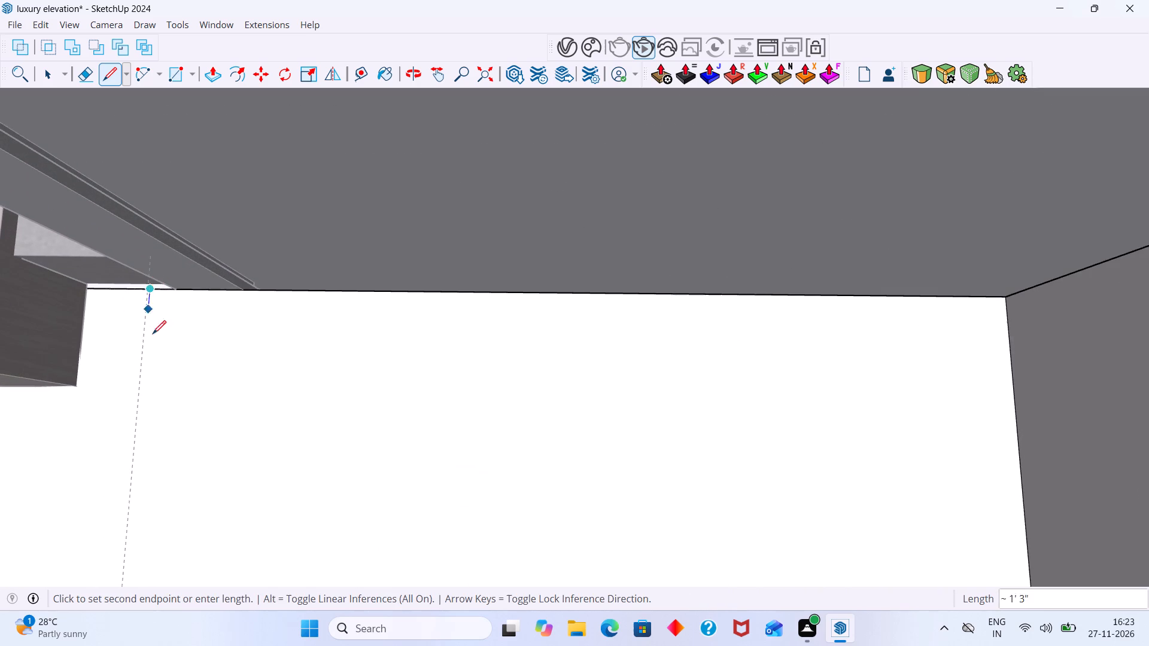
scroll(165, 441, down, 7)
shift+middle_drag(180, 464, 174, 294)
scroll(142, 366, down, 6)
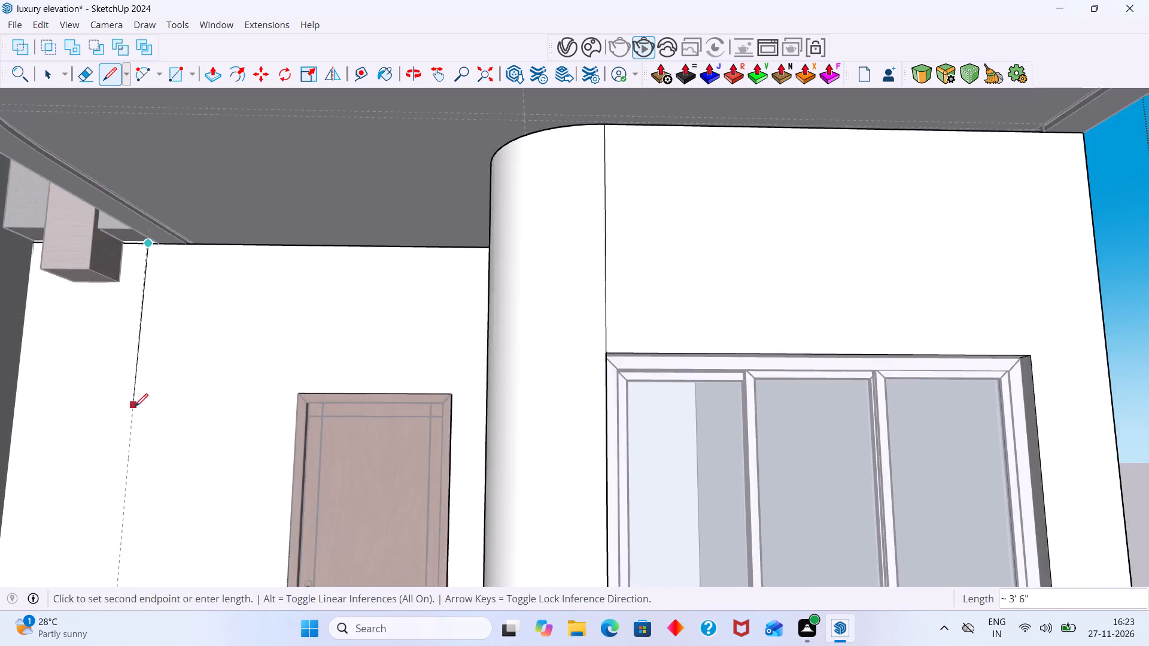
scroll(135, 407, down, 2)
shift+middle_drag(162, 438, 211, 279)
click(165, 505)
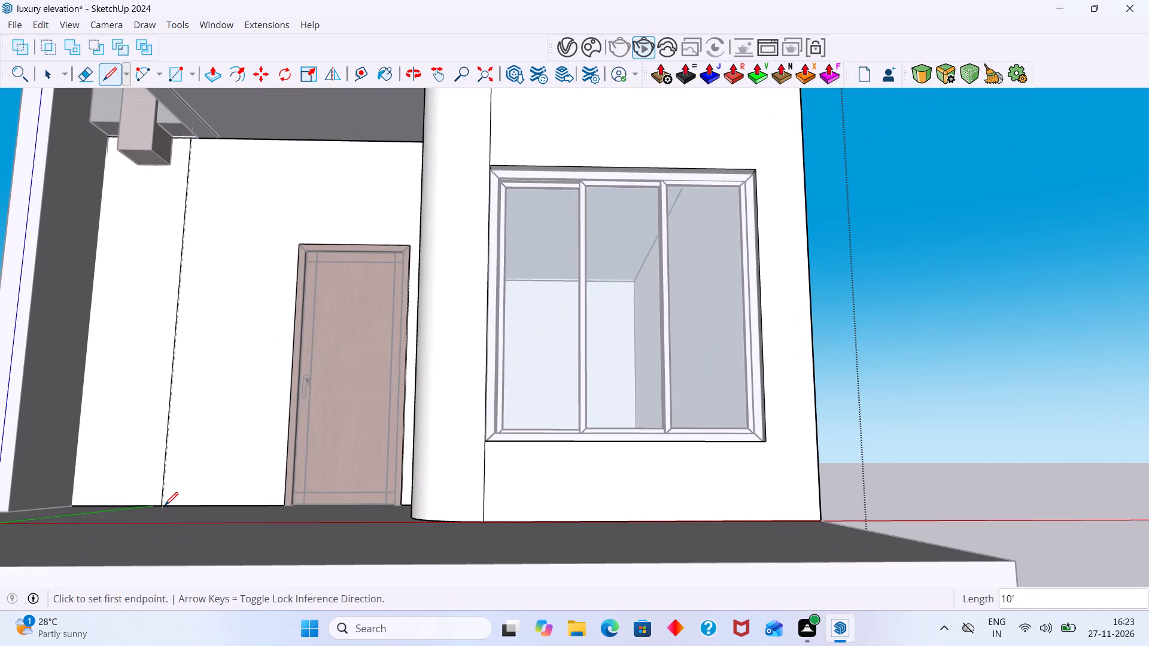
key(space)
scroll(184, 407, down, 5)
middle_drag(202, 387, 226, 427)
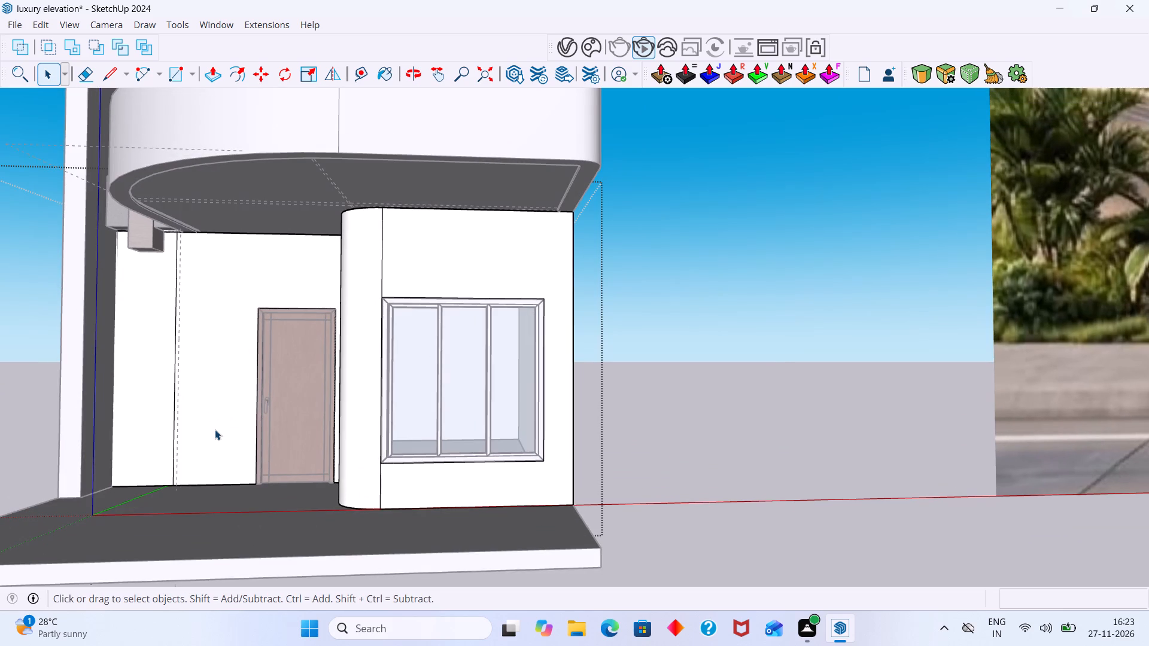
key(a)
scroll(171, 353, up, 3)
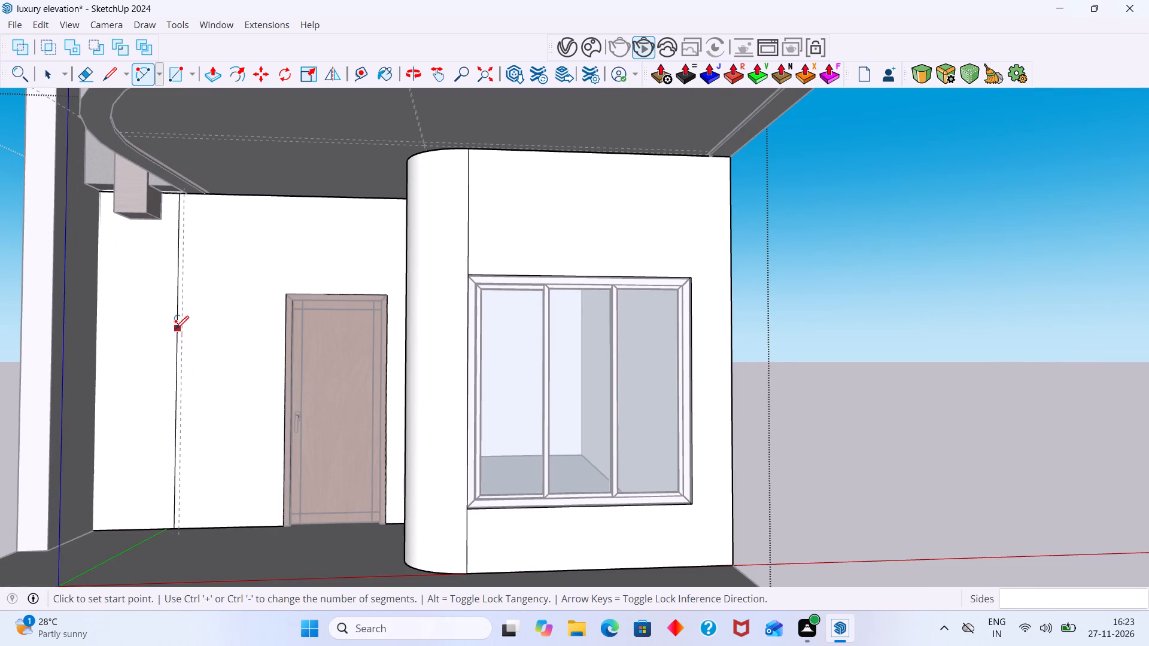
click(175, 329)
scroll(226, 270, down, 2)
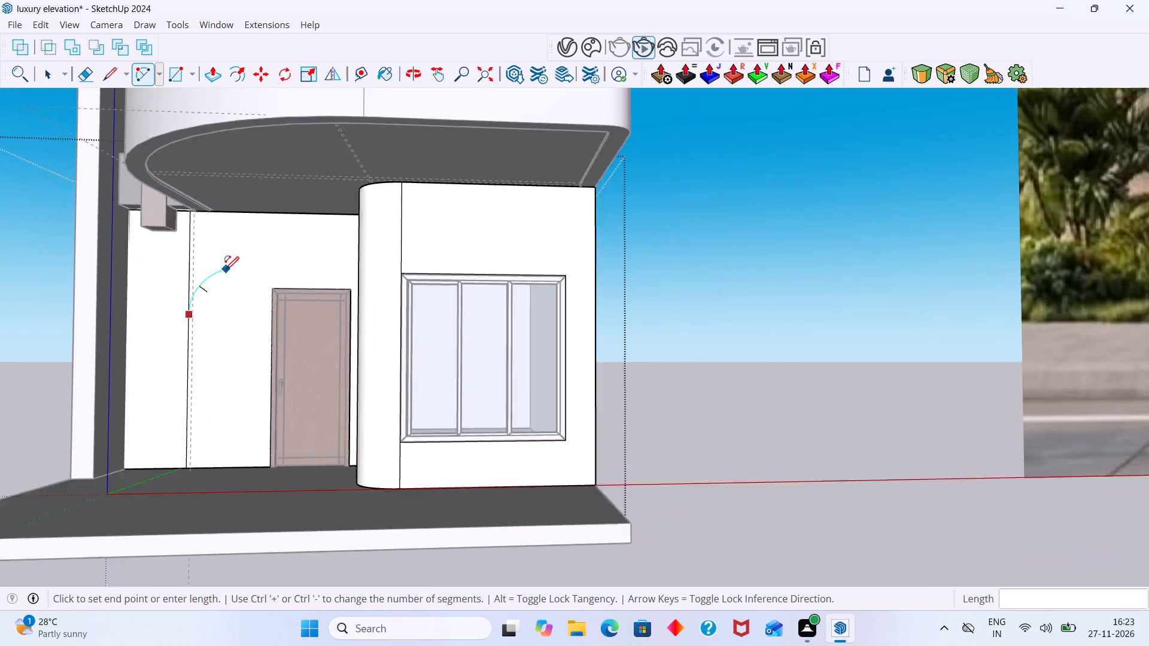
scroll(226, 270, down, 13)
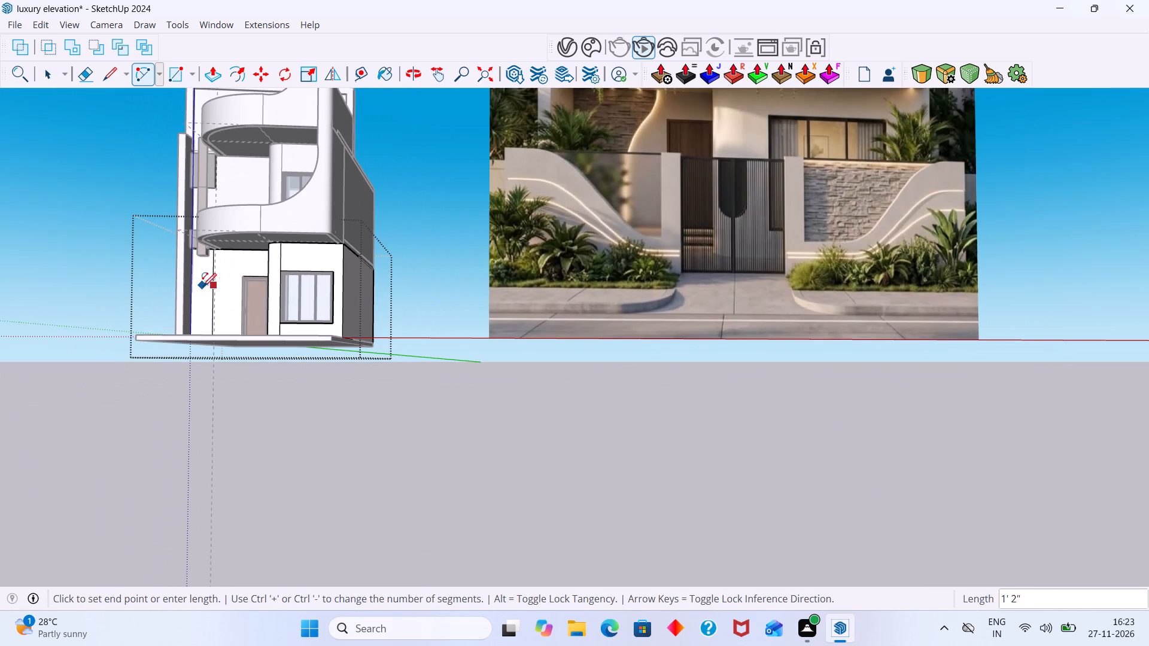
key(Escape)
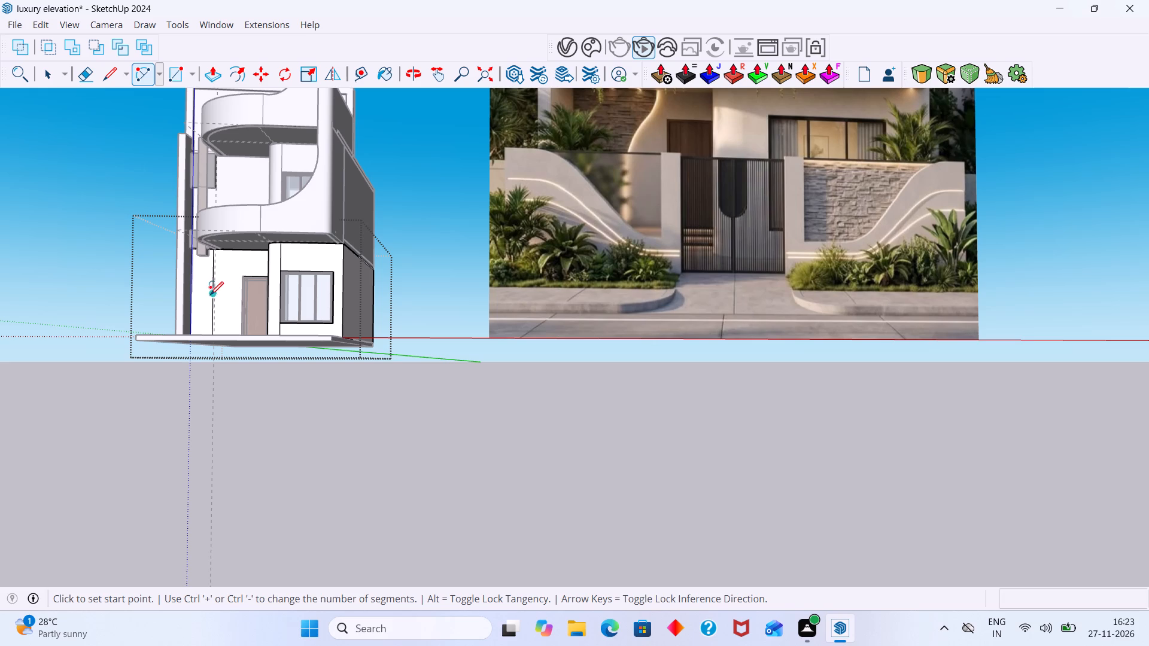
Draw an S-curve of two tangent arcs, about 2' 5" and 3' 3" long, from the vertical line to the wall's top edge.
click(211, 294)
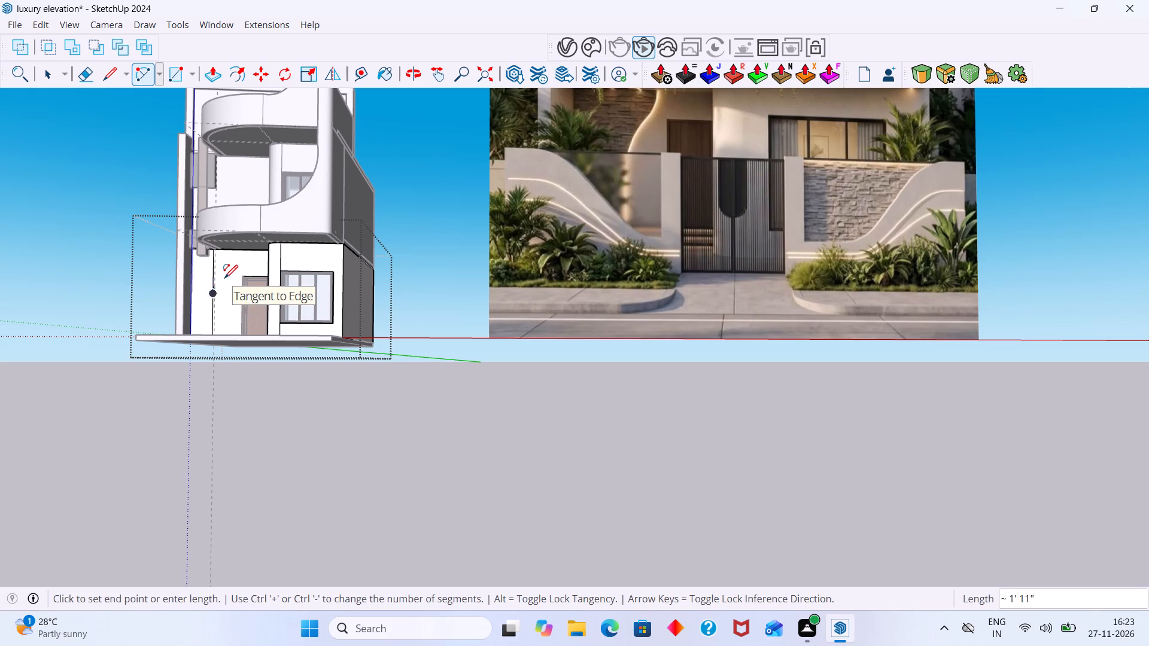
scroll(224, 278, up, 6)
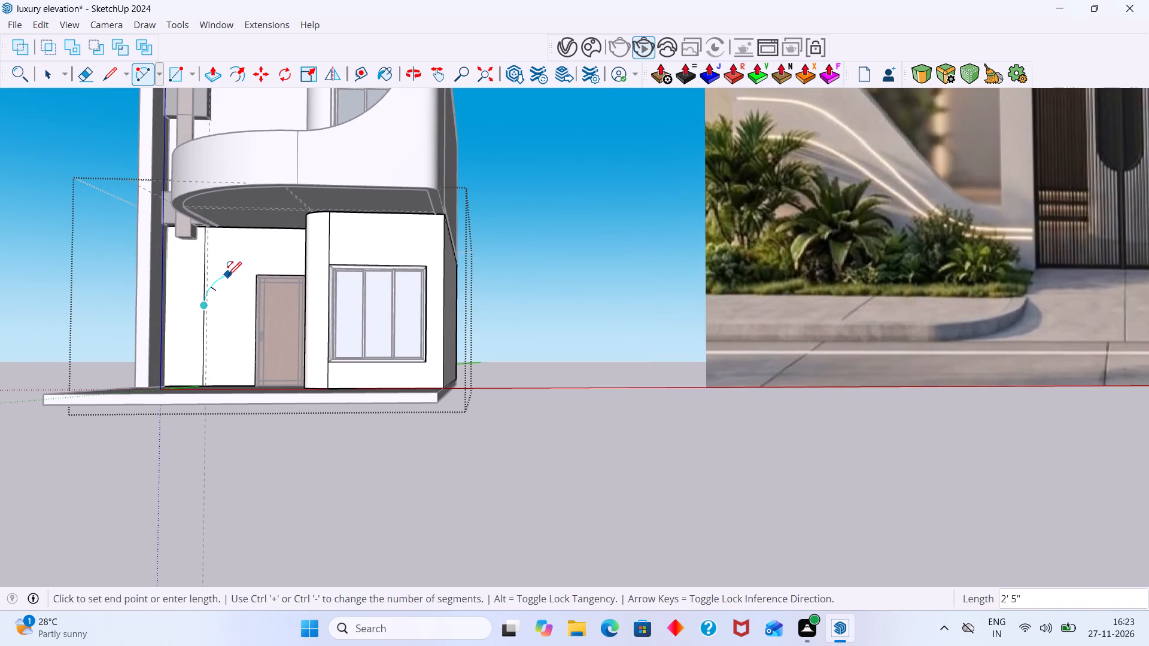
click(228, 275)
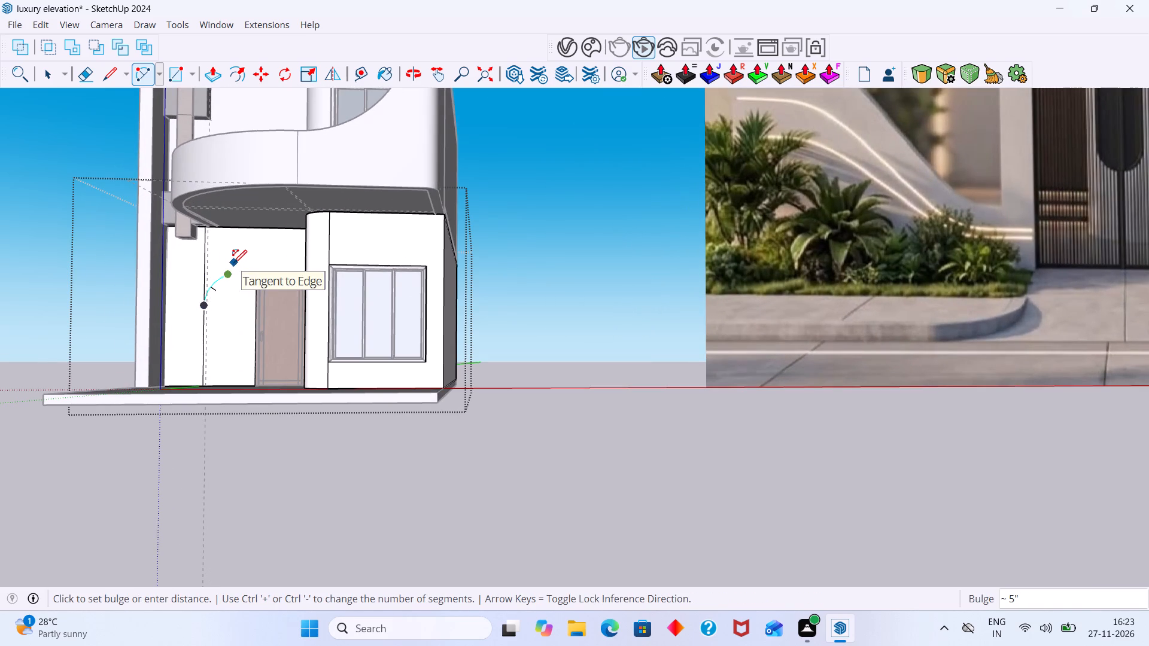
click(233, 263)
click(227, 275)
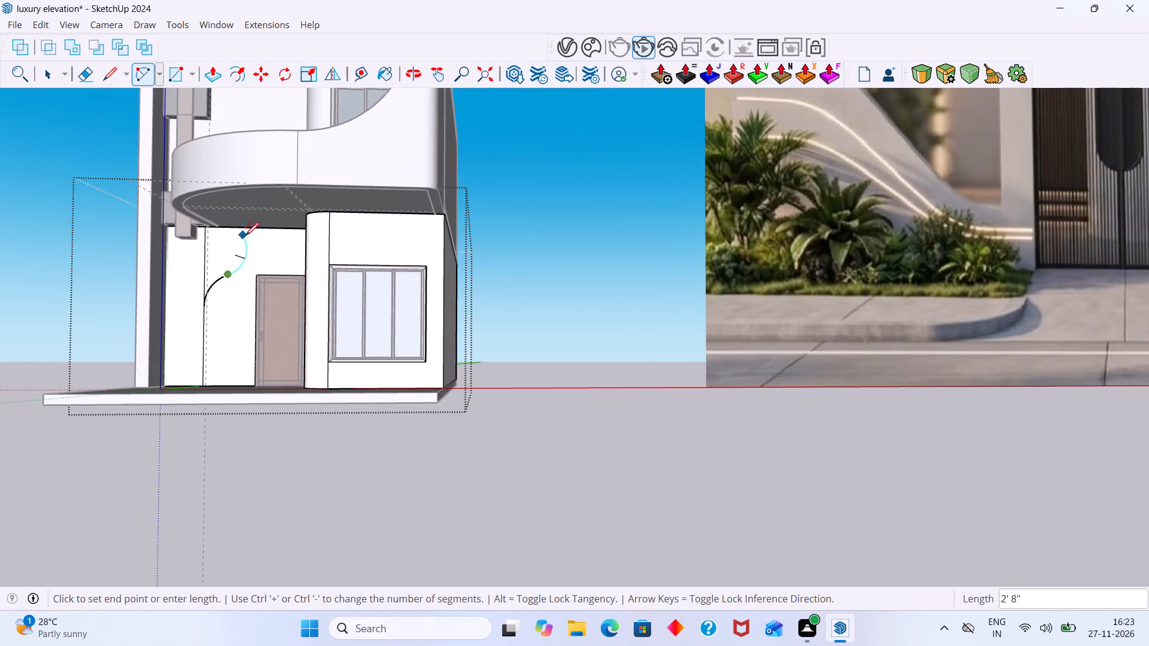
scroll(253, 233, up, 4)
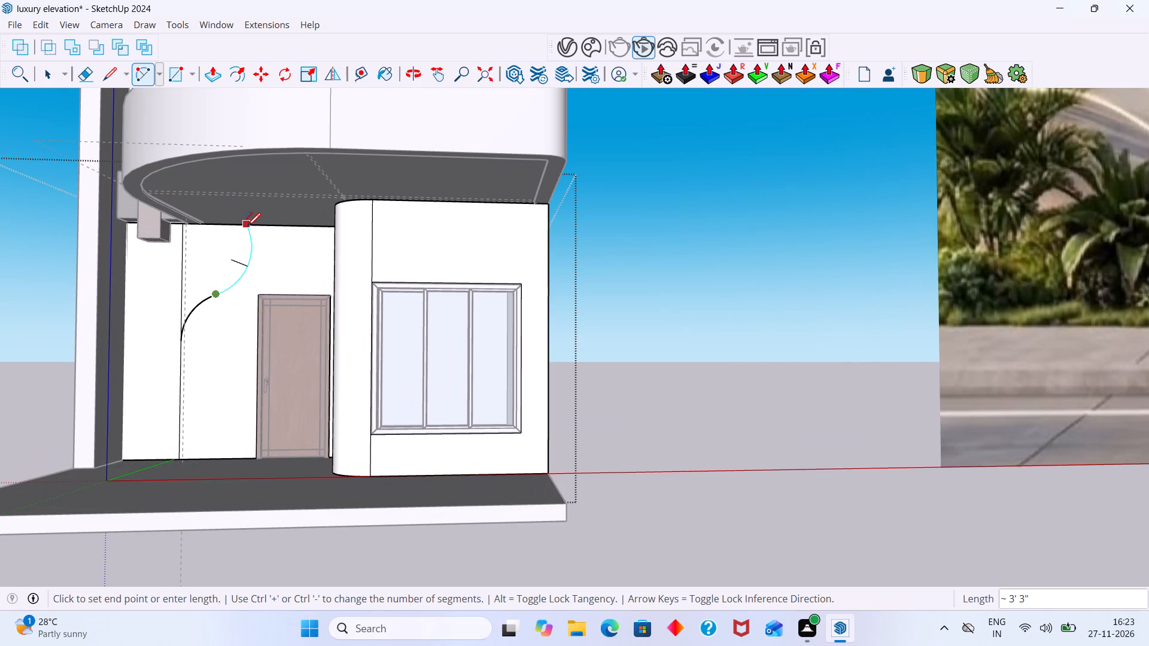
double_click(247, 226)
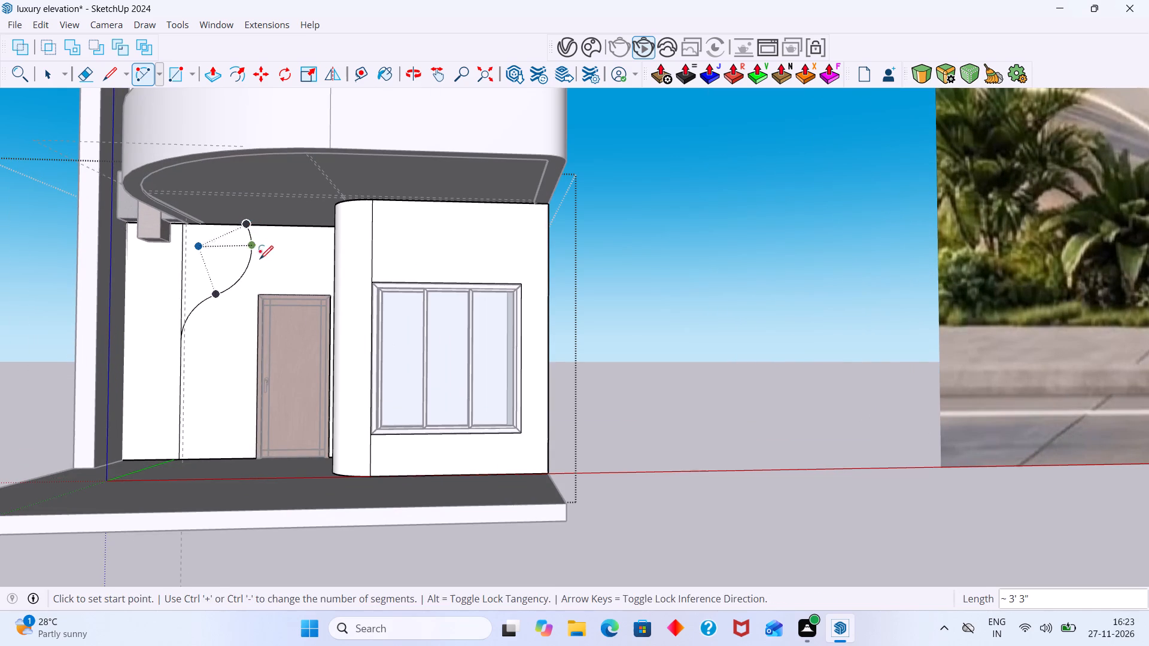
key(space)
Erase the part of the vertical line above the start of the S-curve, merging the two wall faces beside it.
scroll(279, 306, down, 14)
scroll(327, 315, up, 3)
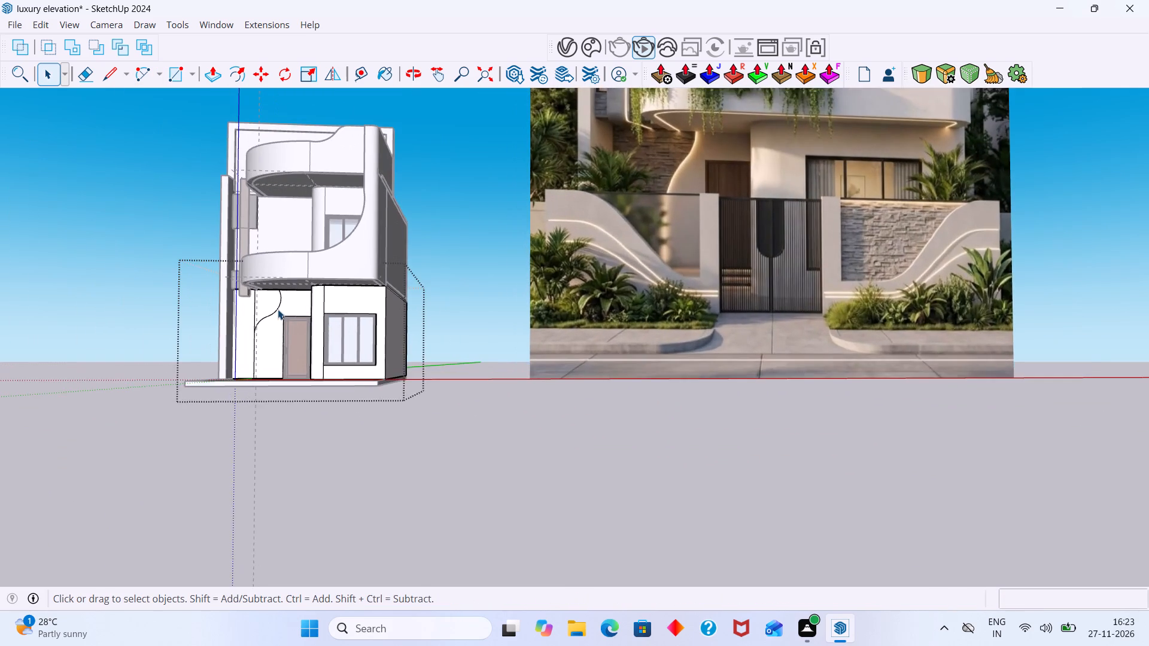
scroll(278, 309, up, 11)
middle_drag(254, 362, 265, 404)
scroll(262, 354, up, 4)
click(242, 316)
click(210, 351)
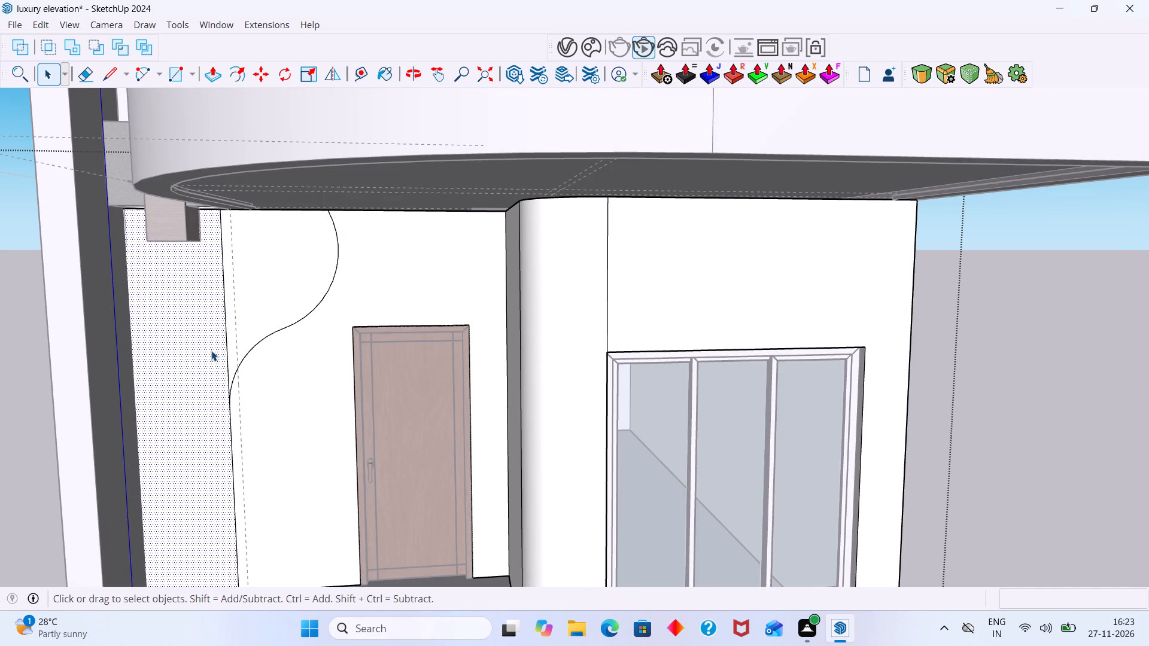
key(e)
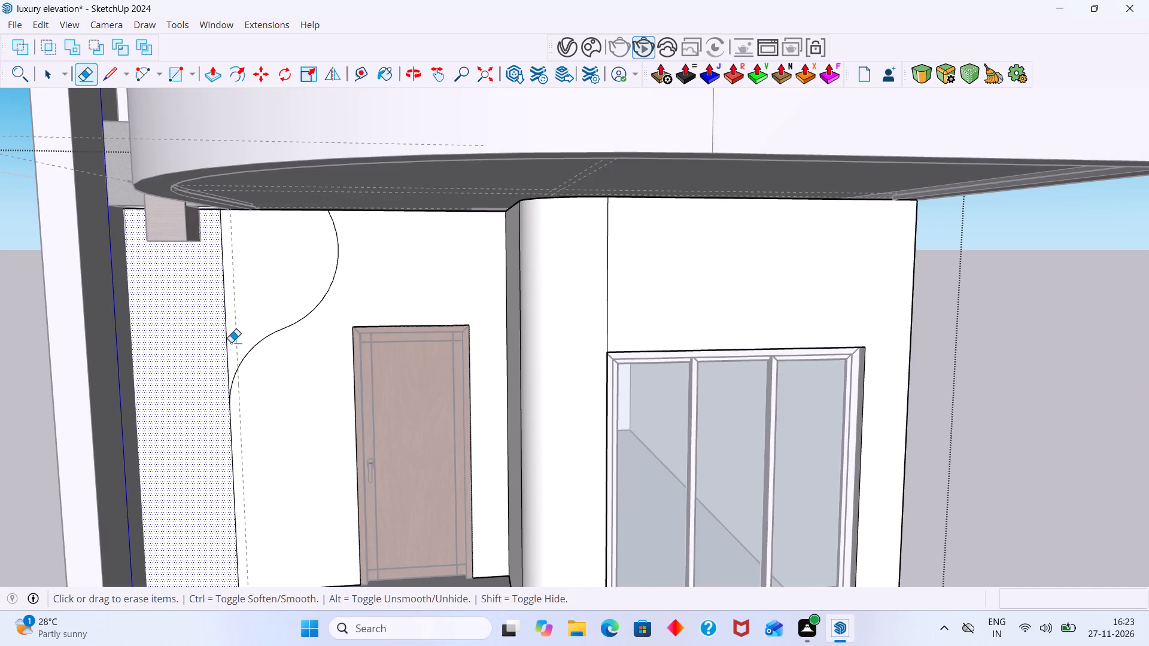
drag(231, 342, 221, 345)
key(space)
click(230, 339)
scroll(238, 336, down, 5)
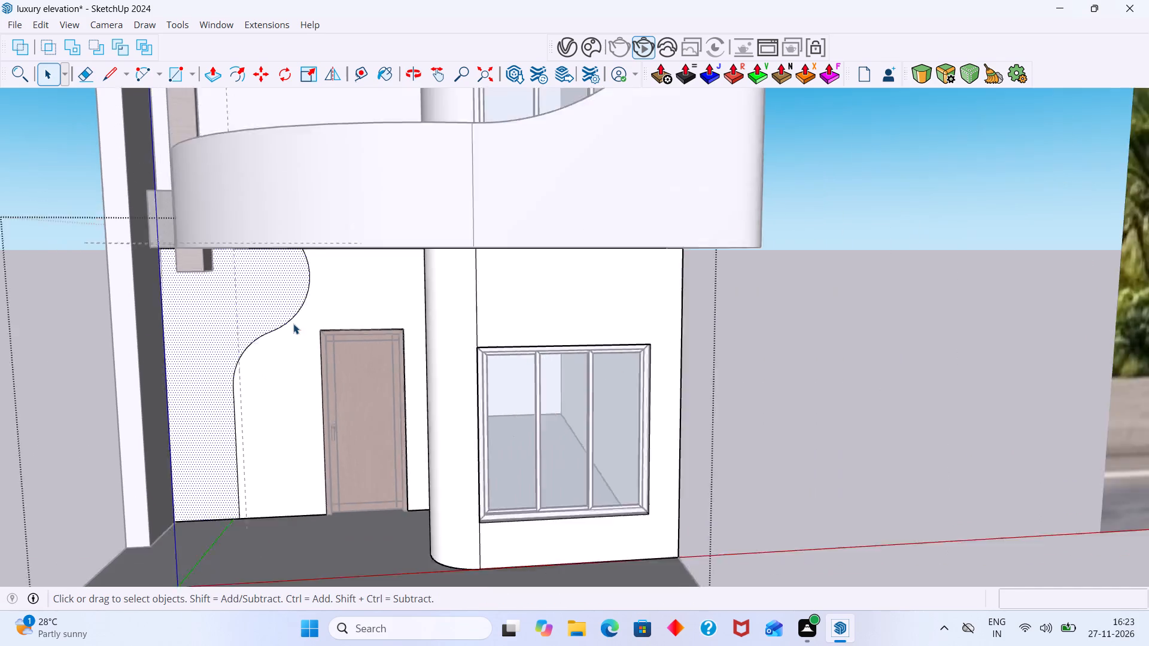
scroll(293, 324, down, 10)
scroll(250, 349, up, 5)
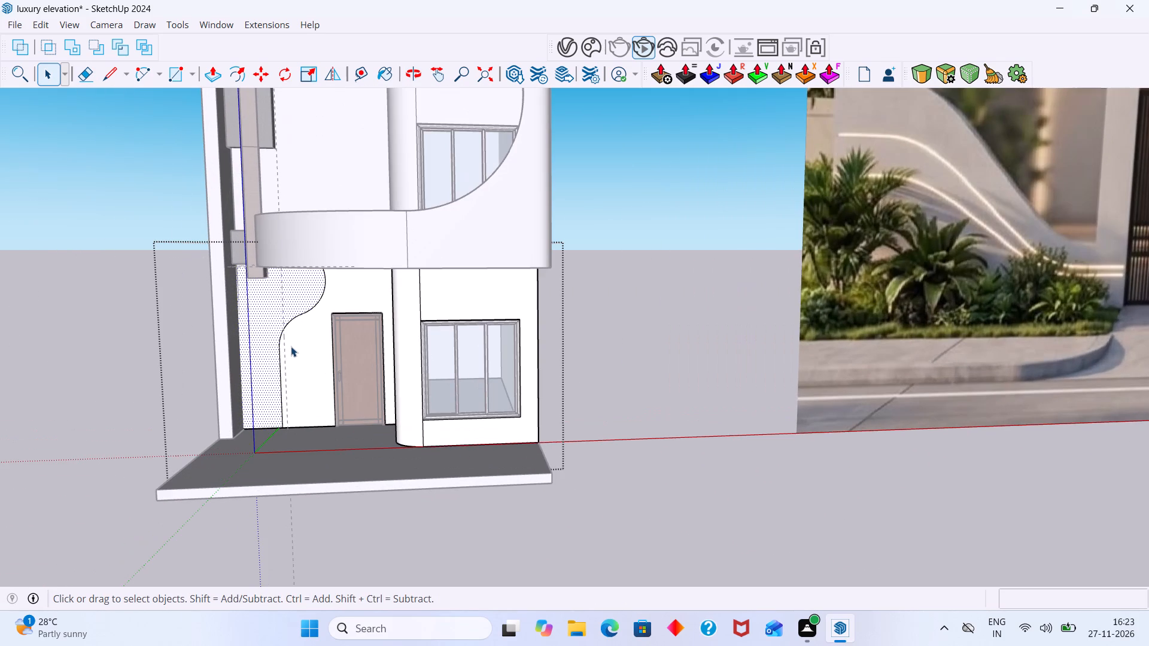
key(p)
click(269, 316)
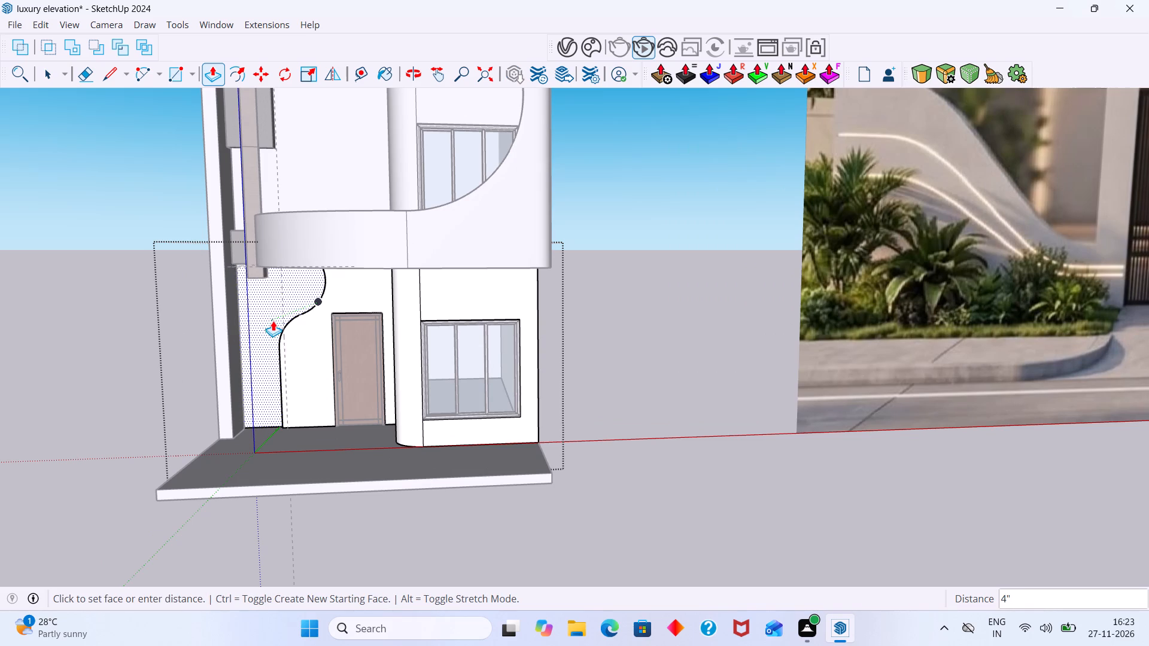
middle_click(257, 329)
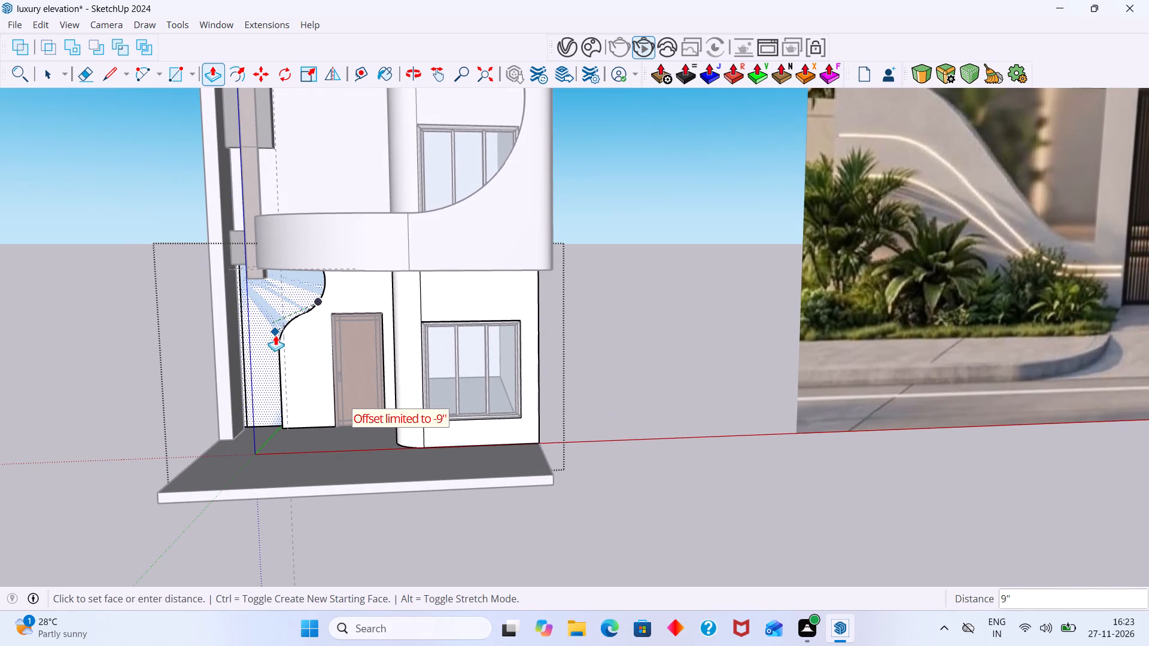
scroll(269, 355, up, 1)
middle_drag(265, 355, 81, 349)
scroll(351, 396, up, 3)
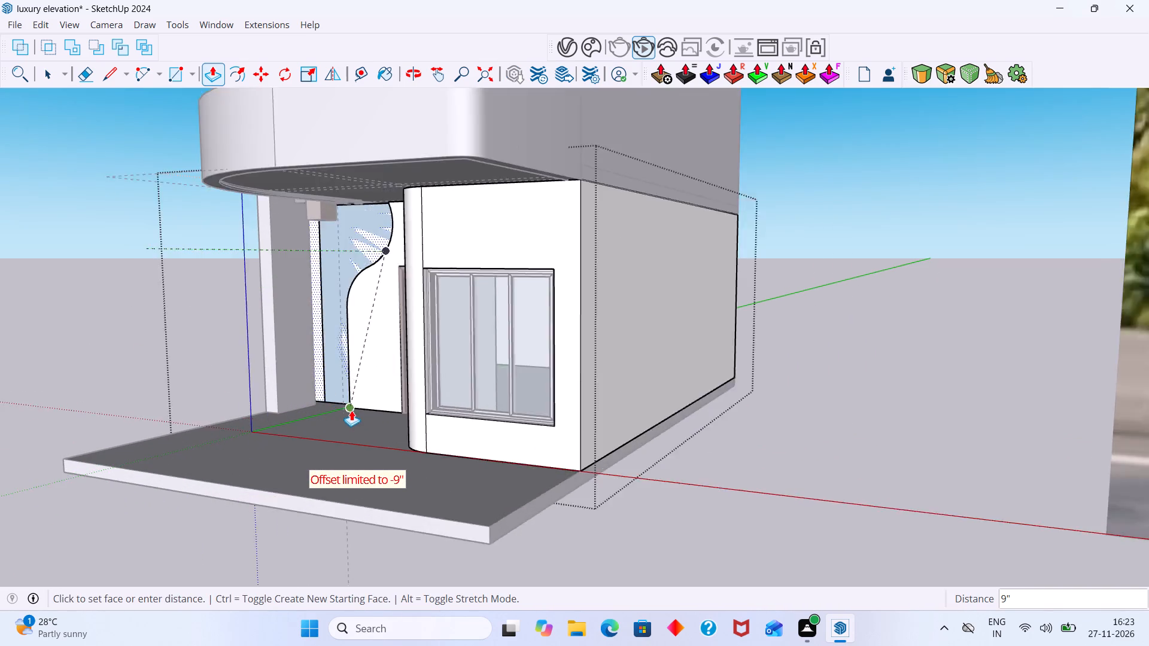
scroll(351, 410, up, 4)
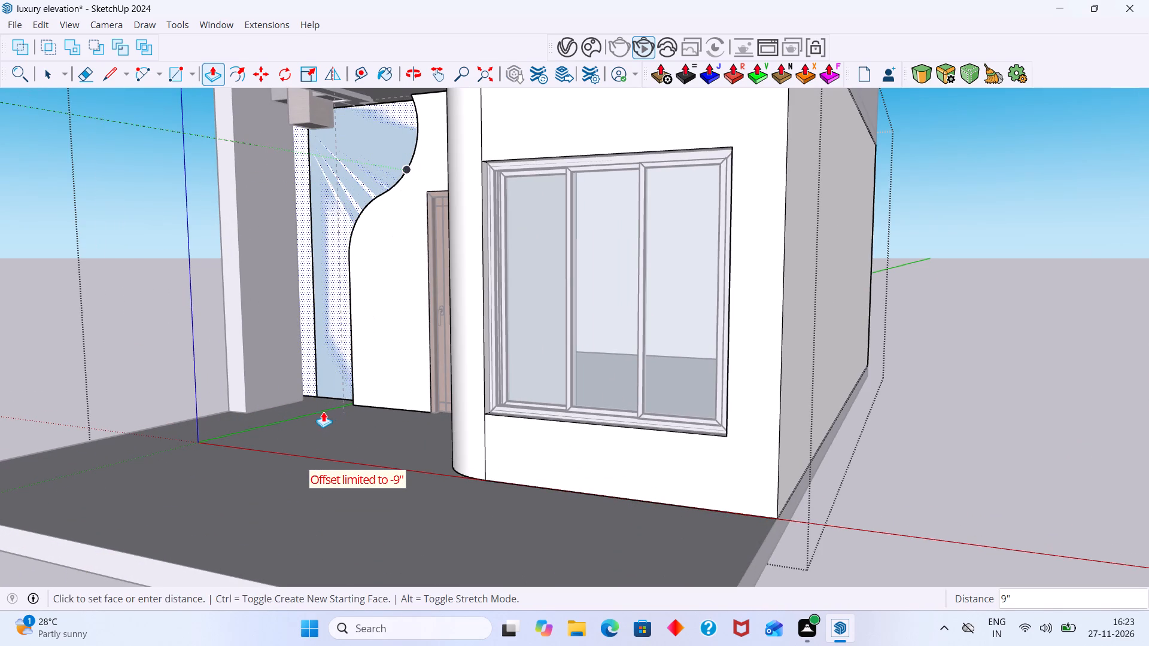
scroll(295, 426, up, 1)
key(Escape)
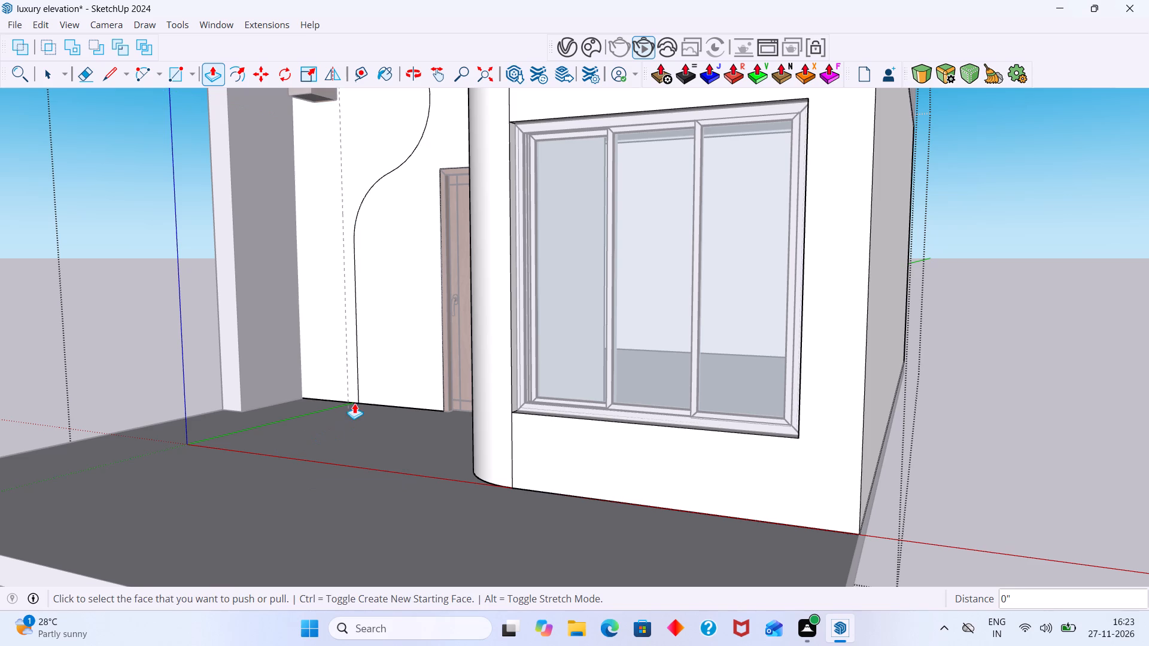
Pull the curved wall face between the side wall and the S-curve outward about 3" and close the wall group.
click(335, 358)
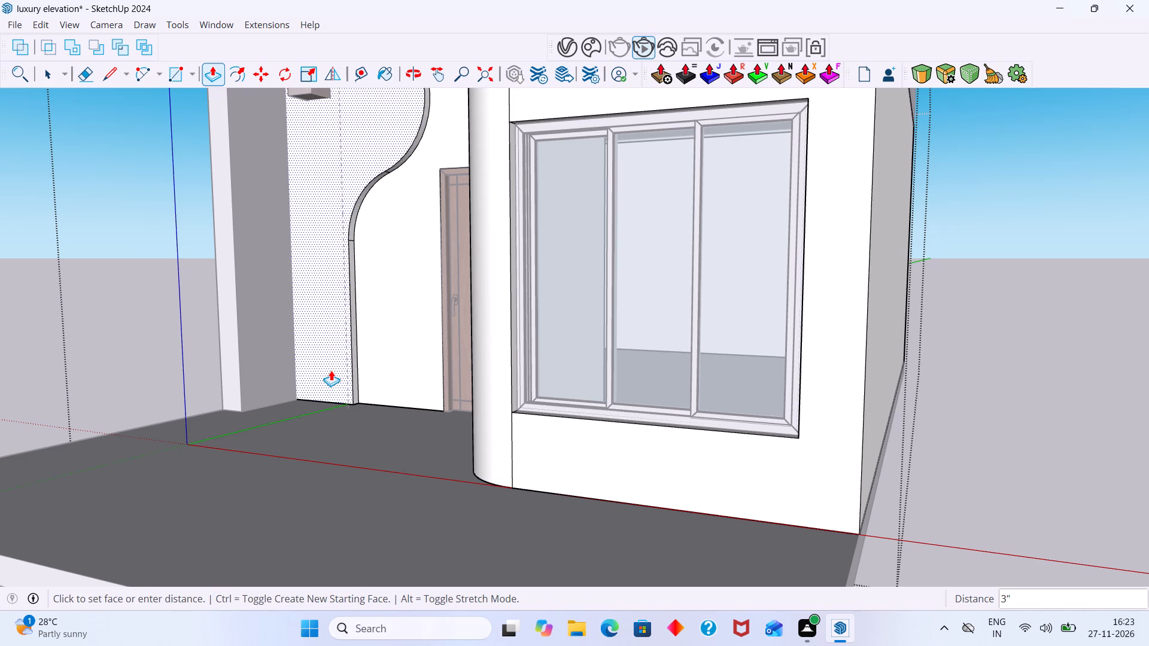
click(331, 370)
key(space)
click(114, 366)
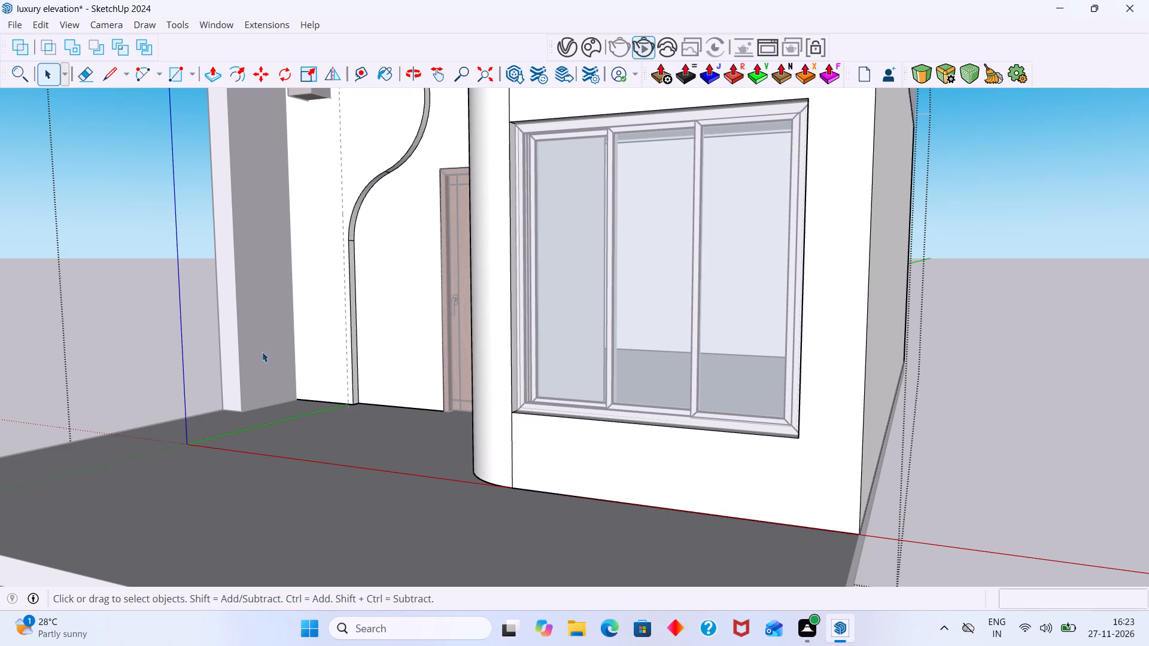
scroll(266, 350, down, 11)
click(664, 374)
Erase the vertical guide beside the ground-floor entrance door.
scroll(409, 396, up, 6)
middle_drag(303, 383, 393, 407)
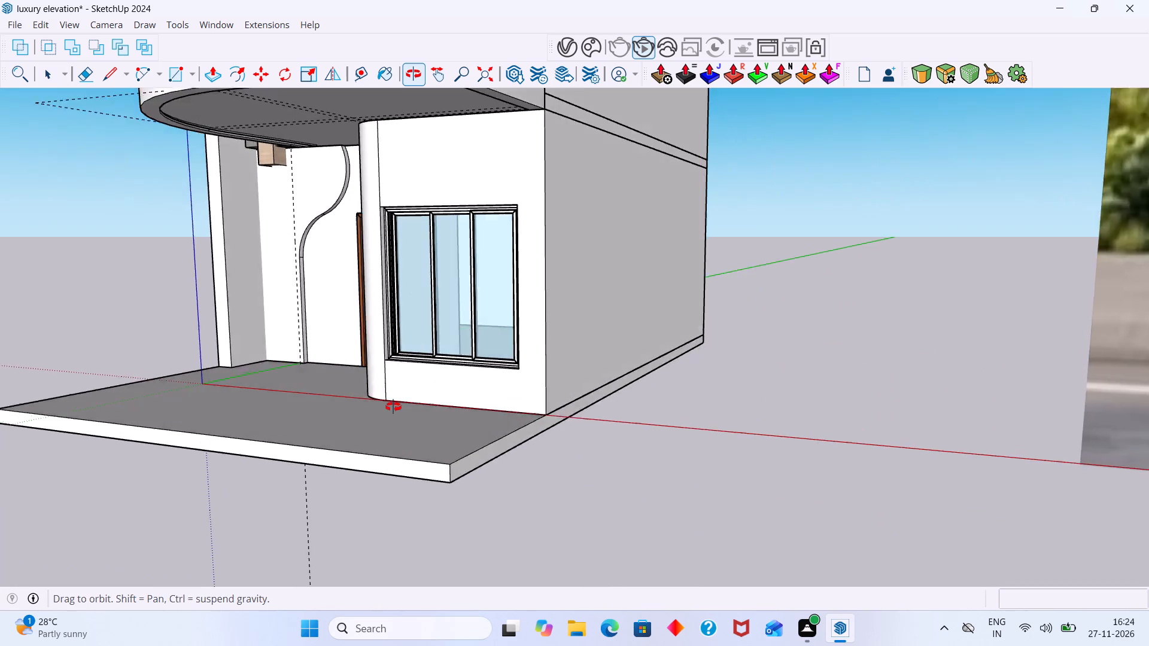
middle_drag(393, 407, 462, 415)
scroll(341, 394, up, 1)
scroll(336, 397, down, 13)
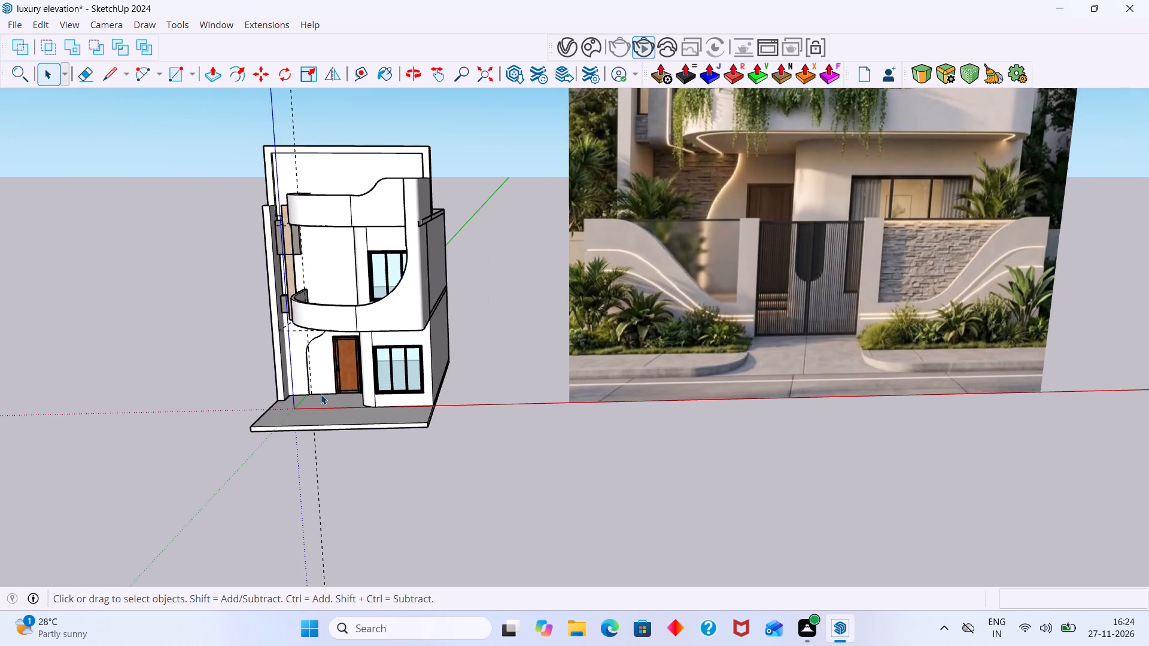
key(e)
drag(307, 136, 287, 129)
Examine the raised curved wall panel beside the entrance door and compare the elevation with the reference image.
scroll(368, 226, down, 8)
middle_drag(375, 372, 355, 315)
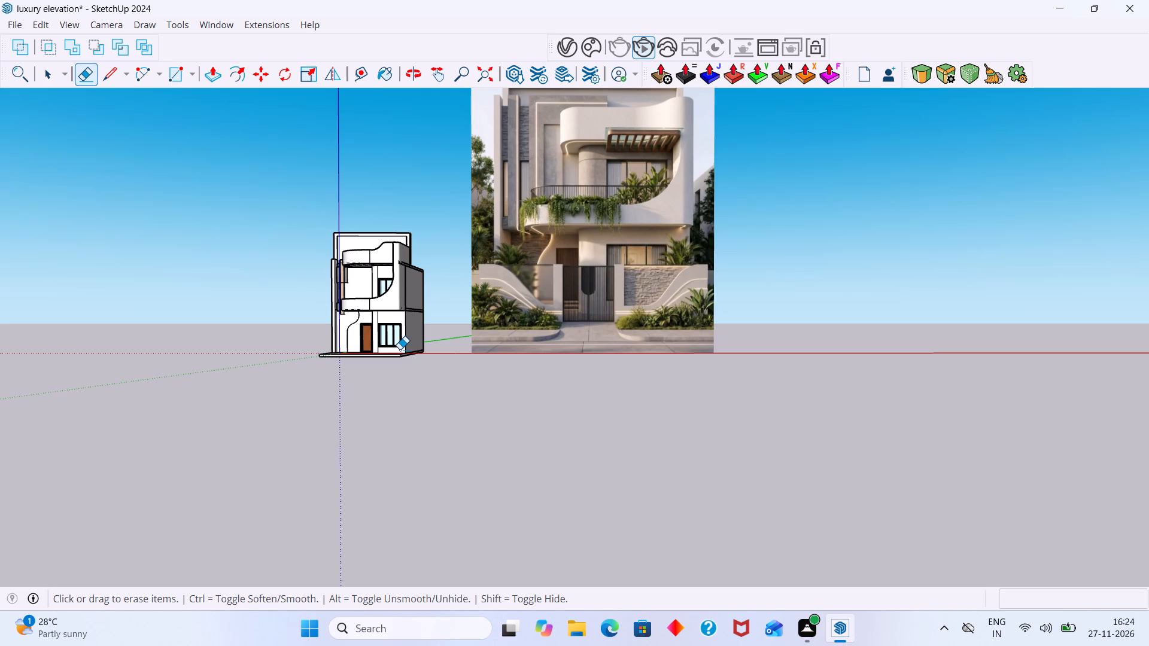
scroll(382, 385, up, 6)
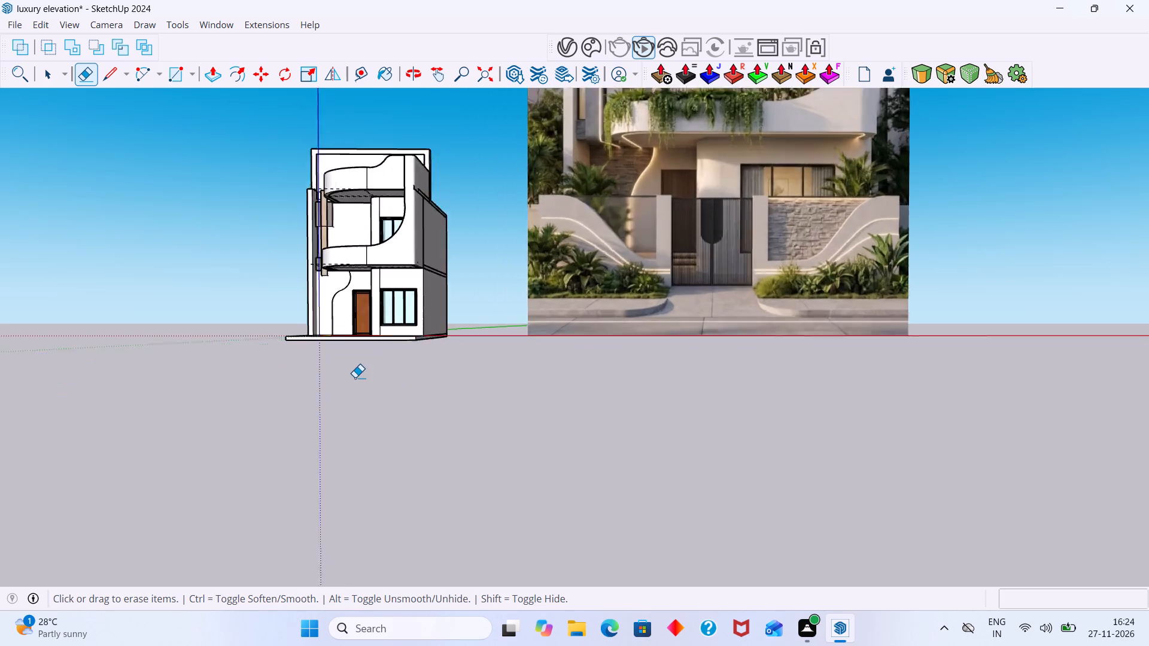
scroll(355, 377, up, 8)
key(space)
shift+middle_drag(519, 394, 619, 536)
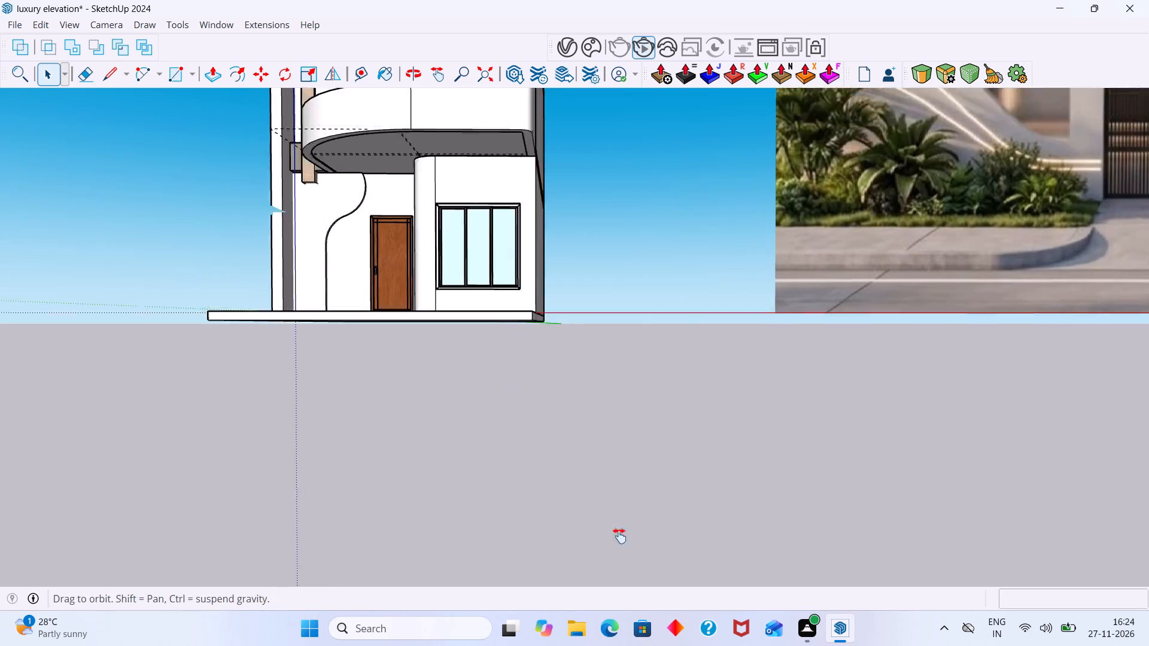
shift+middle_drag(619, 536, 660, 586)
middle_drag(579, 522, 398, 418)
scroll(461, 456, up, 4)
shift+middle_drag(482, 462, 493, 356)
scroll(488, 414, up, 6)
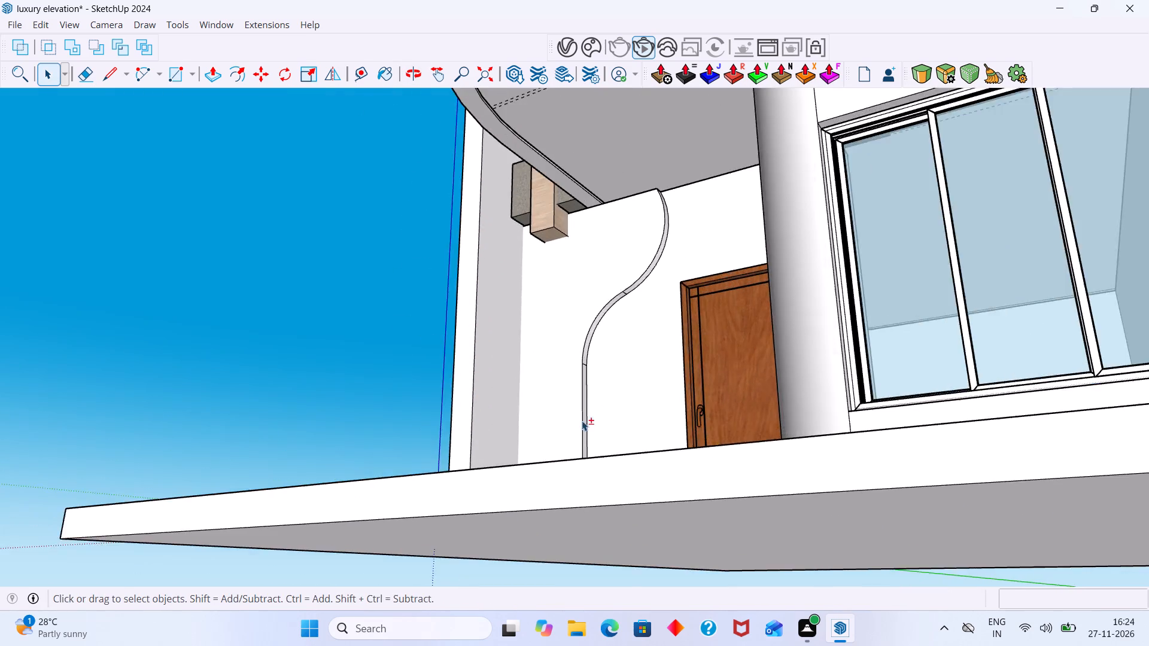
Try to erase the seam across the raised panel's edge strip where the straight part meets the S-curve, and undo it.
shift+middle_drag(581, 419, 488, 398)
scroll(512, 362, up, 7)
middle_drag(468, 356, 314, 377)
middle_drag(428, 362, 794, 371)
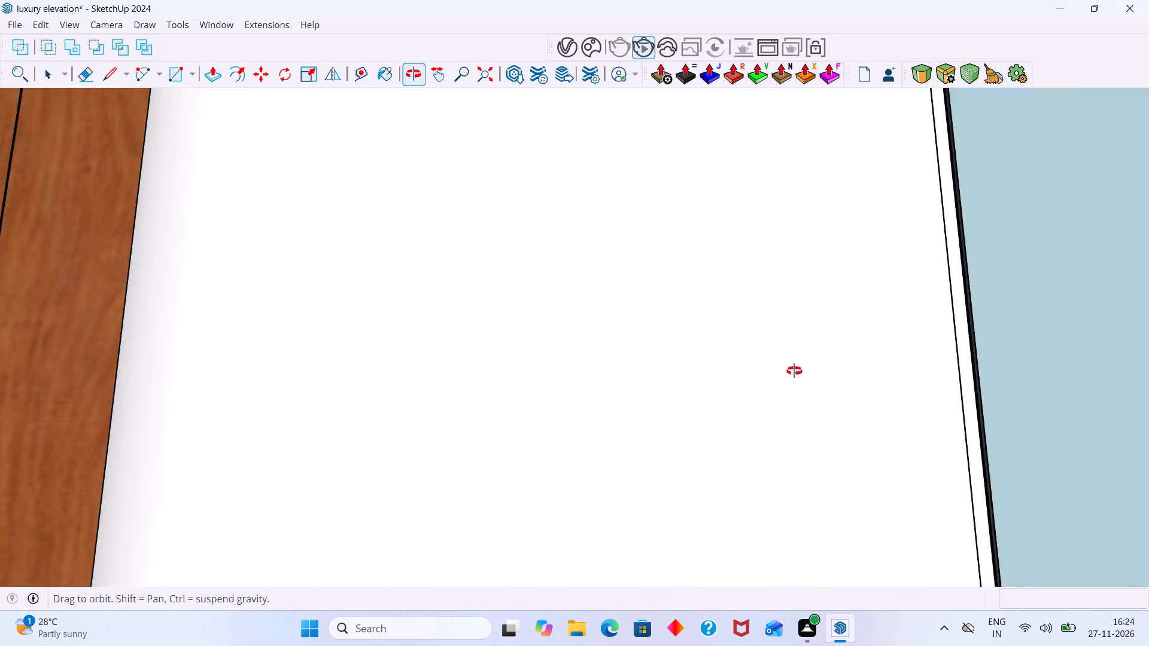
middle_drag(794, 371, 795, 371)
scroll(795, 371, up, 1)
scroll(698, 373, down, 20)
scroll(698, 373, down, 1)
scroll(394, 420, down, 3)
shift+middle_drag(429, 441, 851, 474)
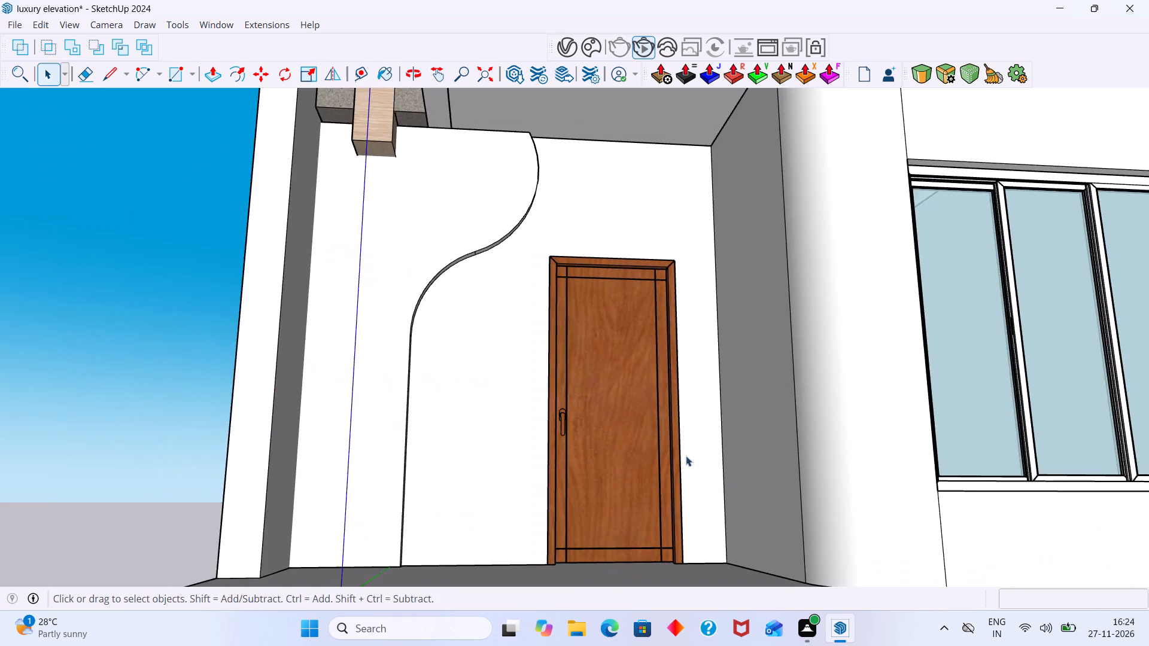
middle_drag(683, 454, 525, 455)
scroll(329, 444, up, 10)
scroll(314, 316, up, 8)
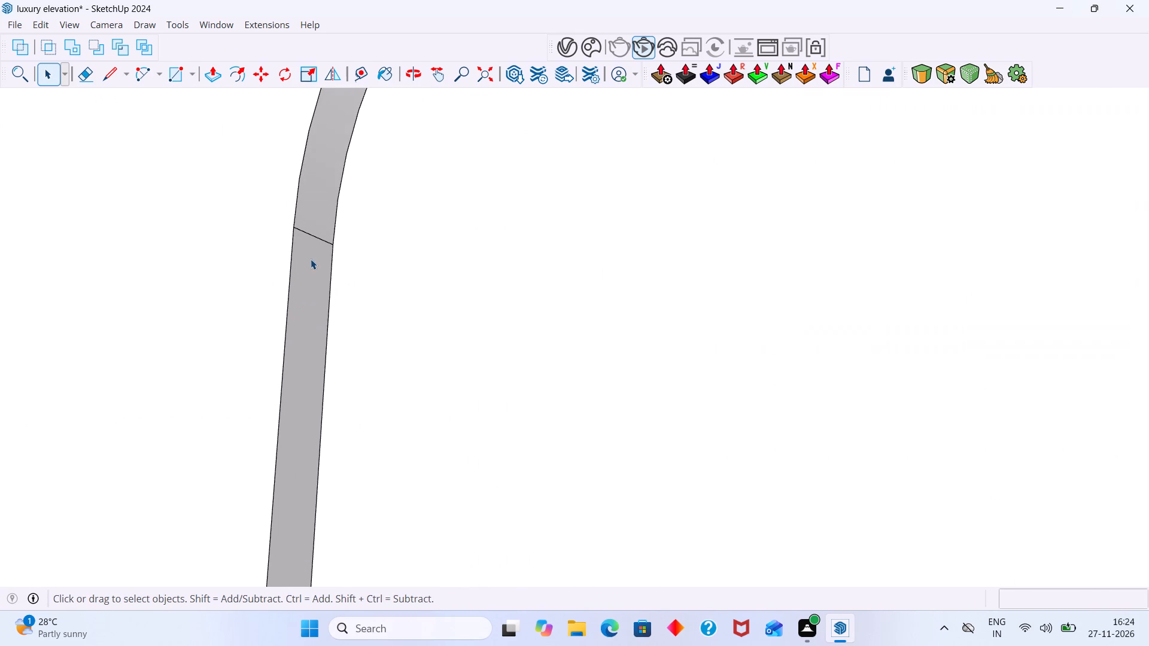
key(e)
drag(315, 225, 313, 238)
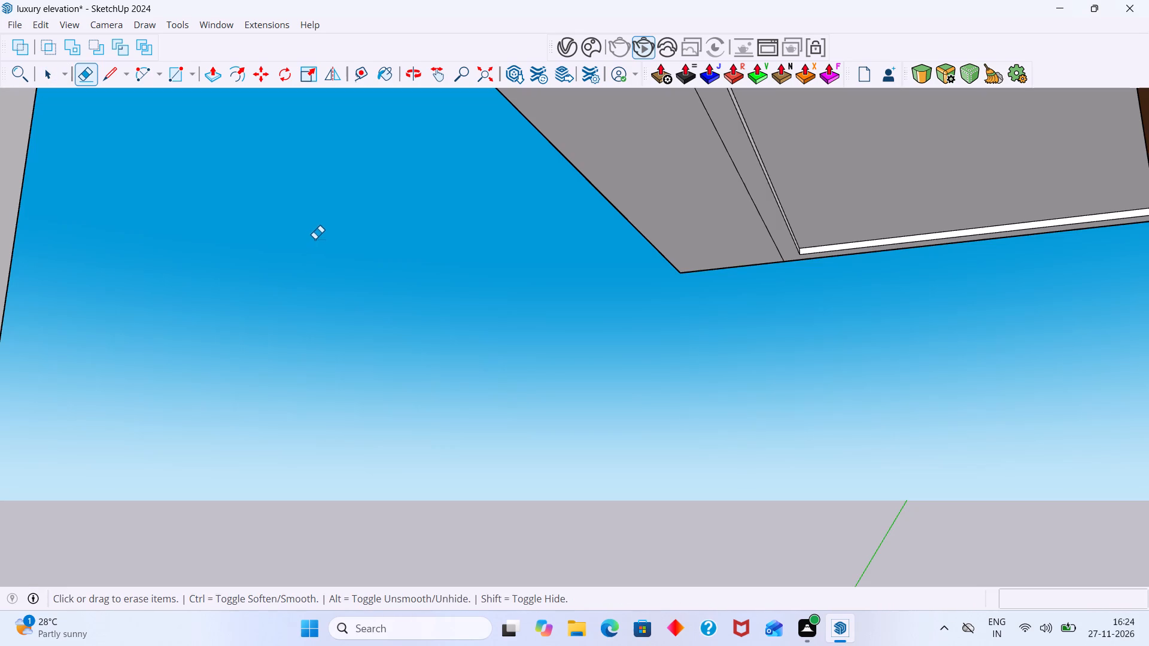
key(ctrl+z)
Open the ground-floor wall group with the raised curved panel for editing.
scroll(299, 248, up, 4)
click(320, 231)
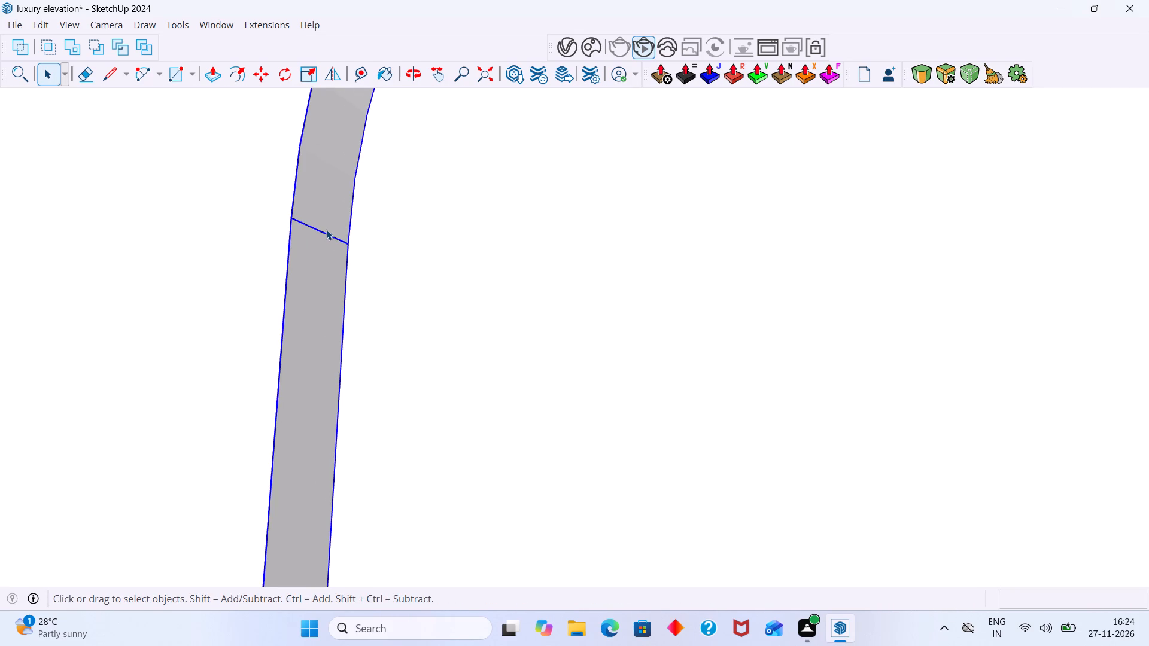
click(326, 230)
click(326, 227)
triple_click(326, 236)
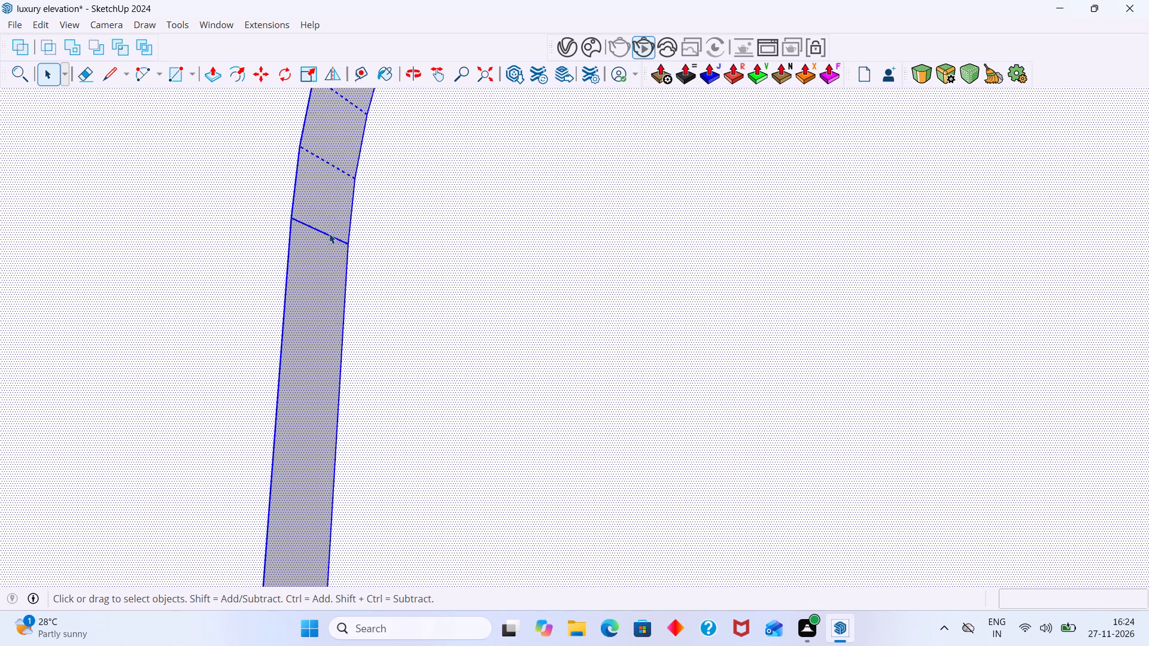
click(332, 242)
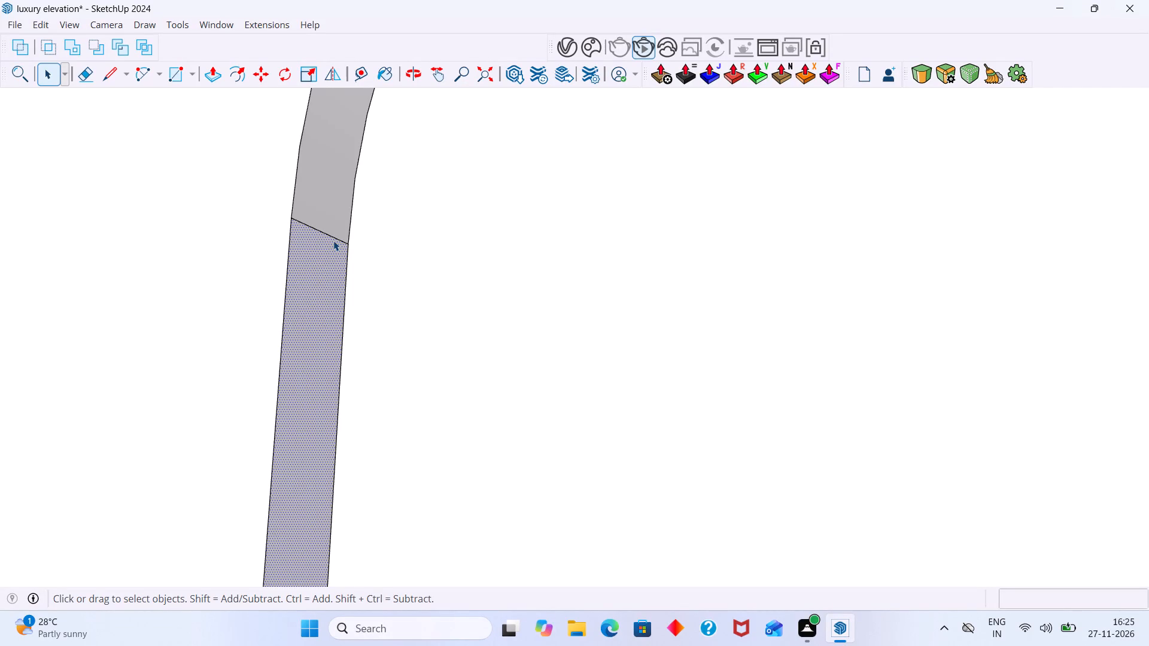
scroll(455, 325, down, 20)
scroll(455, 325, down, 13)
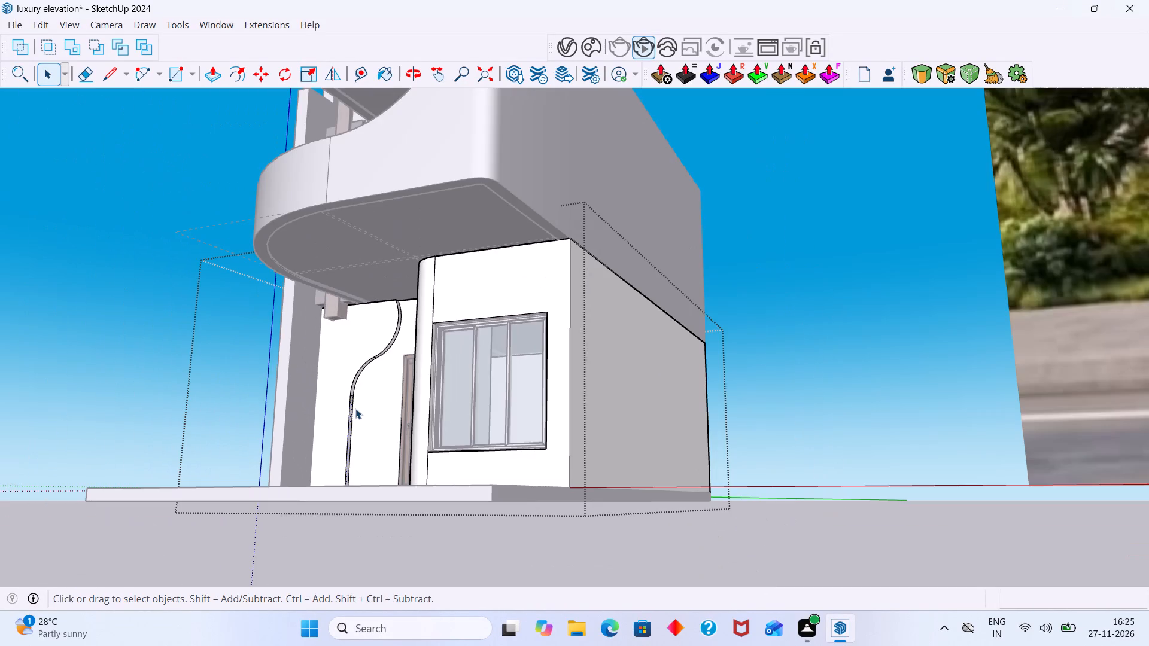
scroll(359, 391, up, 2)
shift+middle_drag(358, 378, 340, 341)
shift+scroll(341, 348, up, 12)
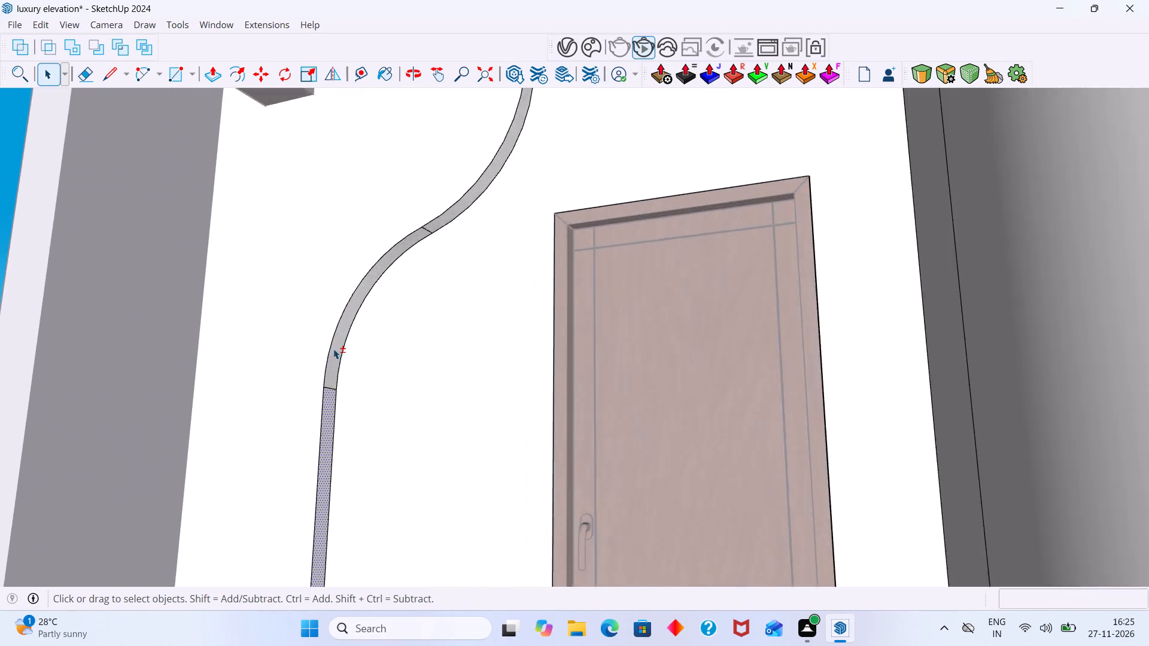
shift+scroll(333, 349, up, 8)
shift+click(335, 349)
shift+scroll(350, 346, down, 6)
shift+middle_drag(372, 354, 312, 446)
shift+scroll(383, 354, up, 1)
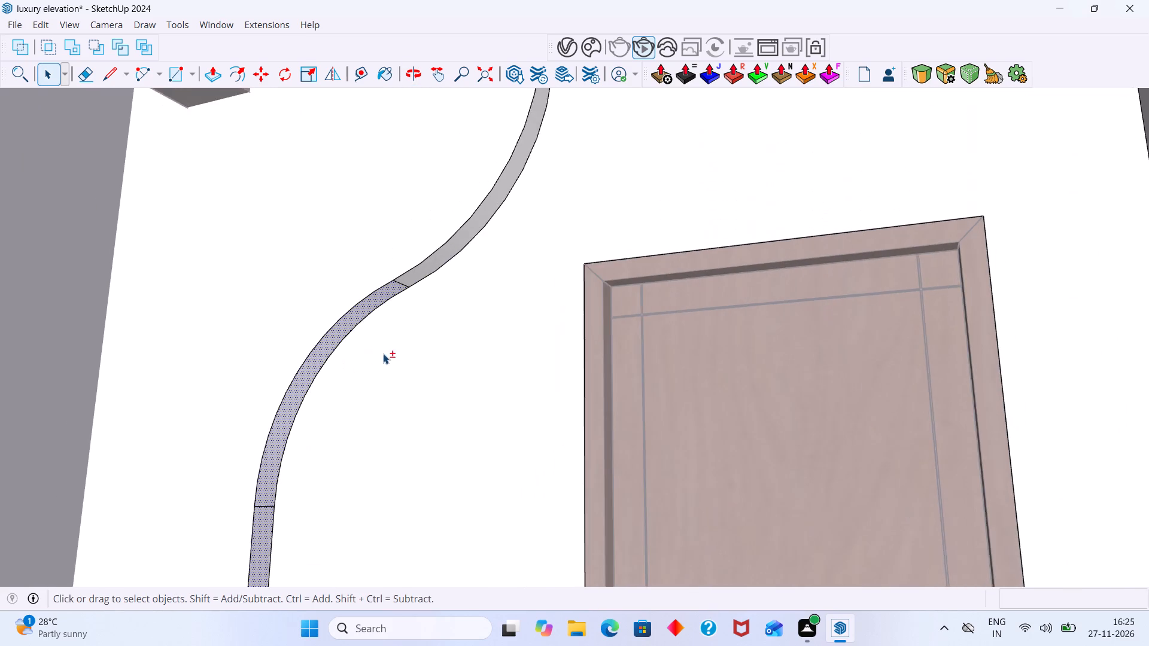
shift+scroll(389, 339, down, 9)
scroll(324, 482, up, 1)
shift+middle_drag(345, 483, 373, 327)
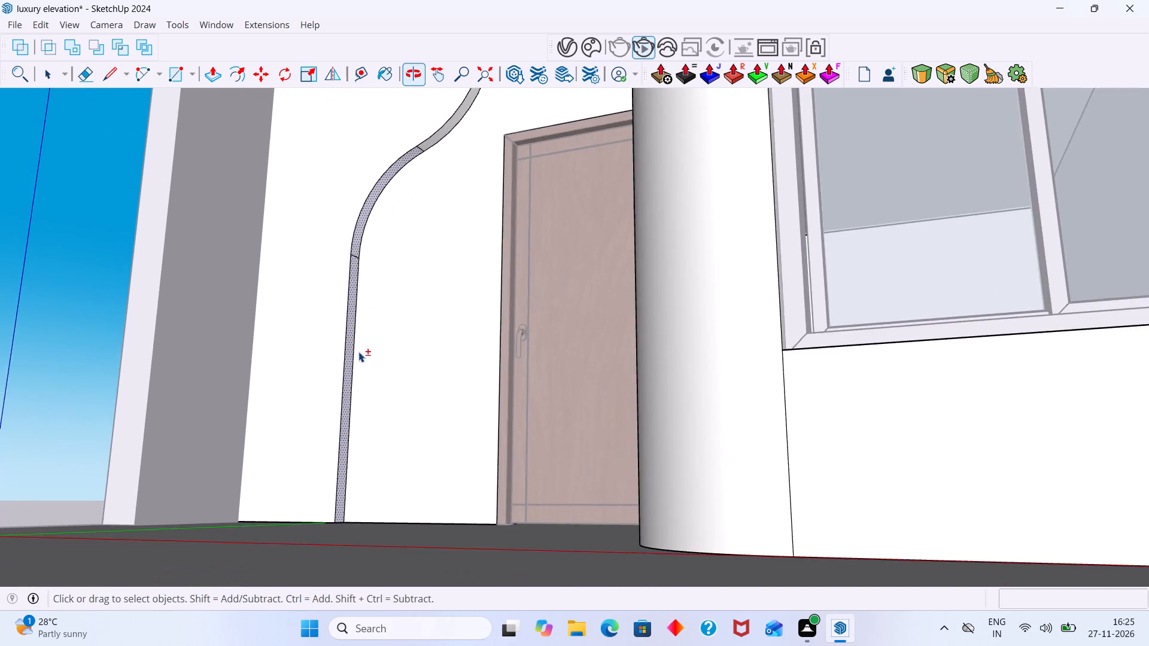
Copy the raised panel's front S-curve edges, including the straight part, about 2" back along the edge strip, and close the group.
scroll(318, 460, up, 5)
click(329, 526)
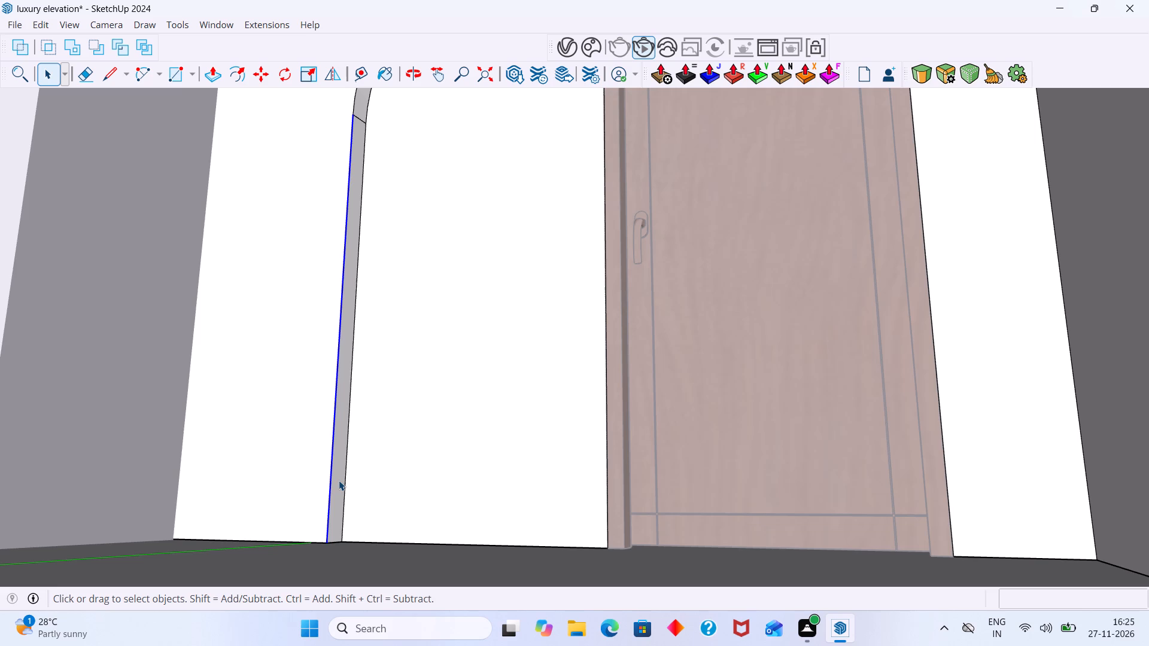
scroll(354, 455, down, 2)
shift+middle_drag(351, 454, 274, 589)
shift+scroll(314, 211, up, 7)
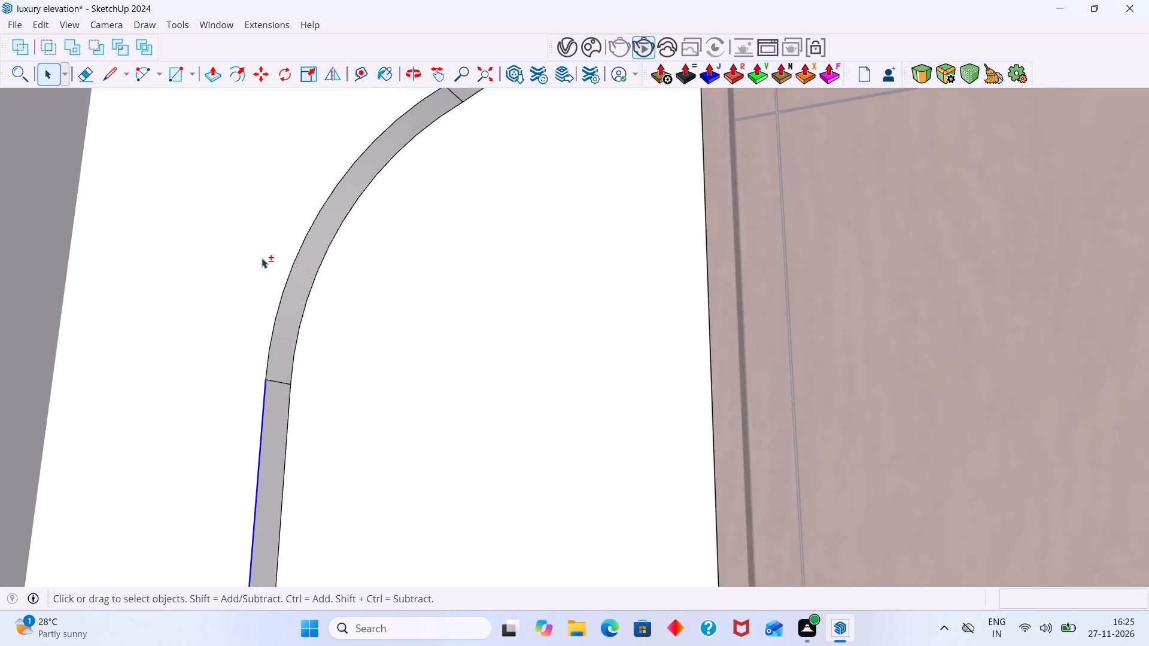
shift+scroll(262, 258, up, 2)
shift+click(300, 262)
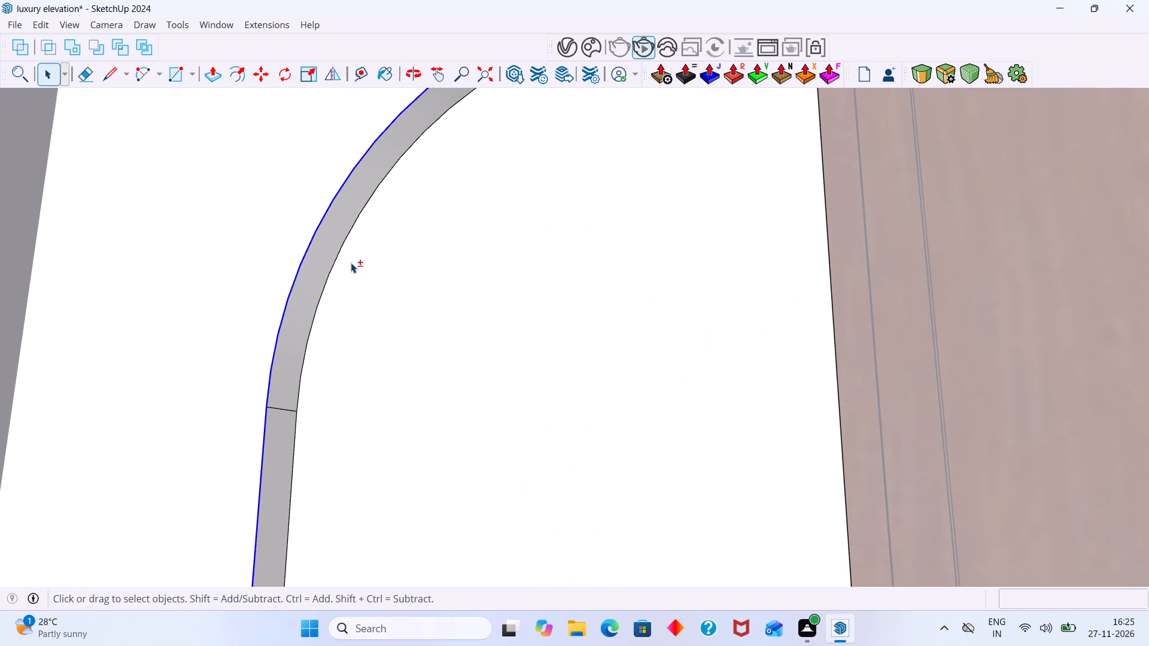
shift+scroll(375, 258, down, 3)
shift+middle_drag(430, 264, 352, 368)
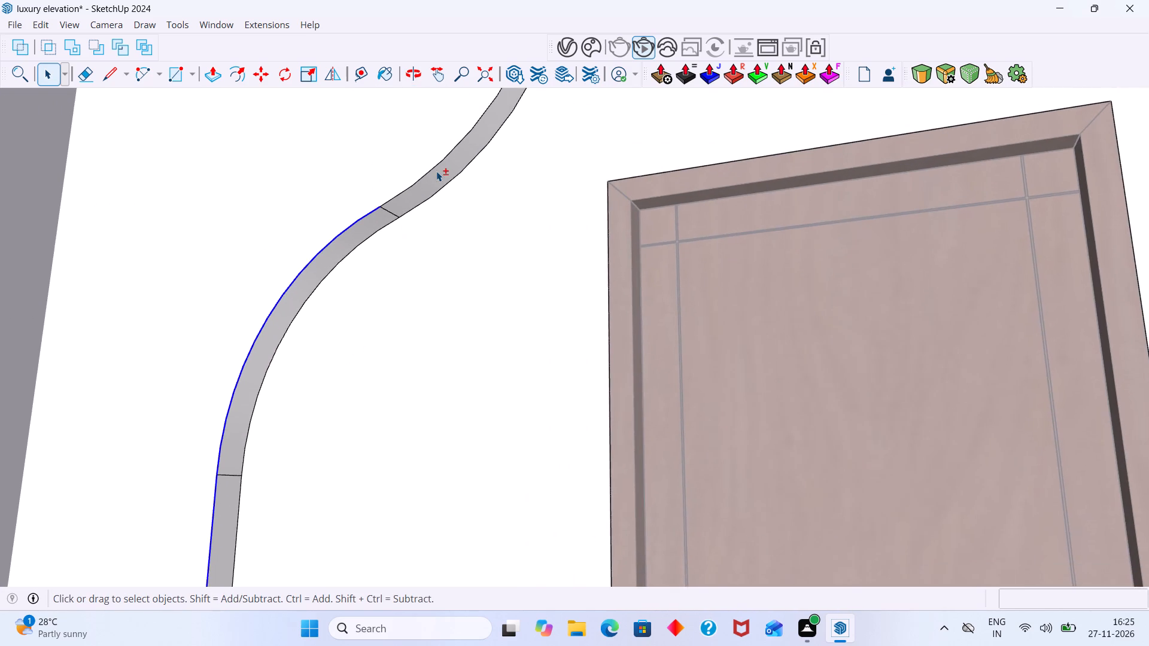
shift+scroll(434, 169, up, 2)
shift+click(430, 167)
shift+click(411, 191)
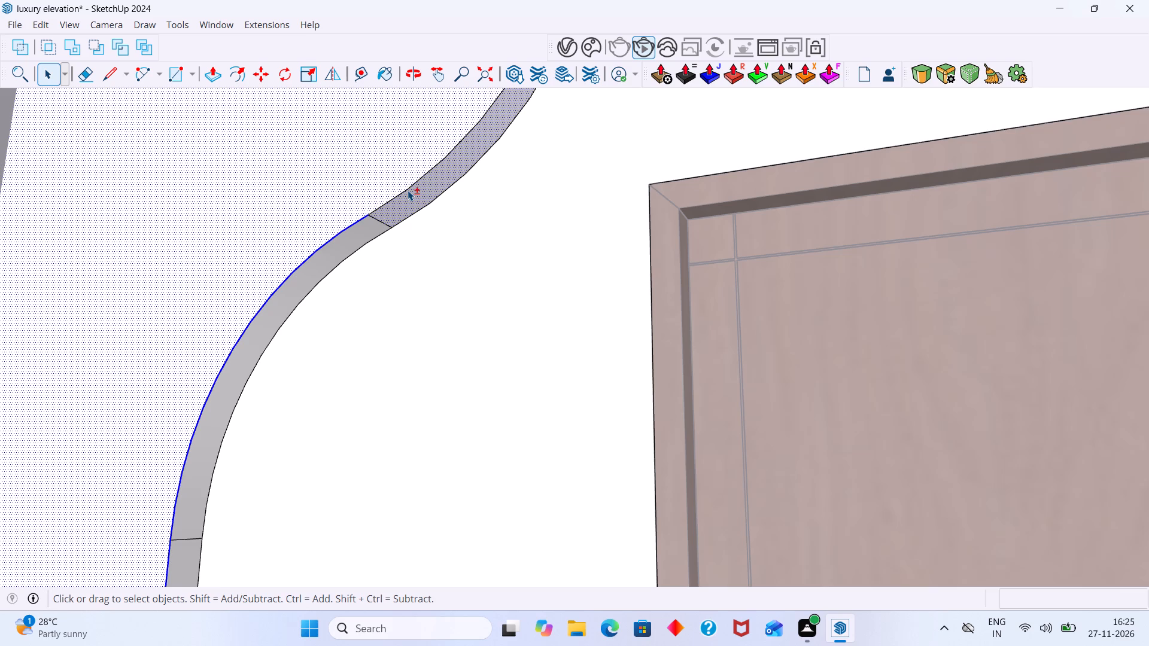
shift+click(408, 190)
shift+click(407, 188)
shift+scroll(454, 187, down, 6)
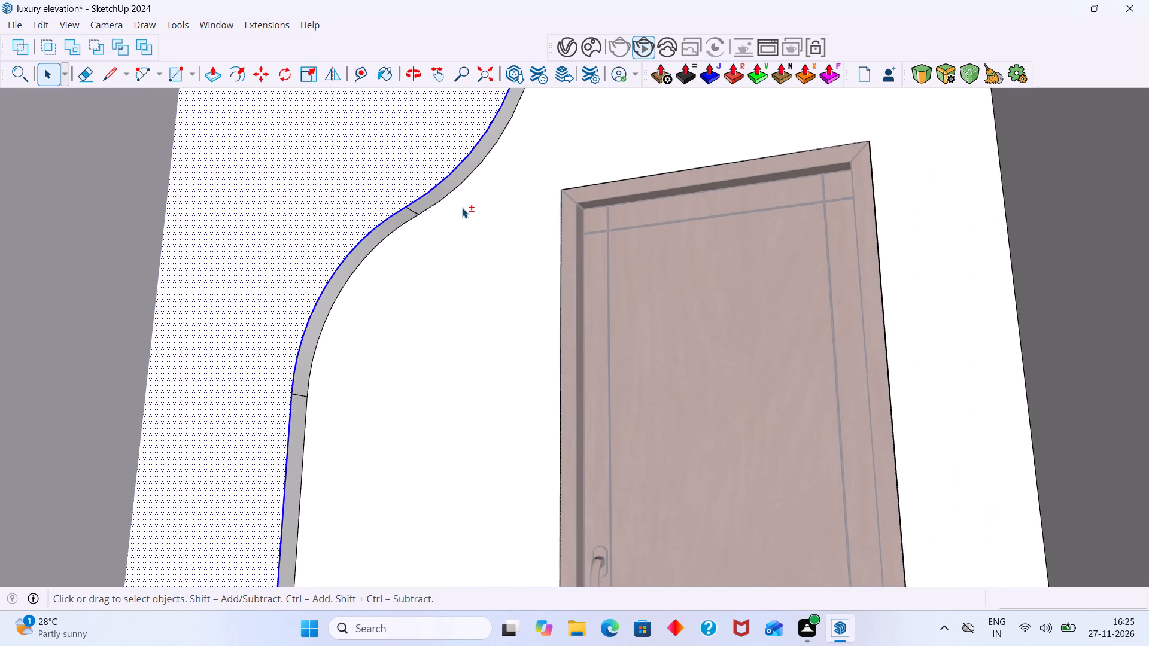
shift+middle_drag(424, 233, 338, 332)
shift+click(314, 251)
shift+scroll(351, 240, down, 3)
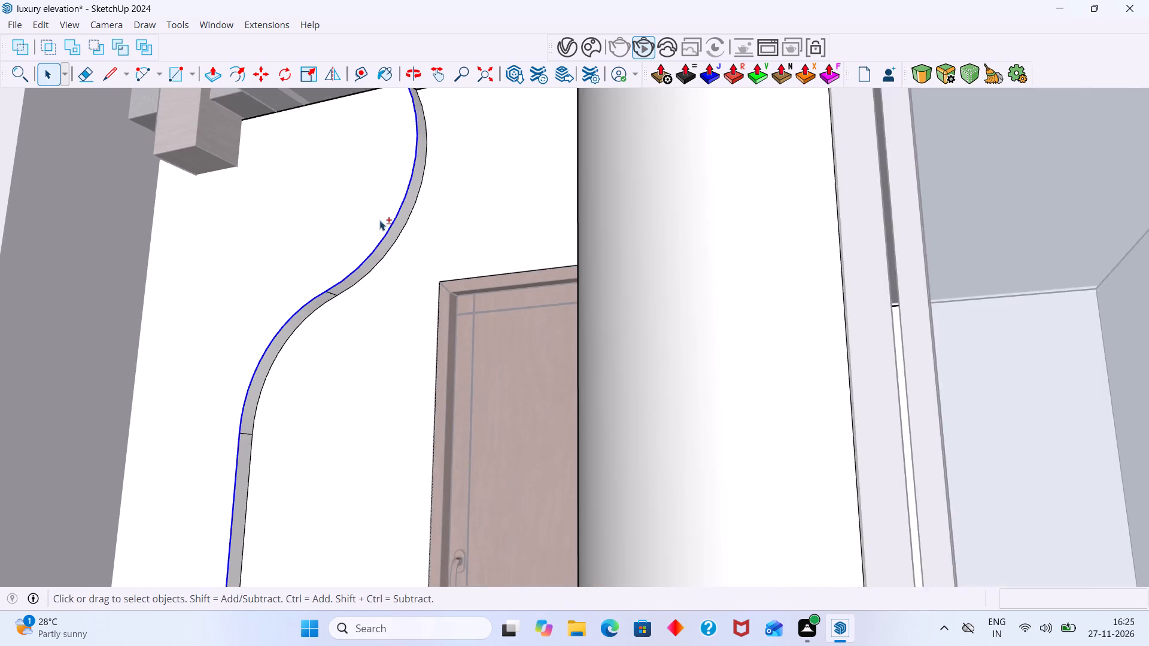
shift+scroll(379, 220, down, 1)
shift+middle_drag(383, 223, 356, 309)
shift+scroll(376, 255, up, 6)
middle_drag(427, 261, 428, 258)
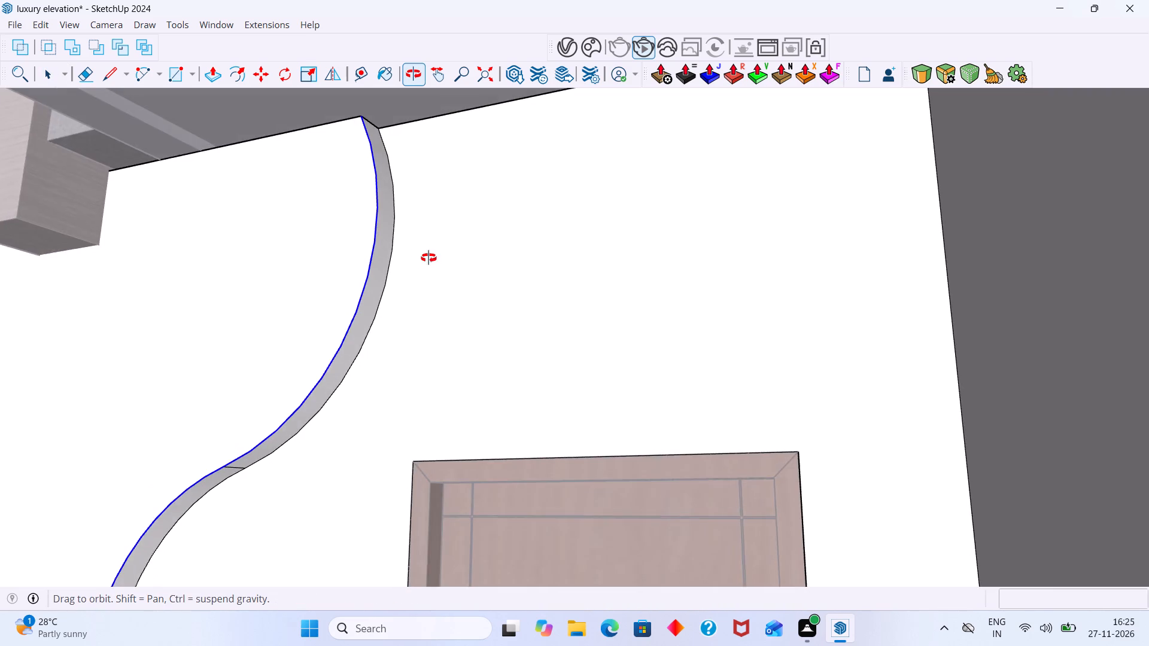
middle_drag(428, 258, 421, 264)
scroll(425, 266, up, 1)
key(m)
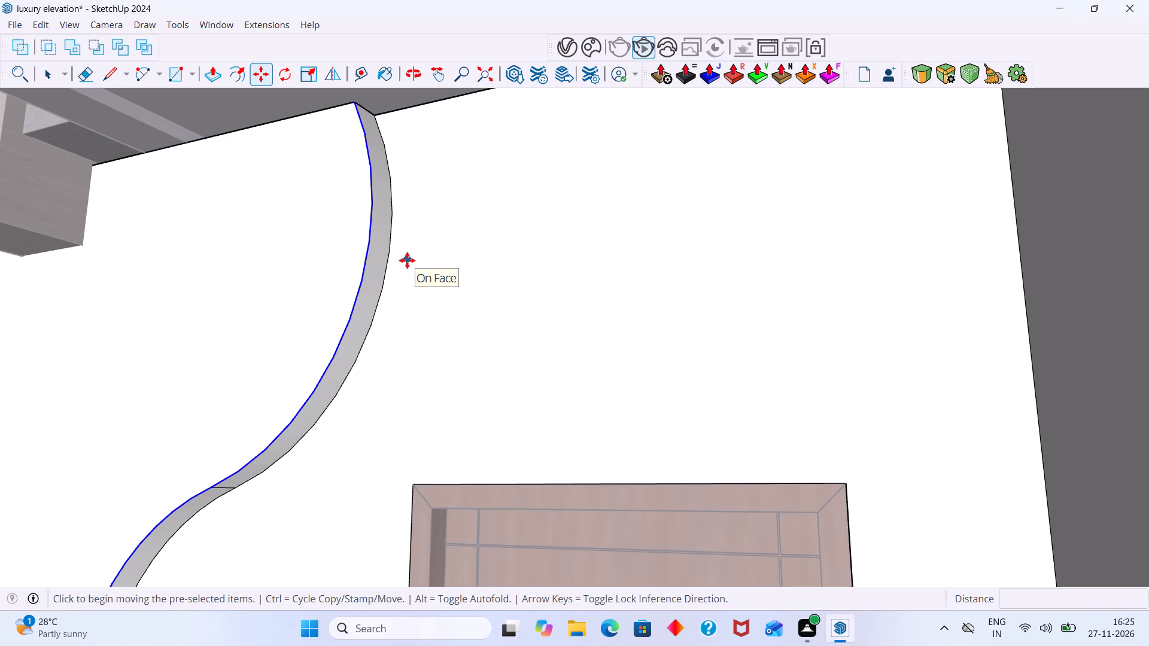
scroll(388, 261, up, 6)
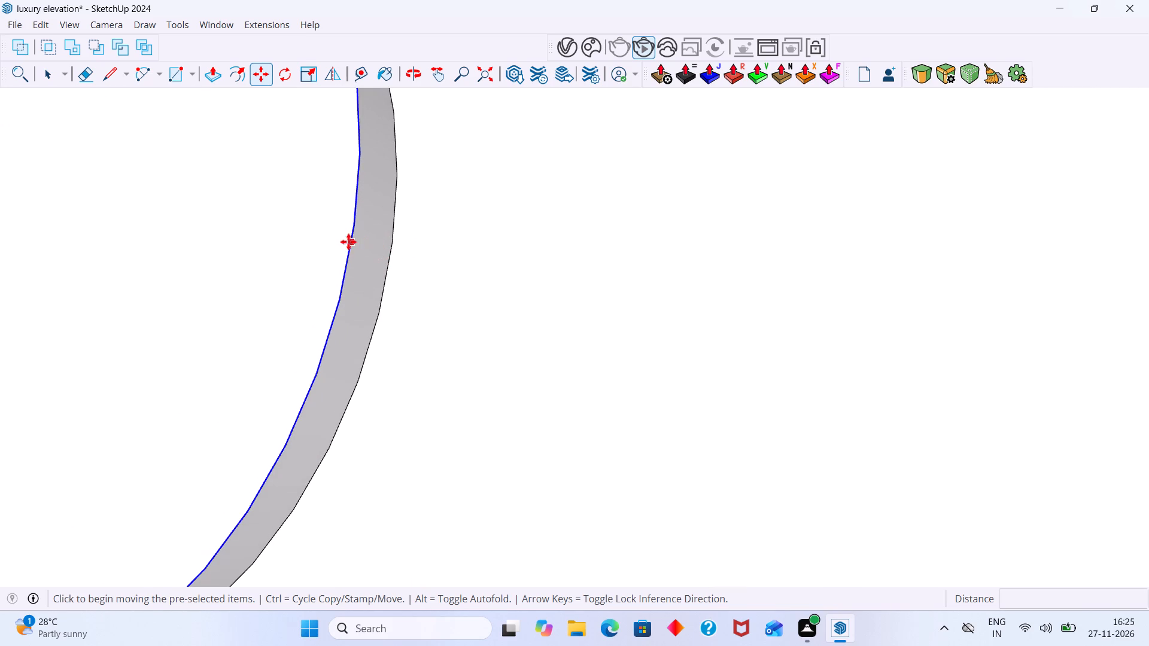
click(356, 227)
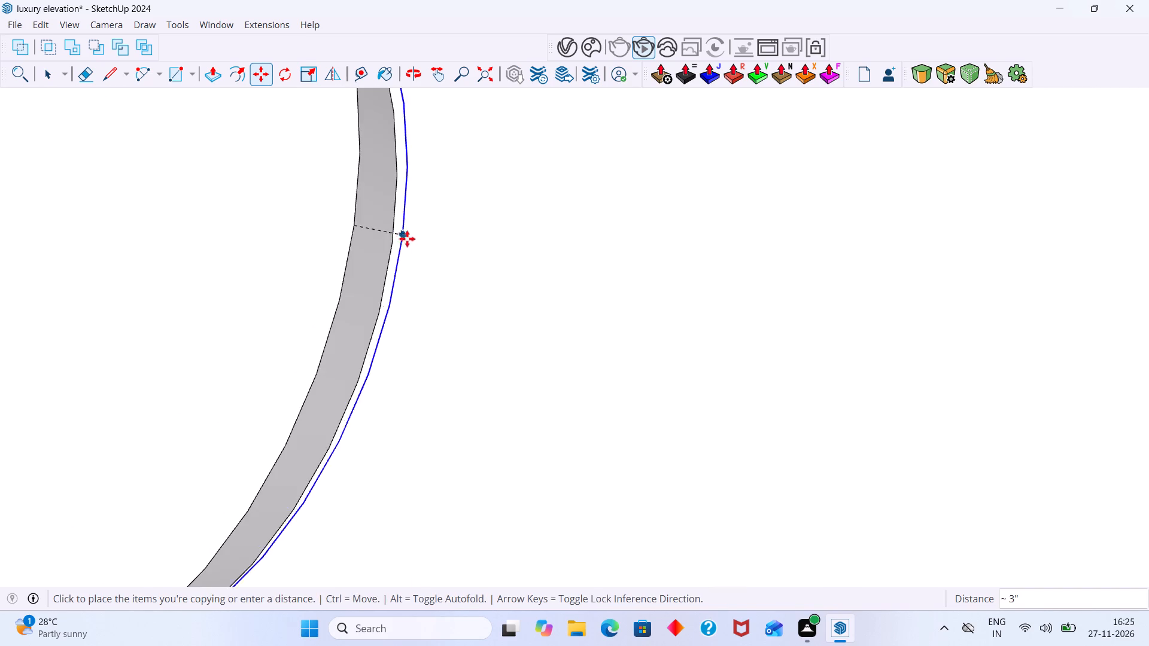
middle_drag(353, 258, 186, 288)
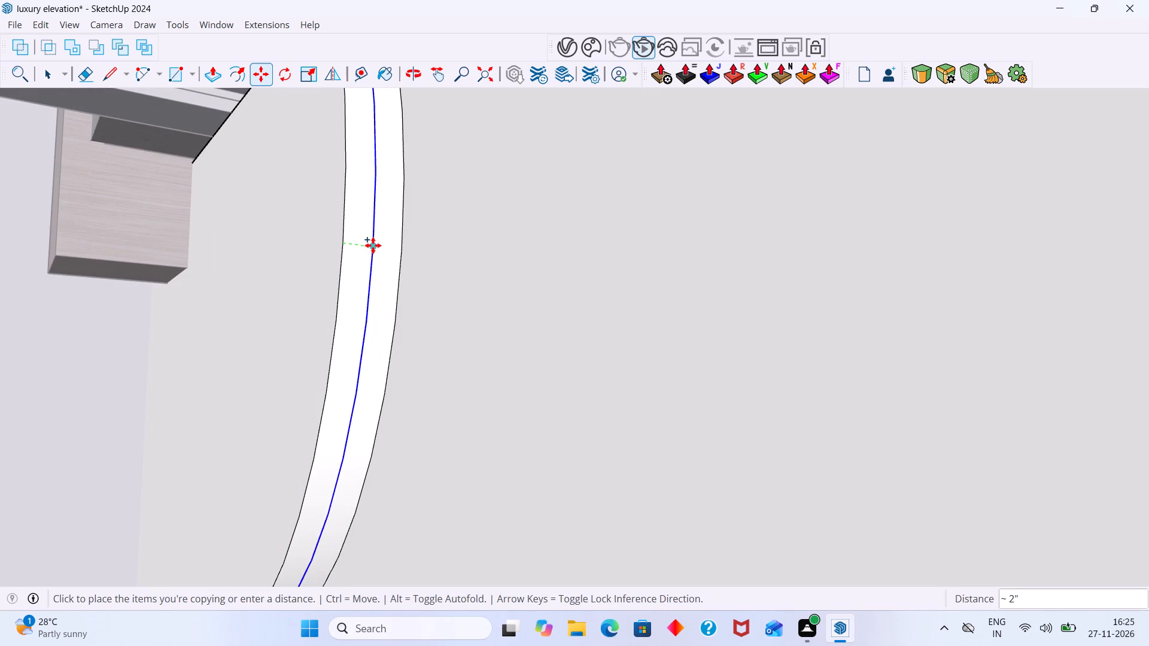
click(373, 245)
key(space)
scroll(355, 280, down, 6)
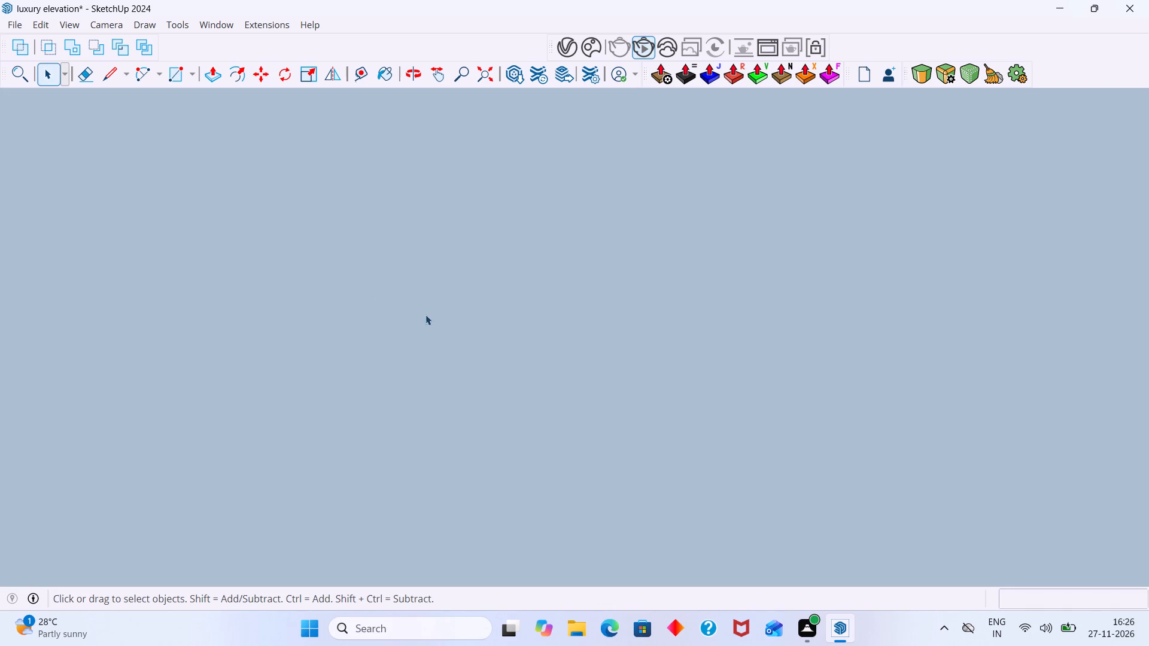
scroll(425, 315, down, 6)
click(481, 71)
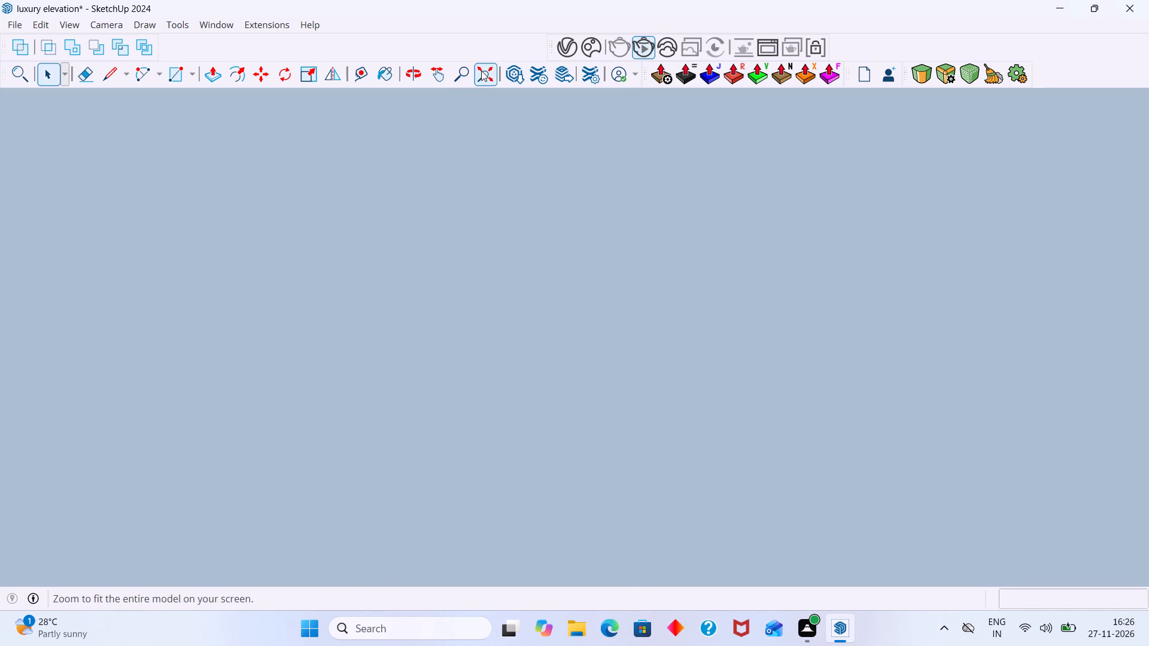
click(297, 382)
Reopen the wall group for editing at the raised panel's divided edge strip beside the entrance door.
scroll(470, 510, up, 18)
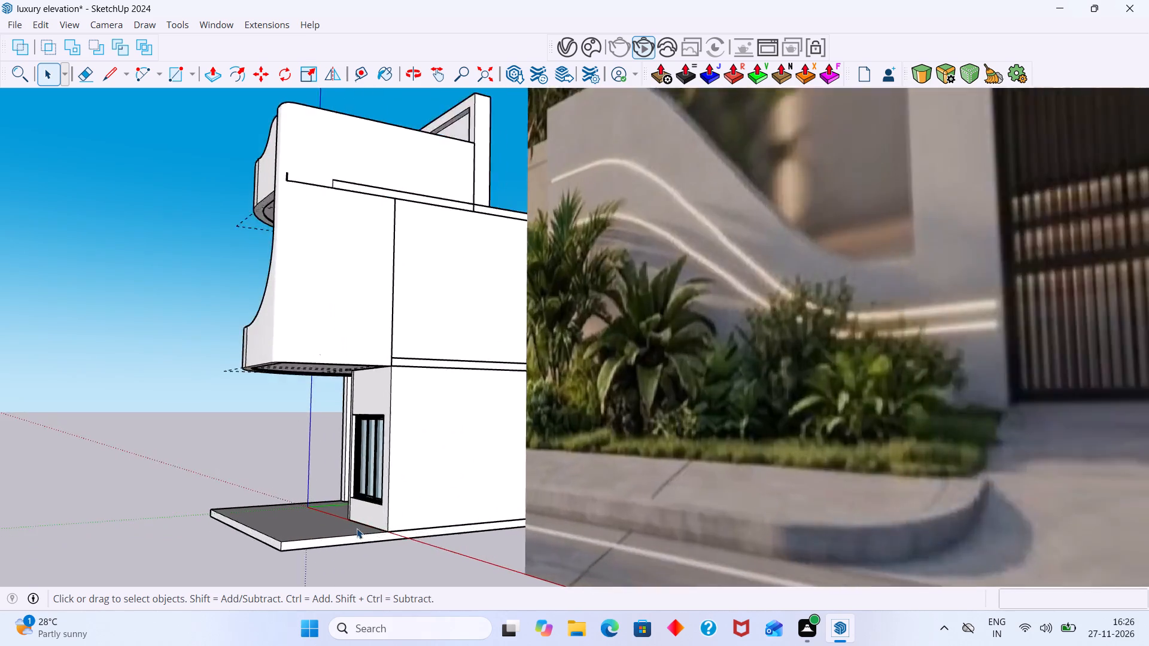
scroll(357, 528, up, 7)
middle_drag(332, 493, 567, 440)
scroll(420, 324, up, 11)
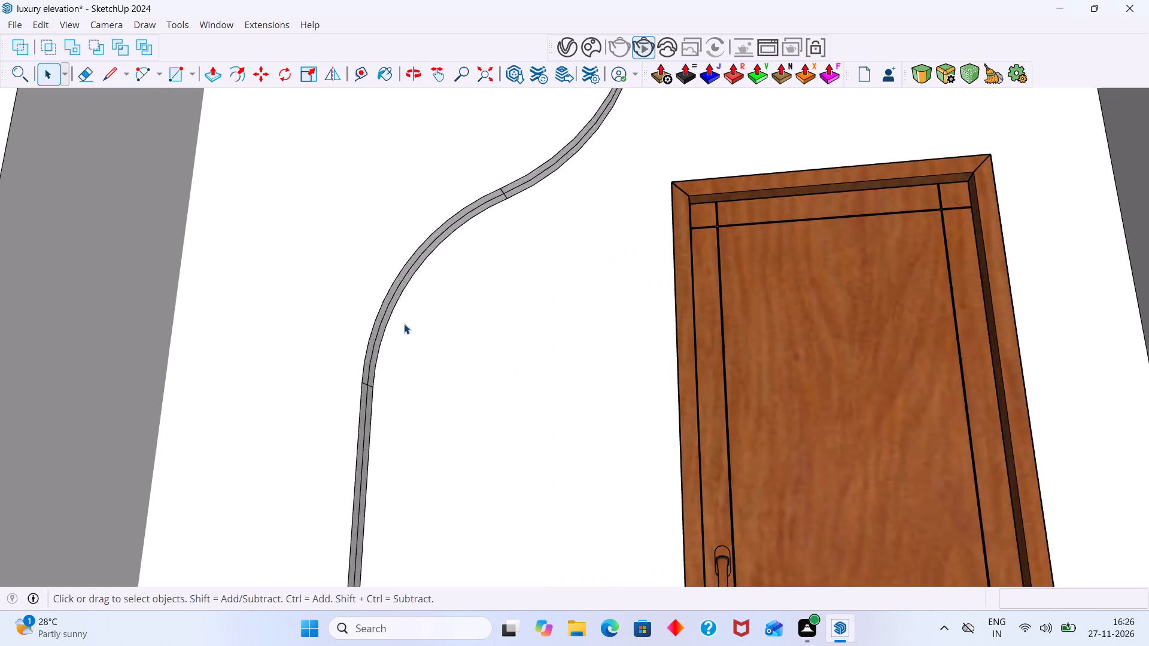
middle_drag(405, 324, 323, 364)
scroll(375, 350, up, 7)
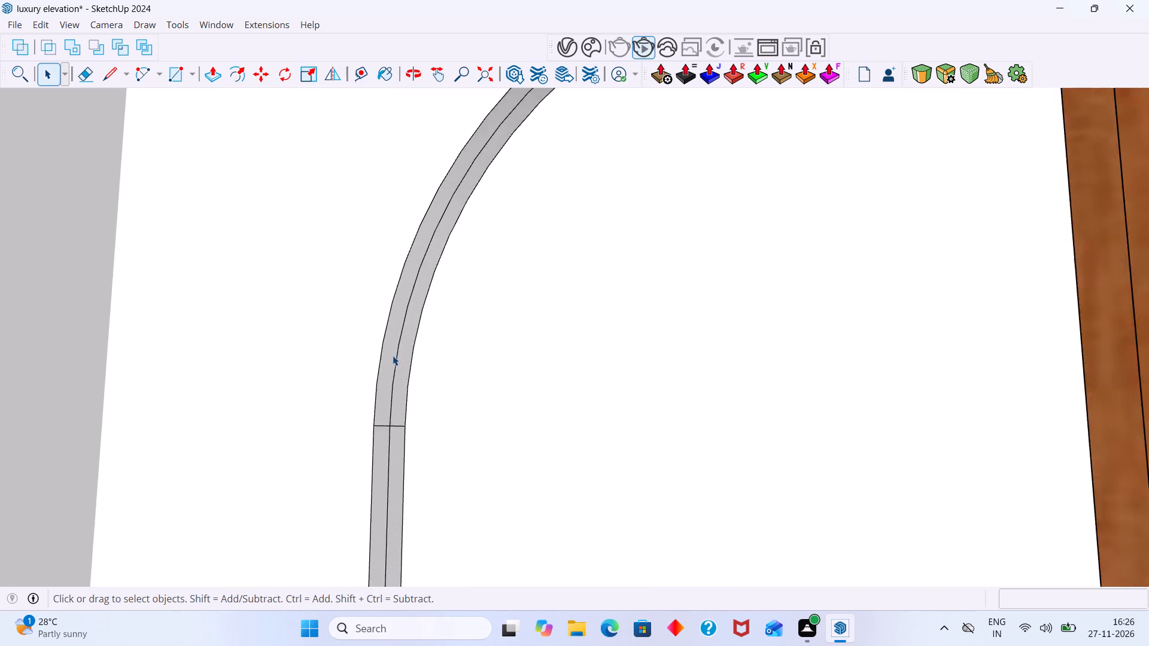
scroll(393, 355, up, 11)
click(380, 370)
double_click(391, 371)
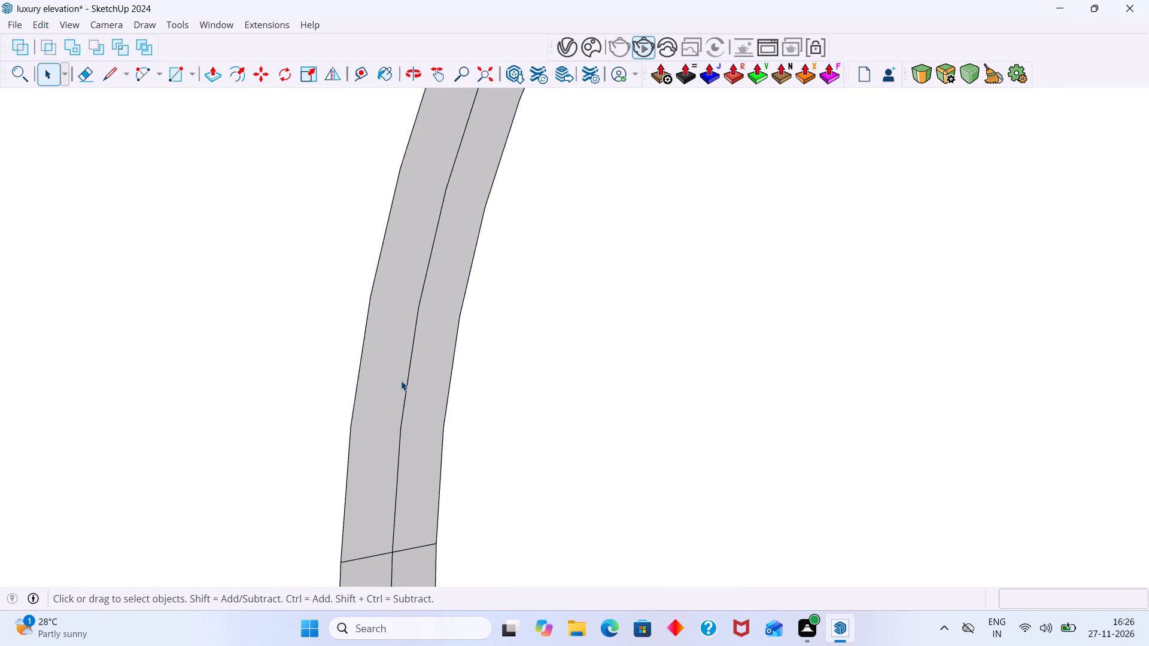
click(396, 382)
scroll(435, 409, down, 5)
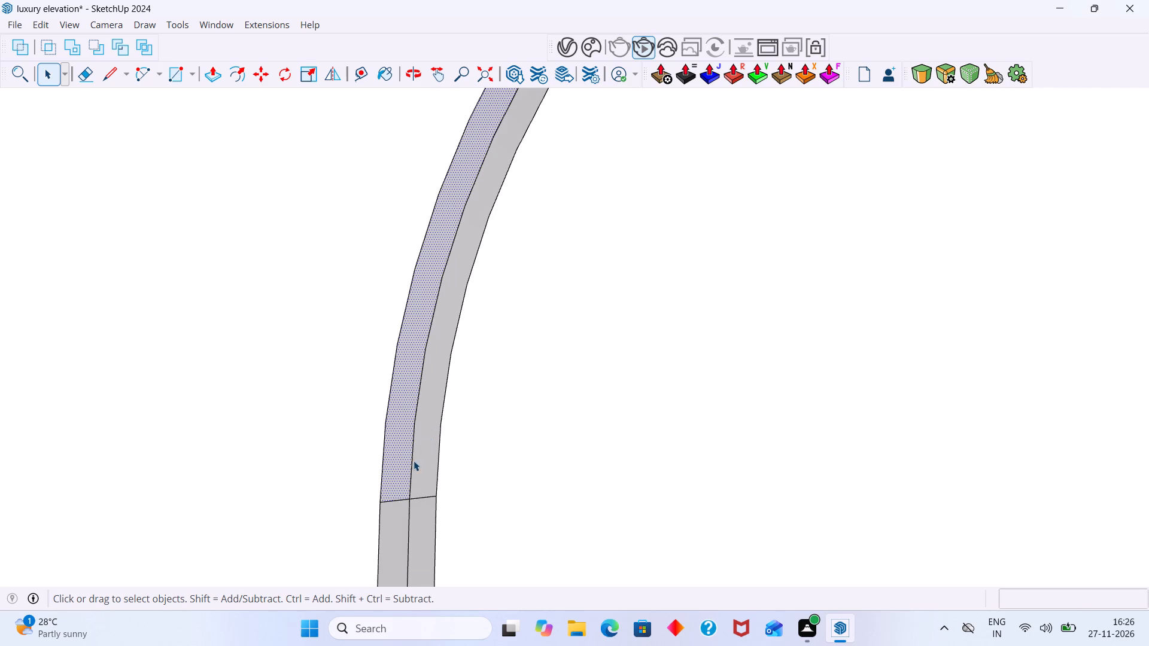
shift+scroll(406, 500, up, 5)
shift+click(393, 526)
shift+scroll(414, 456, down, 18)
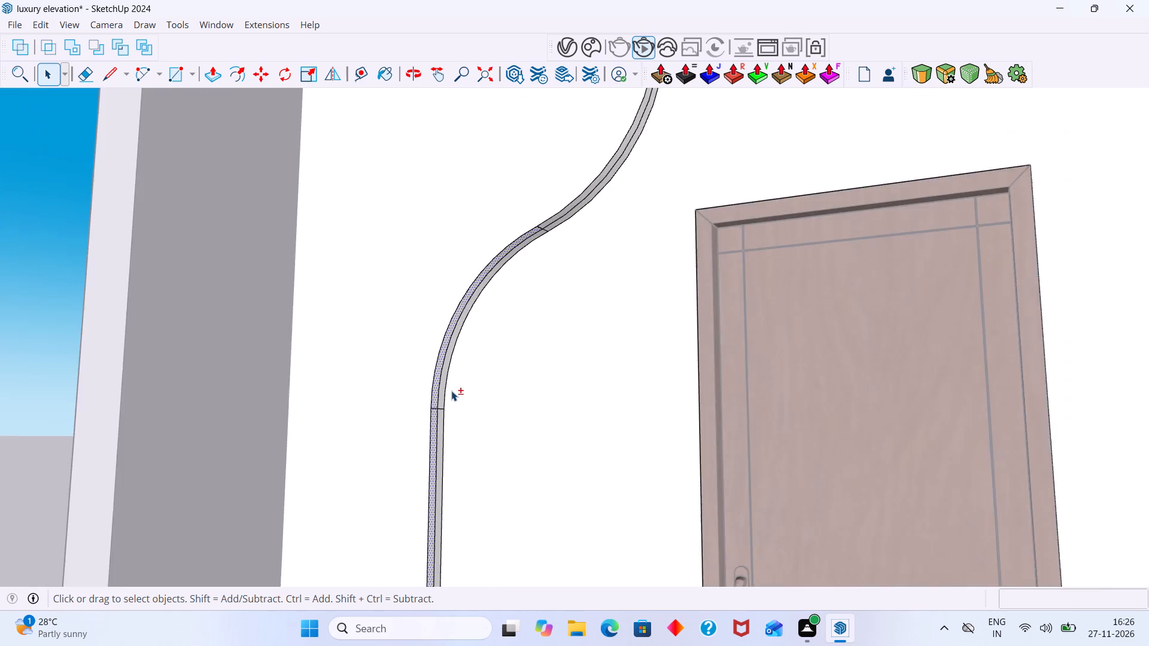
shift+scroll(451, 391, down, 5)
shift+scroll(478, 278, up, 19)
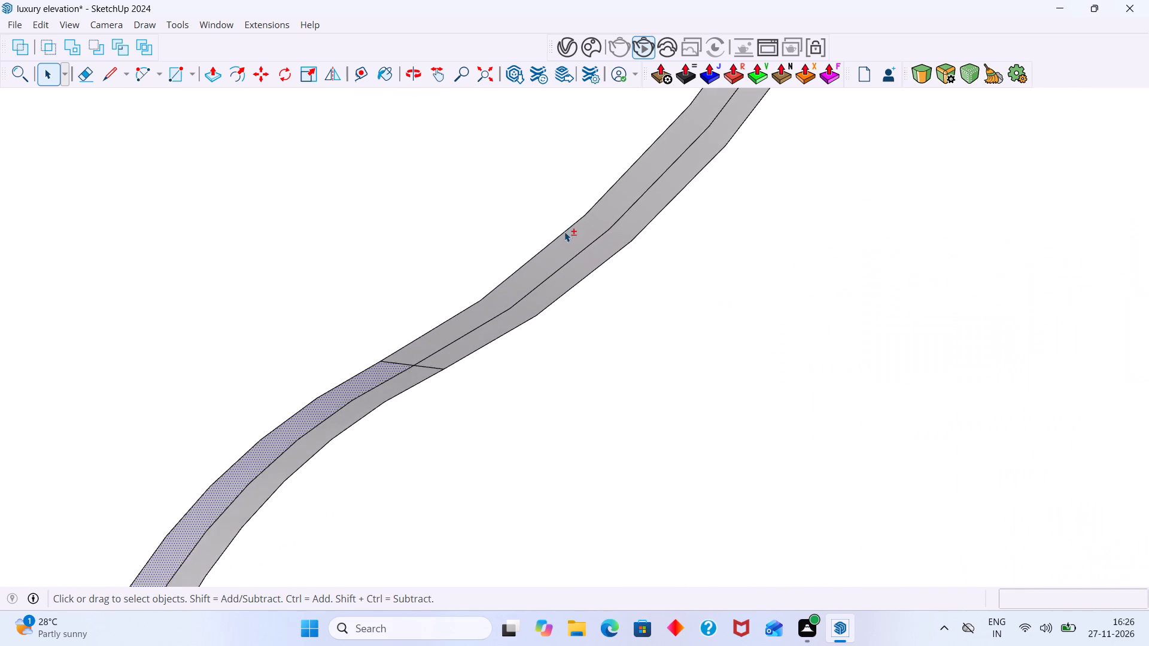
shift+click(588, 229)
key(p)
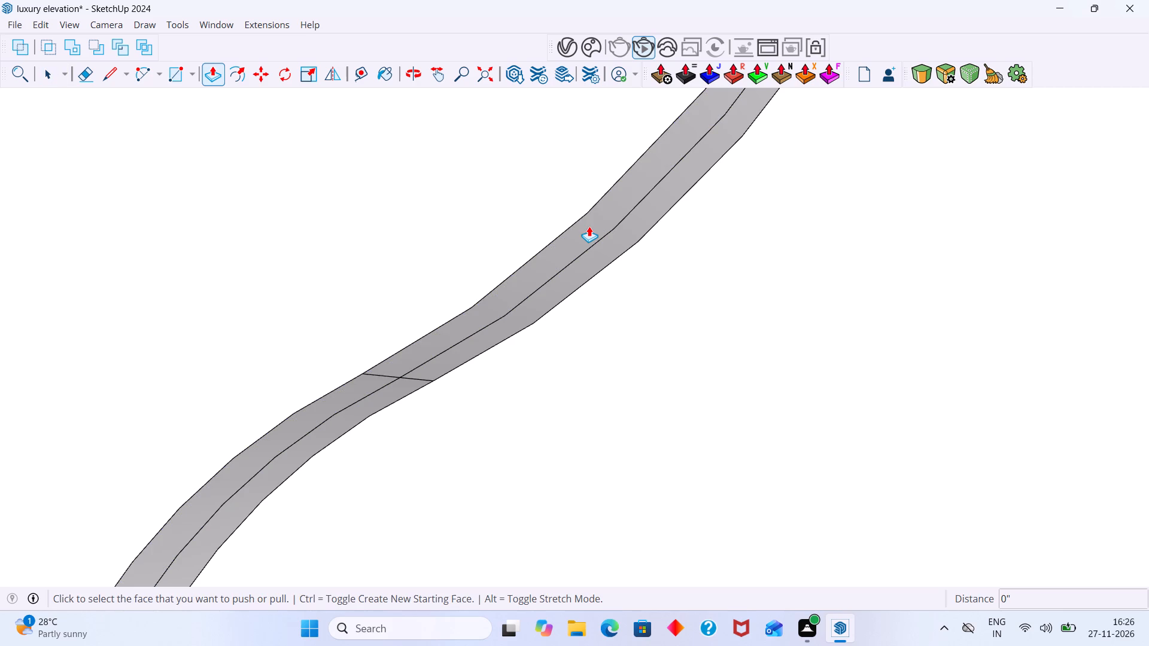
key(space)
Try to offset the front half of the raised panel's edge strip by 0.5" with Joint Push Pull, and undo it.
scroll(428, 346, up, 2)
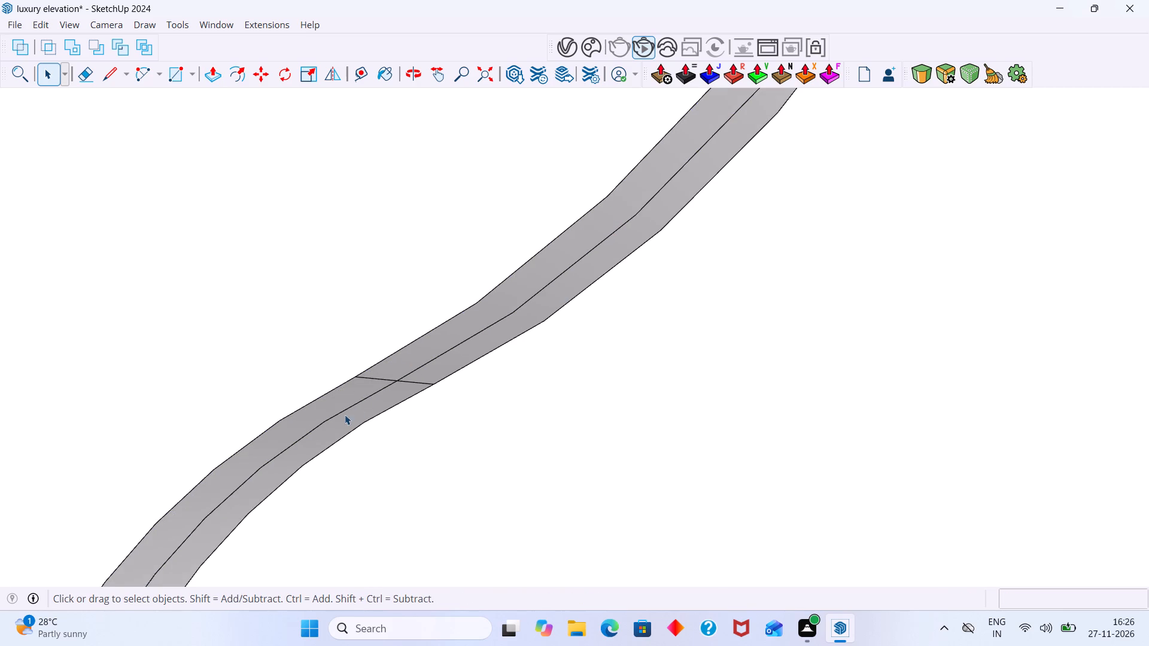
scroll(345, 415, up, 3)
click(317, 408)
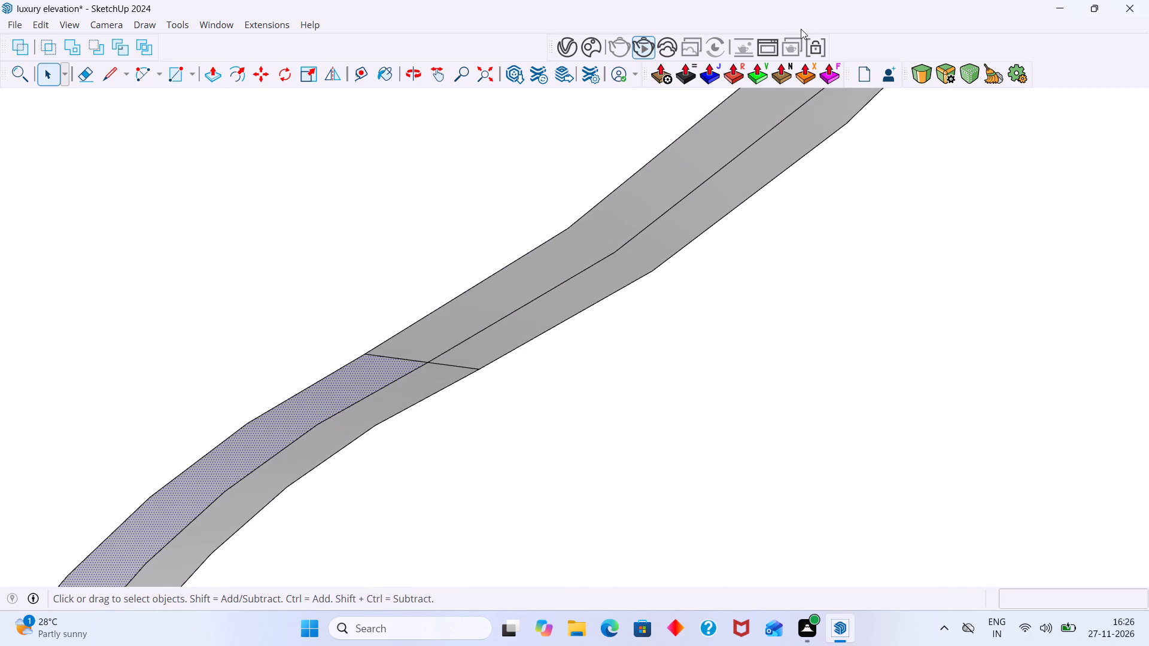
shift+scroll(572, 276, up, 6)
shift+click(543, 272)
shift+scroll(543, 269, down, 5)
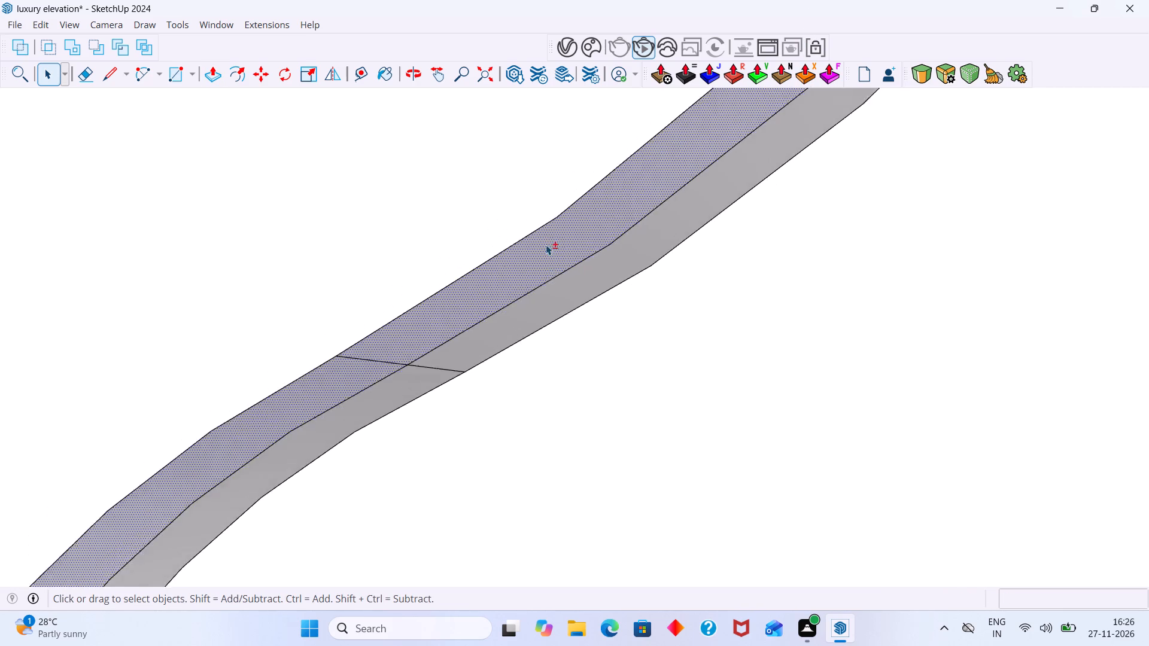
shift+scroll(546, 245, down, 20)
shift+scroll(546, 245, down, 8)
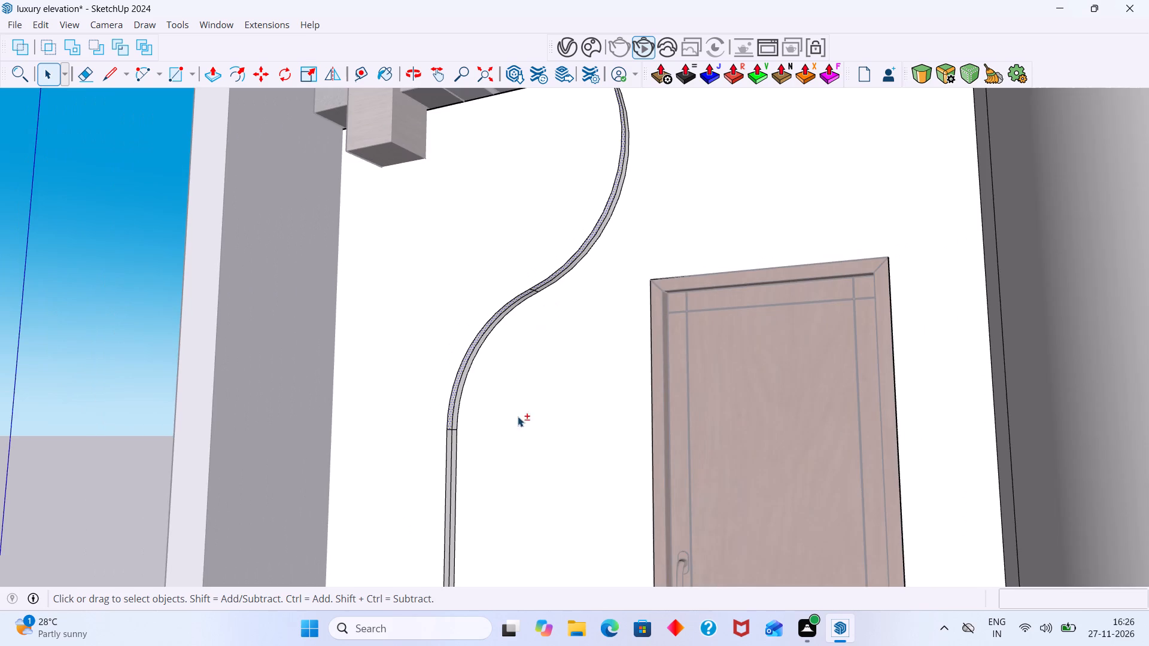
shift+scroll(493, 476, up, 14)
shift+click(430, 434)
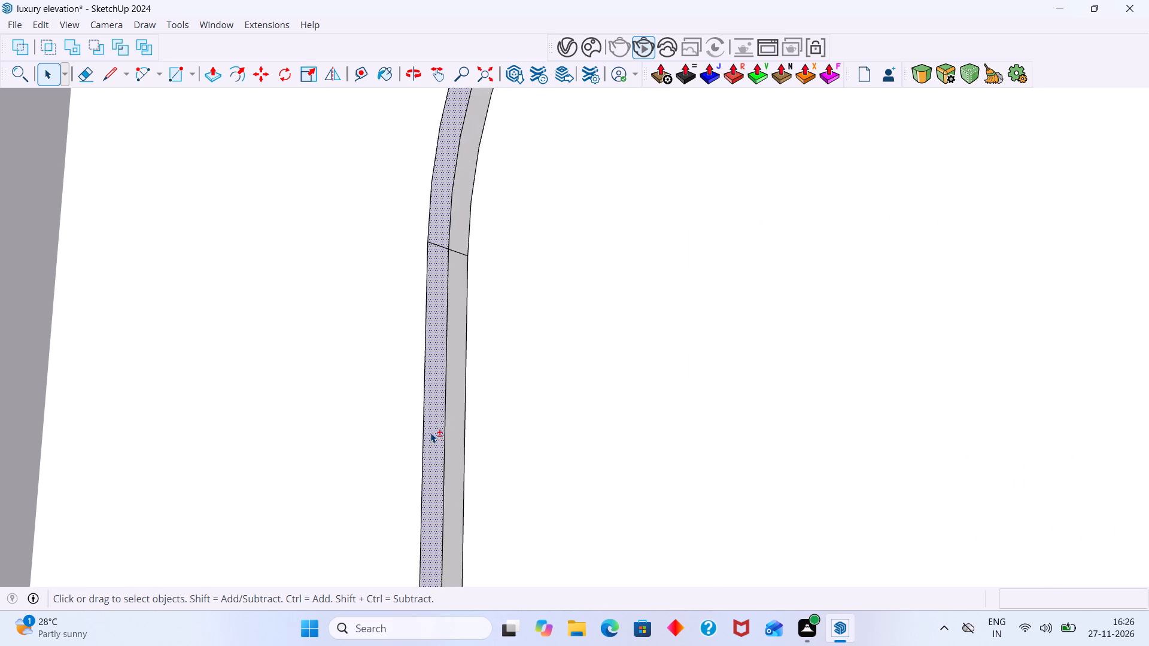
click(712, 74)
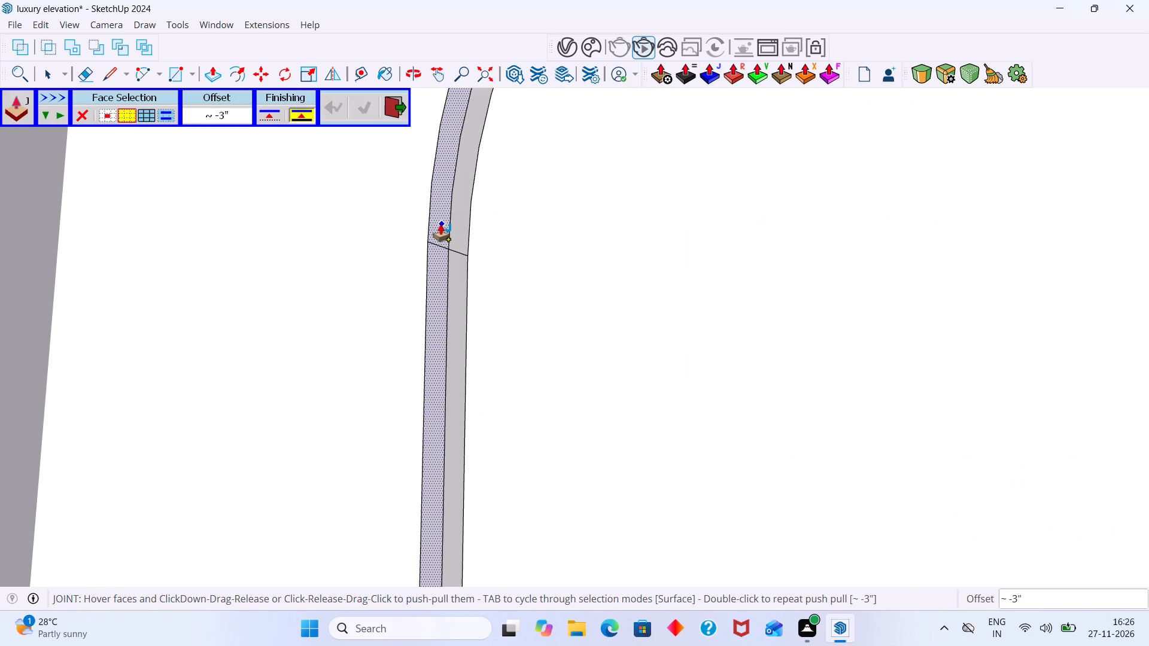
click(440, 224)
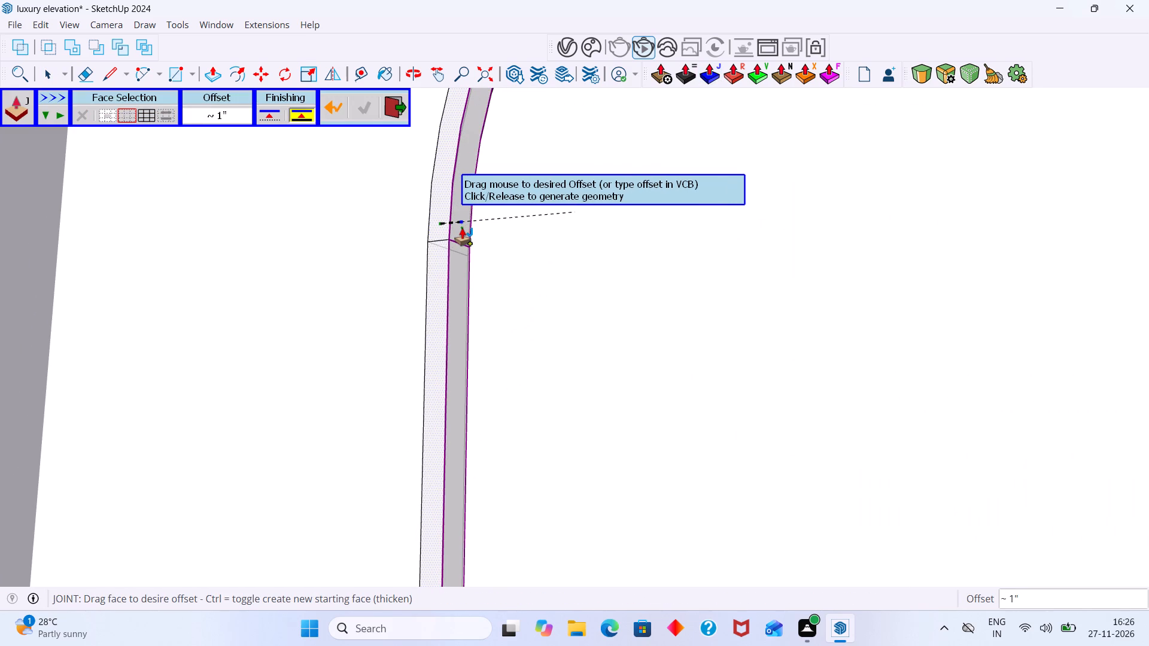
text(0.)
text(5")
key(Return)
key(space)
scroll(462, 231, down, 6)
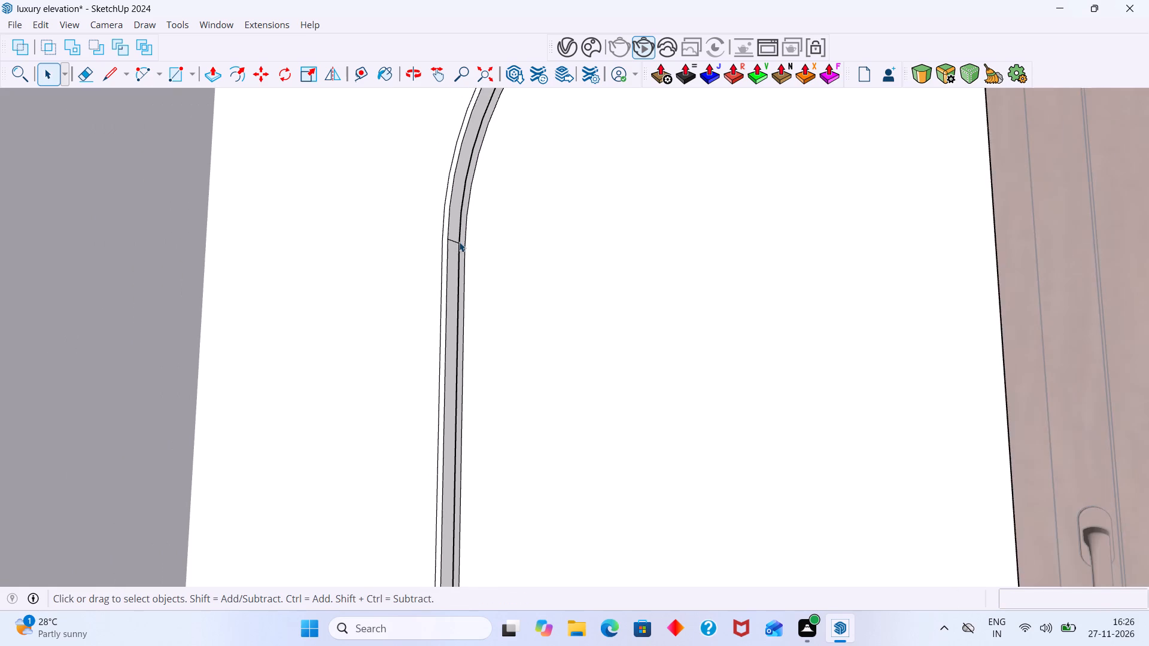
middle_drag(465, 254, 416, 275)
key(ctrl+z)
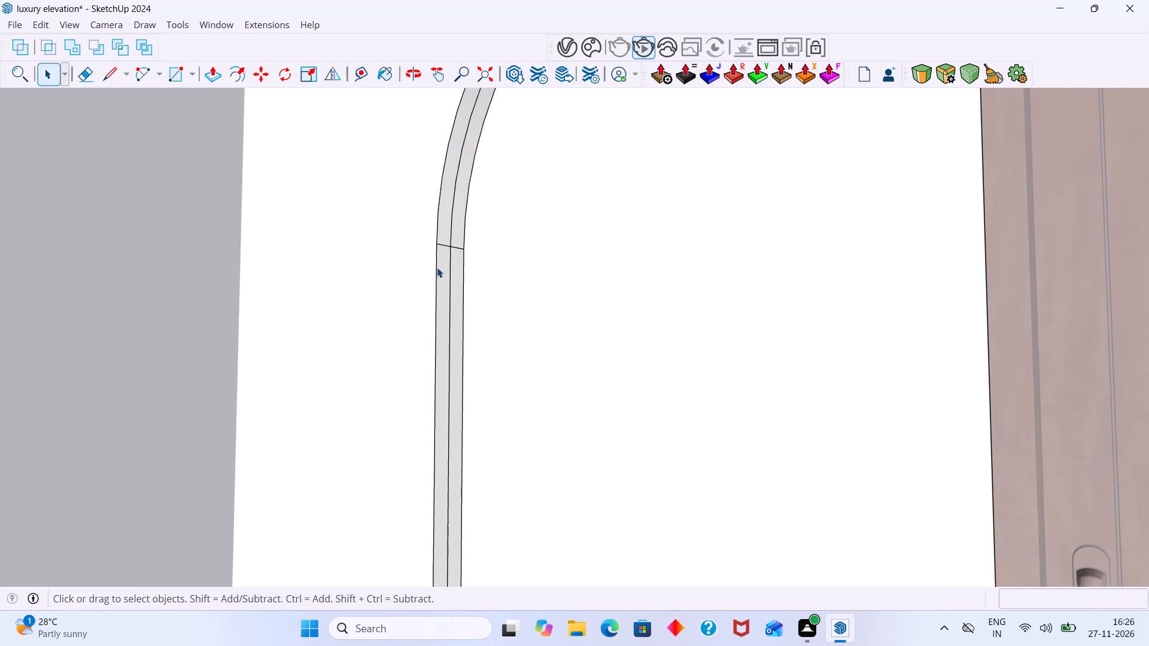
Offset the front half of the raised panel's edge strip, its straight part and both S-curve parts, by 1" with Joint Push Pull.
scroll(448, 267, up, 8)
click(448, 258)
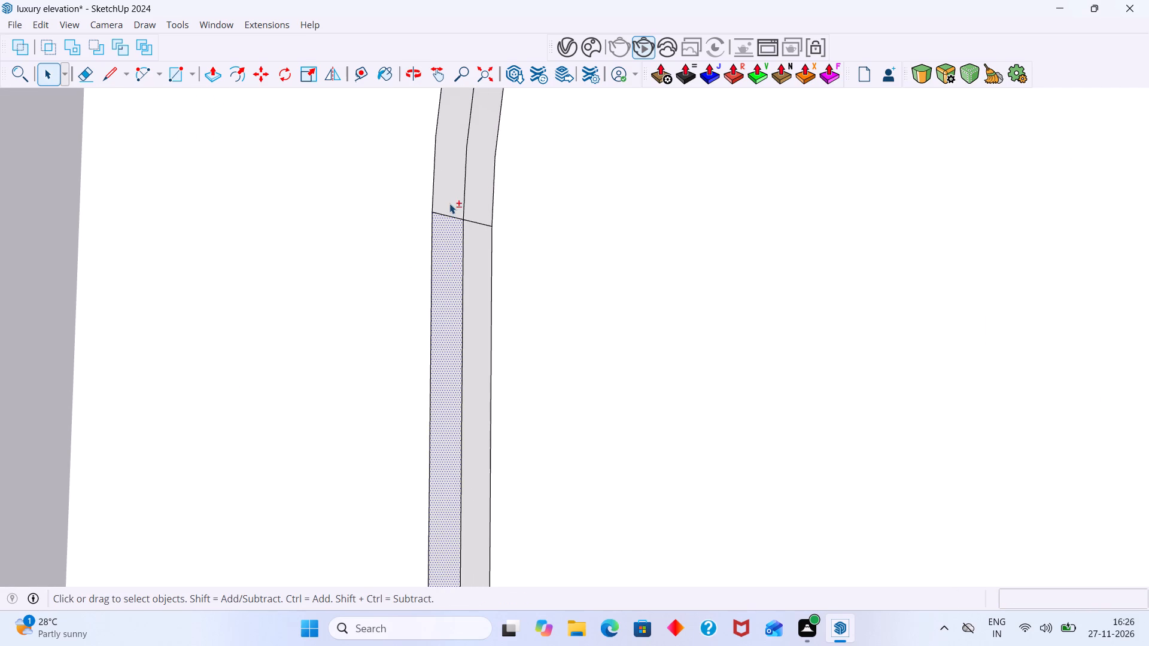
shift+scroll(446, 192, up, 5)
shift+click(445, 189)
shift+scroll(454, 181, down, 8)
shift+middle_drag(469, 176, 482, 290)
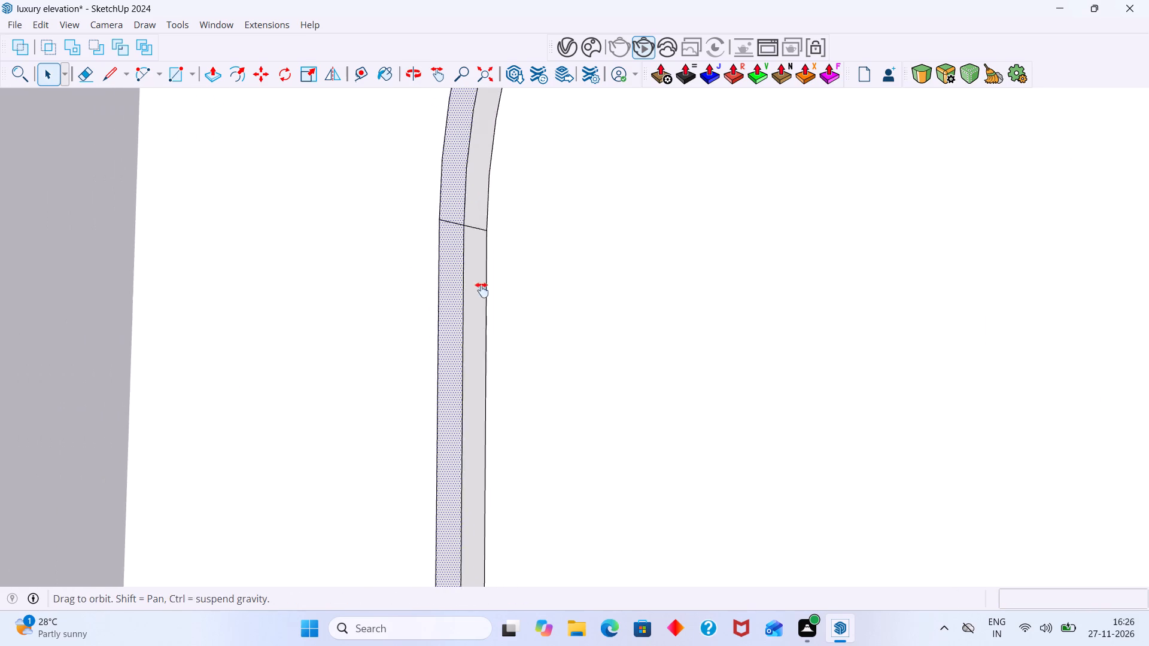
shift+middle_drag(482, 290, 501, 318)
shift+scroll(513, 245, down, 14)
shift+middle_drag(436, 346, 525, 285)
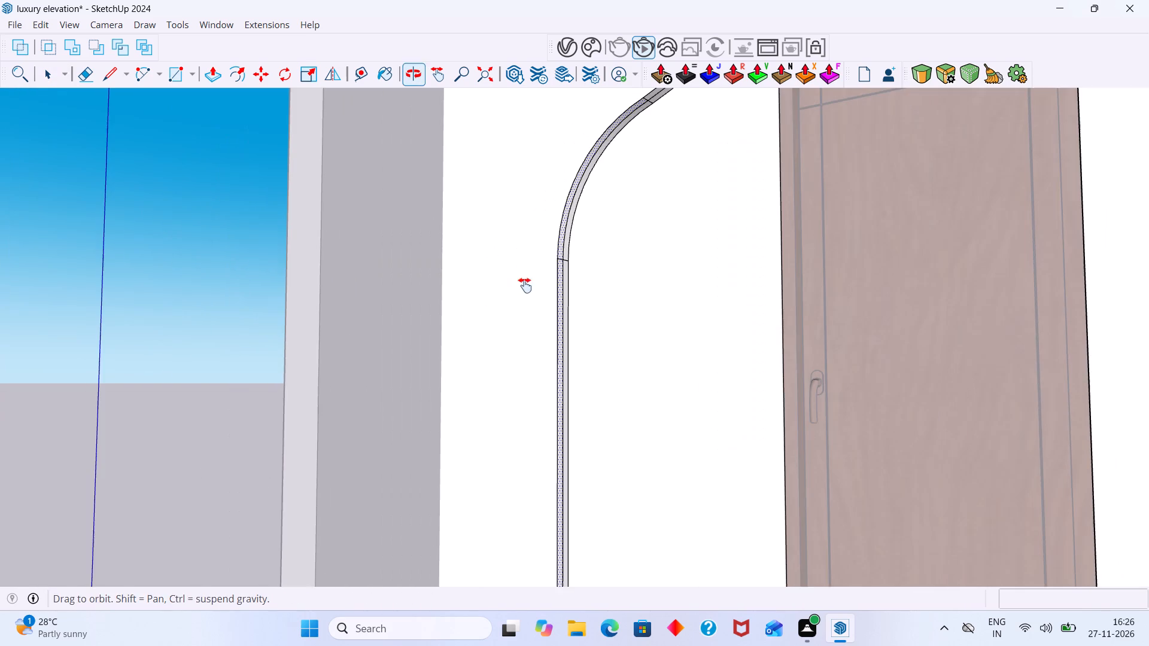
shift+middle_drag(525, 285, 503, 316)
shift+middle_drag(580, 191, 436, 429)
shift+scroll(550, 322, up, 10)
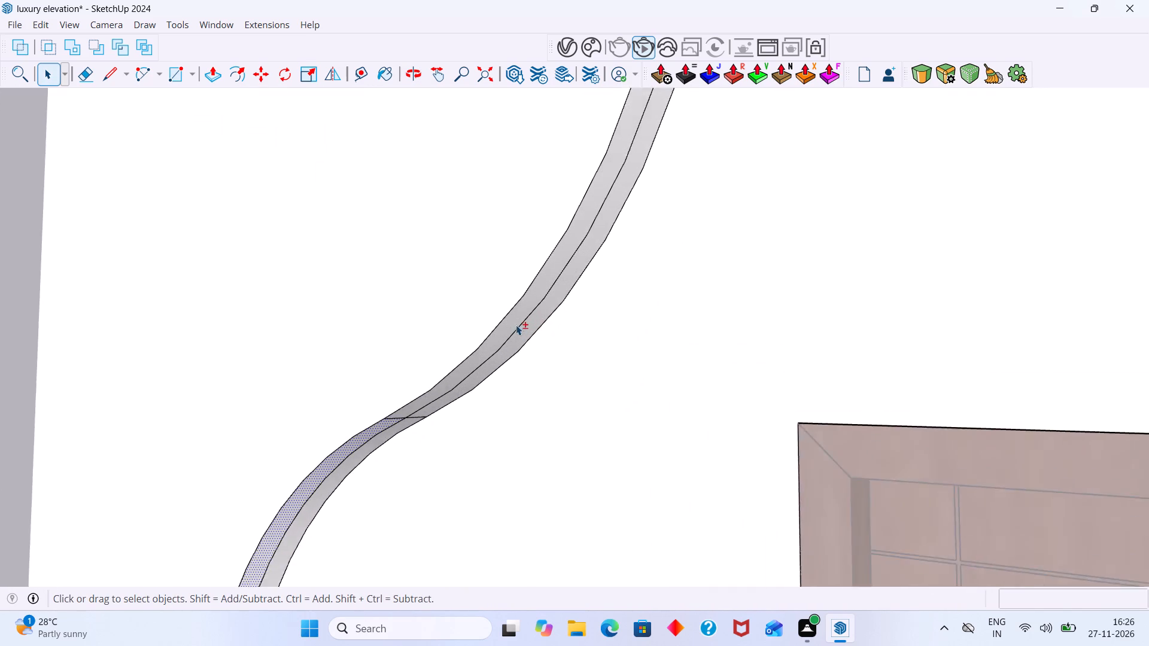
shift+scroll(516, 325, up, 11)
shift+click(527, 301)
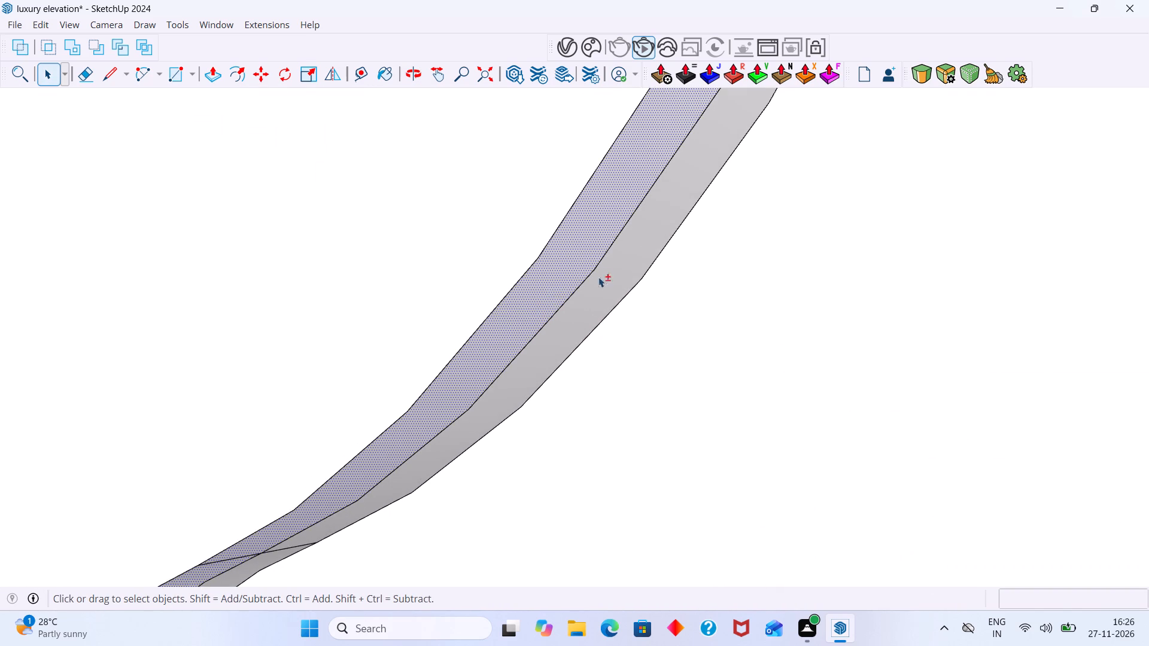
click(709, 83)
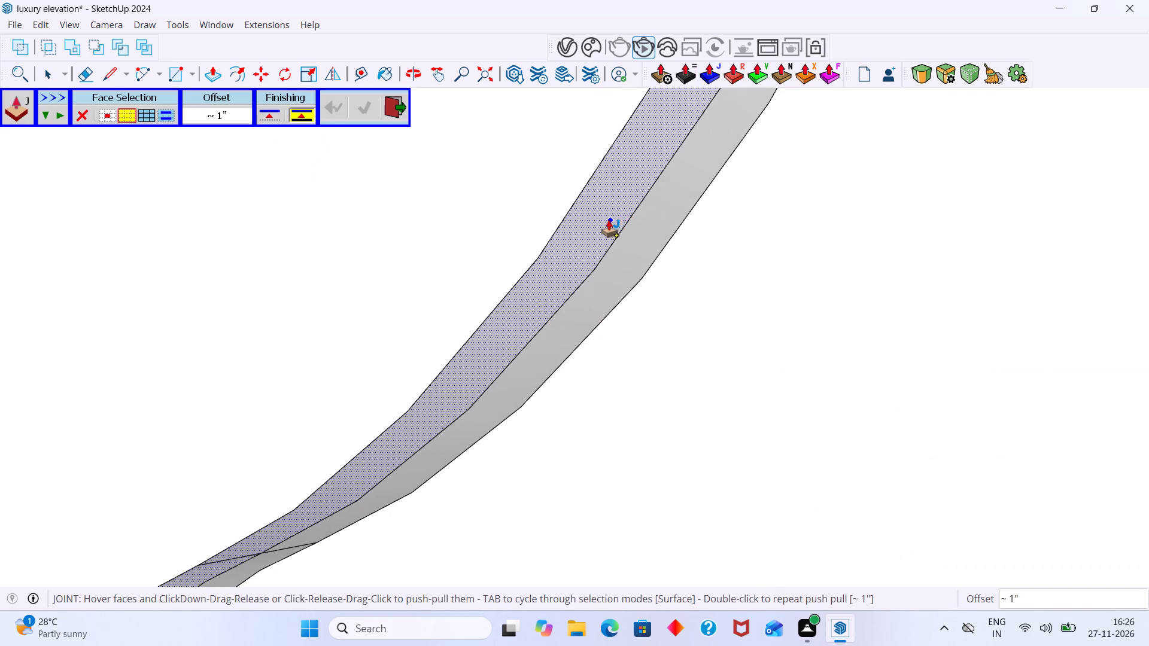
click(609, 220)
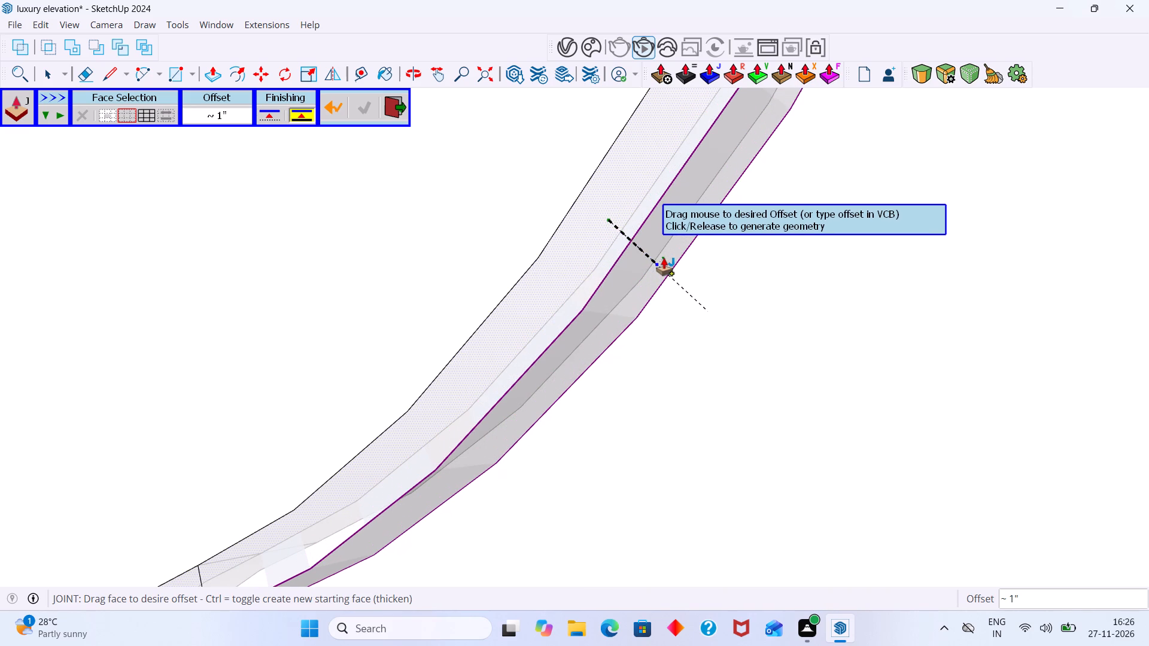
key(1)
key(shift+quotedbl)
key(Return)
key(space)
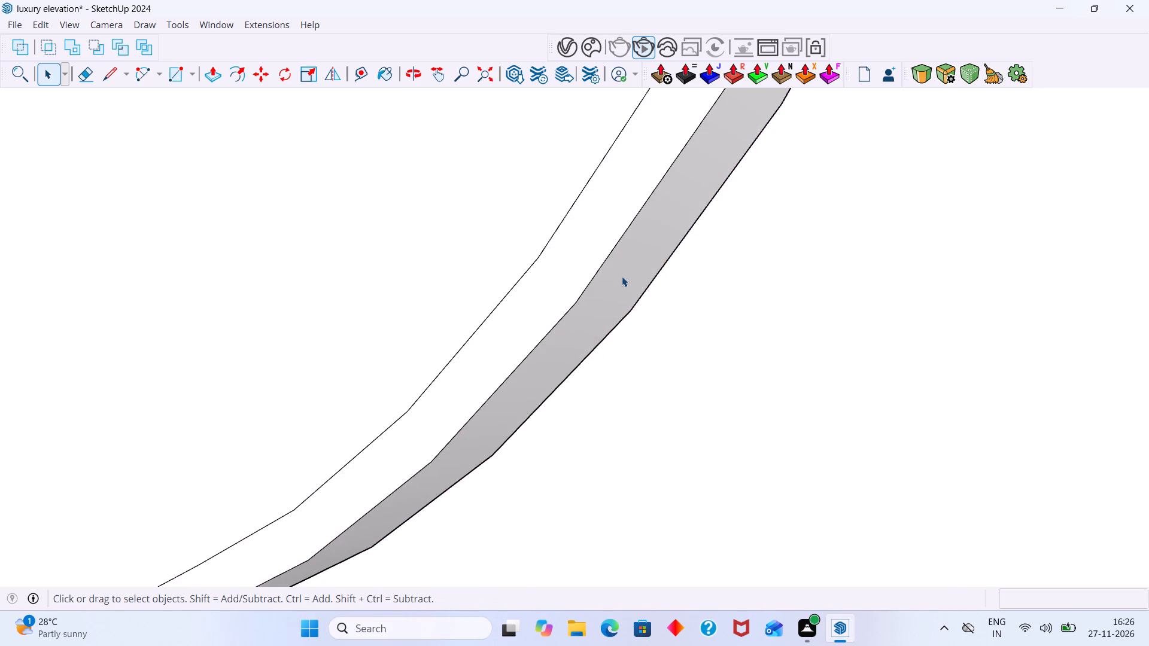
Examine the stepped edge strip along the S-curve, at its upper end and in the overall view, closing the wall group.
scroll(622, 298, down, 20)
scroll(622, 298, down, 8)
middle_drag(490, 486, 517, 316)
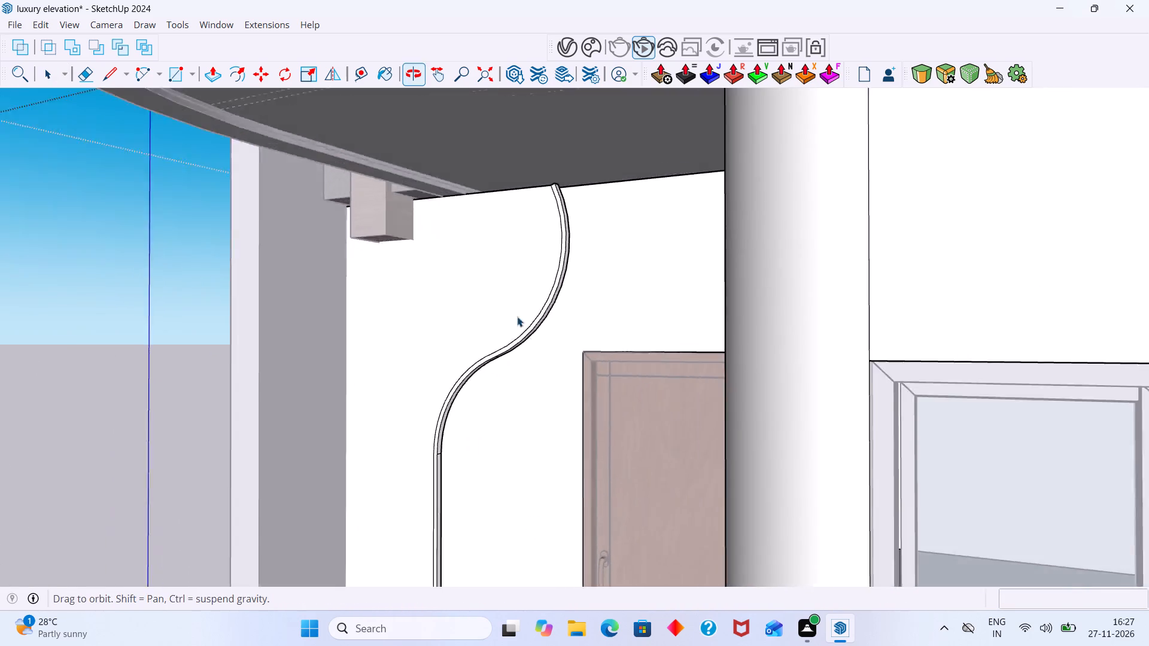
middle_drag(517, 316, 530, 445)
scroll(543, 180, up, 19)
middle_drag(573, 230, 655, 270)
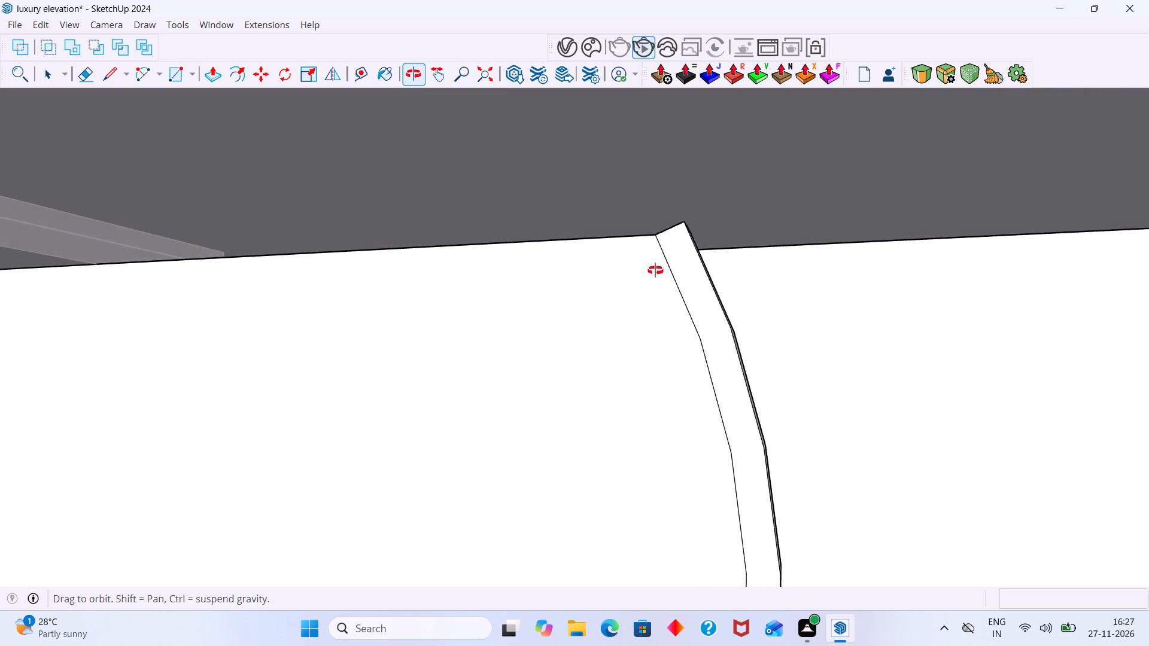
middle_drag(655, 270, 668, 267)
scroll(686, 254, up, 6)
middle_drag(698, 248, 371, 327)
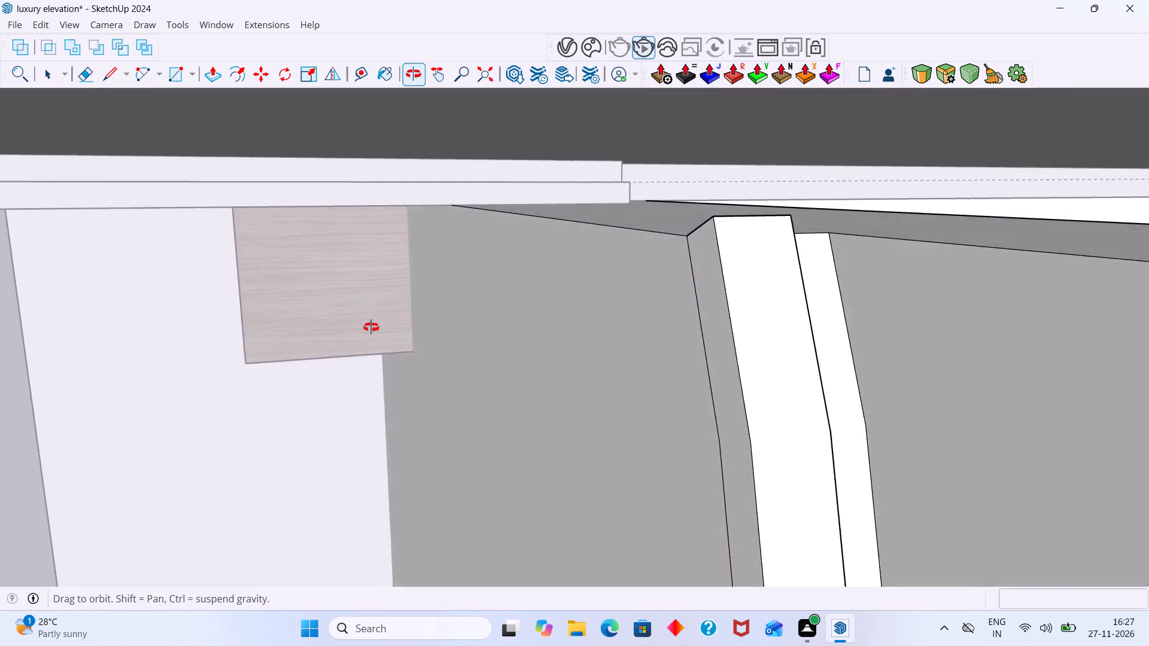
middle_drag(371, 327, 617, 339)
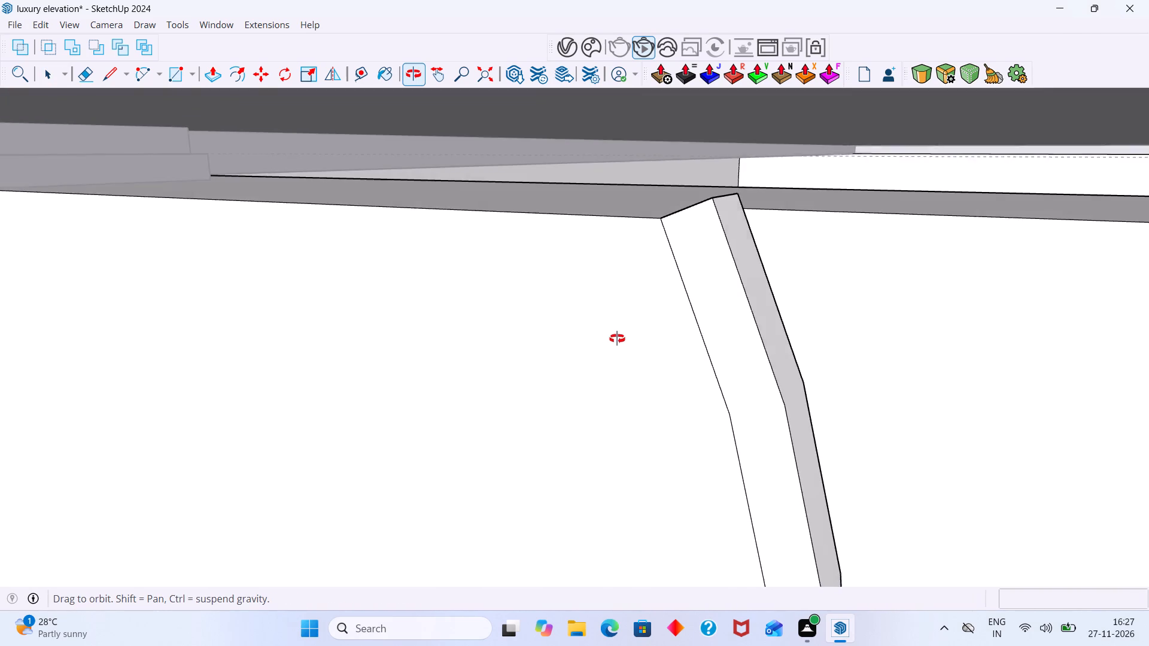
middle_drag(617, 339, 663, 294)
scroll(681, 272, down, 10)
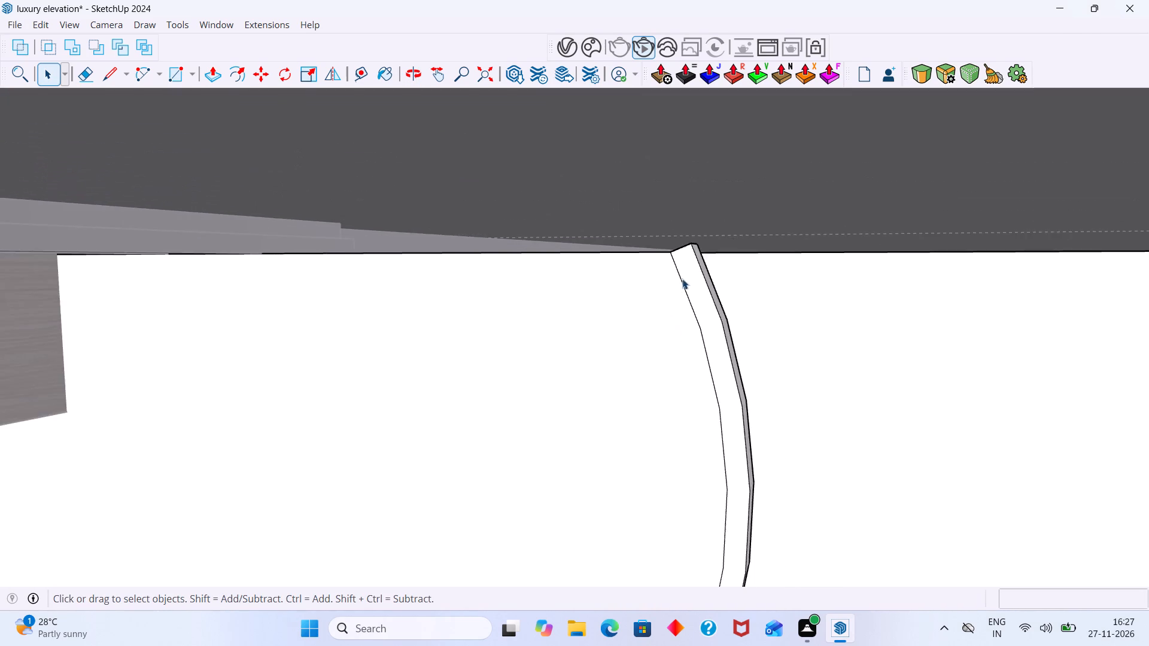
scroll(682, 279, down, 18)
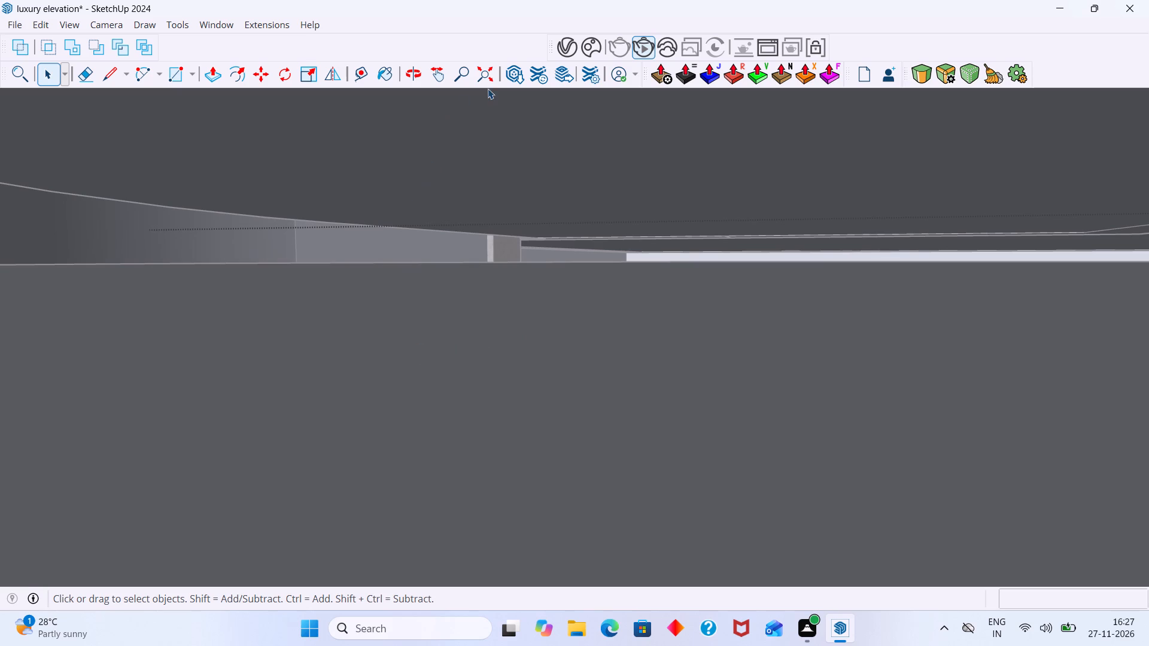
click(485, 82)
scroll(515, 222, down, 5)
scroll(461, 324, up, 5)
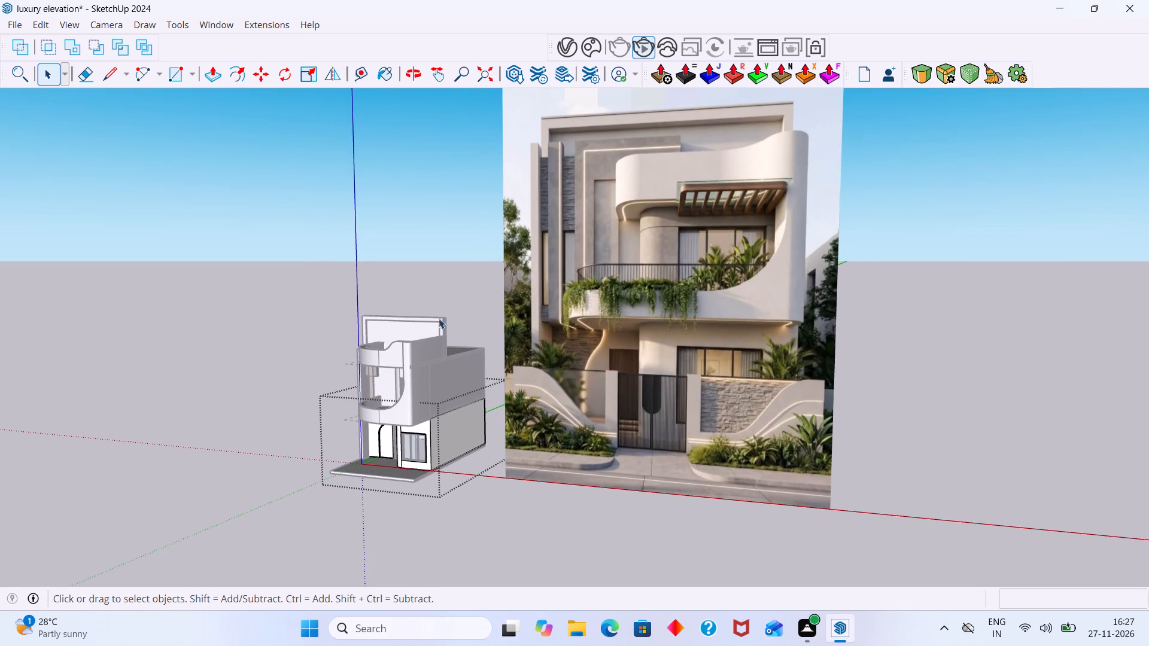
shift+middle_drag(421, 333, 577, 157)
drag(618, 334, 611, 332)
scroll(475, 274, up, 7)
shift+middle_drag(522, 272, 415, 269)
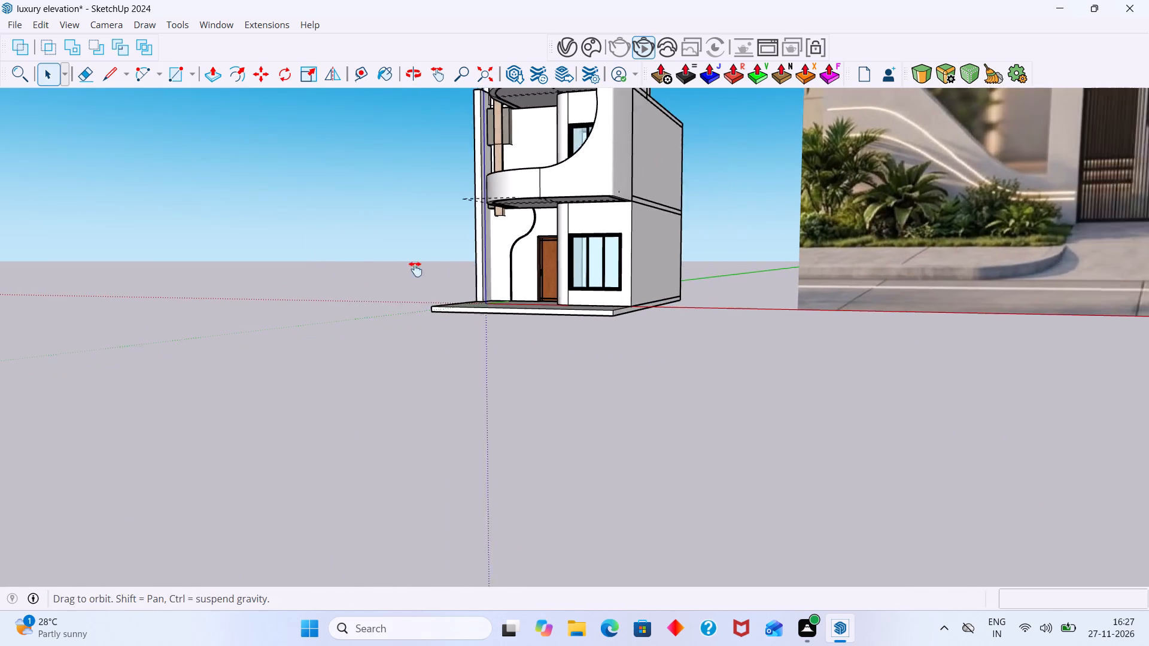
shift+middle_drag(415, 269, 411, 269)
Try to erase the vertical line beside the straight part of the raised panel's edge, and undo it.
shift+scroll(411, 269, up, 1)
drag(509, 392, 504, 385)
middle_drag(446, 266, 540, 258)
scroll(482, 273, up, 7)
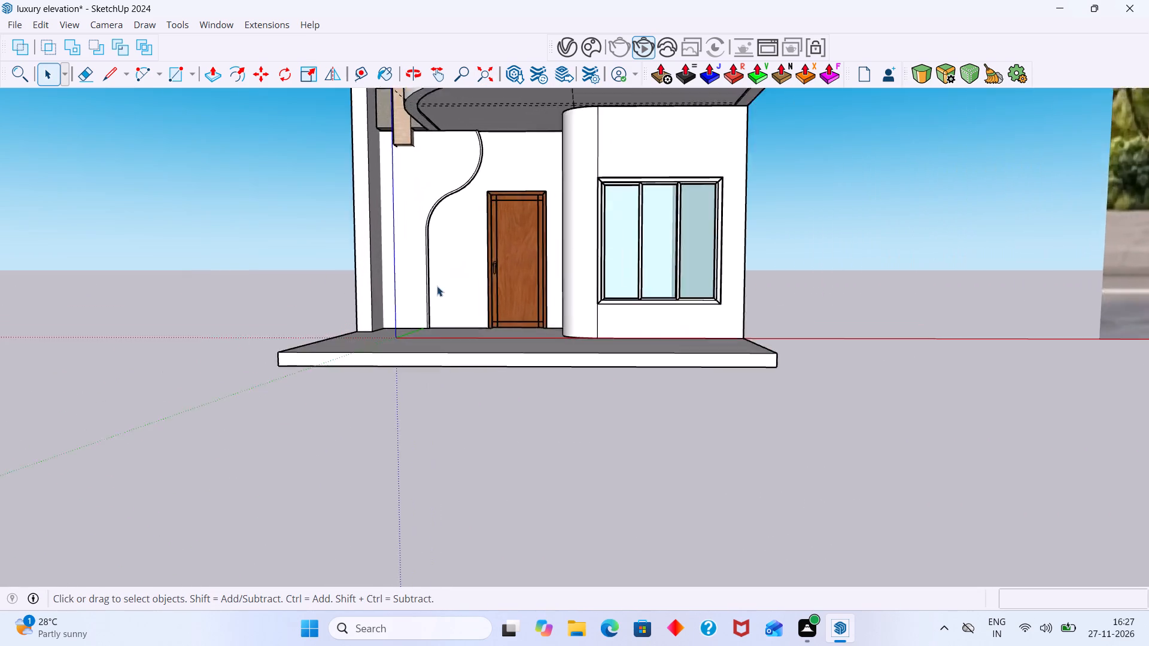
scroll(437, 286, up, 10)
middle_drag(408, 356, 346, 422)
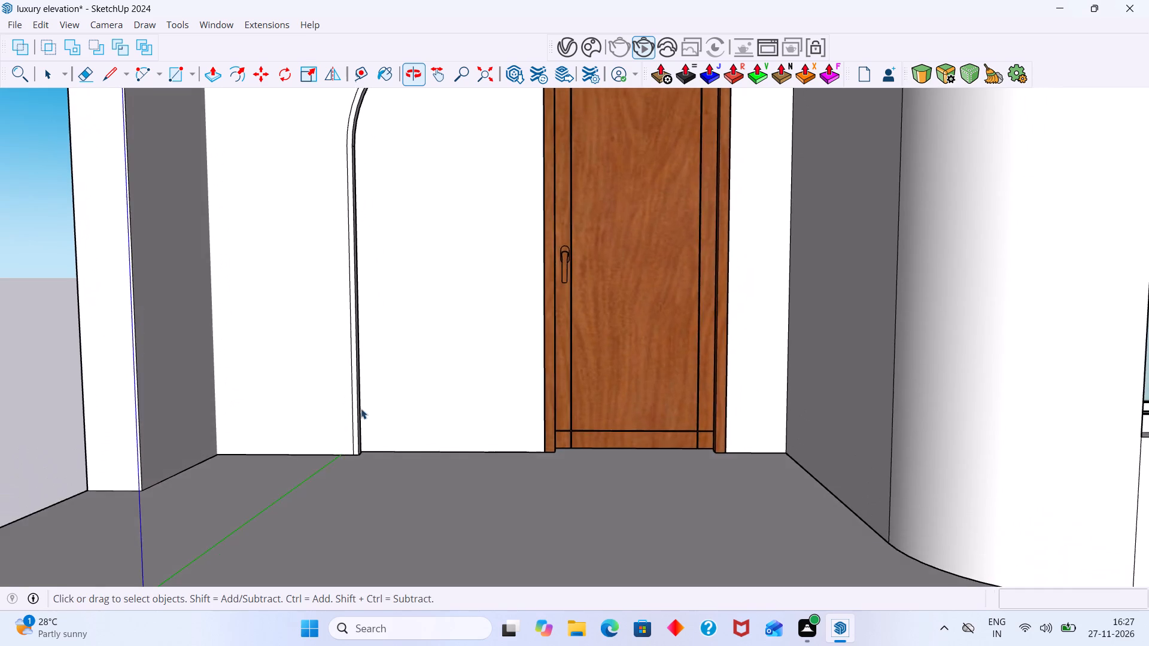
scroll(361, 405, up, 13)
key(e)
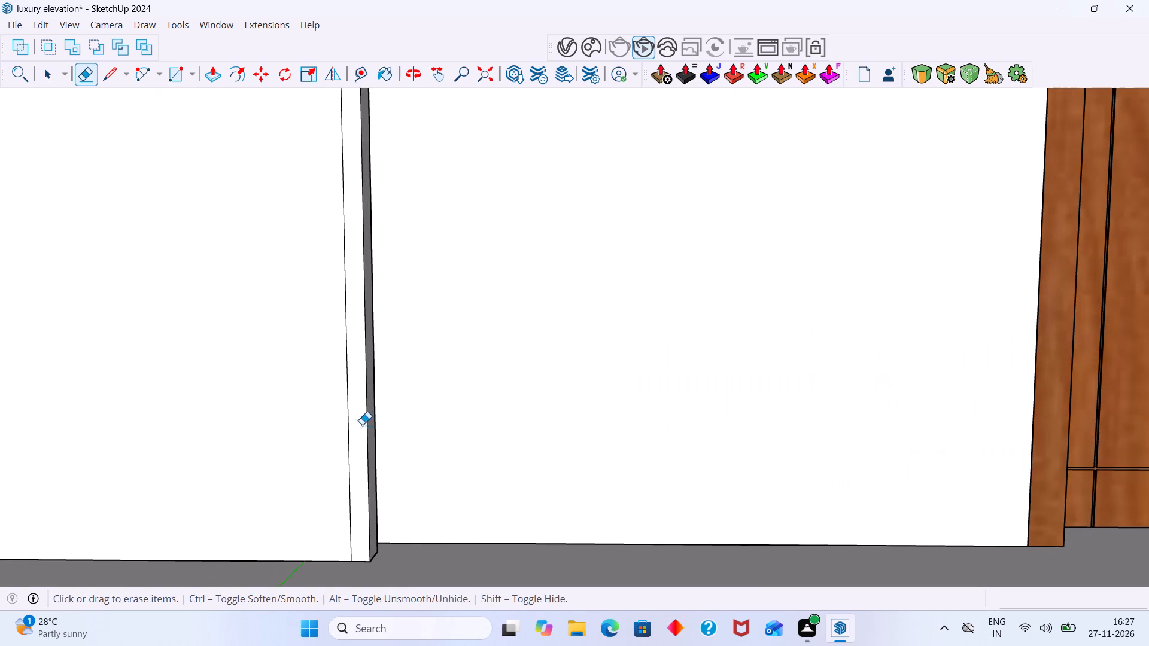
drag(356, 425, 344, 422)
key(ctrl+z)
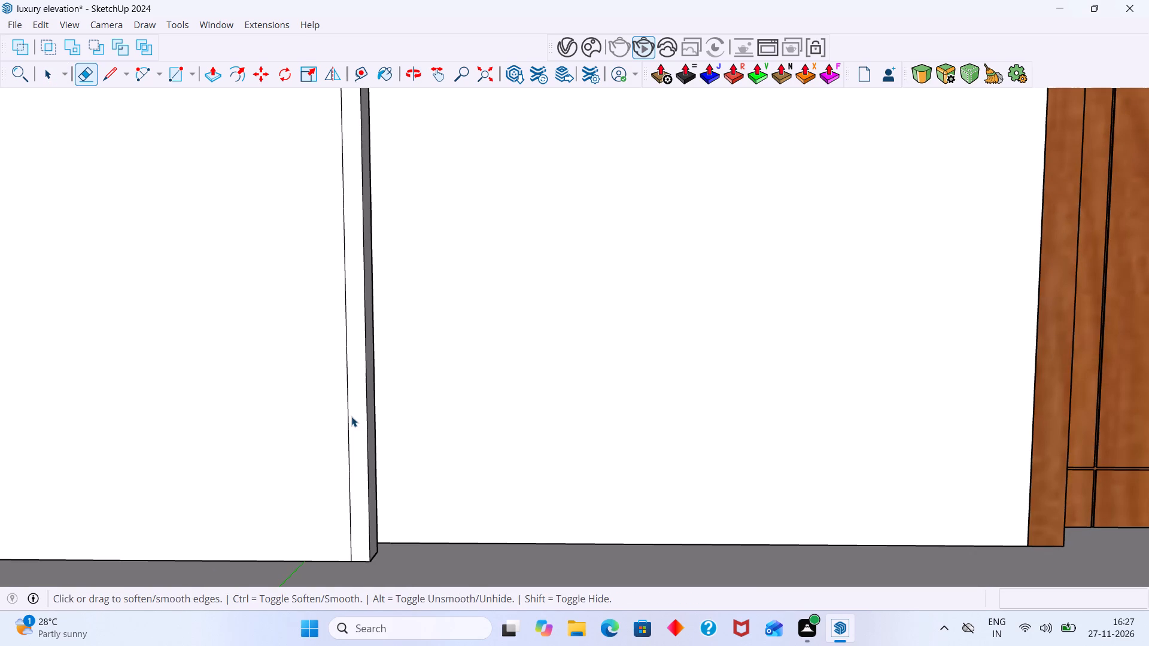
Reopen the wall group and delete the vertical line on the raised panel's front face along the straight part of its edge.
key(space)
scroll(358, 413, up, 4)
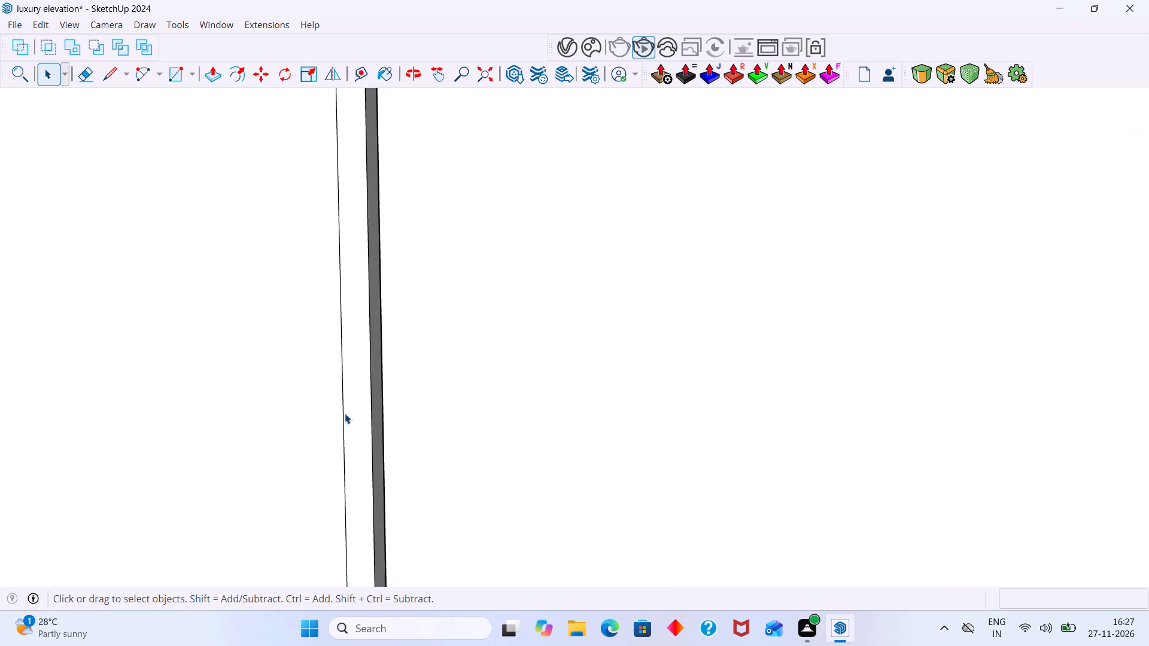
double_click(344, 419)
click(353, 426)
click(345, 433)
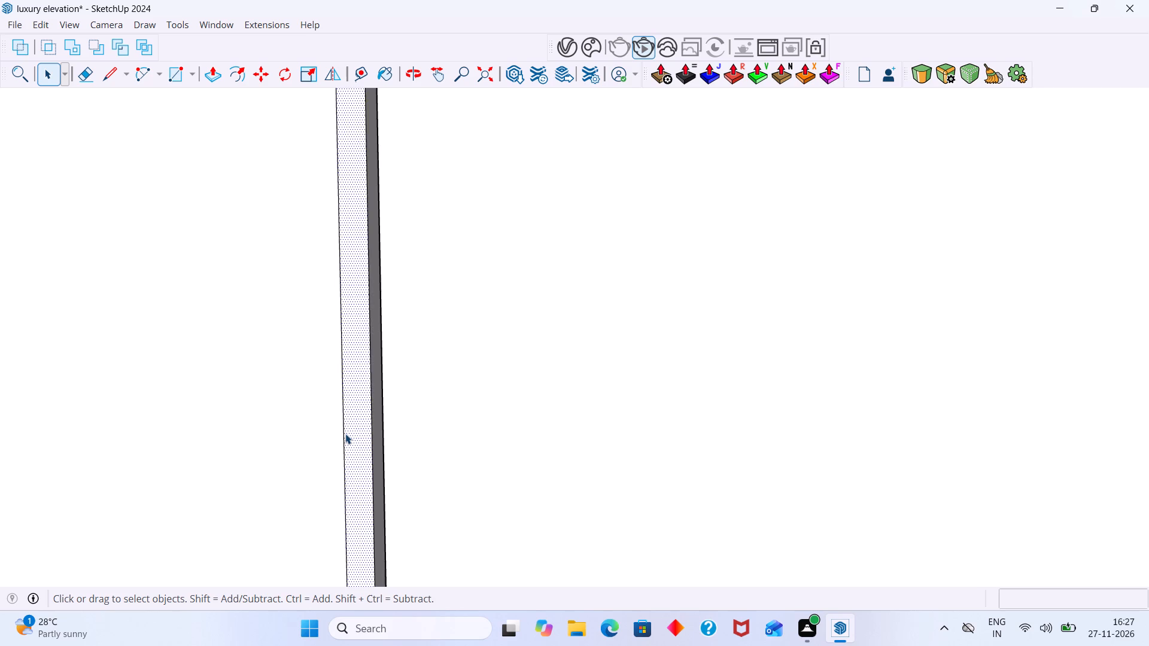
click(345, 436)
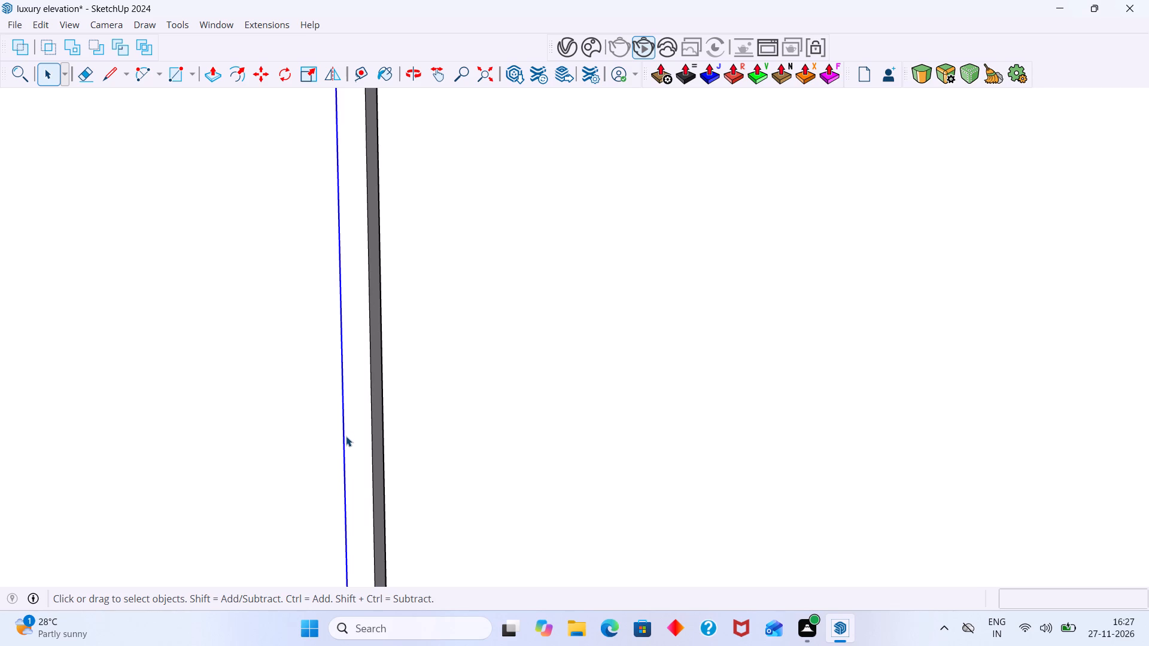
key(Delete)
scroll(363, 419, down, 10)
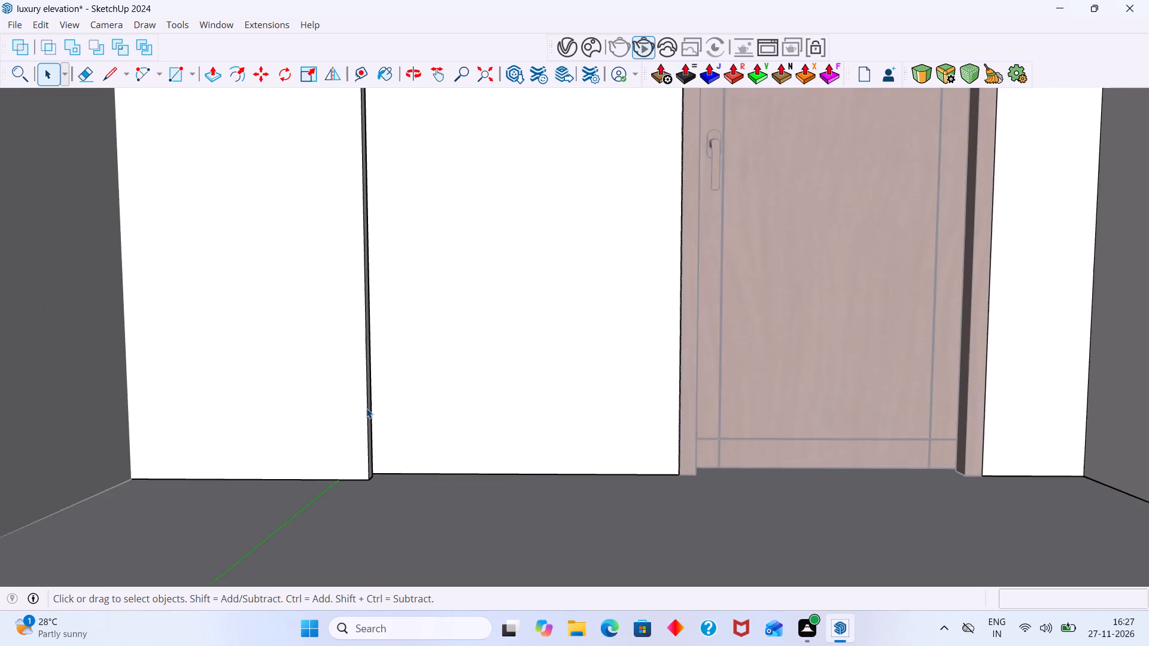
scroll(366, 408, down, 13)
shift+middle_drag(366, 391, 367, 434)
shift+scroll(367, 435, up, 5)
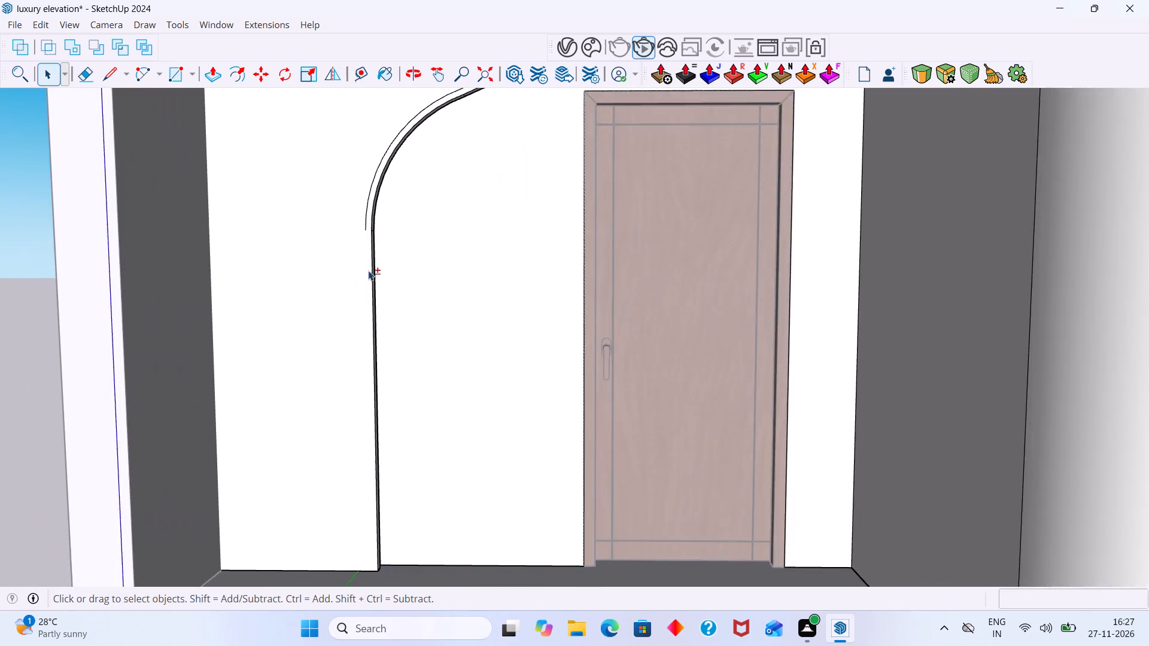
Erase the two leftover arc lines running beside the lower and upper S-curves of the raised panel's edge.
shift+scroll(382, 259, up, 1)
shift+middle_drag(382, 259, 381, 456)
scroll(378, 357, up, 10)
key(e)
scroll(354, 378, up, 2)
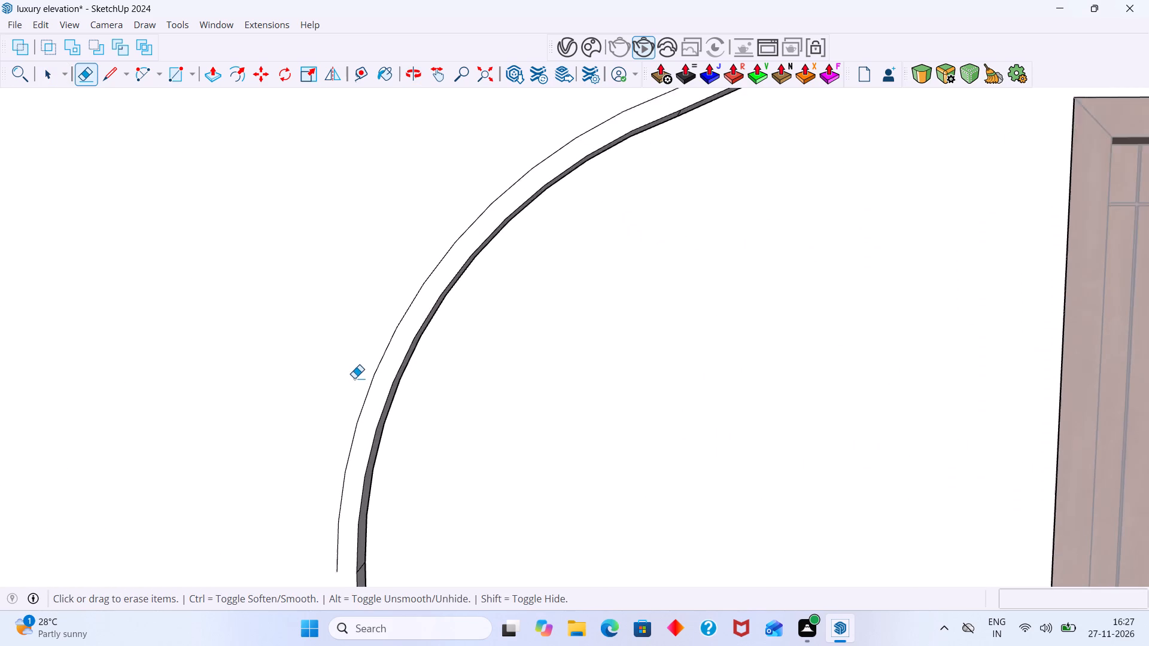
scroll(354, 378, up, 5)
drag(376, 394, 369, 388)
scroll(370, 380, down, 16)
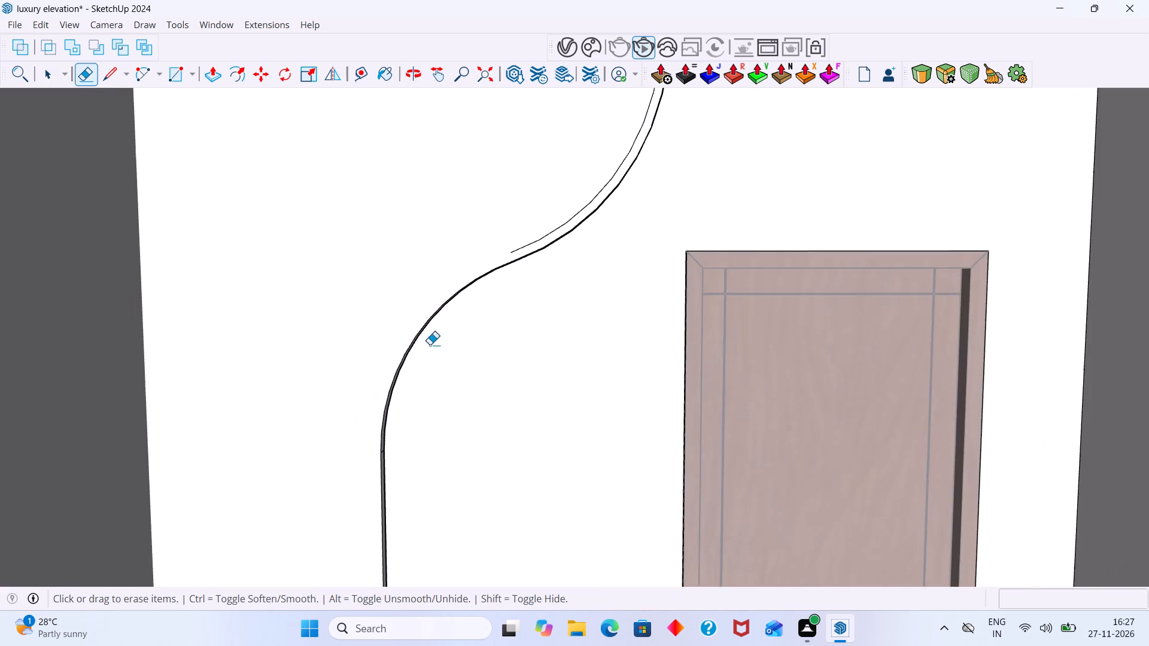
scroll(518, 258, up, 7)
click(520, 246)
click(520, 242)
scroll(520, 242, up, 1)
scroll(520, 242, down, 7)
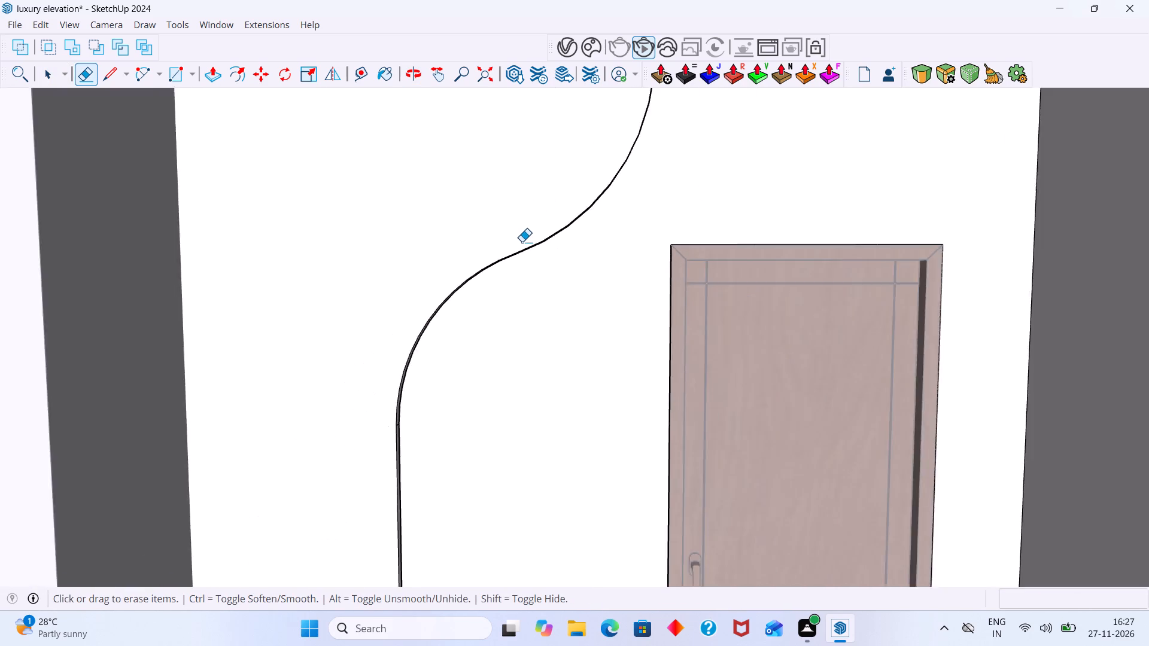
scroll(522, 242, down, 10)
key(space)
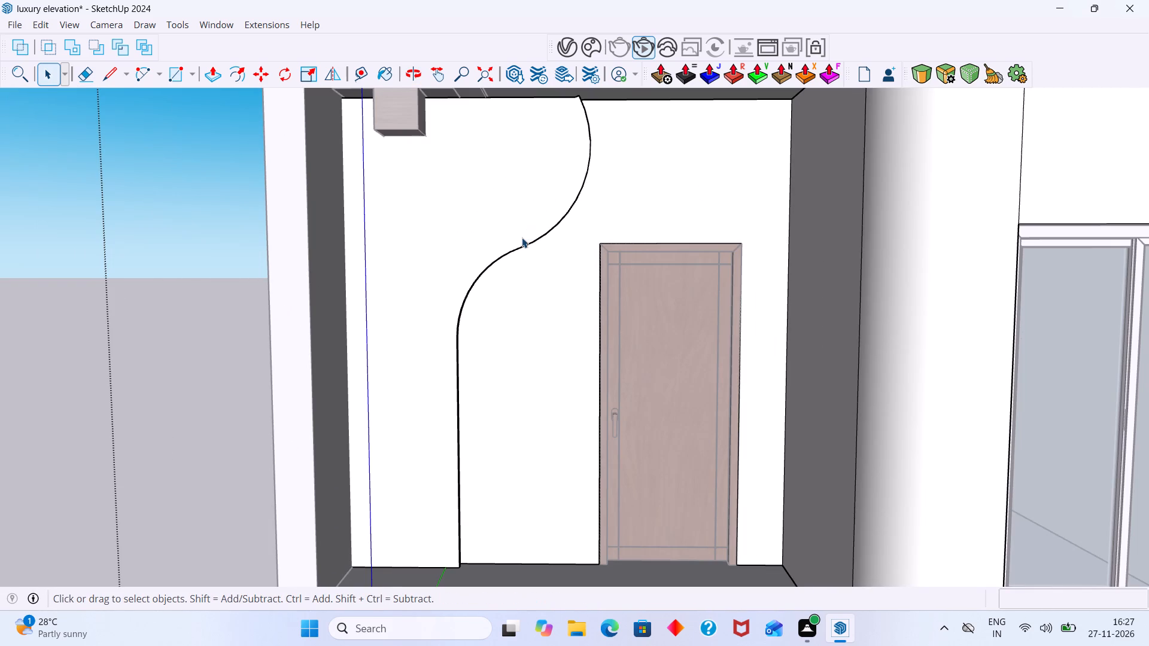
Examine the stepped edge strip up close where its straight part meets the S-curve, including the narrow step face, and close the wall group.
scroll(524, 292, up, 2)
middle_drag(528, 368, 326, 370)
scroll(492, 358, up, 4)
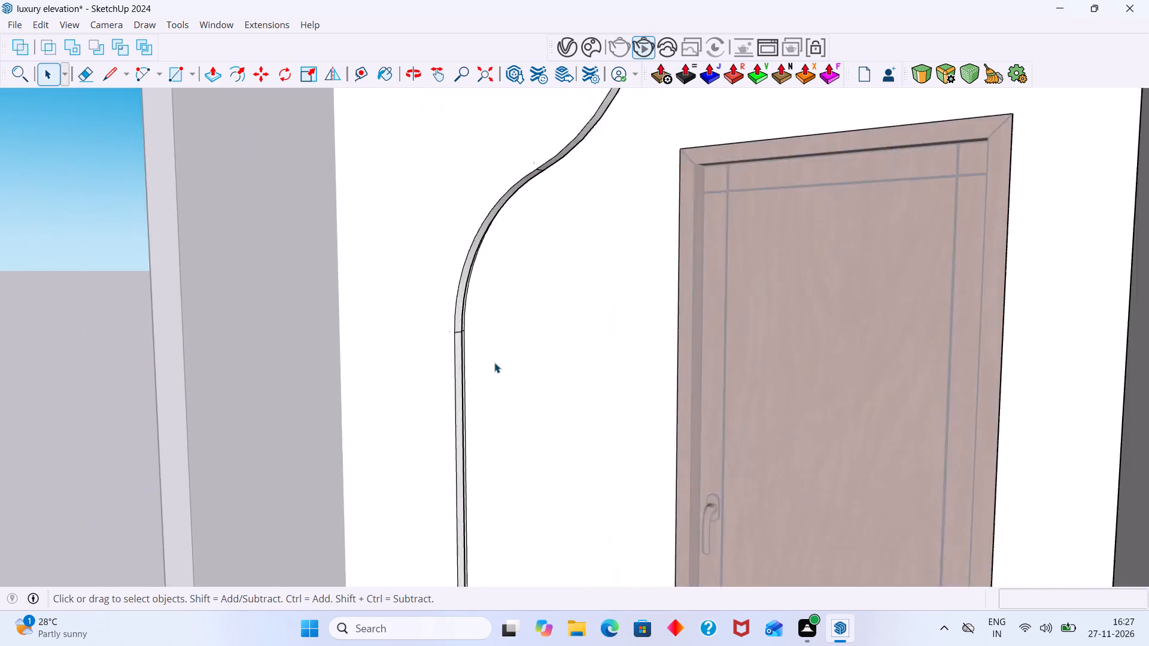
scroll(494, 362, up, 9)
middle_drag(470, 388, 266, 444)
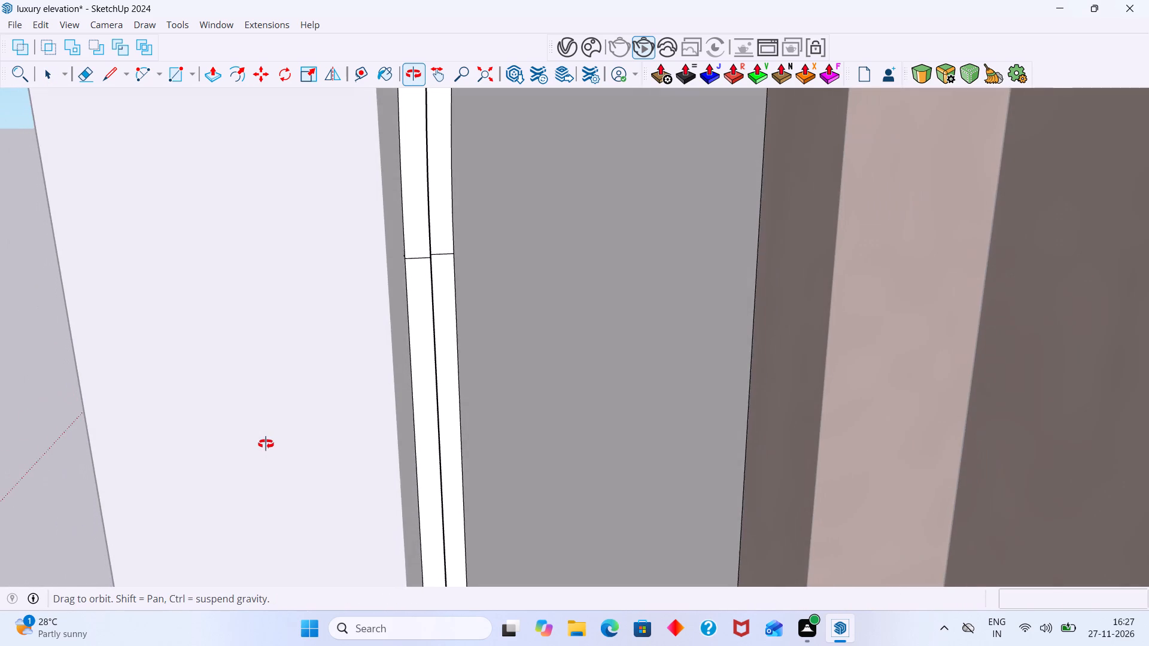
middle_drag(266, 444, 275, 440)
scroll(593, 278, up, 15)
middle_drag(371, 249, 339, 272)
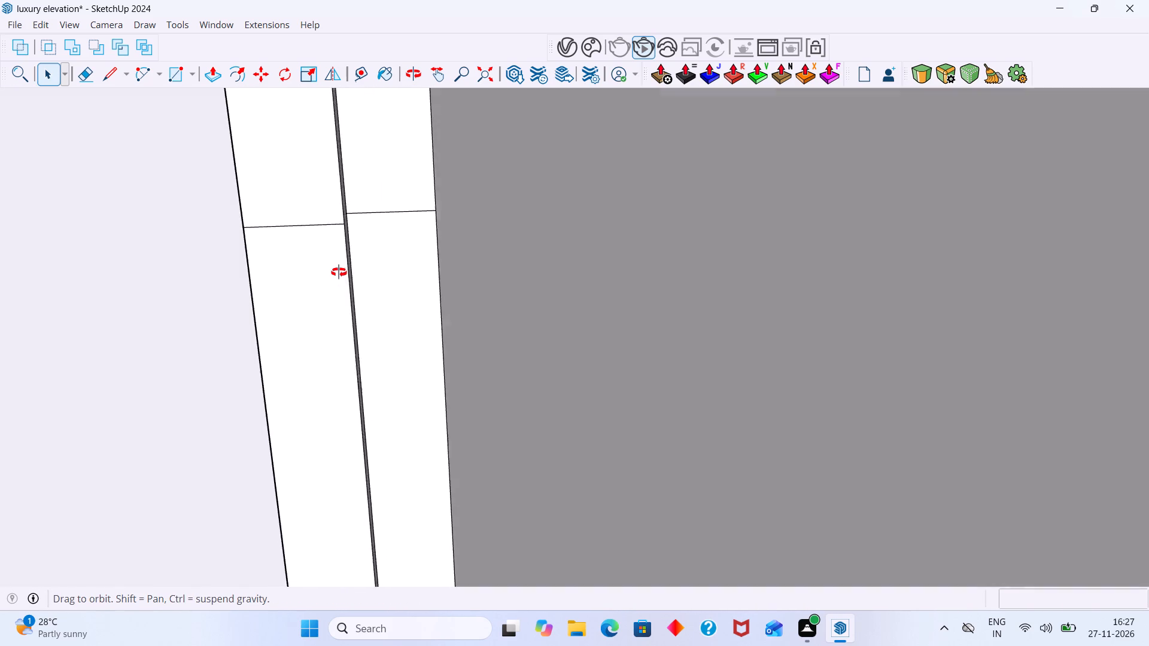
middle_drag(339, 272, 367, 269)
scroll(385, 243, up, 3)
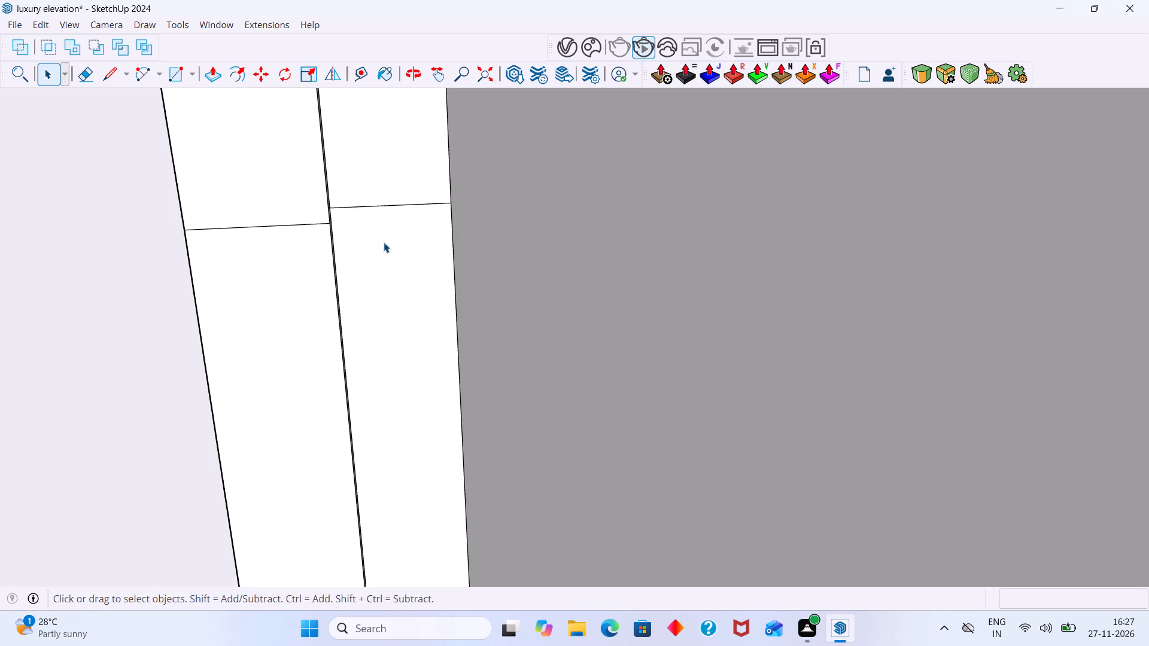
scroll(375, 249, down, 3)
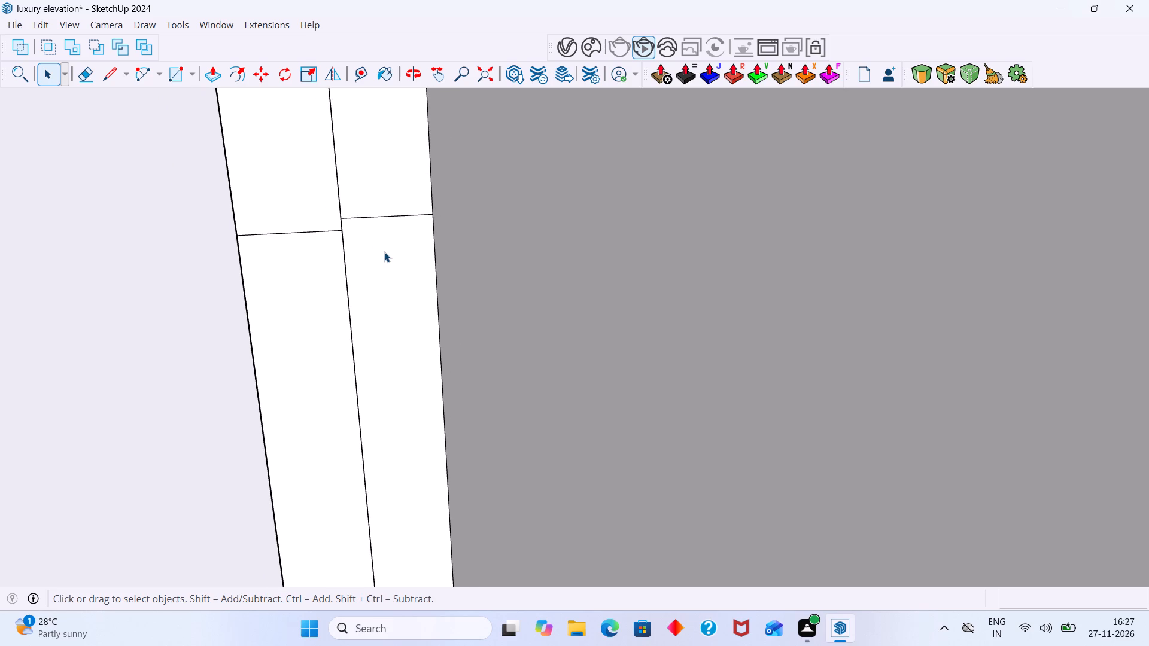
scroll(437, 239, down, 5)
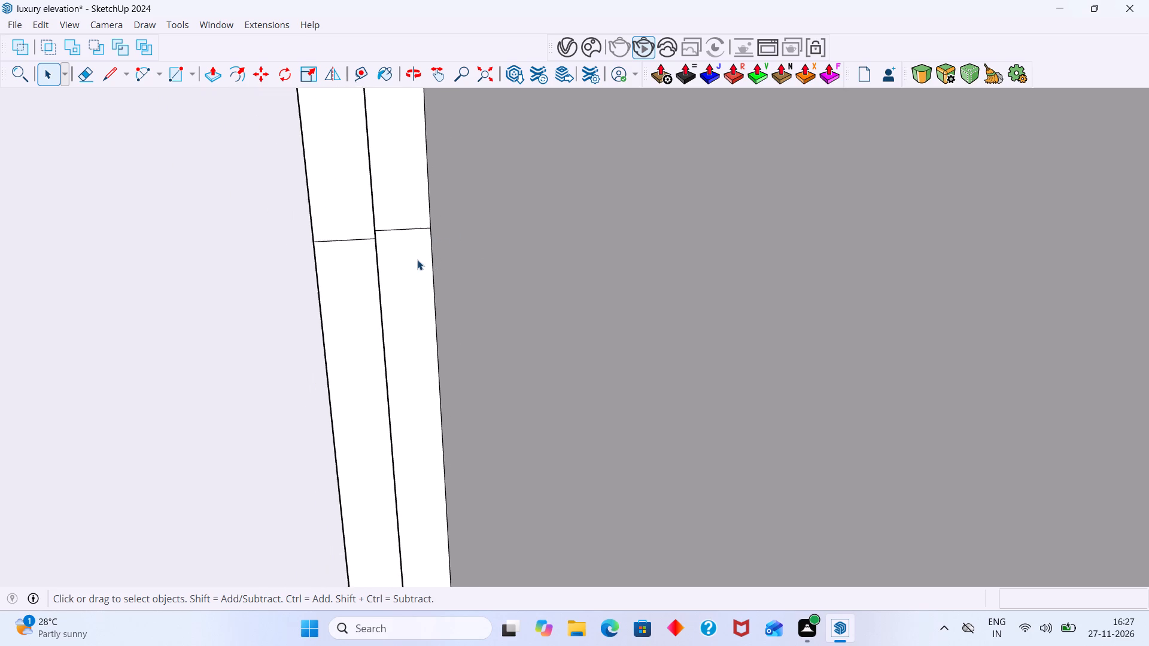
scroll(417, 260, down, 8)
middle_drag(396, 298, 373, 287)
scroll(400, 279, up, 14)
middle_drag(364, 272, 319, 266)
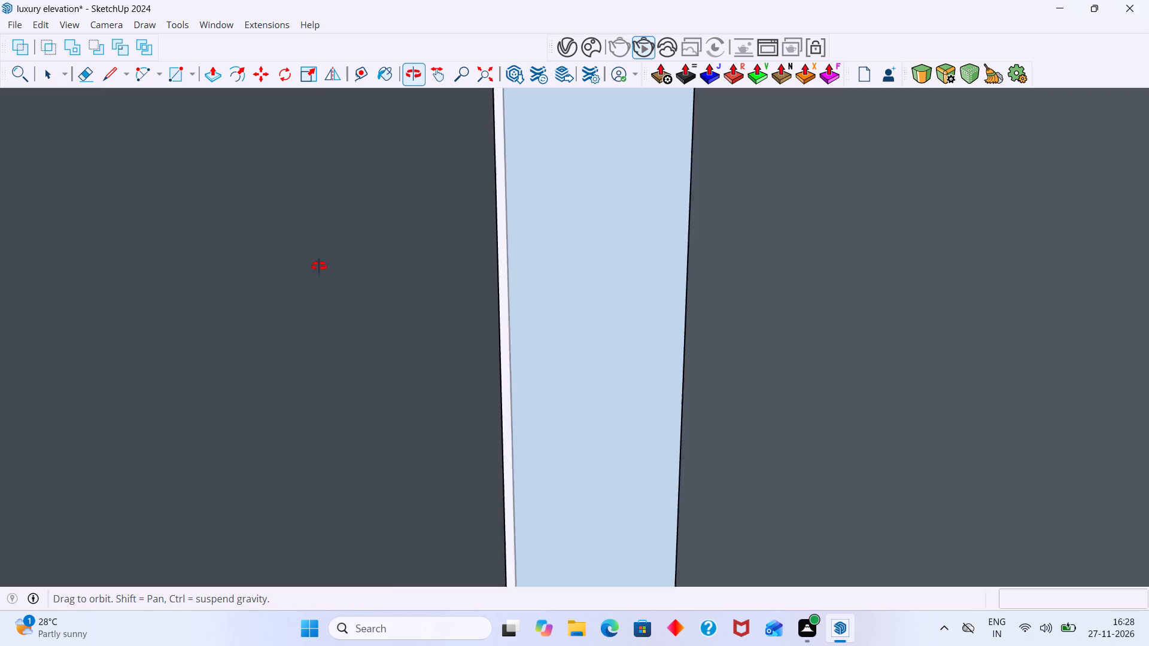
middle_drag(319, 266, 344, 258)
scroll(424, 261, up, 7)
middle_drag(417, 260, 358, 255)
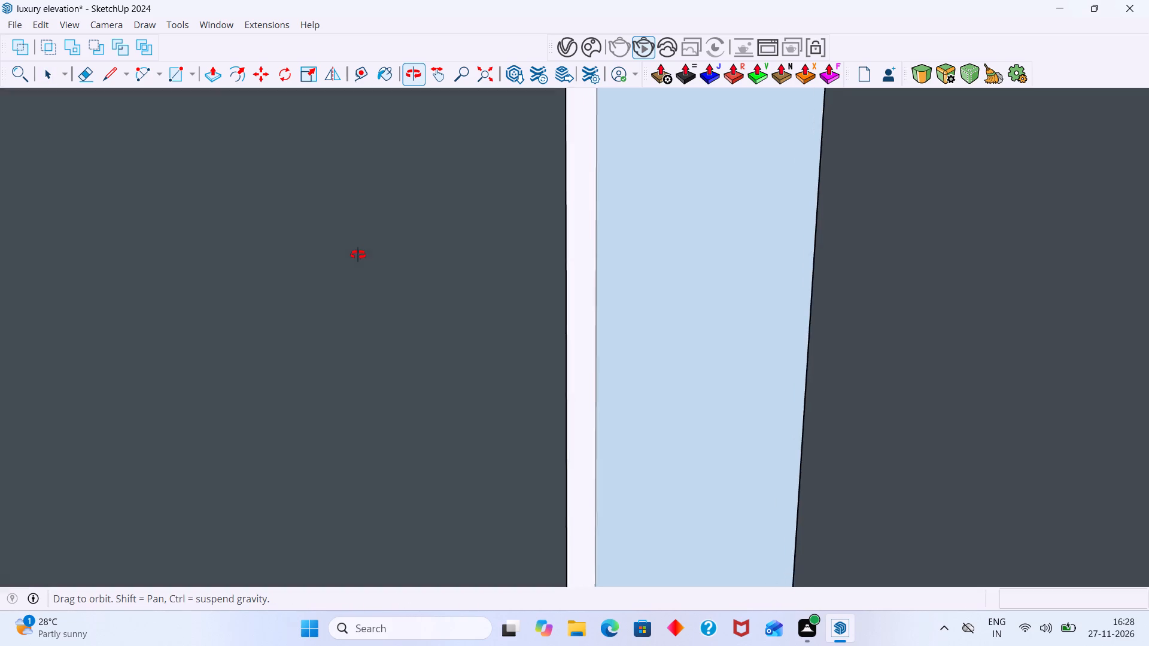
middle_drag(358, 255, 398, 255)
scroll(398, 257, up, 5)
double_click(262, 297)
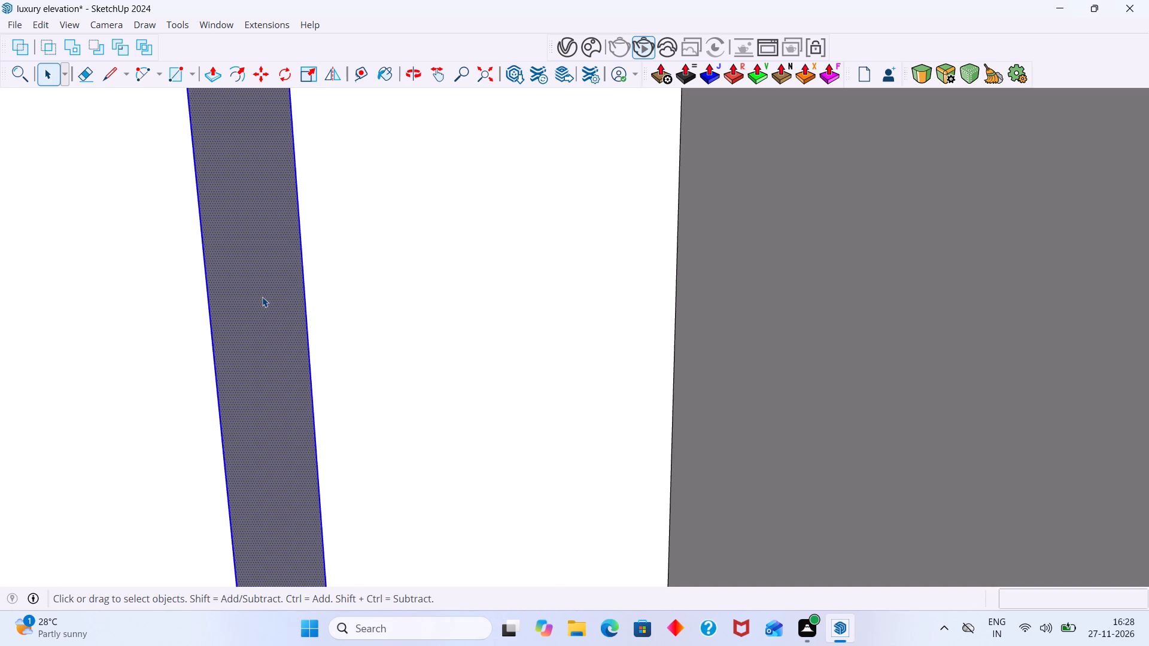
double_click(263, 298)
scroll(271, 295, down, 12)
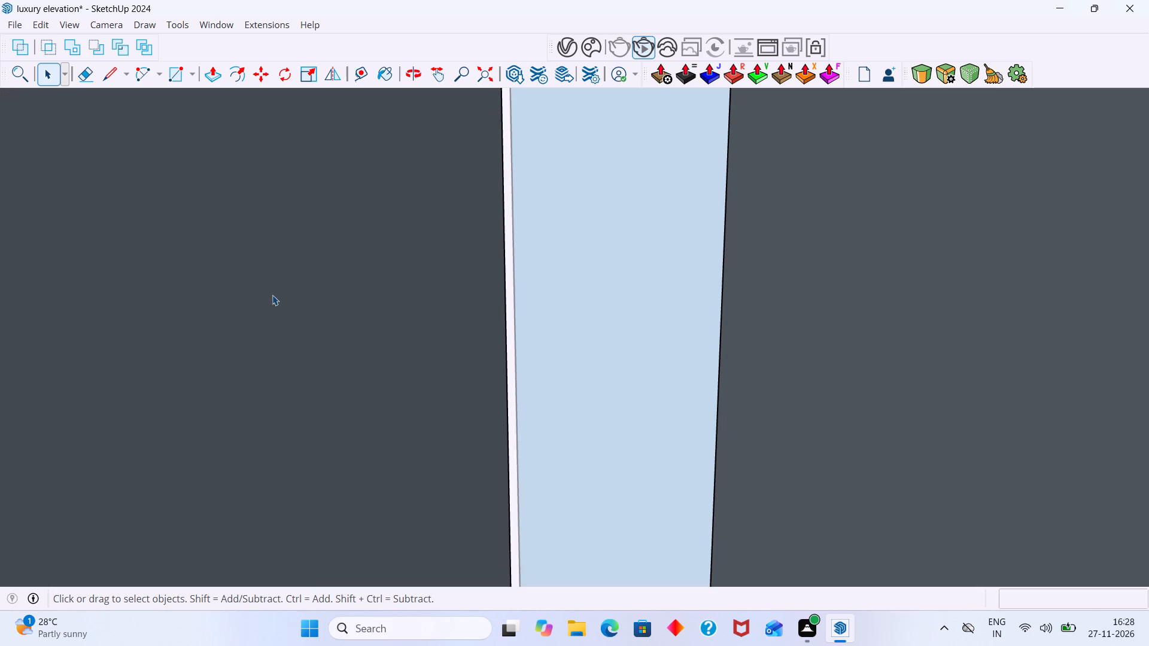
scroll(278, 315, down, 20)
scroll(278, 315, down, 16)
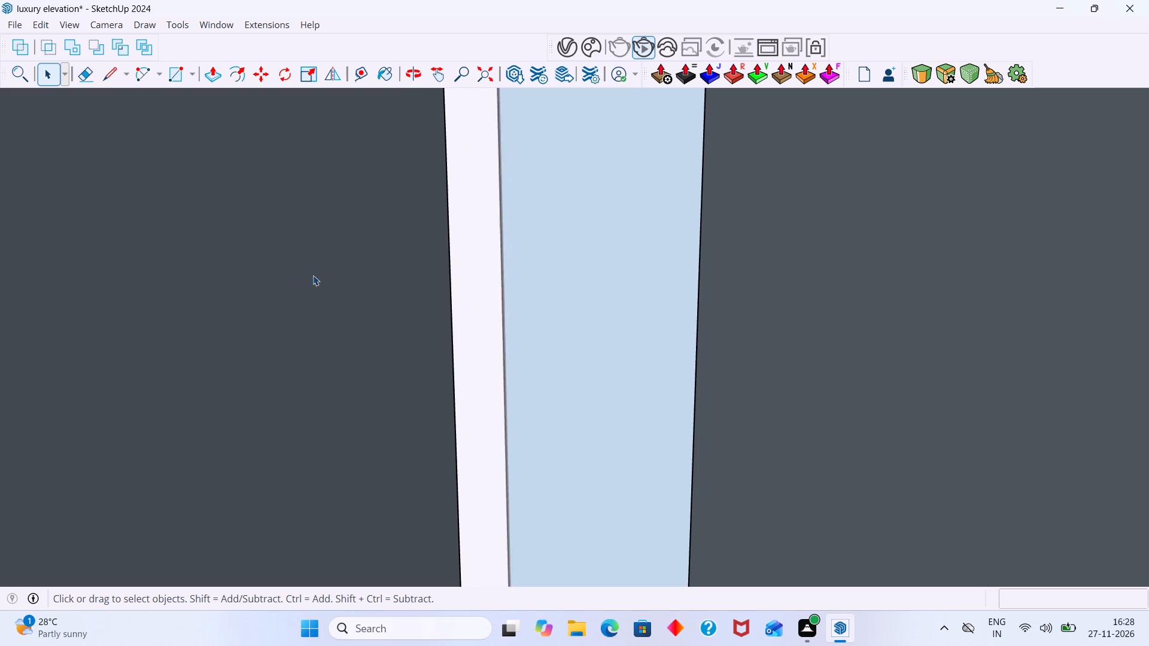
scroll(313, 275, down, 20)
scroll(313, 275, down, 4)
click(487, 76)
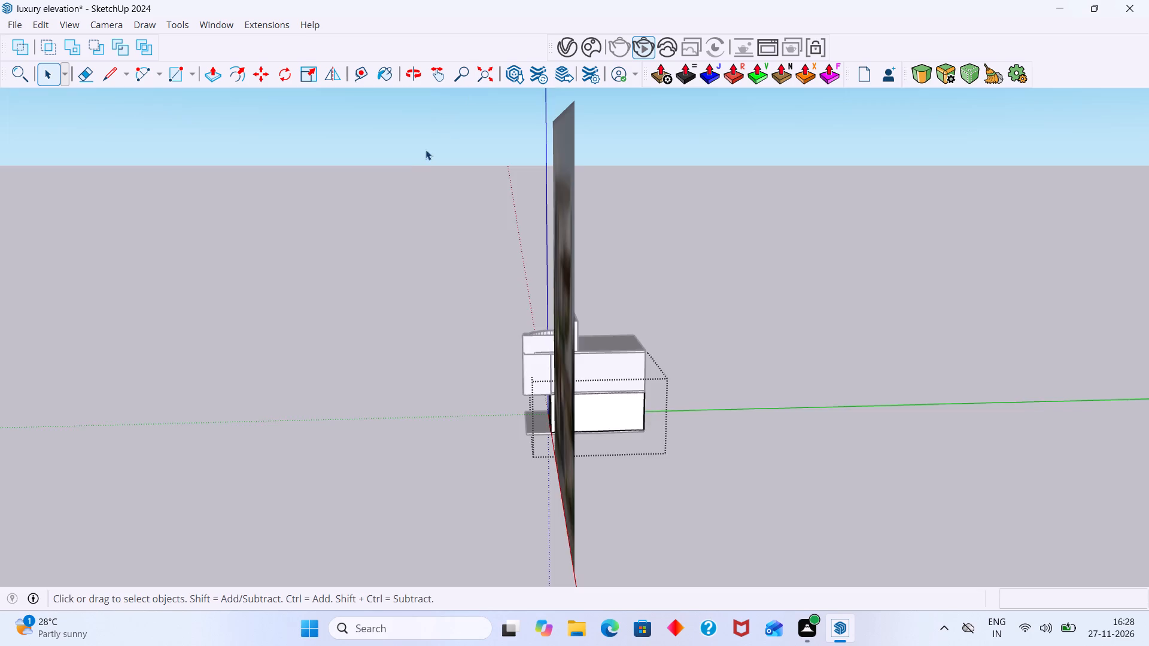
scroll(418, 188, down, 7)
click(632, 191)
Examine the raised curved panel beside the entrance door from the front, together with the neighbouring window.
scroll(526, 297, up, 7)
middle_drag(511, 370, 624, 332)
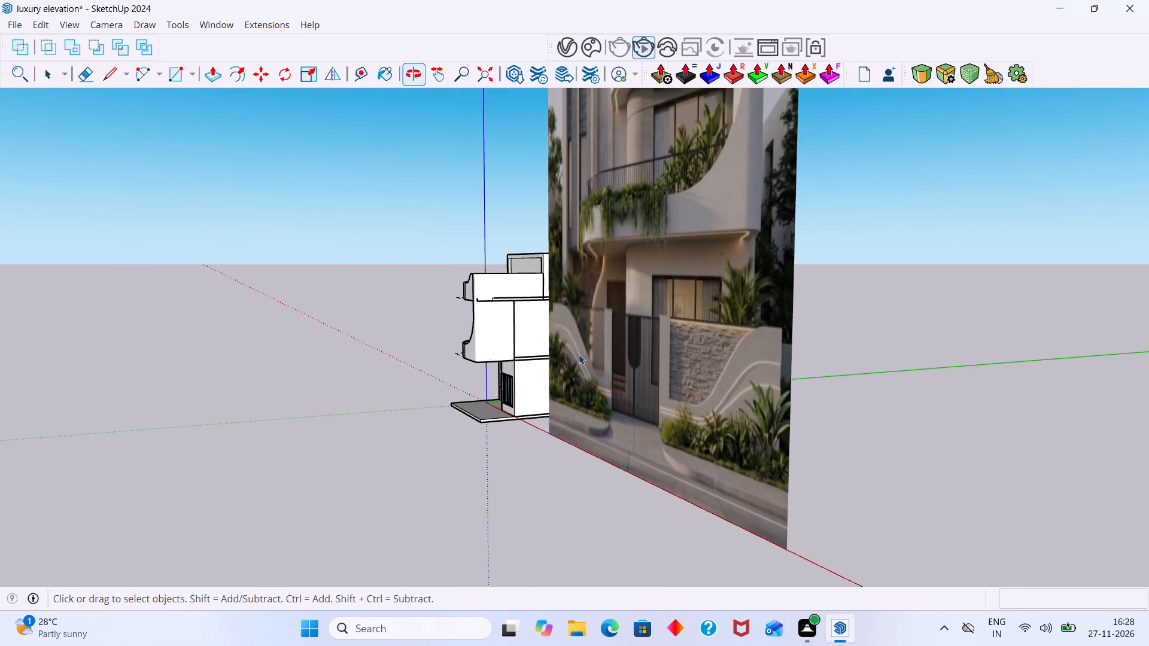
scroll(574, 354, up, 18)
middle_drag(437, 417, 822, 404)
scroll(576, 432, up, 6)
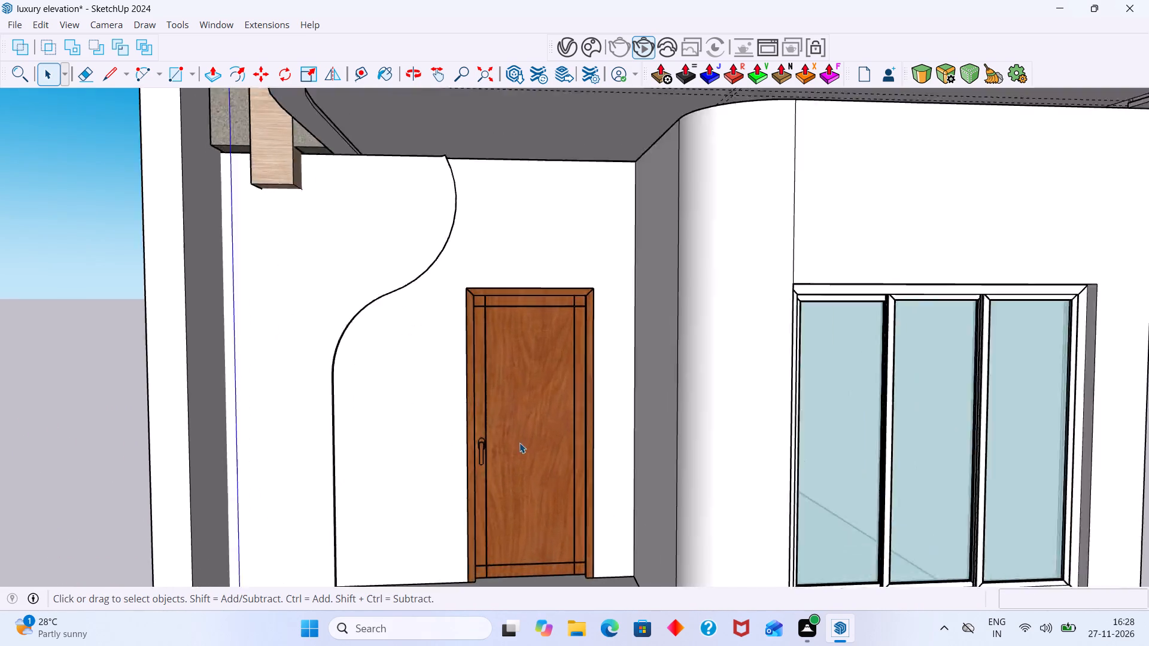
scroll(519, 443, up, 4)
middle_drag(430, 409, 408, 355)
scroll(430, 409, up, 9)
scroll(300, 354, up, 1)
scroll(300, 354, down, 18)
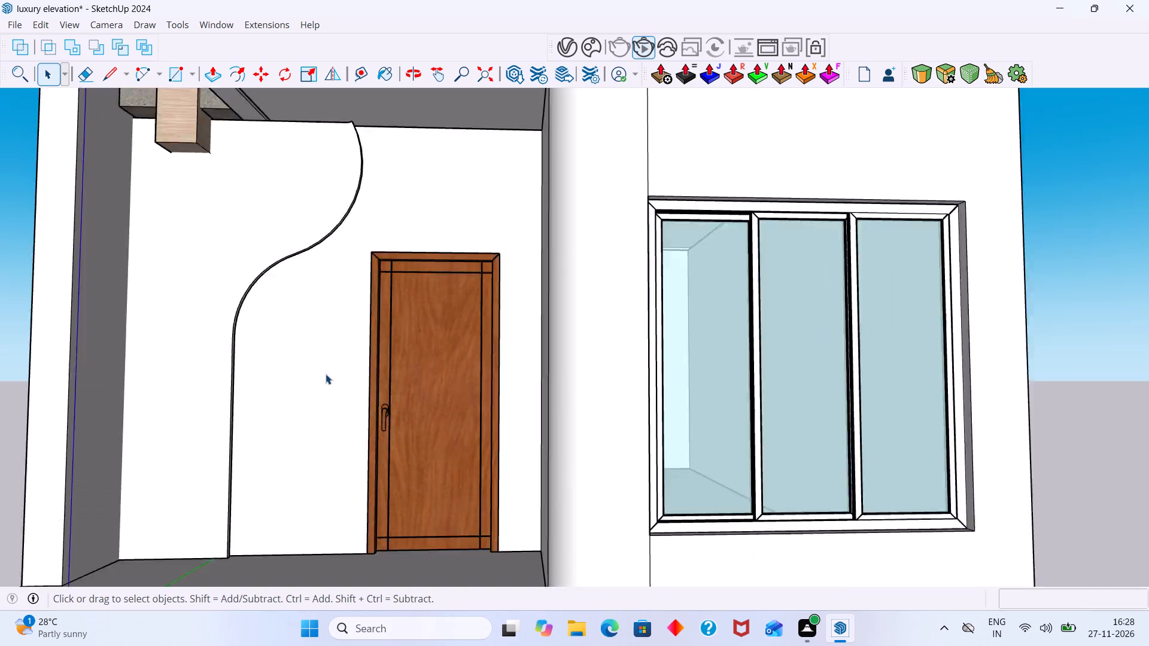
scroll(326, 374, down, 6)
scroll(323, 412, up, 5)
Examine the narrow step face along the lower straight part of the raised panel's edge up close.
middle_drag(299, 452, 244, 459)
scroll(251, 453, up, 10)
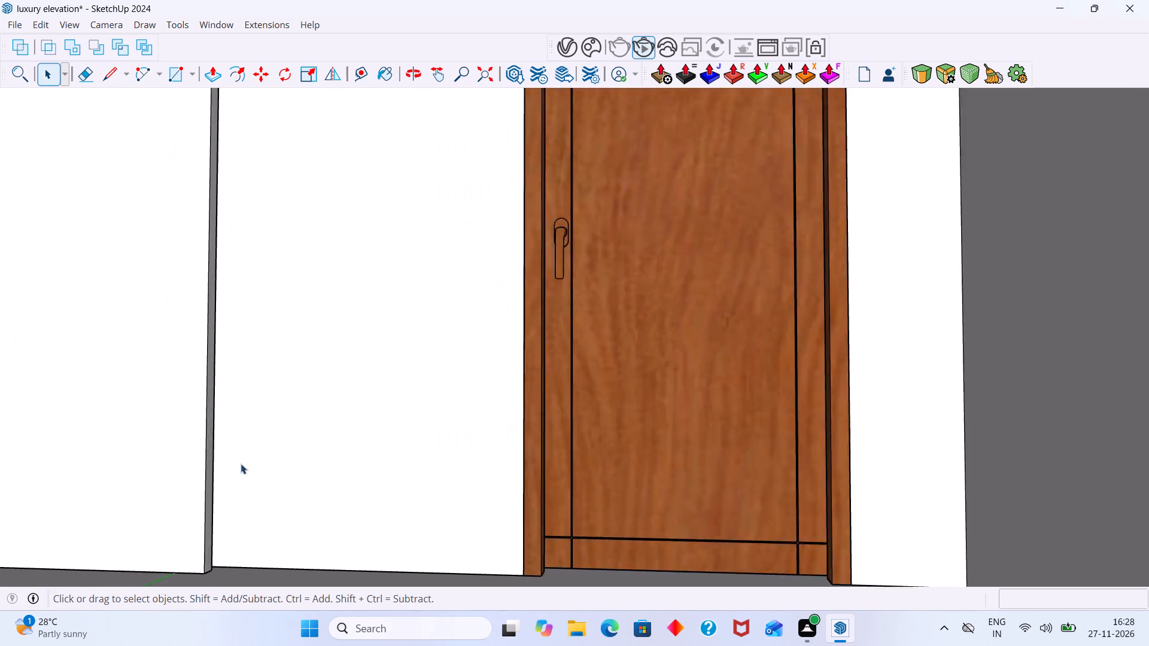
scroll(241, 464, up, 5)
middle_drag(226, 467, 32, 475)
scroll(338, 482, up, 6)
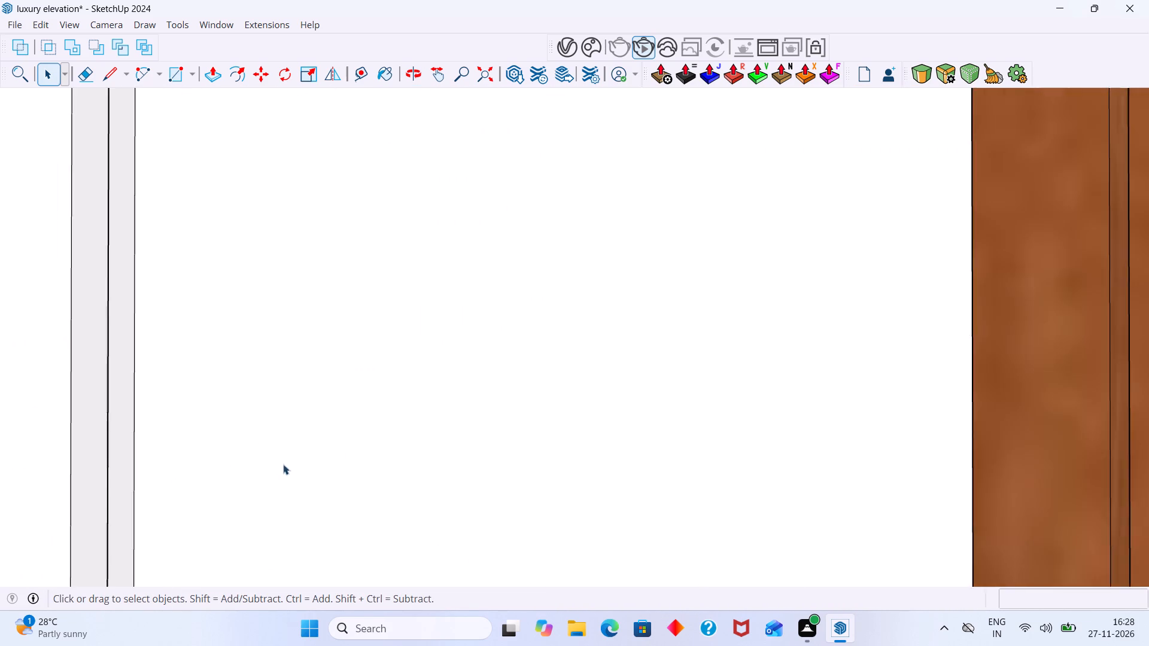
scroll(283, 464, up, 4)
middle_drag(245, 469, 84, 461)
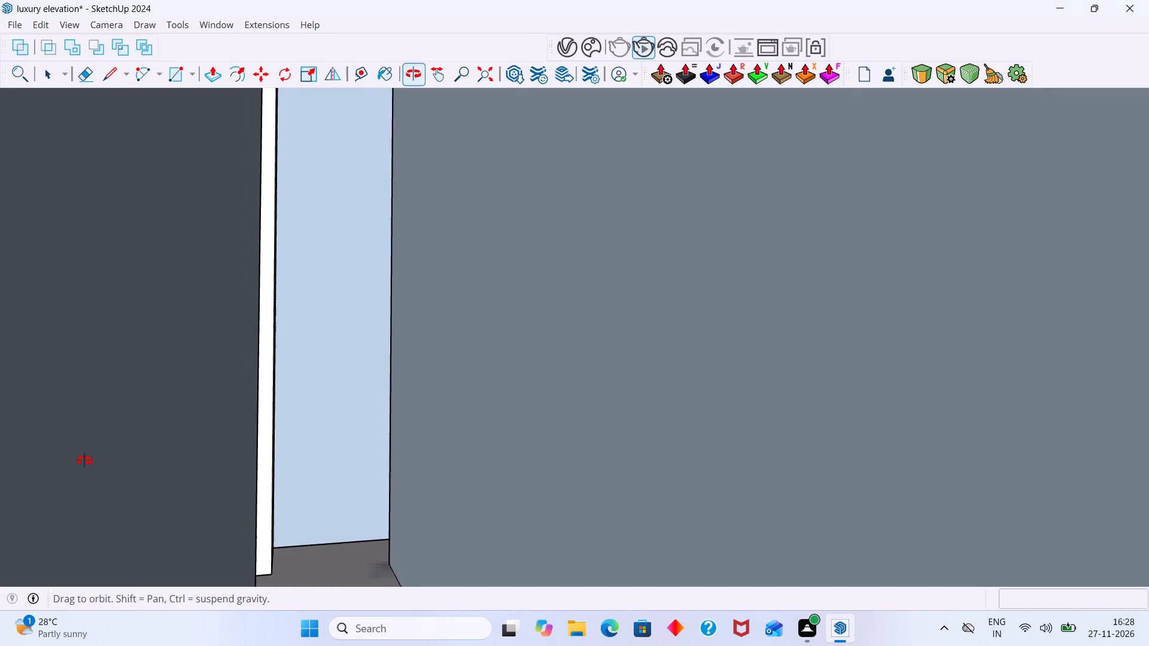
middle_drag(84, 461, 123, 462)
scroll(235, 441, up, 7)
middle_click(220, 457)
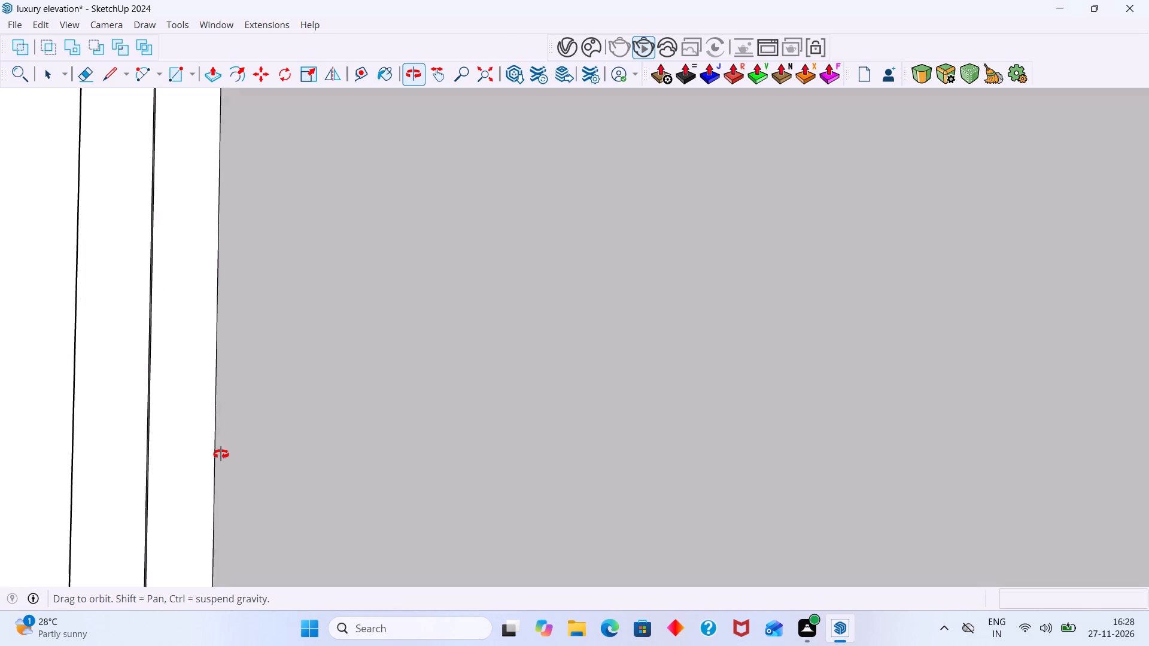
scroll(179, 469, up, 7)
middle_drag(177, 482, 164, 482)
scroll(129, 496, up, 2)
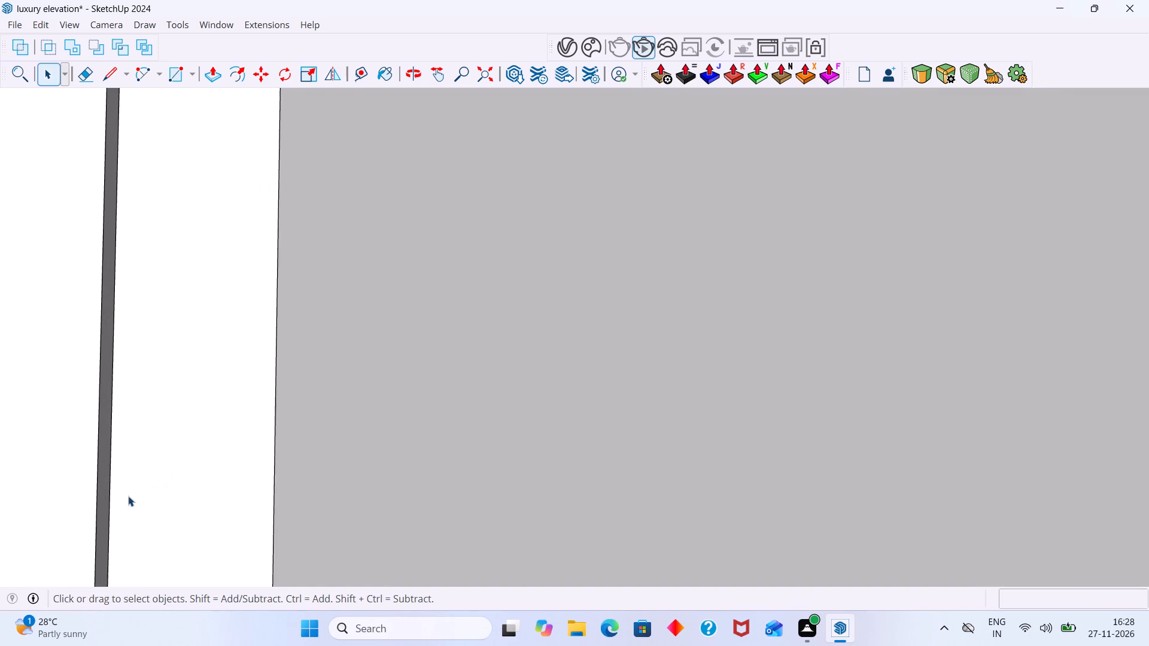
scroll(128, 496, up, 15)
middle_drag(92, 502, 86, 502)
middle_drag(178, 477, 127, 486)
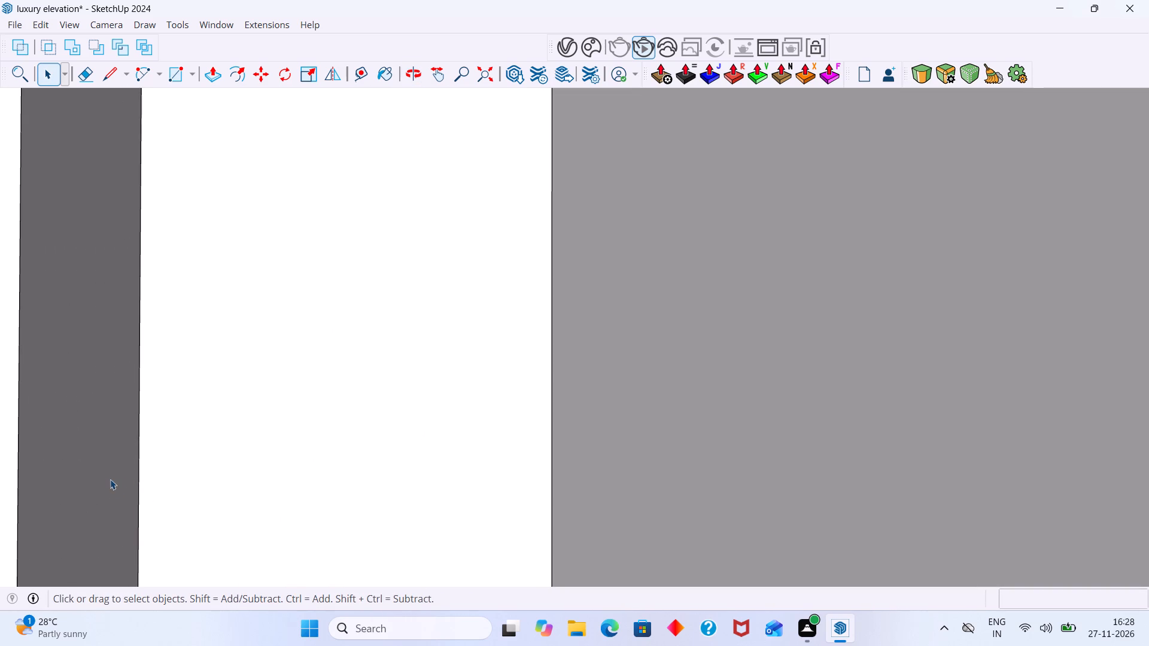
click(105, 477)
scroll(117, 471, down, 8)
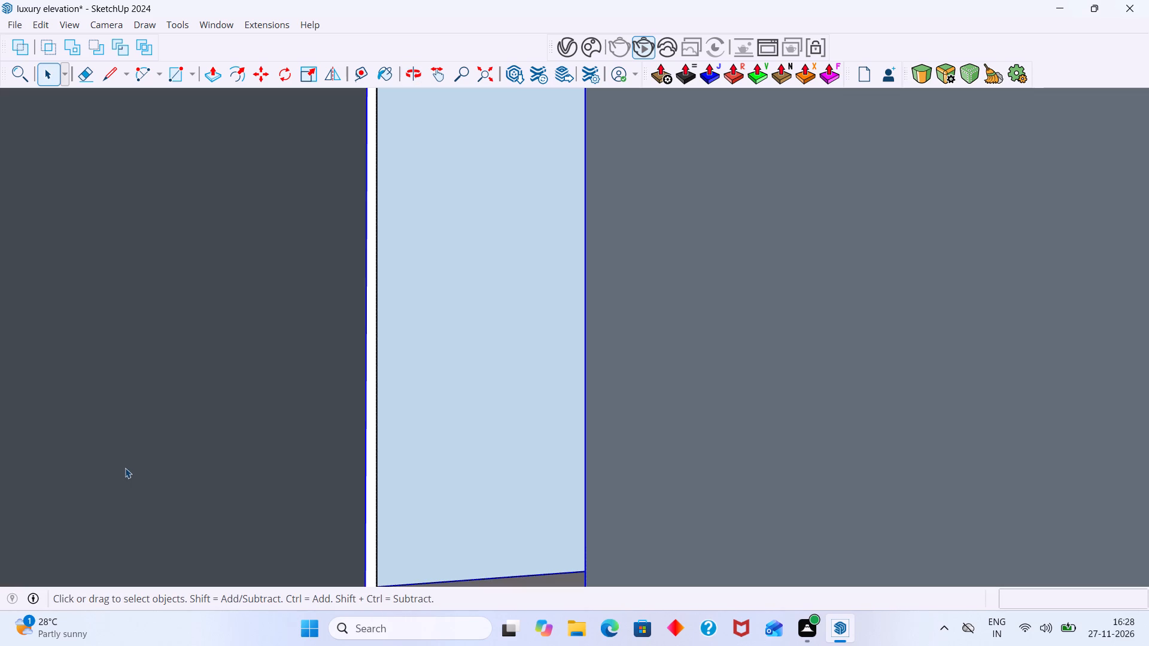
scroll(154, 438, down, 20)
scroll(154, 438, down, 7)
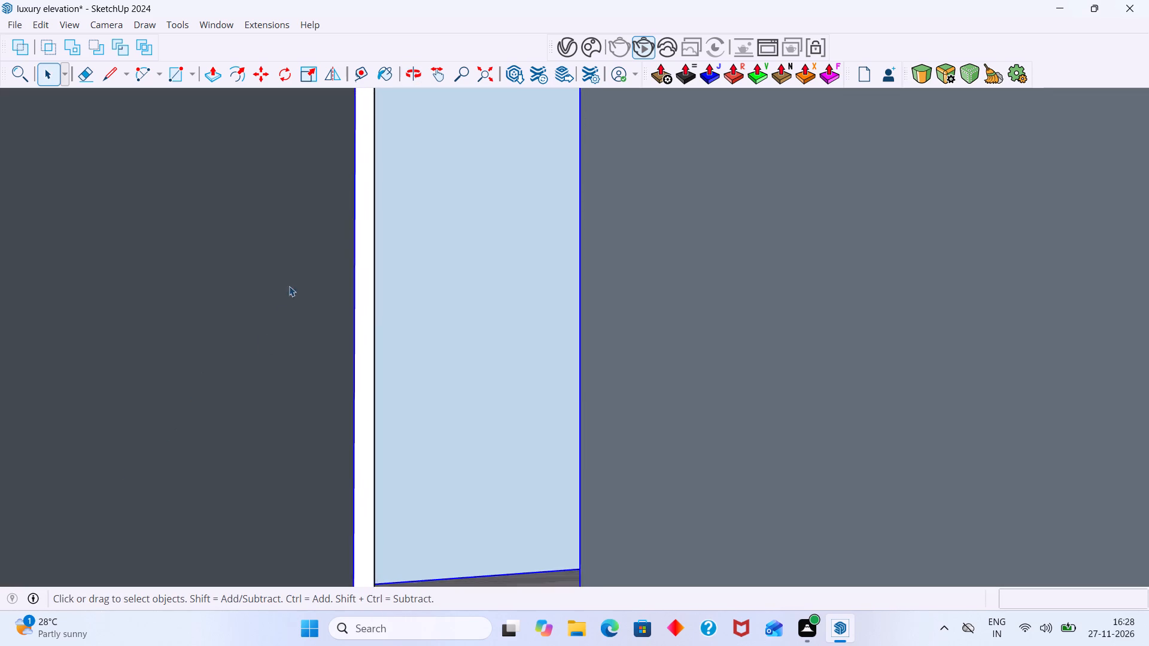
scroll(289, 286, down, 20)
scroll(289, 286, down, 20)
scroll(289, 286, down, 13)
middle_click(371, 207)
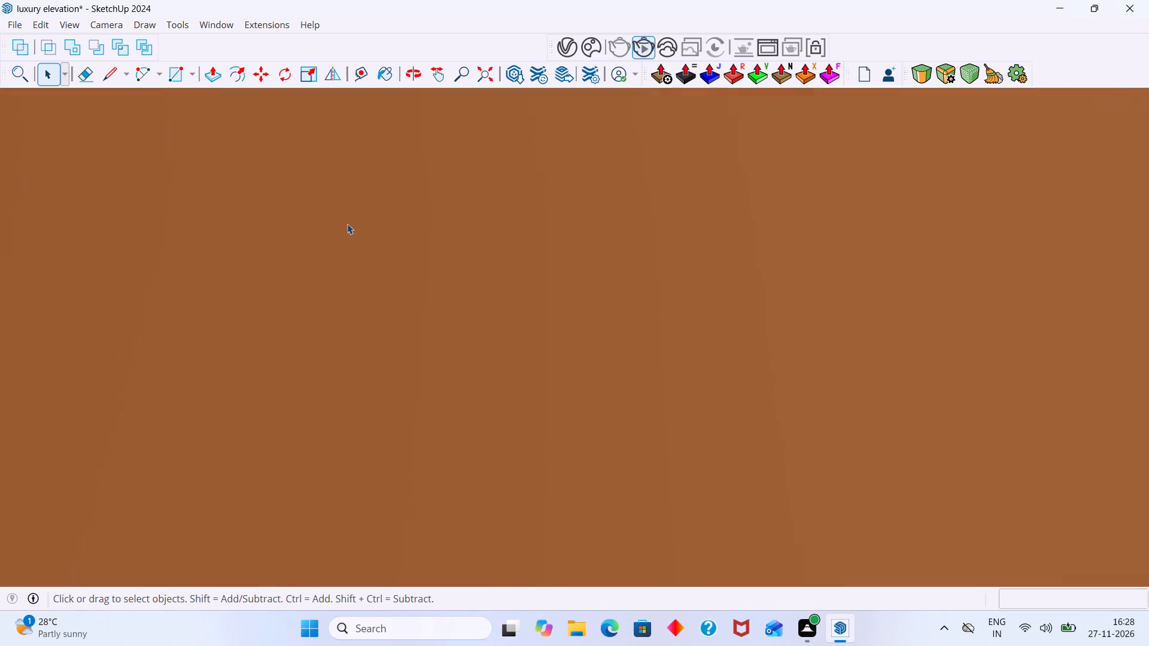
scroll(347, 224, down, 7)
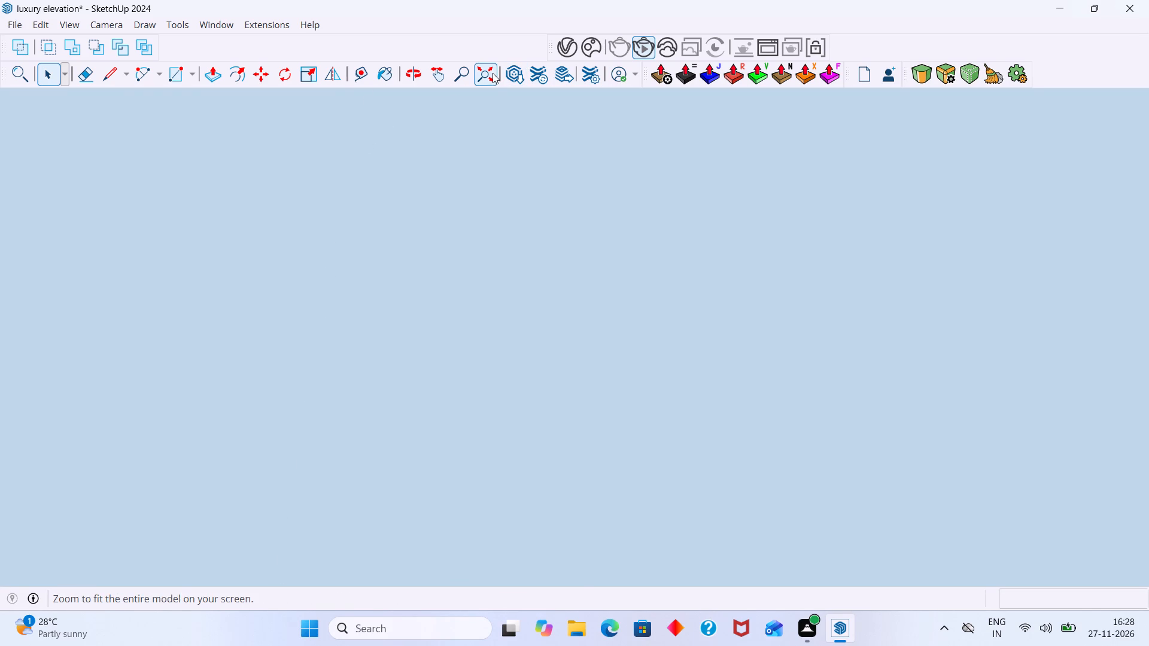
Deselect the wall group and examine the stepped curved rim on the balcony's underside above the entrance.
click(493, 73)
scroll(457, 162, down, 7)
scroll(491, 401, up, 14)
middle_drag(515, 387, 656, 383)
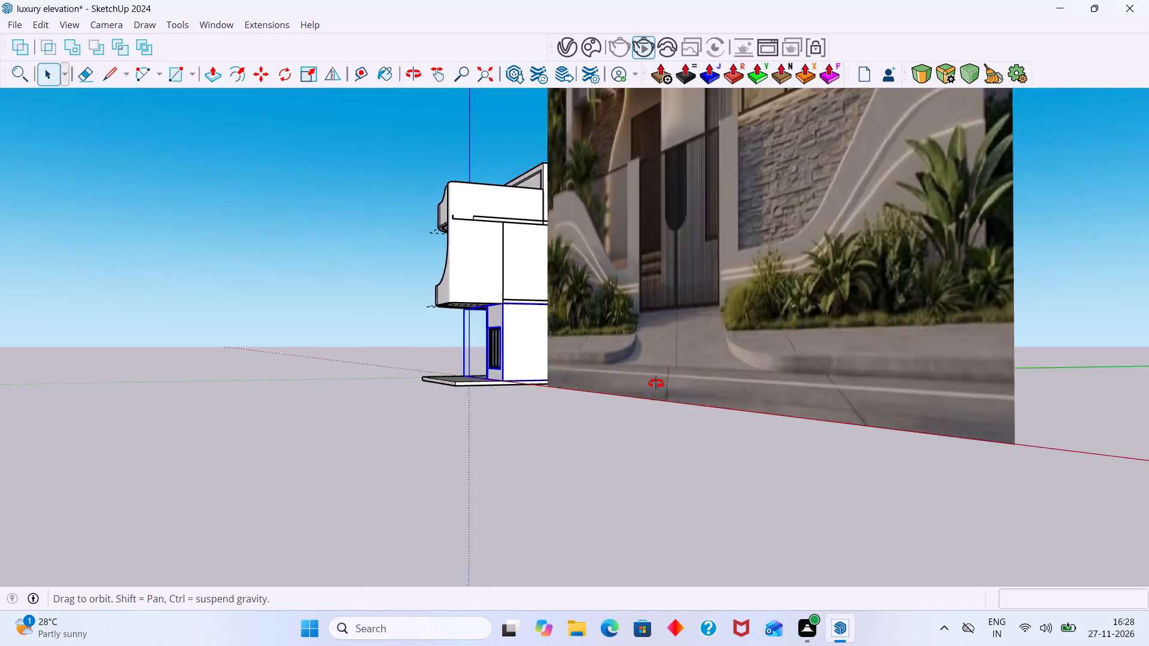
middle_drag(656, 383, 725, 373)
scroll(524, 419, up, 3)
click(432, 465)
scroll(494, 324, up, 7)
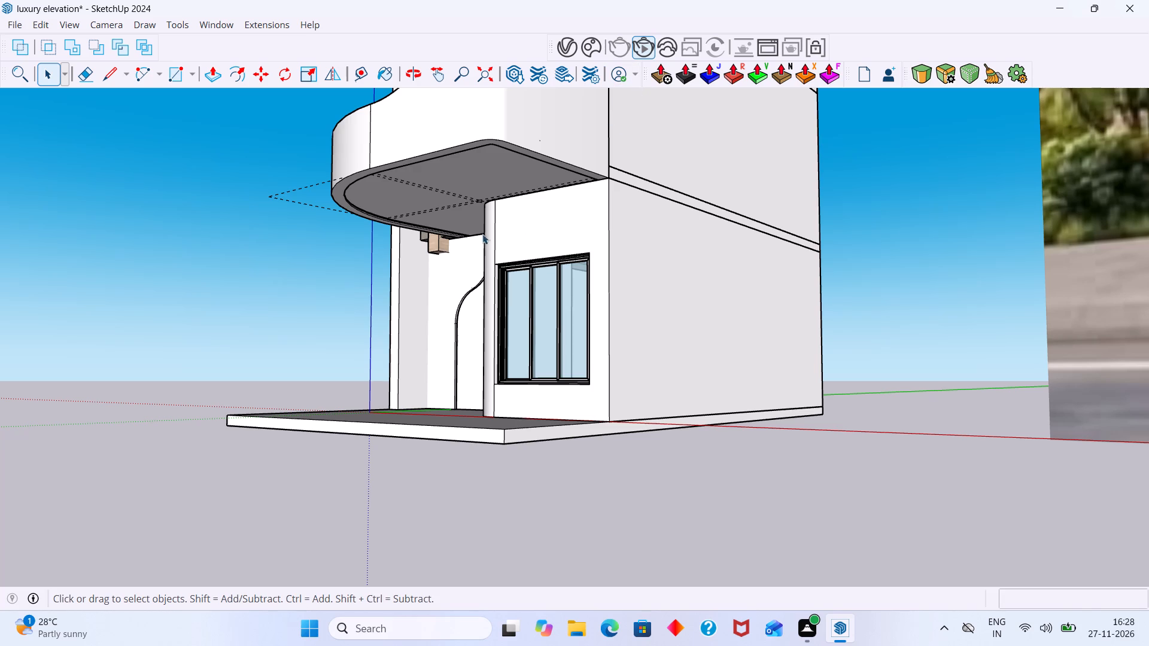
scroll(381, 206, up, 20)
scroll(381, 206, up, 12)
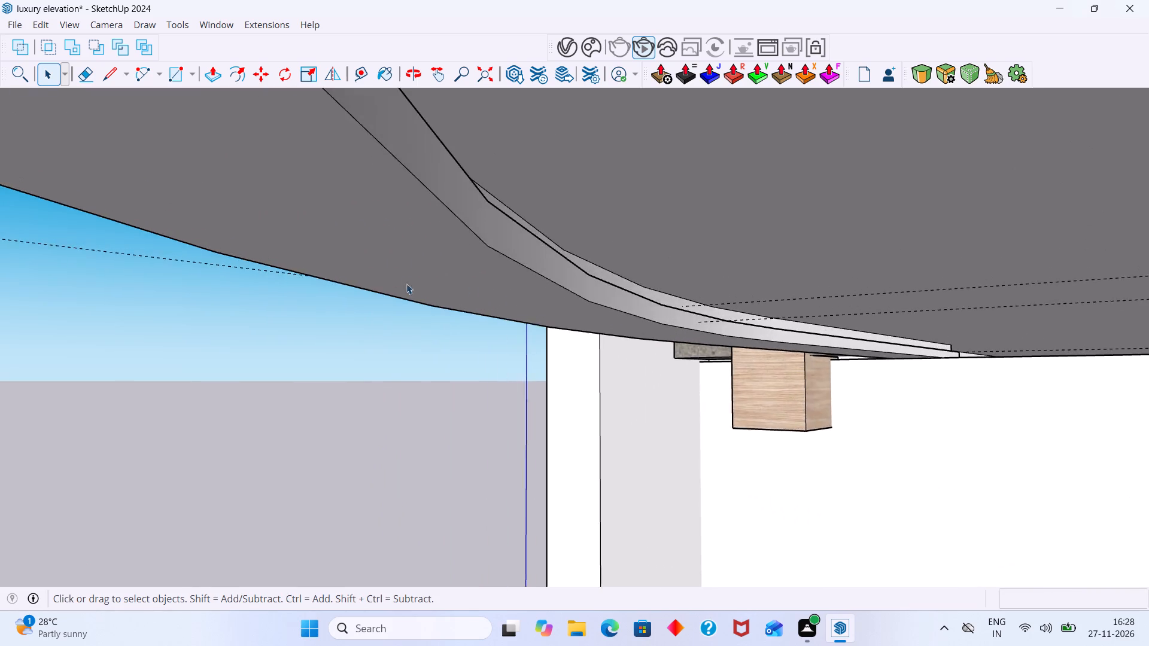
middle_drag(472, 282, 448, 335)
scroll(438, 241, up, 7)
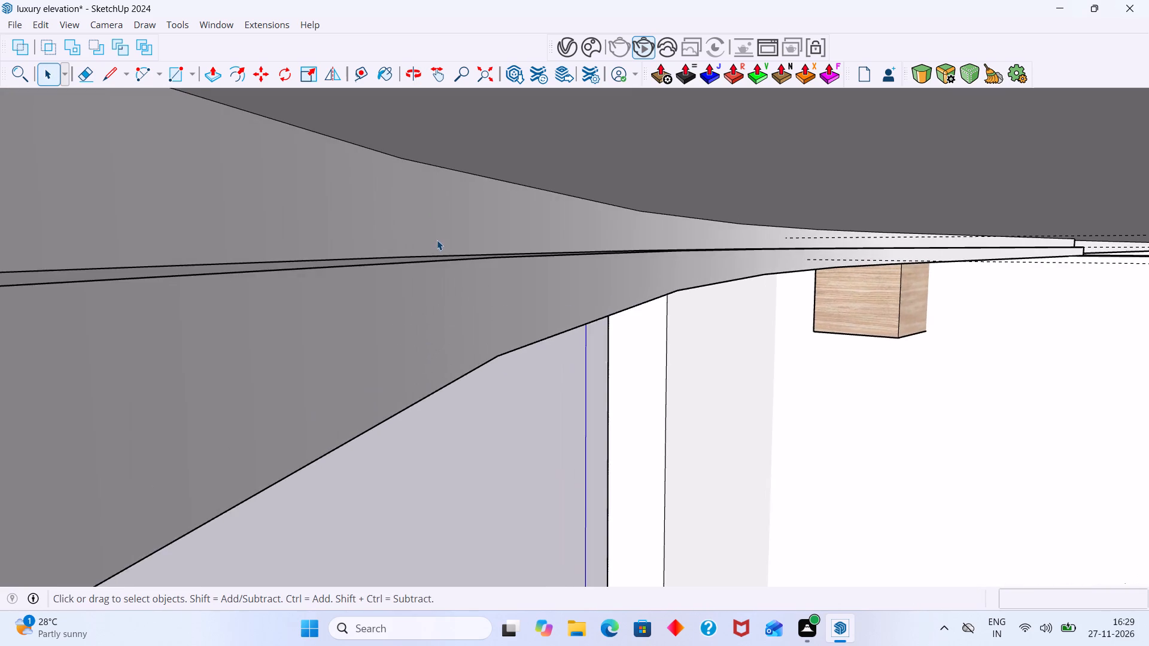
middle_drag(437, 240, 485, 238)
scroll(485, 237, down, 17)
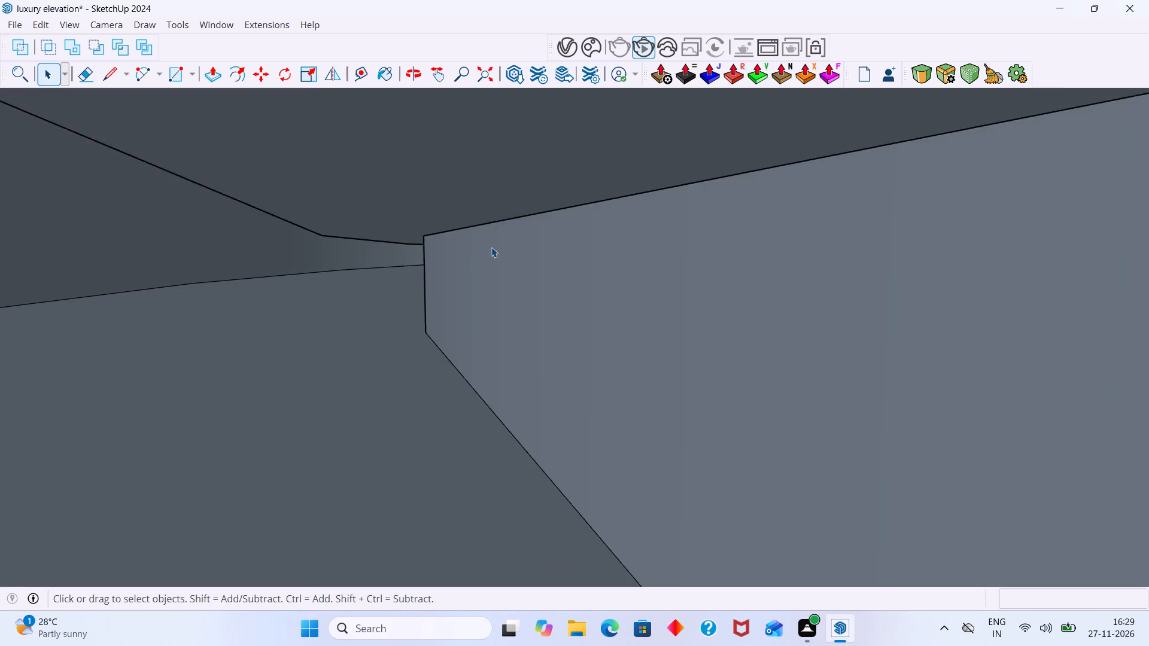
scroll(491, 247, down, 12)
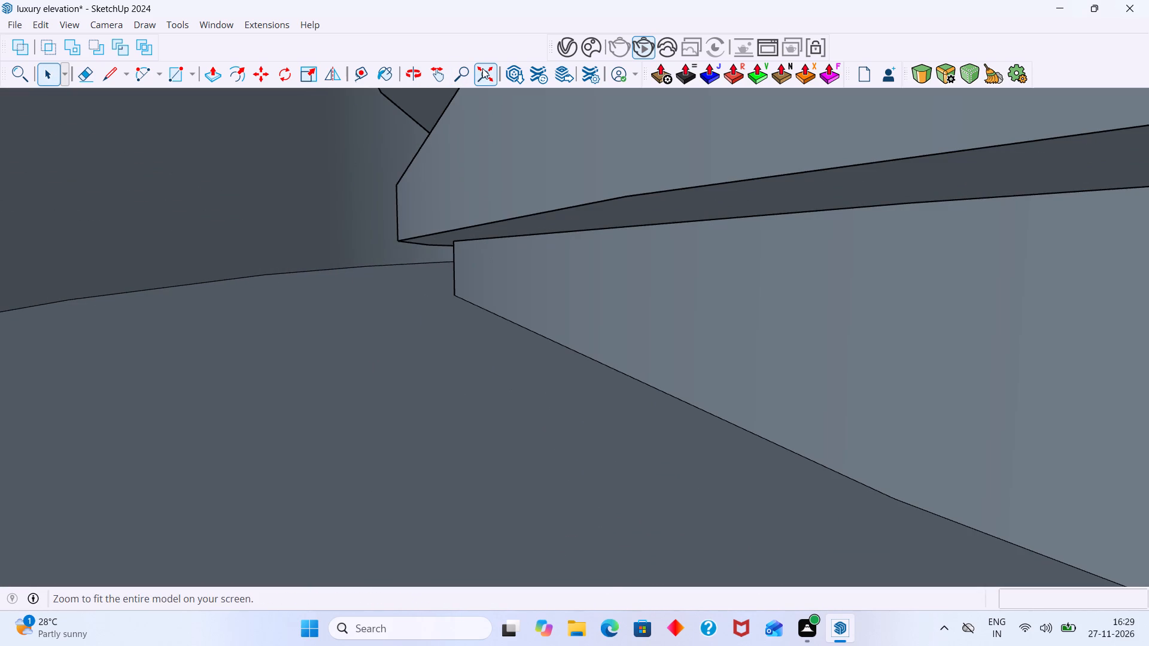
Examine the ground-floor entrance facade with the raised curved panel beside the door, from below and from the front.
click(483, 68)
scroll(445, 117, down, 14)
middle_drag(400, 331, 597, 266)
scroll(497, 231, up, 12)
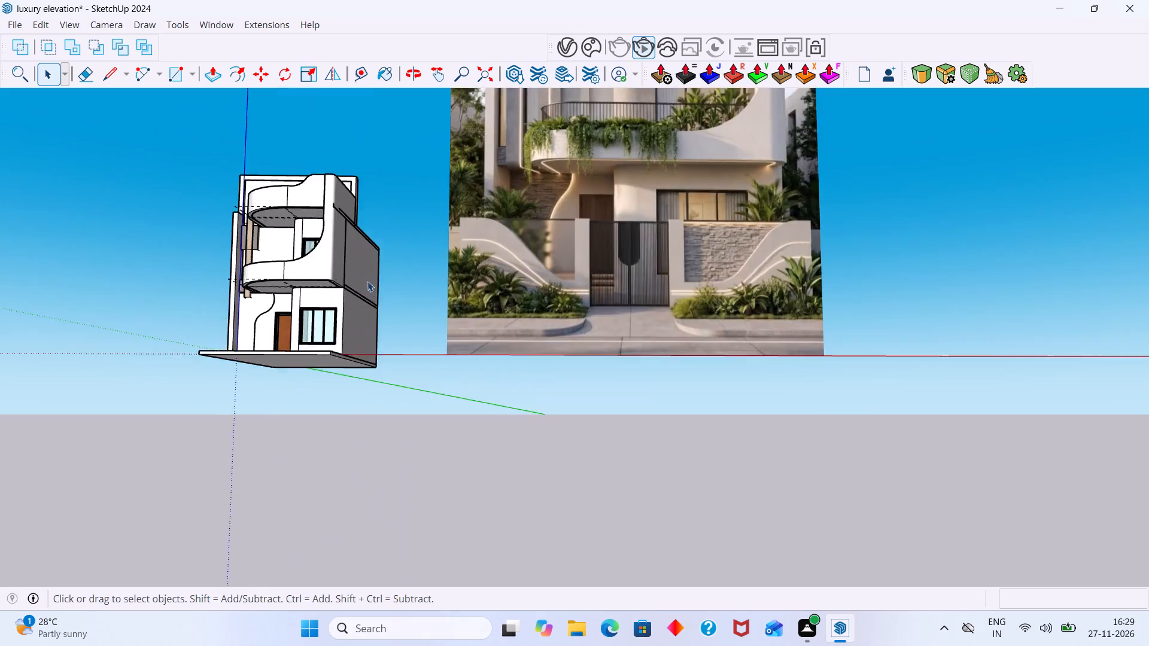
scroll(367, 281, up, 9)
middle_drag(244, 327, 321, 348)
scroll(227, 230, up, 8)
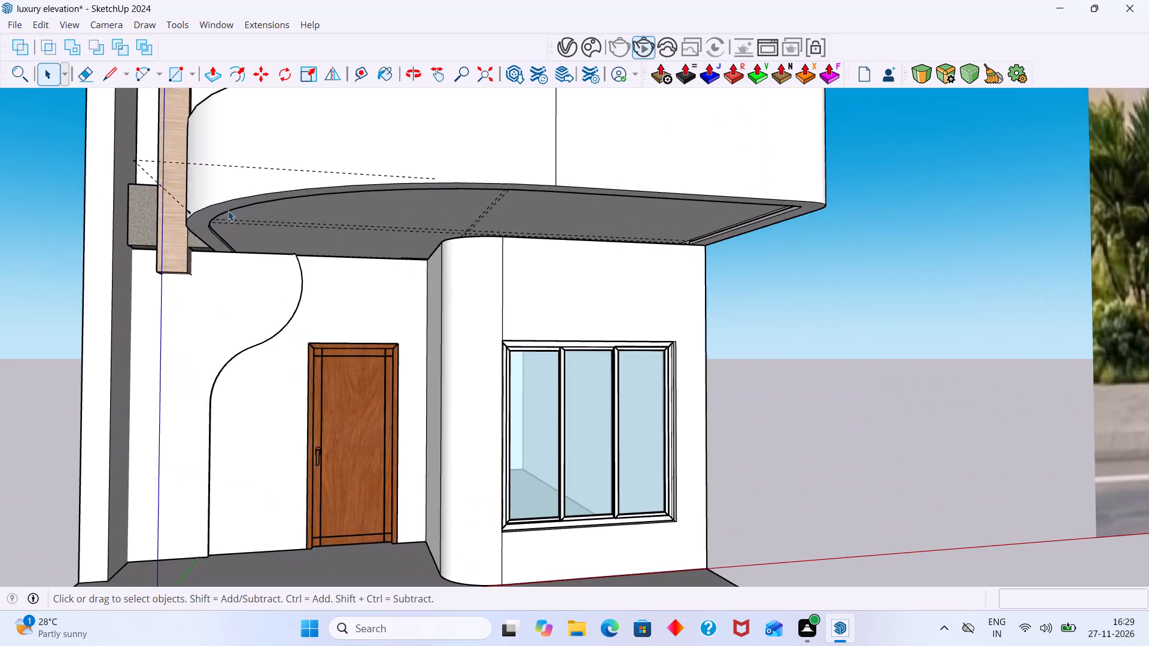
scroll(221, 212, down, 14)
middle_drag(259, 295, 212, 315)
scroll(249, 329, up, 7)
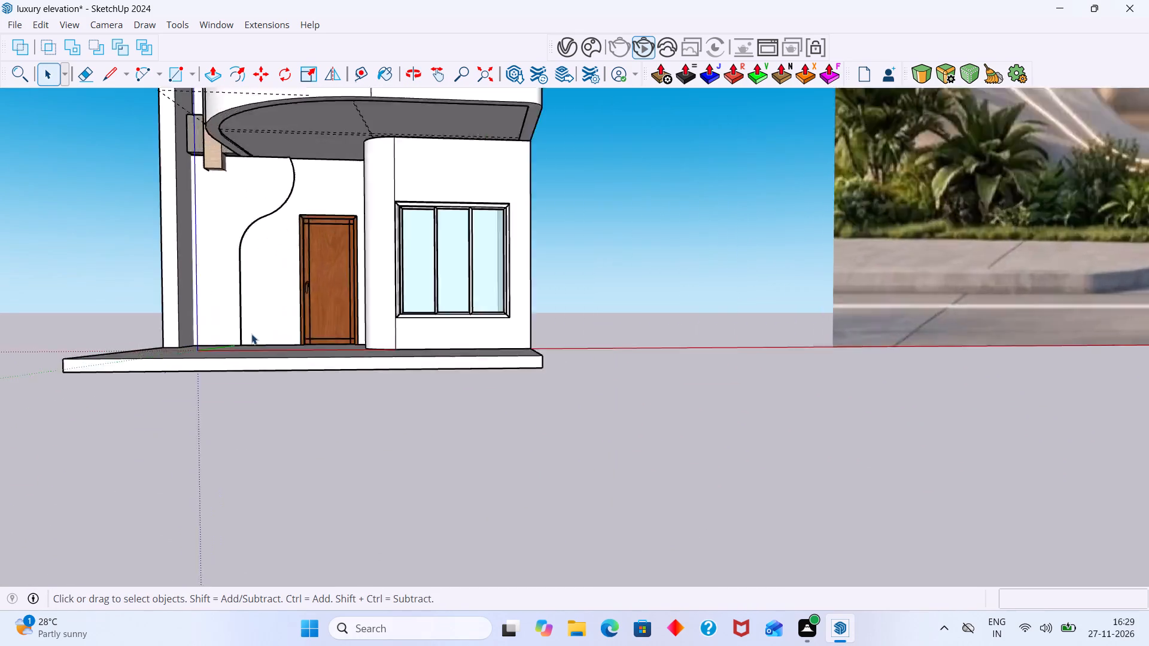
Examine the foot of the raised panel's straight edge beside the door up close, including its narrow side face.
scroll(251, 334, up, 20)
scroll(251, 334, up, 1)
middle_drag(308, 359, 193, 377)
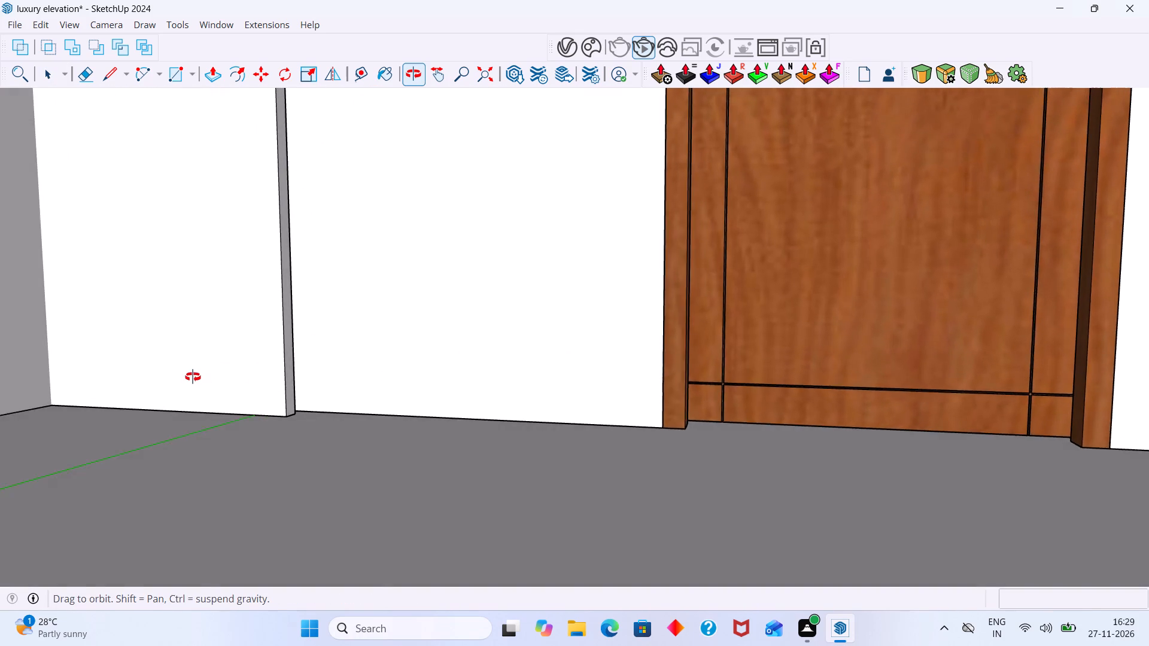
middle_drag(193, 377, 194, 380)
scroll(433, 390, up, 14)
scroll(302, 406, down, 2)
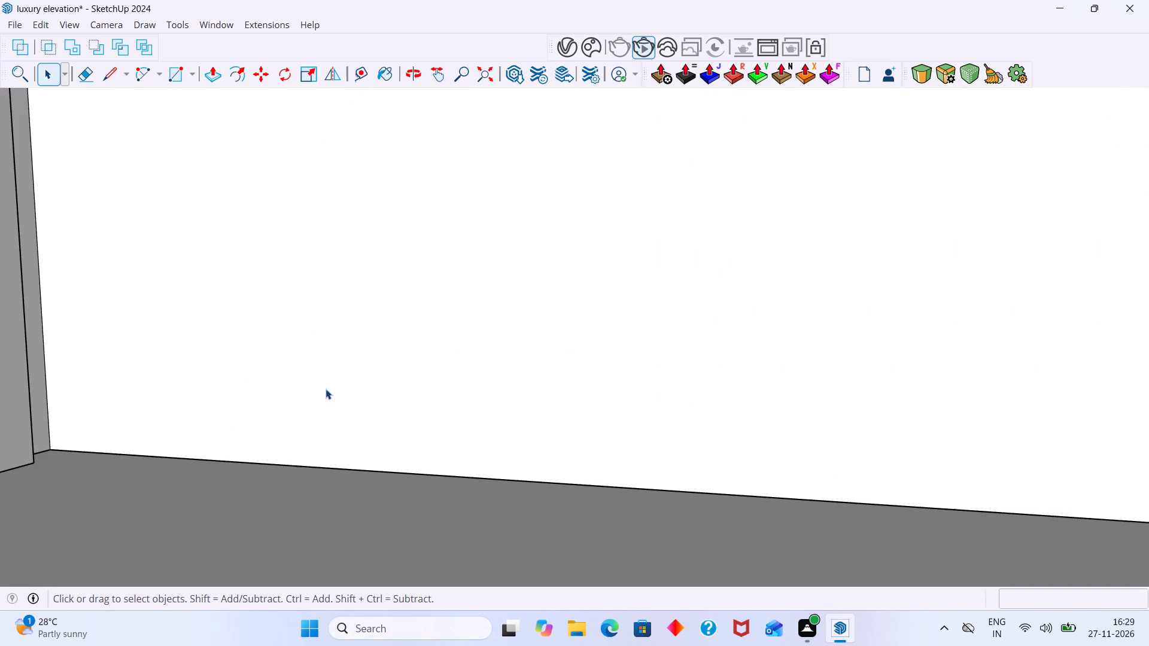
shift+middle_drag(327, 388, 494, 388)
middle_drag(462, 389, 291, 388)
scroll(304, 398, up, 14)
middle_drag(285, 426, 200, 496)
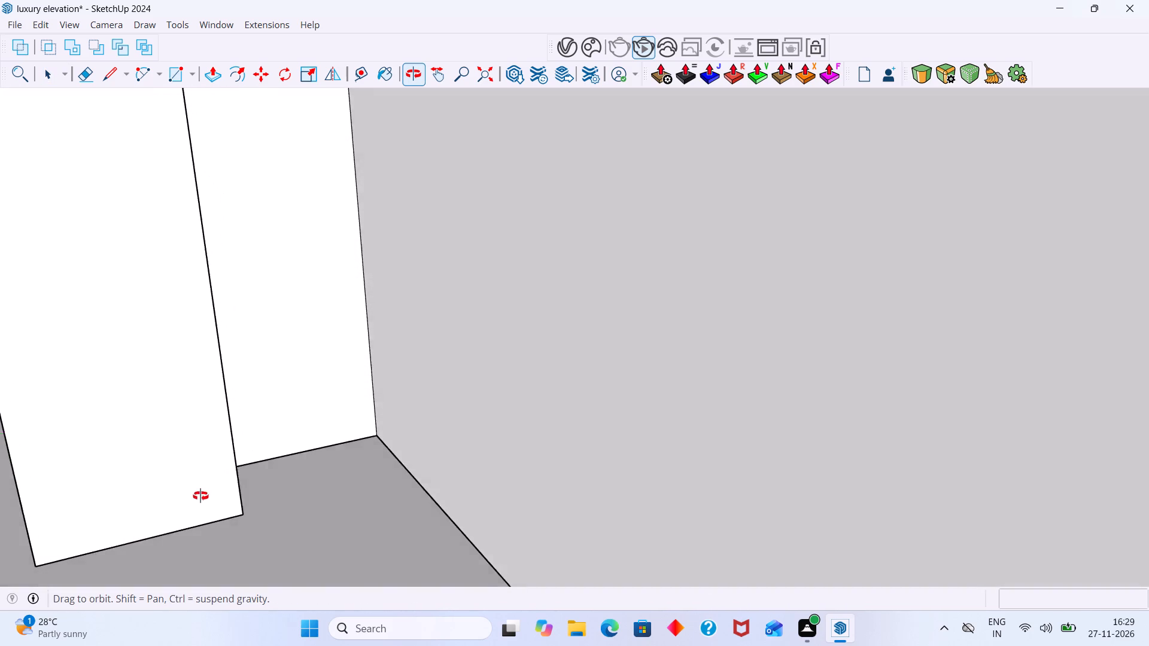
middle_drag(200, 496, 172, 531)
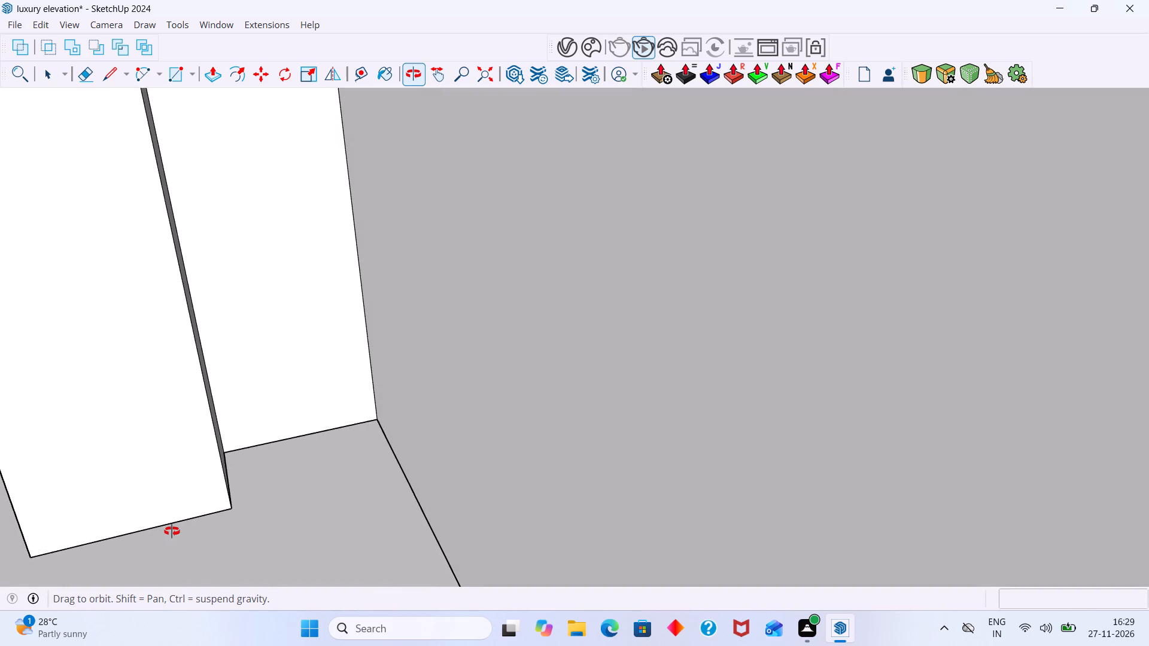
middle_drag(172, 531, 209, 525)
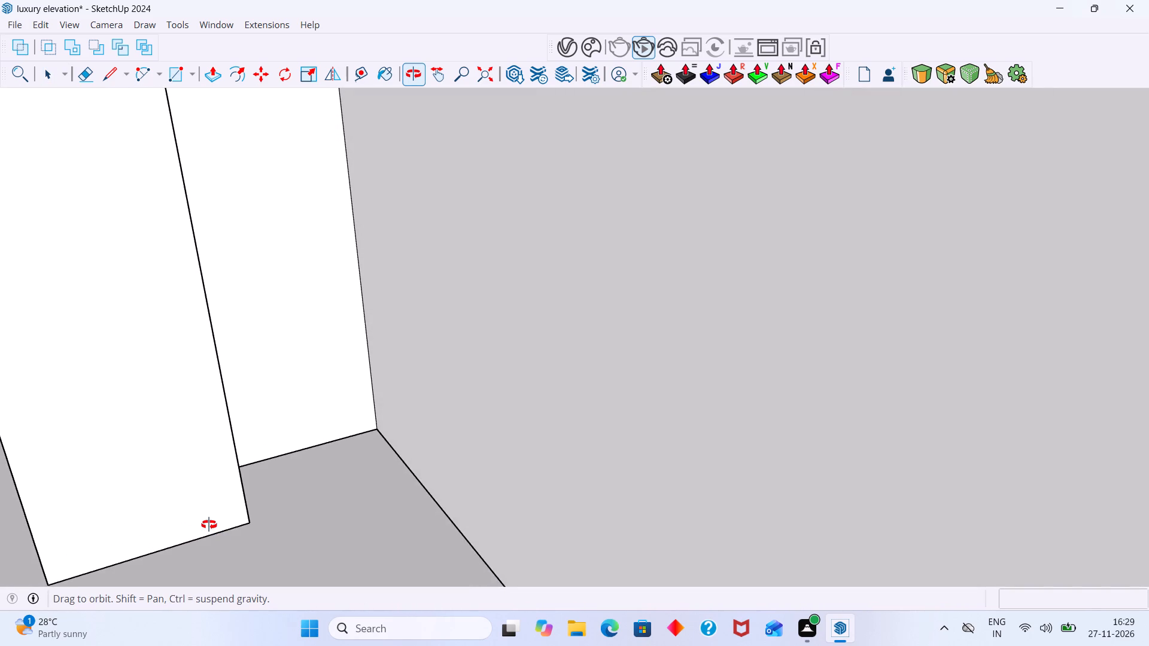
middle_drag(209, 525, 216, 522)
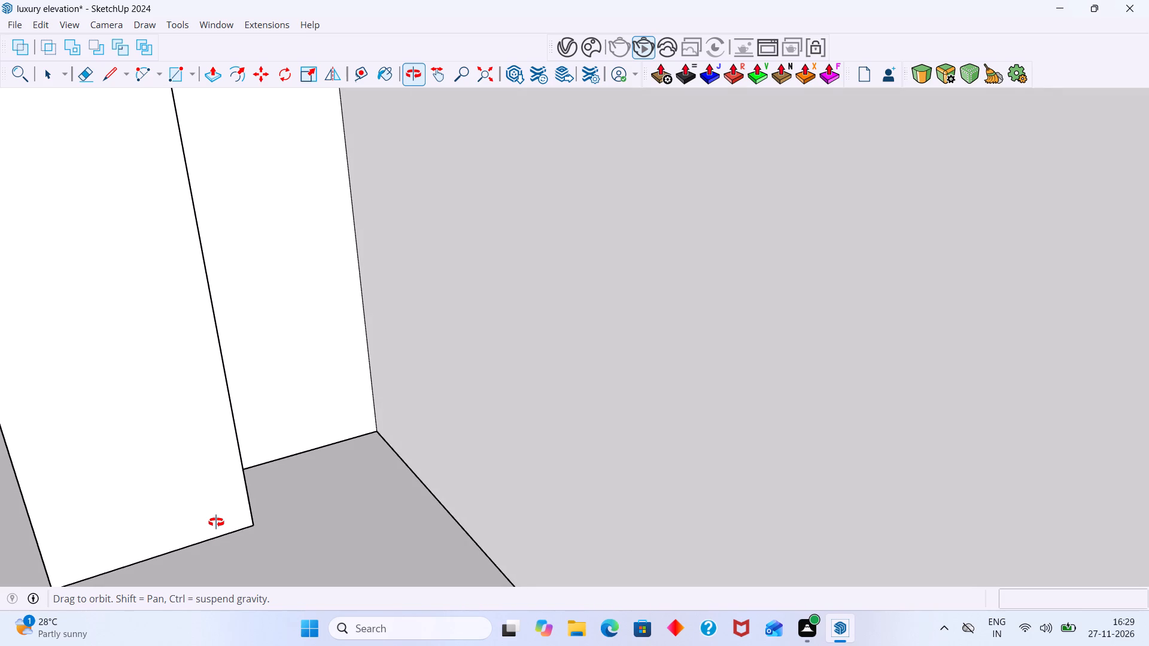
middle_drag(216, 522, 328, 482)
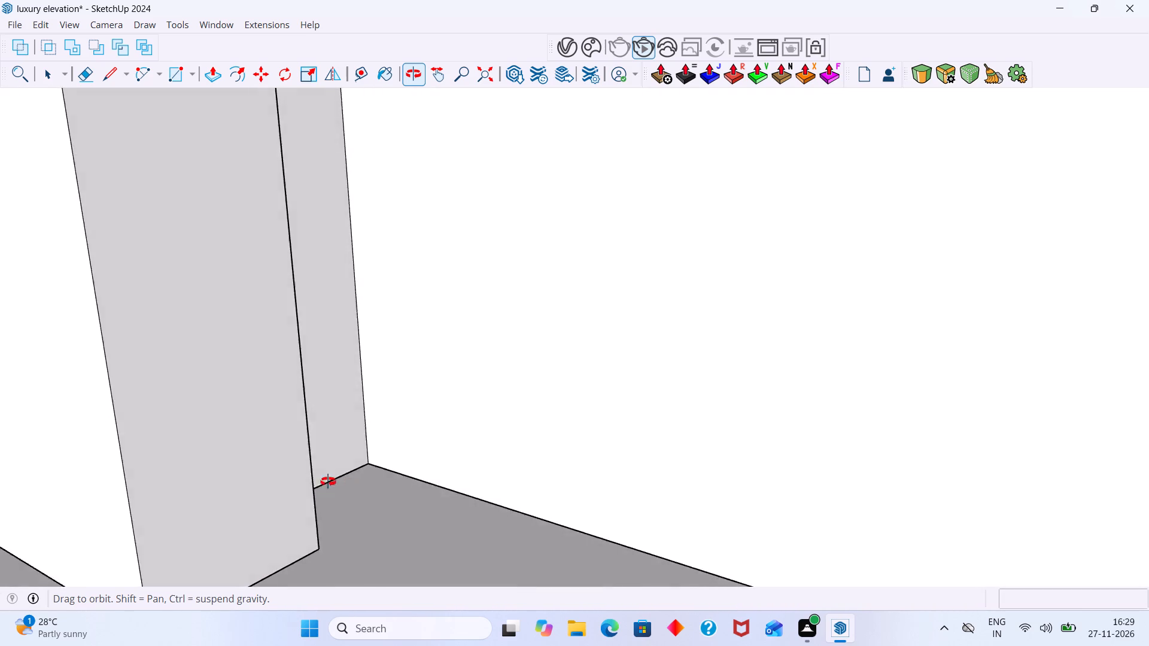
middle_drag(328, 482, 460, 420)
scroll(460, 413, down, 11)
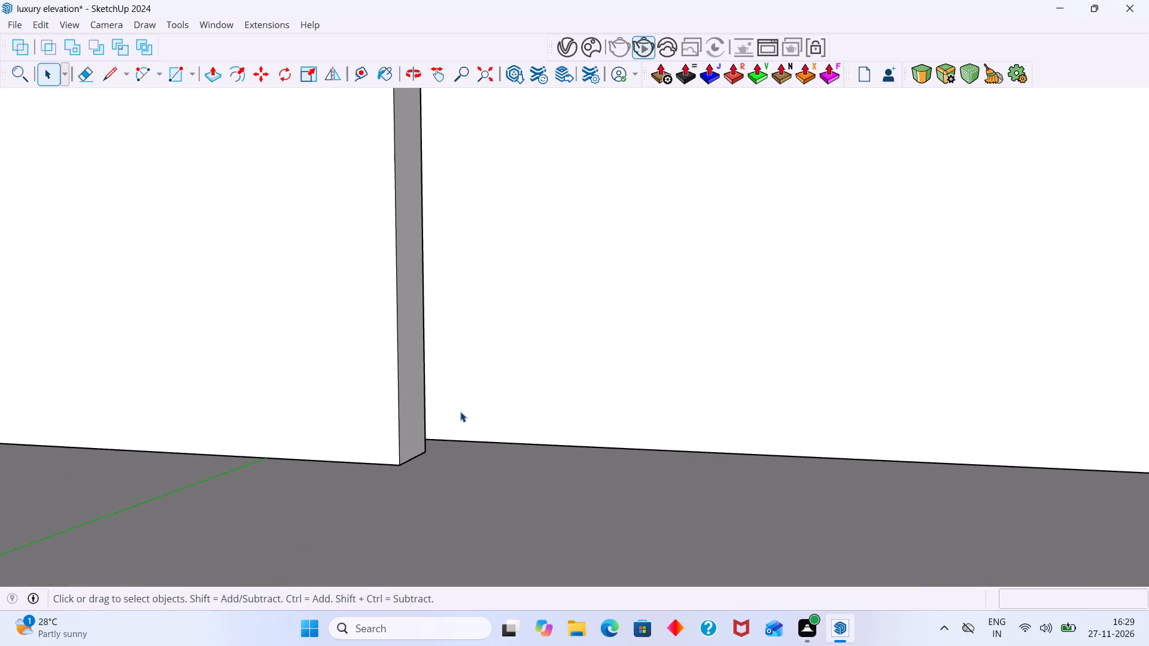
Examine the S-curve portion of the raised panel's edge up close, where its two arcs meet.
scroll(460, 412, down, 20)
scroll(460, 412, down, 13)
scroll(496, 265, up, 20)
scroll(496, 265, up, 10)
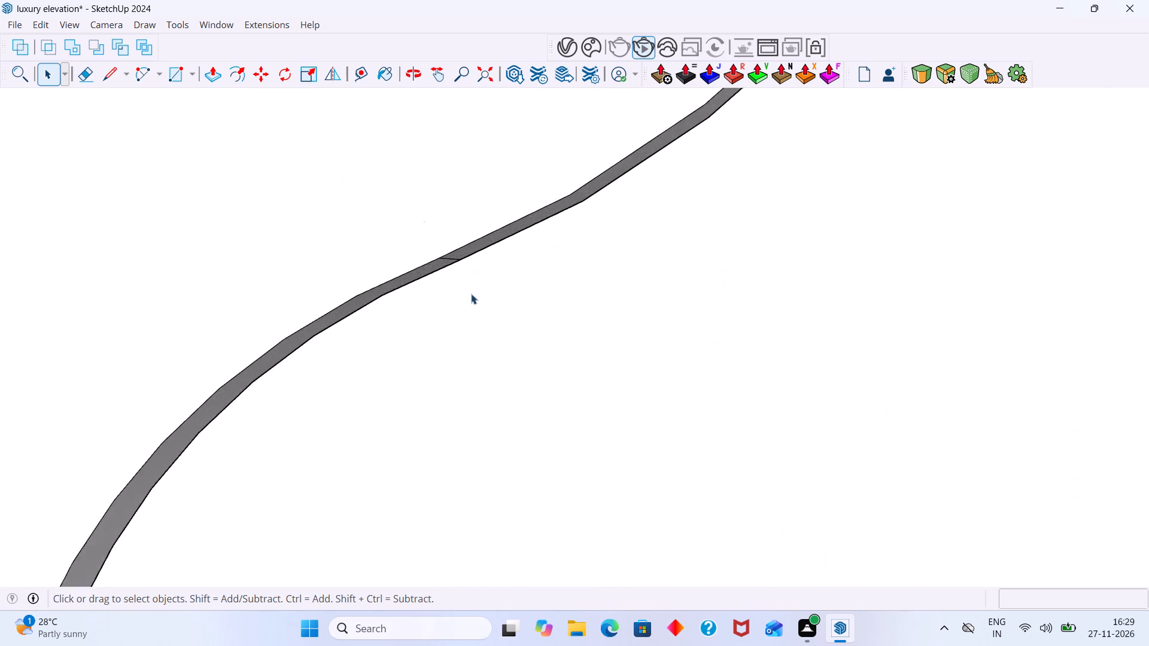
scroll(471, 294, up, 15)
scroll(409, 322, down, 18)
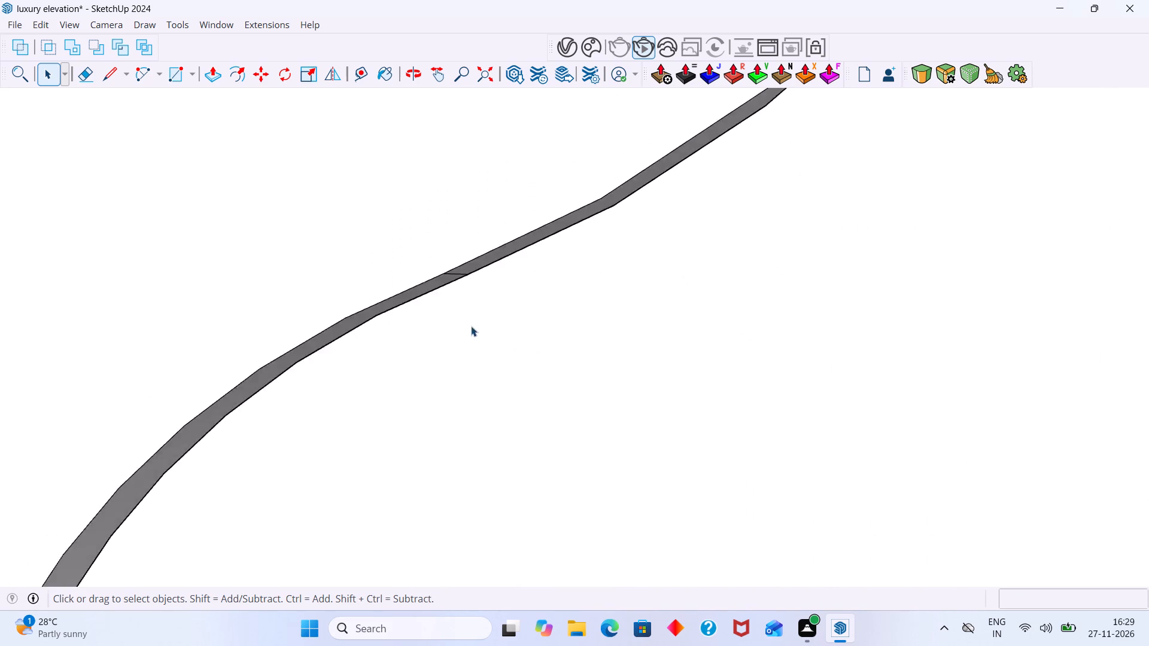
scroll(471, 326, down, 20)
scroll(471, 326, down, 12)
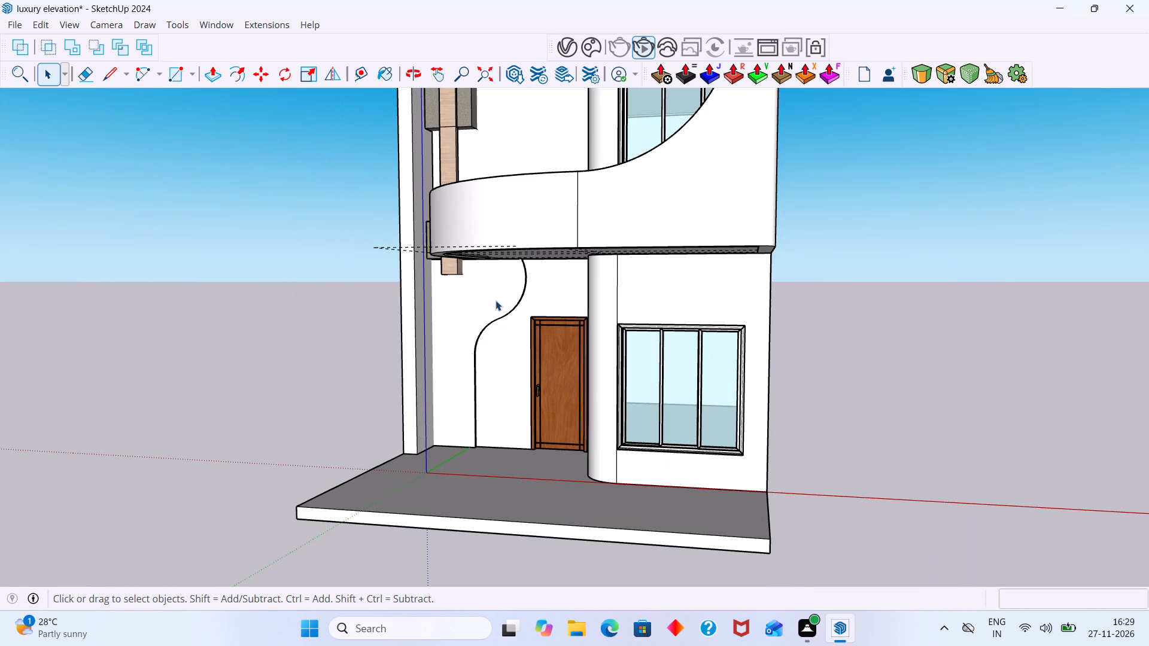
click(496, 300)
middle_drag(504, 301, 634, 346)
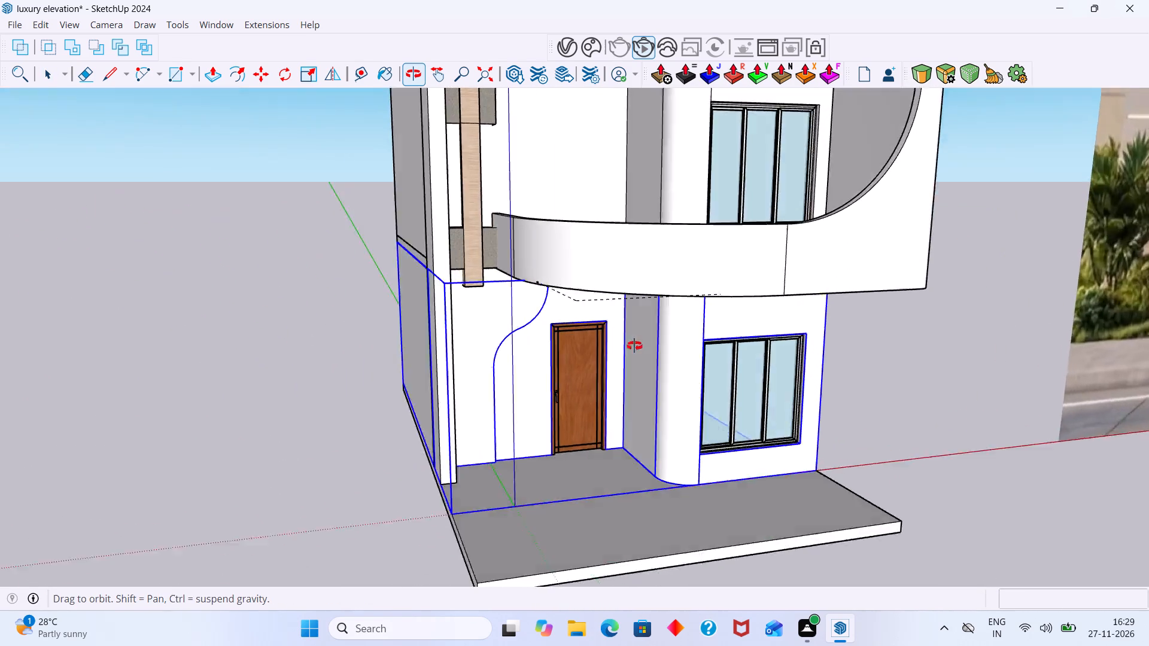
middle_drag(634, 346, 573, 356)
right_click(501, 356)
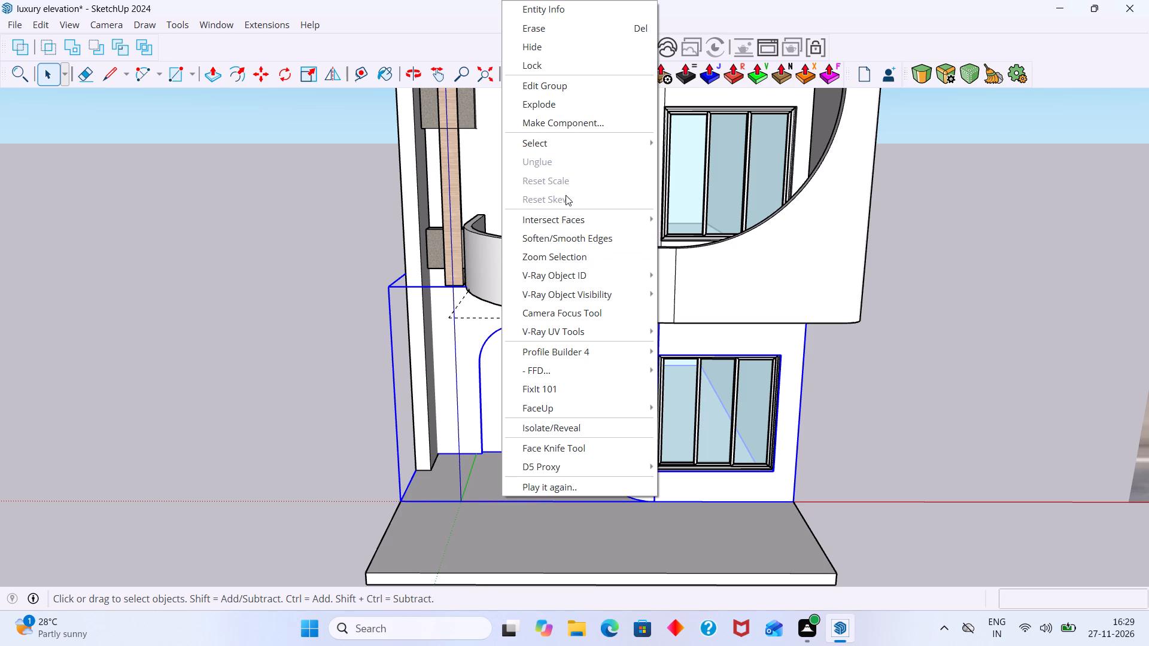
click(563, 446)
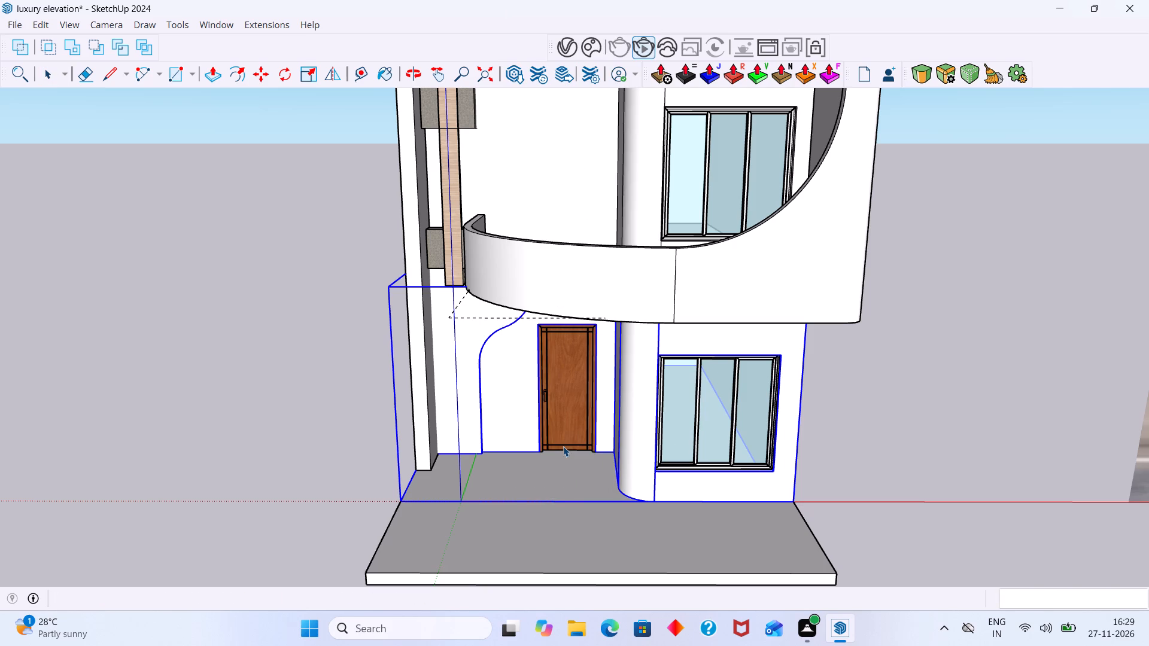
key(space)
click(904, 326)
Isolate the ground-floor wall group so it can be worked on alone.
scroll(522, 409, up, 5)
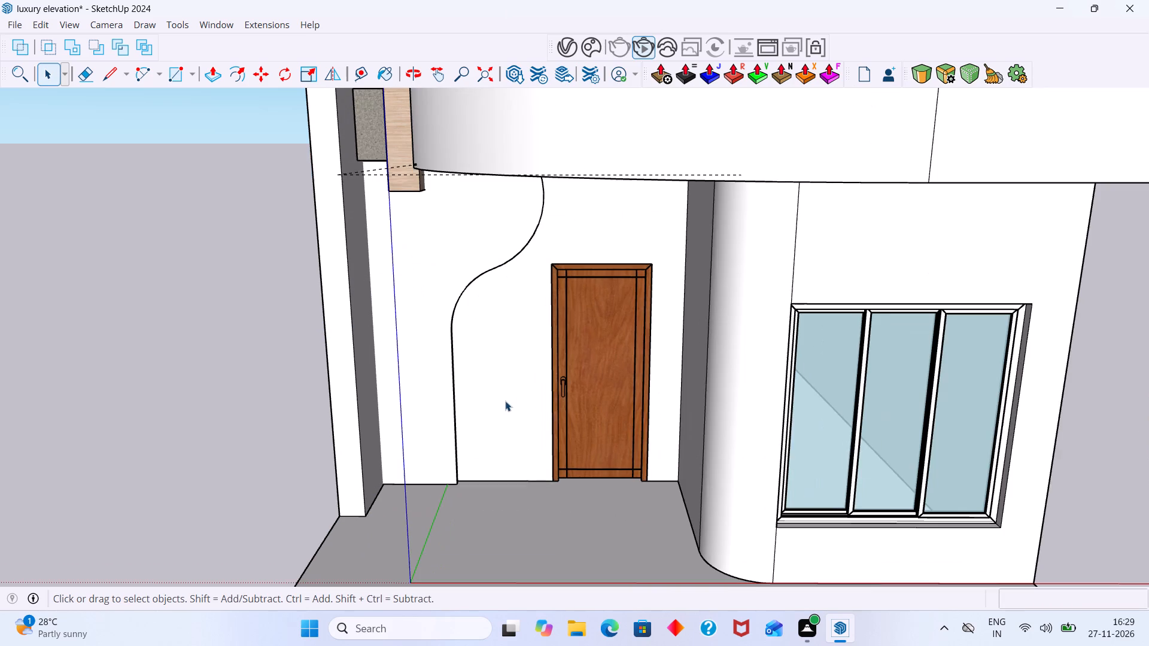
click(504, 401)
right_click(503, 400)
click(572, 428)
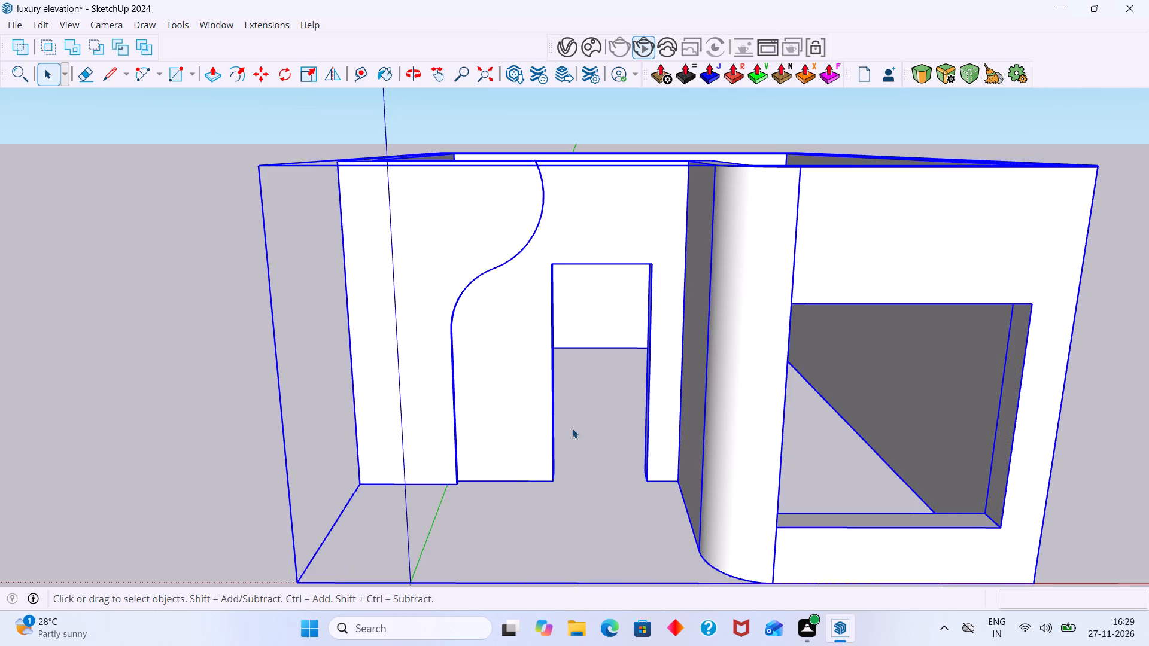
Open the isolated wall group for editing and select the narrow step face along the raised panel's edge, including its boundary edges.
scroll(586, 373, down, 4)
middle_drag(522, 367, 479, 354)
scroll(478, 345, up, 13)
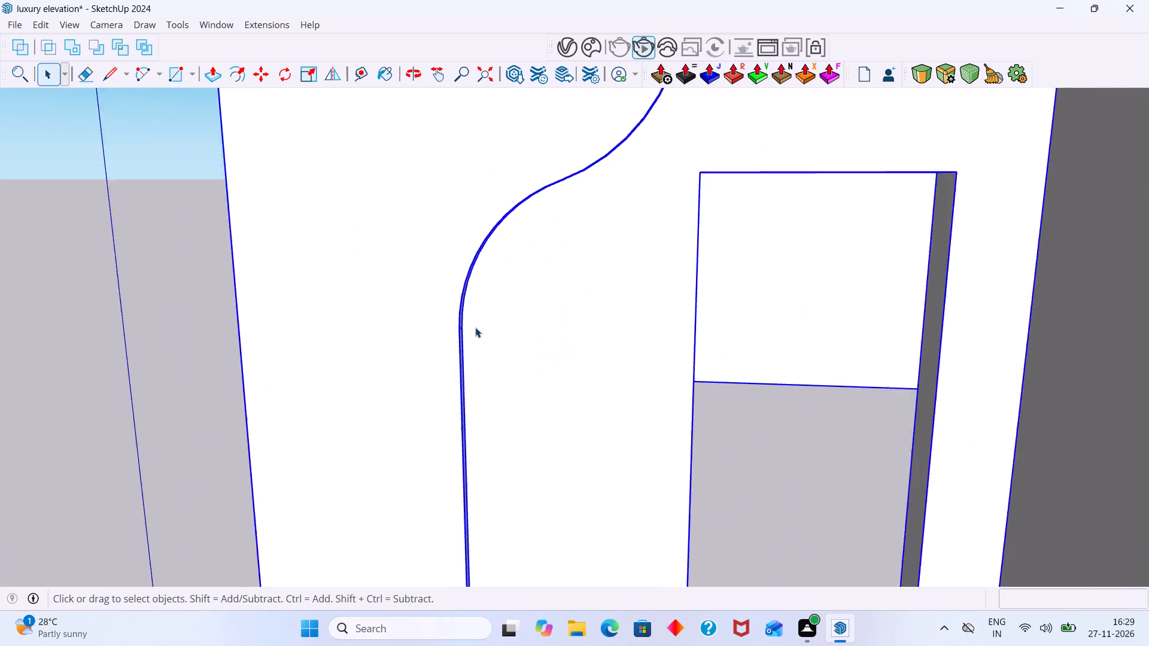
scroll(475, 327, up, 6)
middle_drag(511, 346, 142, 415)
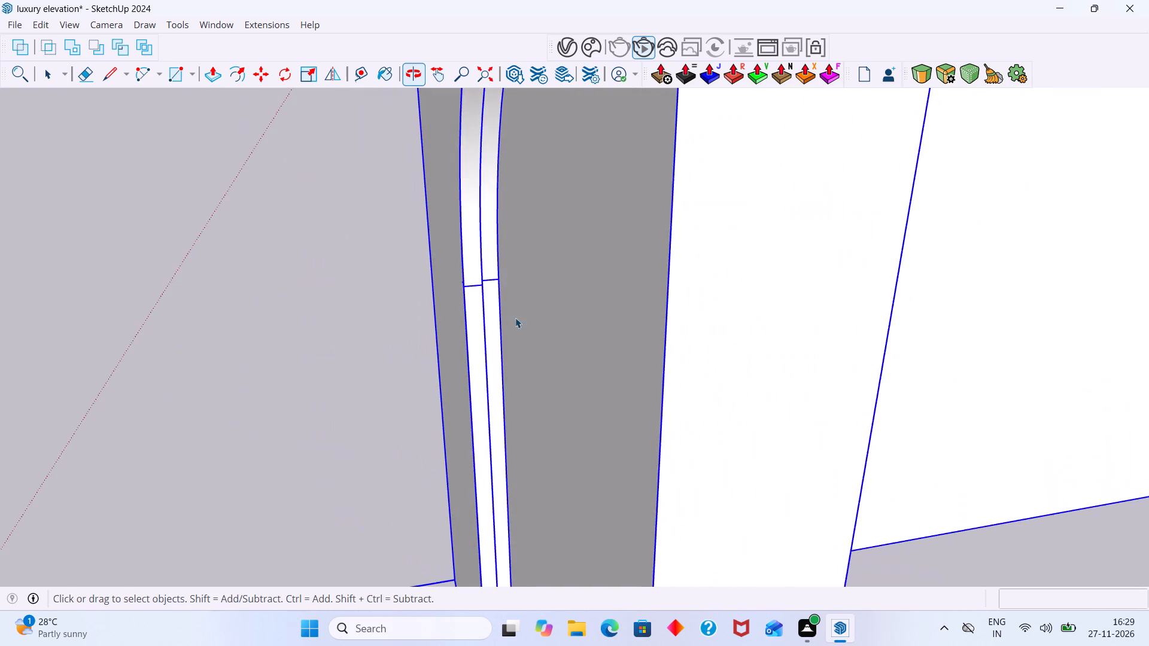
middle_drag(557, 306, 513, 309)
scroll(513, 309, up, 12)
middle_drag(528, 304, 516, 312)
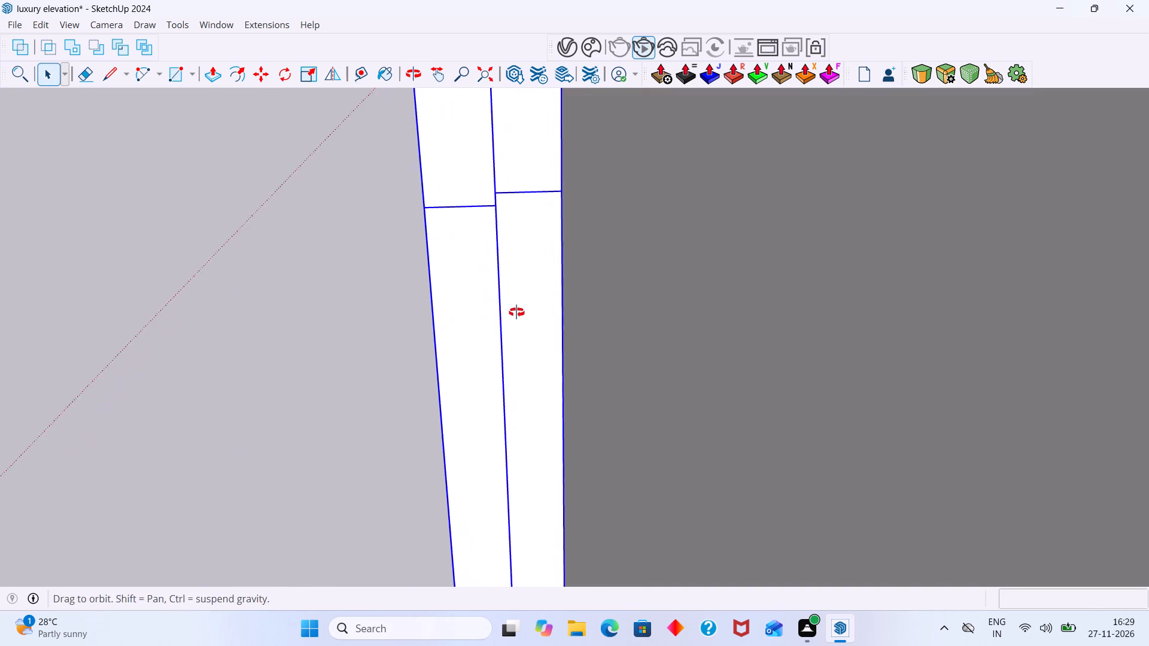
middle_drag(516, 312, 512, 313)
click(350, 351)
middle_drag(595, 324, 578, 326)
scroll(555, 333, up, 10)
middle_drag(517, 352, 481, 352)
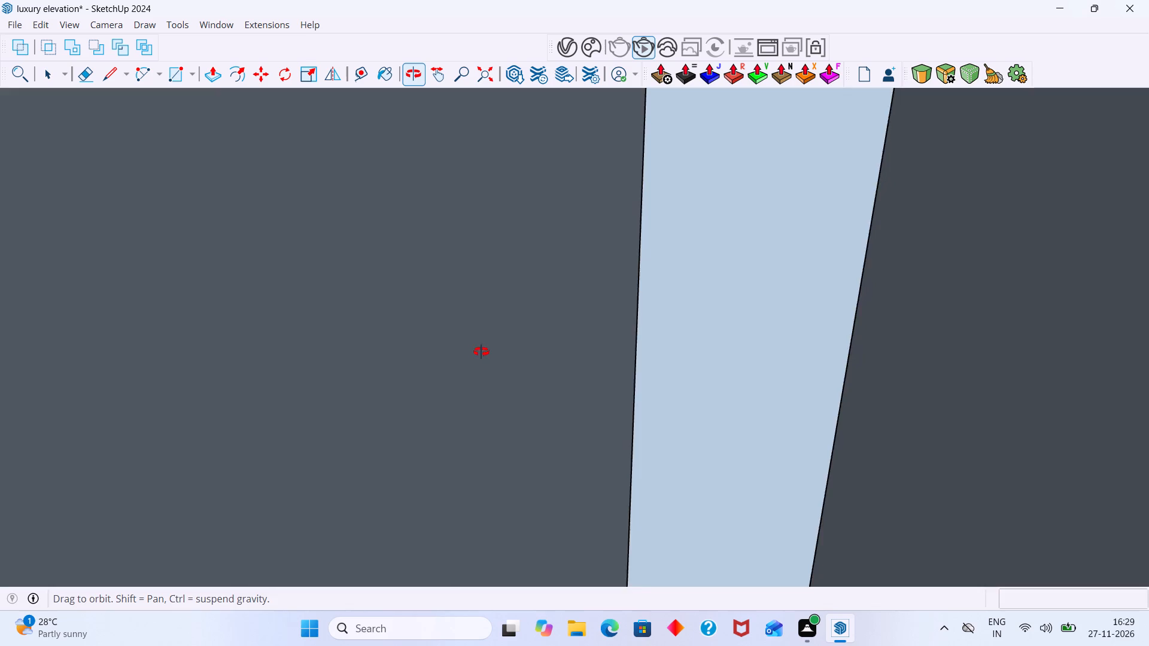
middle_drag(481, 352, 500, 350)
scroll(470, 365, up, 8)
middle_drag(450, 366, 405, 369)
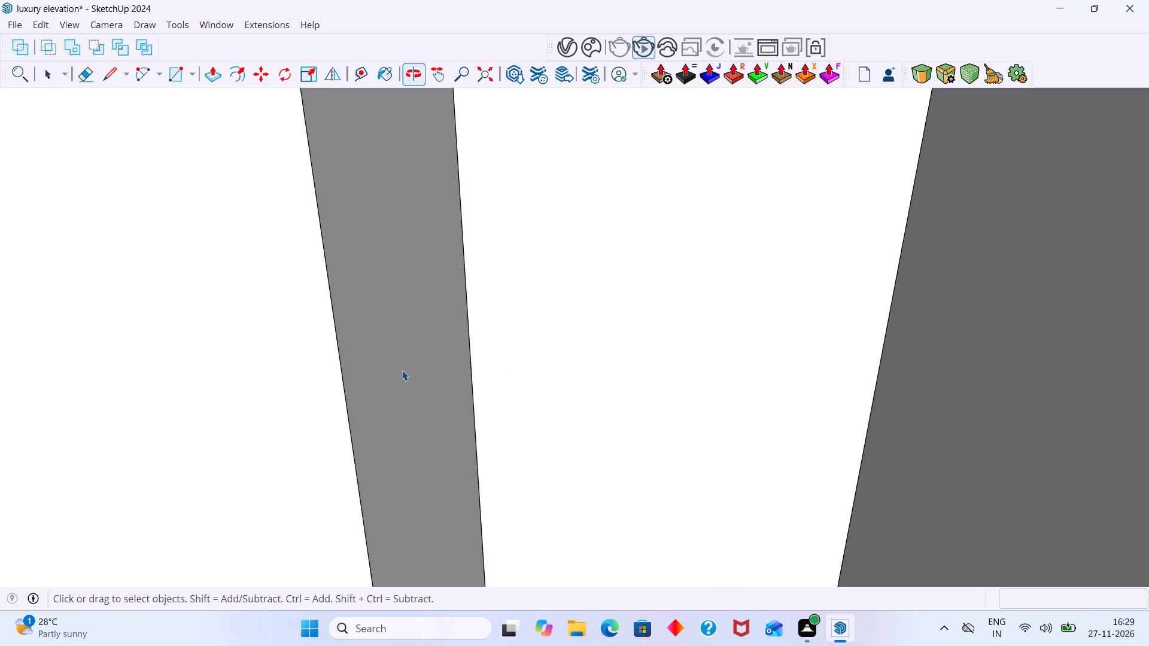
triple_click(402, 370)
click(410, 373)
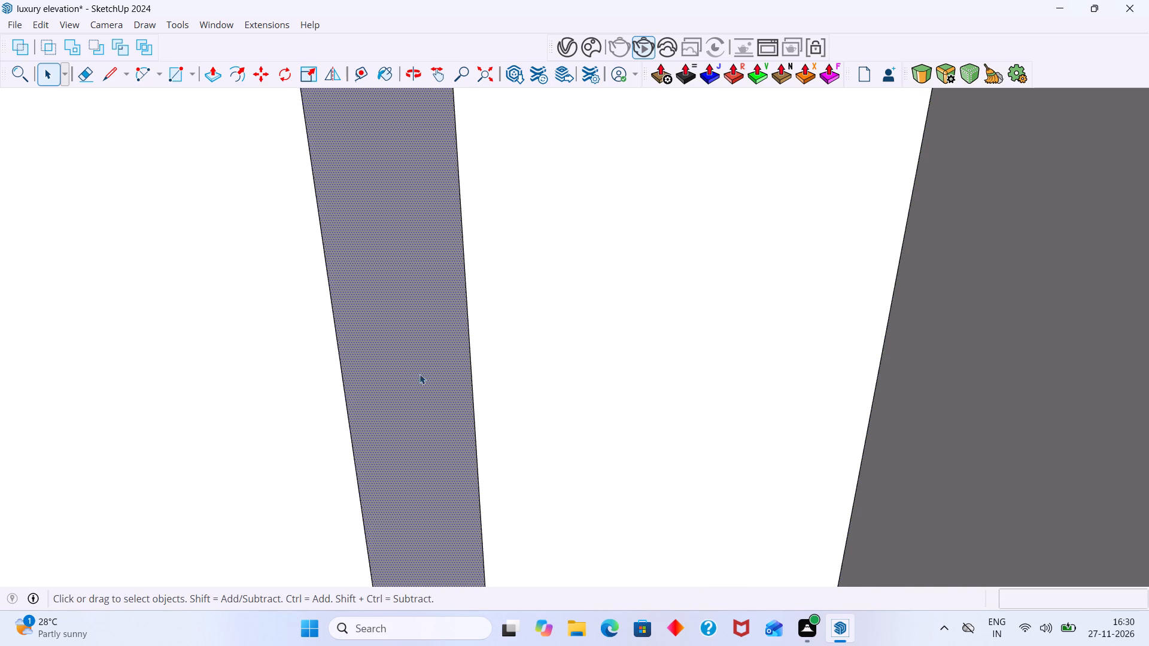
scroll(411, 378, down, 2)
double_click(410, 378)
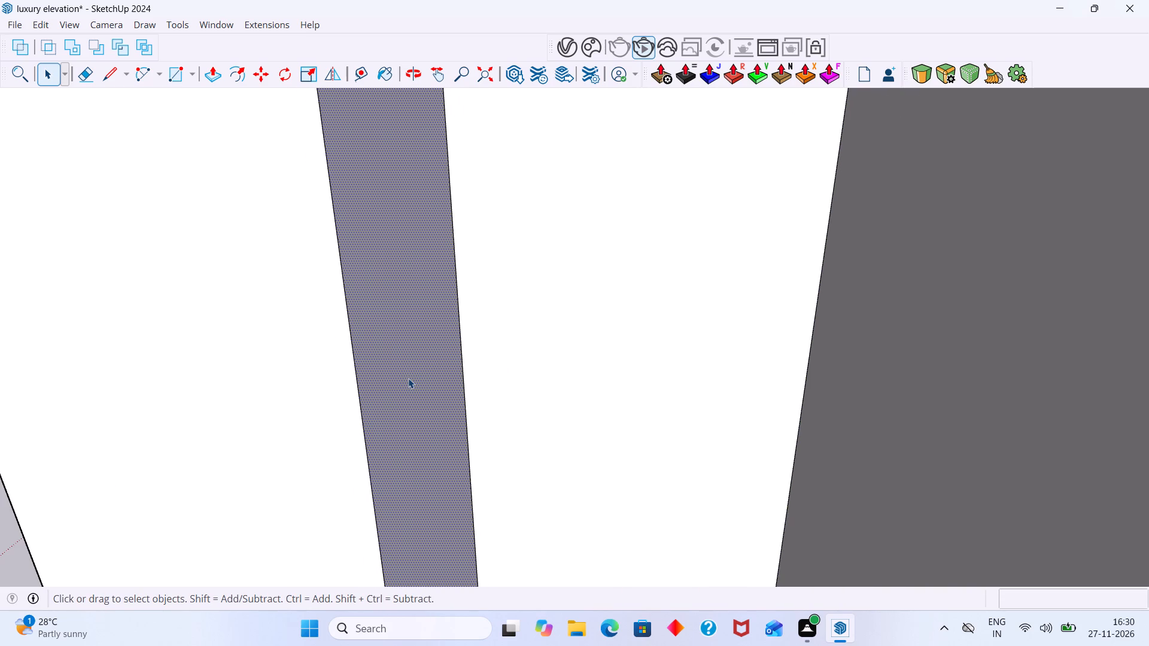
double_click(408, 378)
Examine the isolated ground-floor walls from behind and from the front, including the selected step face along the raised panel.
scroll(408, 378, down, 9)
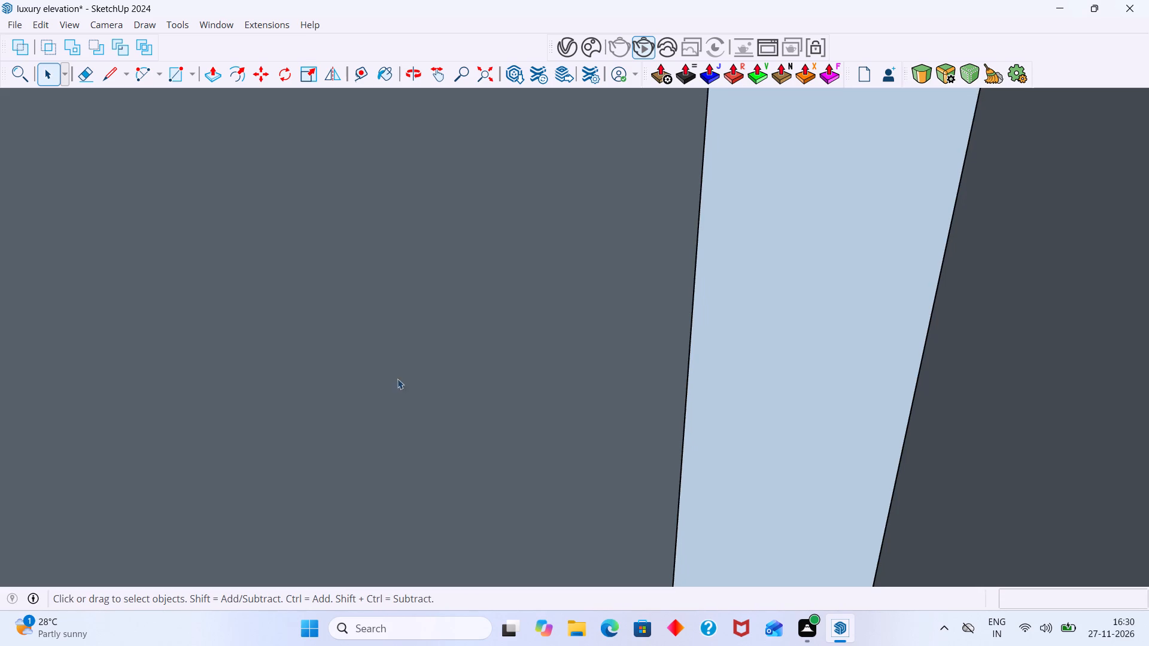
scroll(369, 292, down, 6)
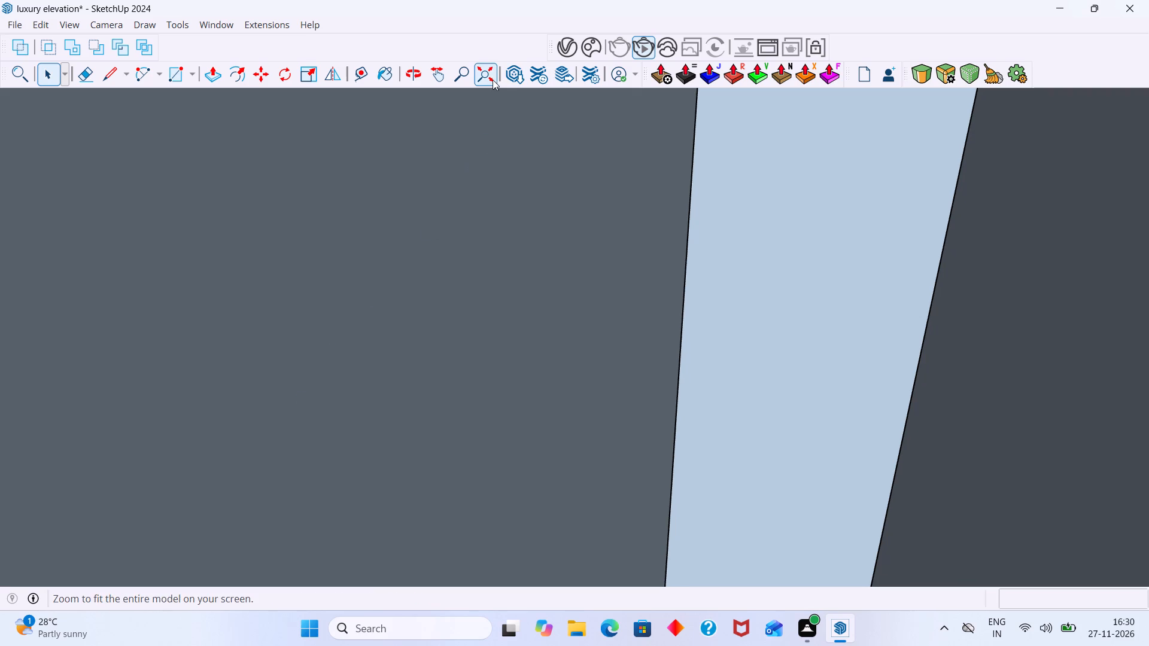
click(487, 83)
scroll(427, 196, down, 8)
middle_drag(411, 257, 193, 295)
scroll(525, 132, up, 2)
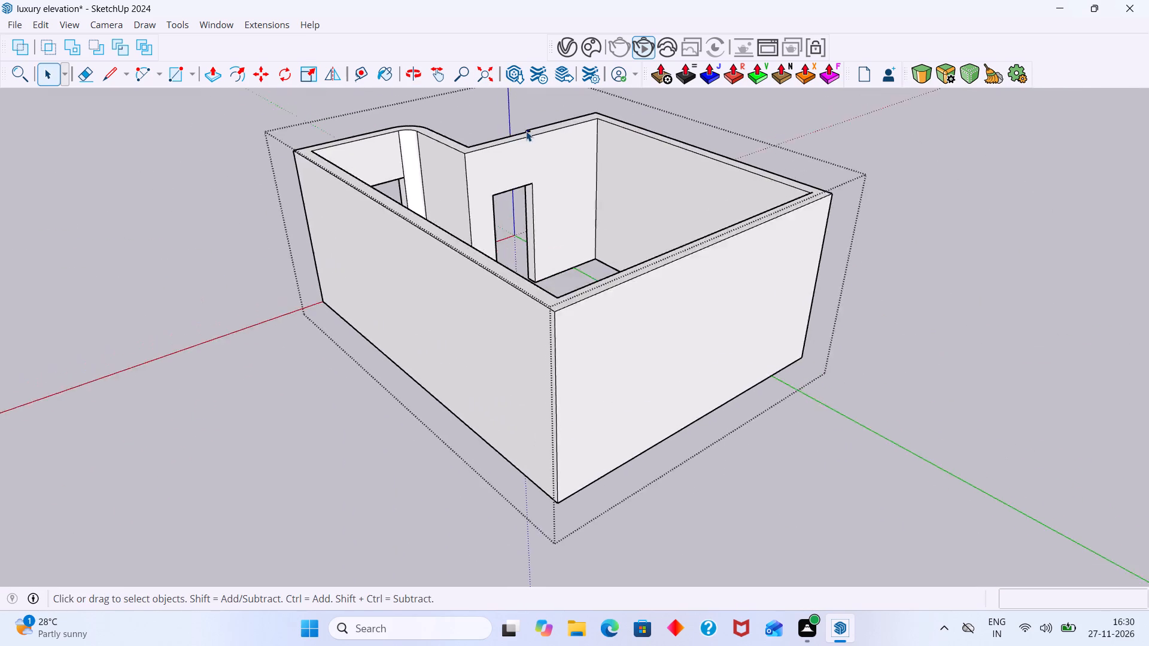
scroll(526, 131, up, 4)
middle_drag(441, 211, 275, 245)
middle_drag(518, 232, 1110, 160)
middle_drag(293, 275, 705, 209)
middle_drag(548, 244, 338, 222)
scroll(327, 233, up, 1)
scroll(377, 250, up, 5)
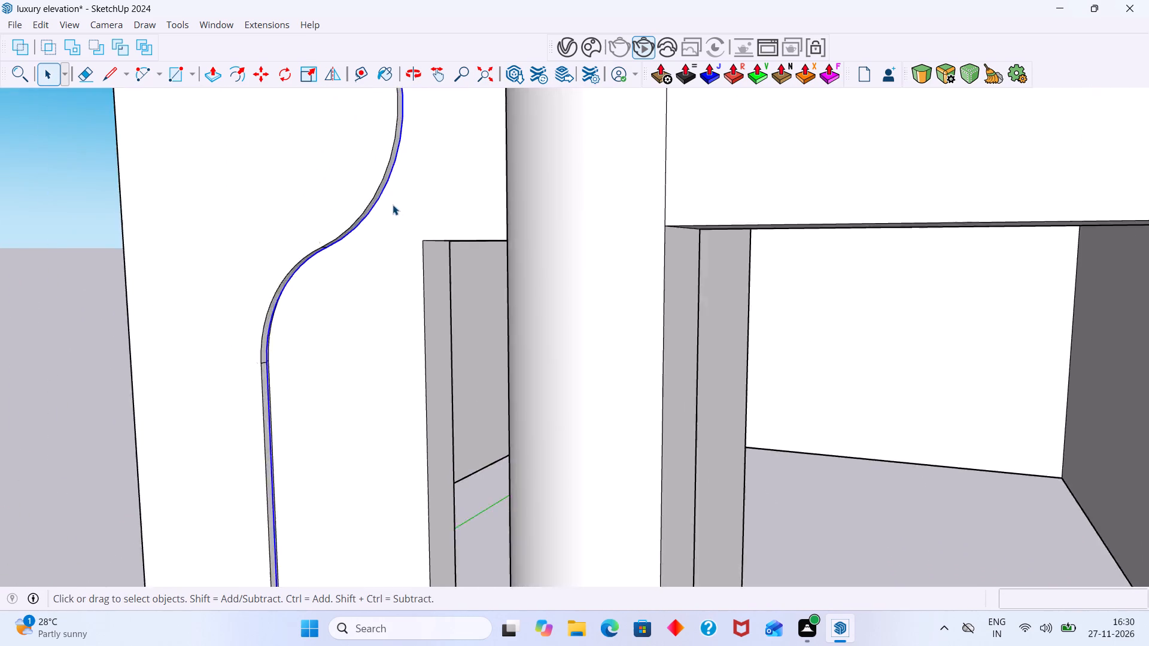
Make a group from the selected narrow step face along the raised curved panel's edge.
scroll(393, 205, up, 6)
shift+middle_drag(393, 196, 613, 249)
middle_drag(606, 278, 493, 219)
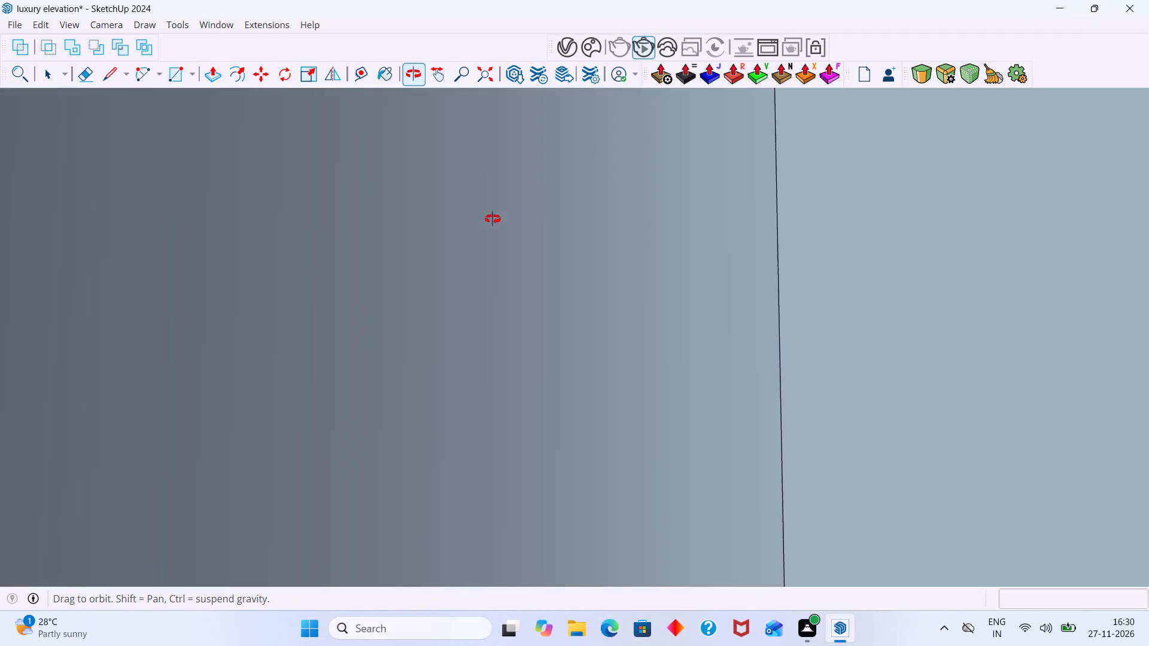
middle_drag(493, 219, 533, 235)
scroll(554, 266, up, 18)
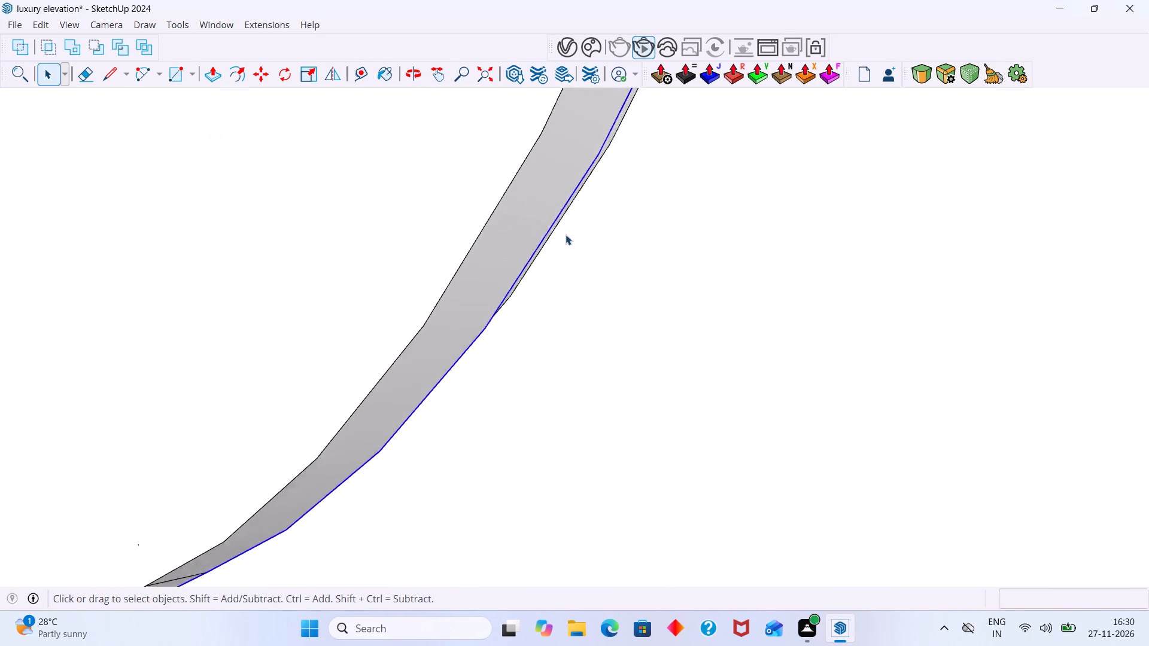
scroll(566, 234, up, 9)
middle_drag(548, 238, 341, 278)
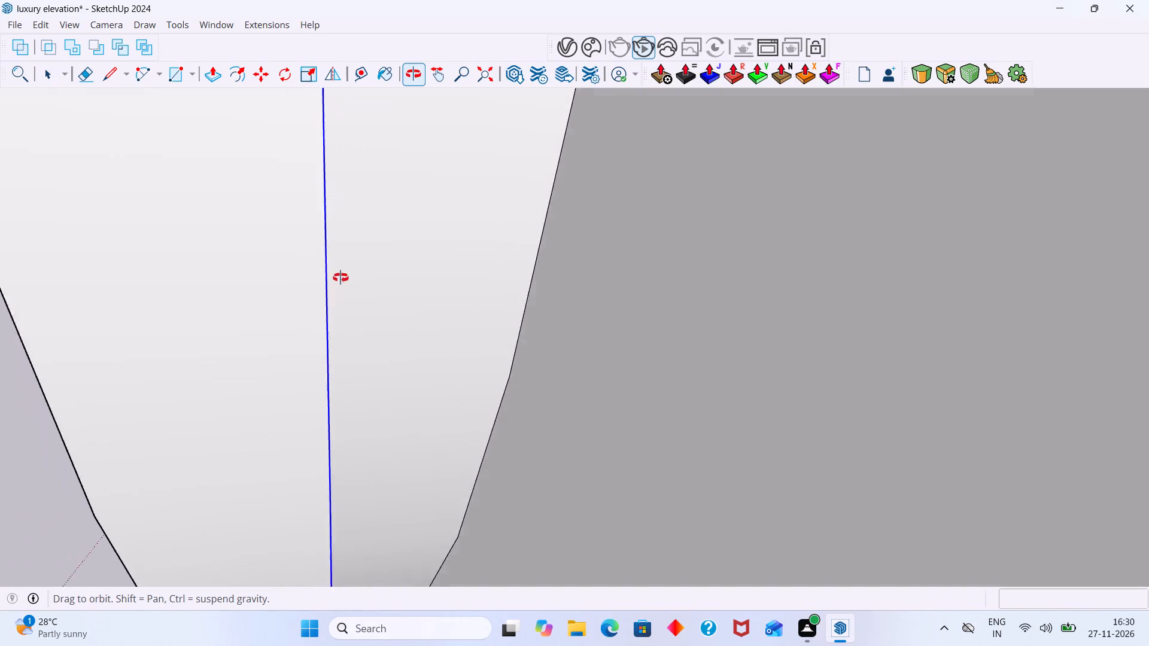
middle_drag(341, 278, 295, 297)
scroll(364, 285, up, 1)
middle_drag(364, 285, 337, 291)
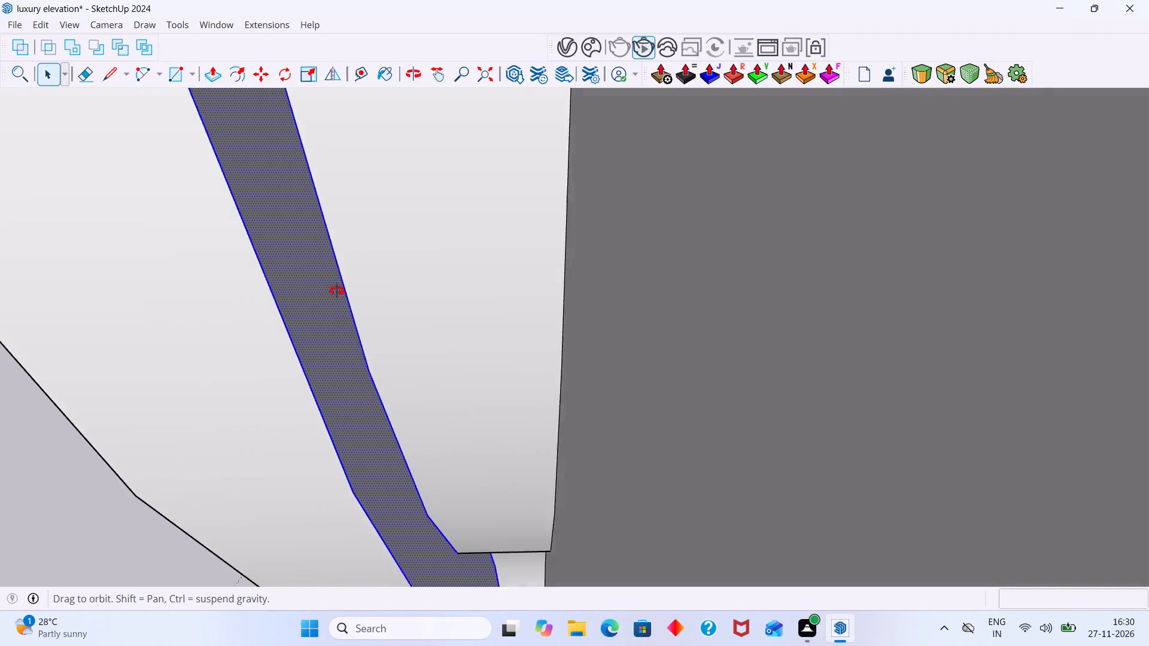
middle_drag(337, 291, 330, 297)
scroll(295, 302, up, 5)
middle_drag(324, 300, 310, 330)
right_click(310, 331)
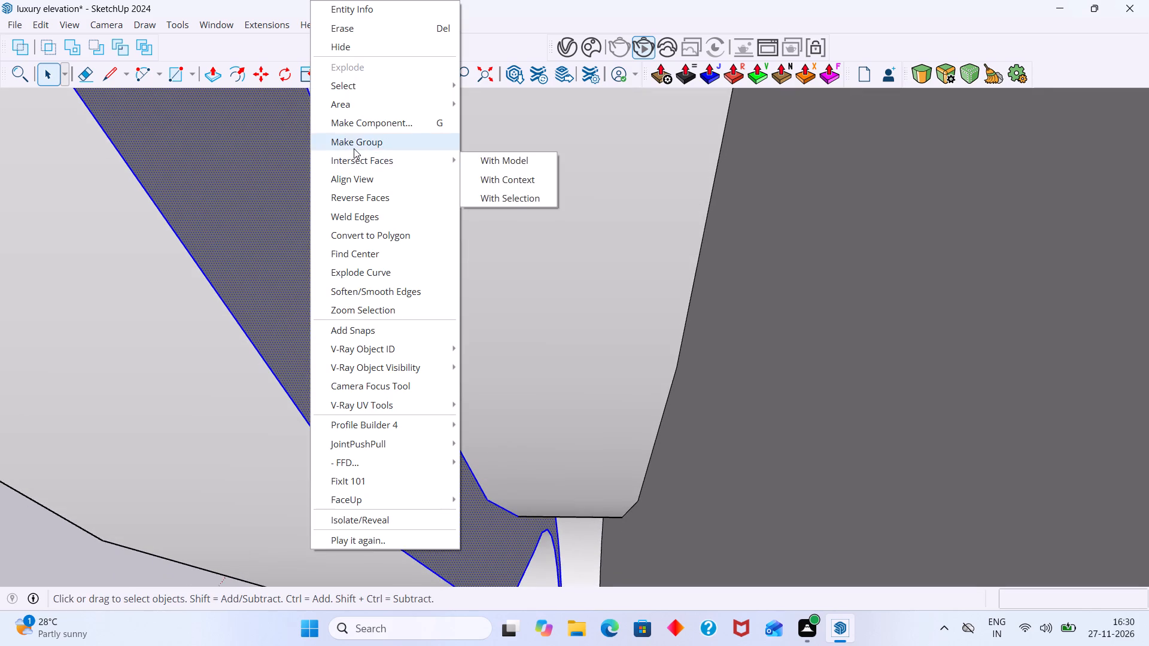
click(354, 148)
click(303, 216)
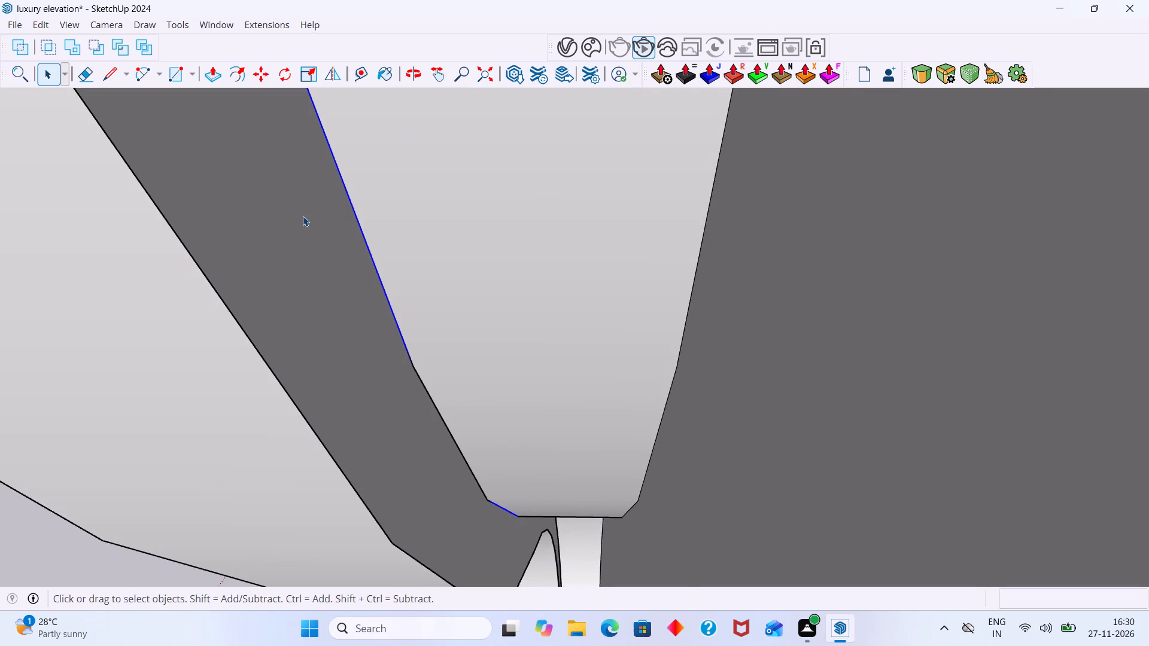
Examine the raised panel's step edge, the wall base corners and the isolated ground-floor walls from several angles.
scroll(294, 233, up, 1)
scroll(294, 234, down, 20)
scroll(294, 234, down, 18)
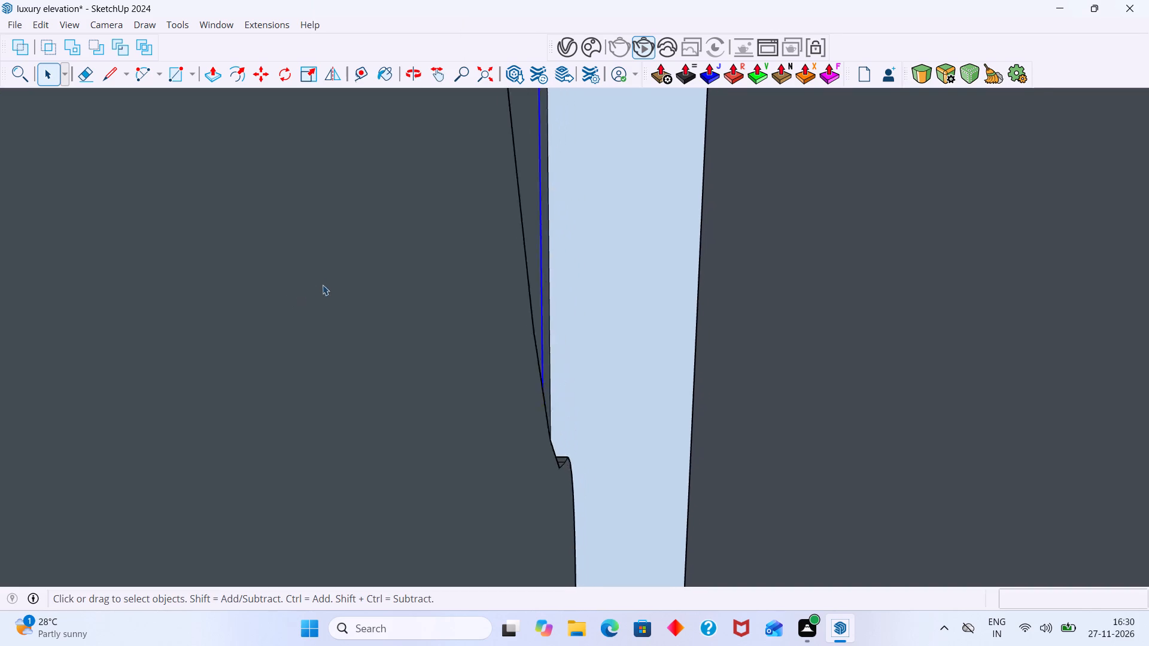
scroll(323, 285, down, 20)
scroll(323, 285, down, 18)
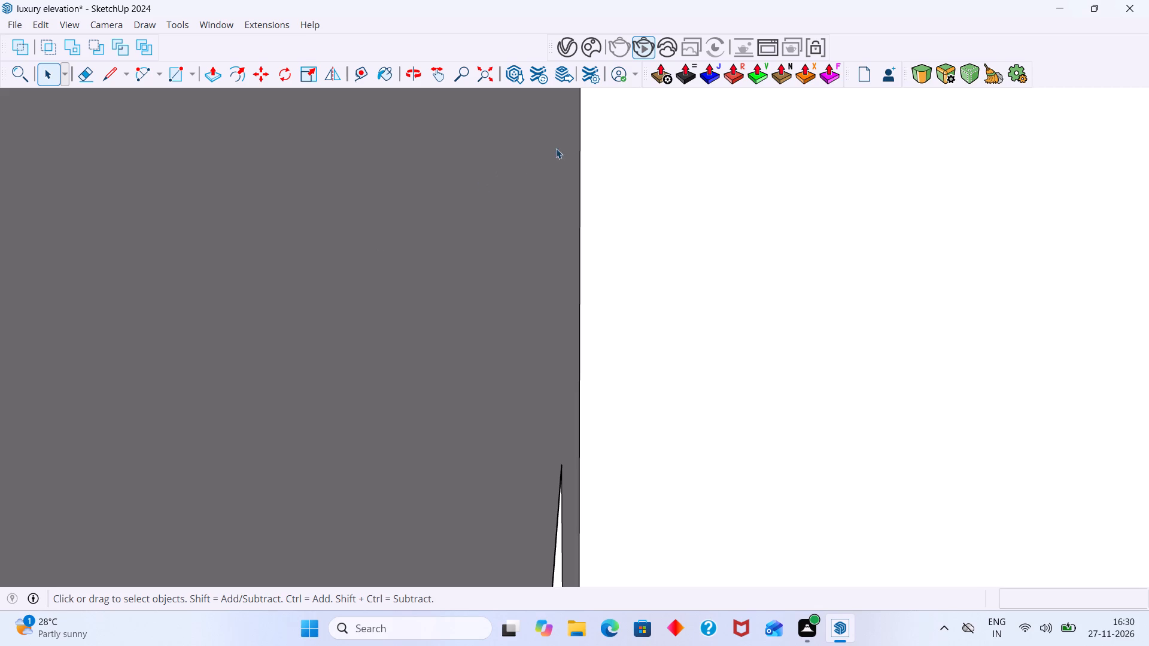
click(488, 78)
scroll(501, 161, down, 6)
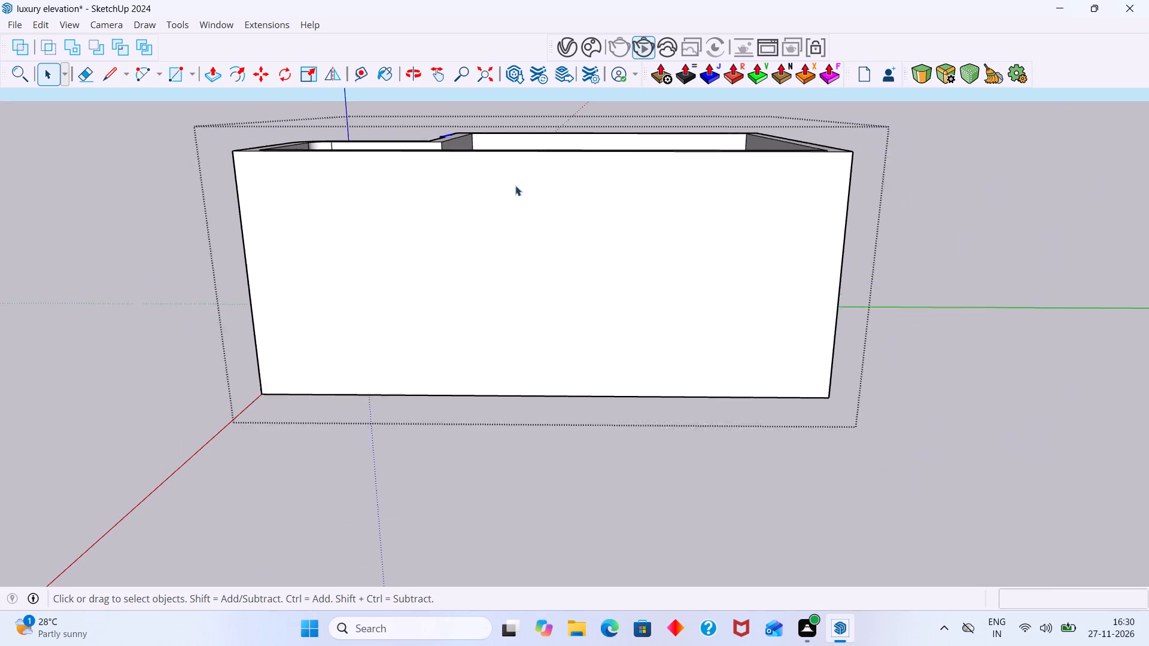
scroll(515, 185, down, 1)
click(934, 128)
scroll(532, 202, up, 5)
middle_drag(516, 186, 880, 173)
middle_drag(472, 318, 527, 312)
scroll(406, 408, up, 10)
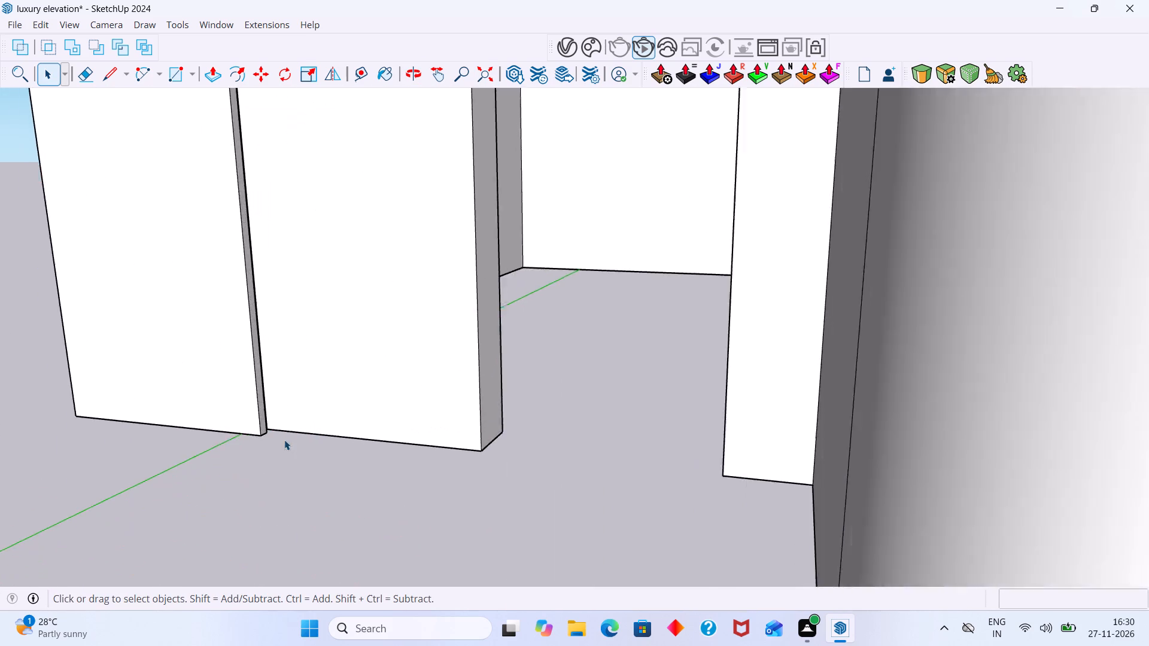
scroll(284, 440, up, 6)
middle_drag(301, 442, 248, 455)
scroll(285, 409, up, 16)
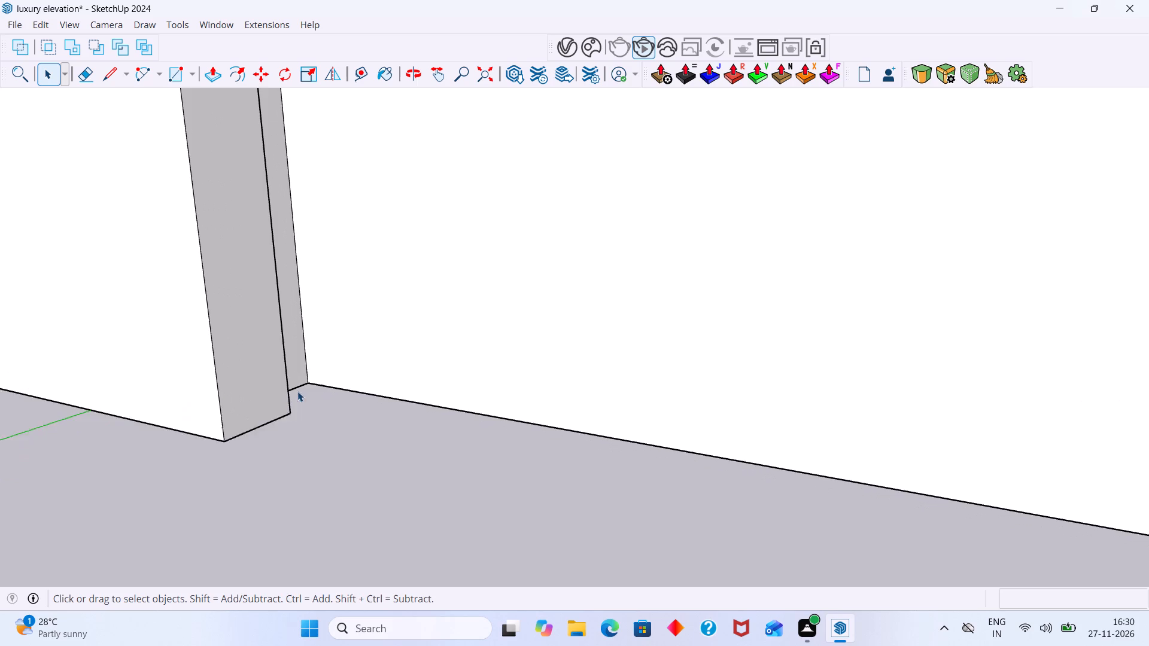
scroll(297, 391, up, 7)
middle_drag(331, 370, 160, 389)
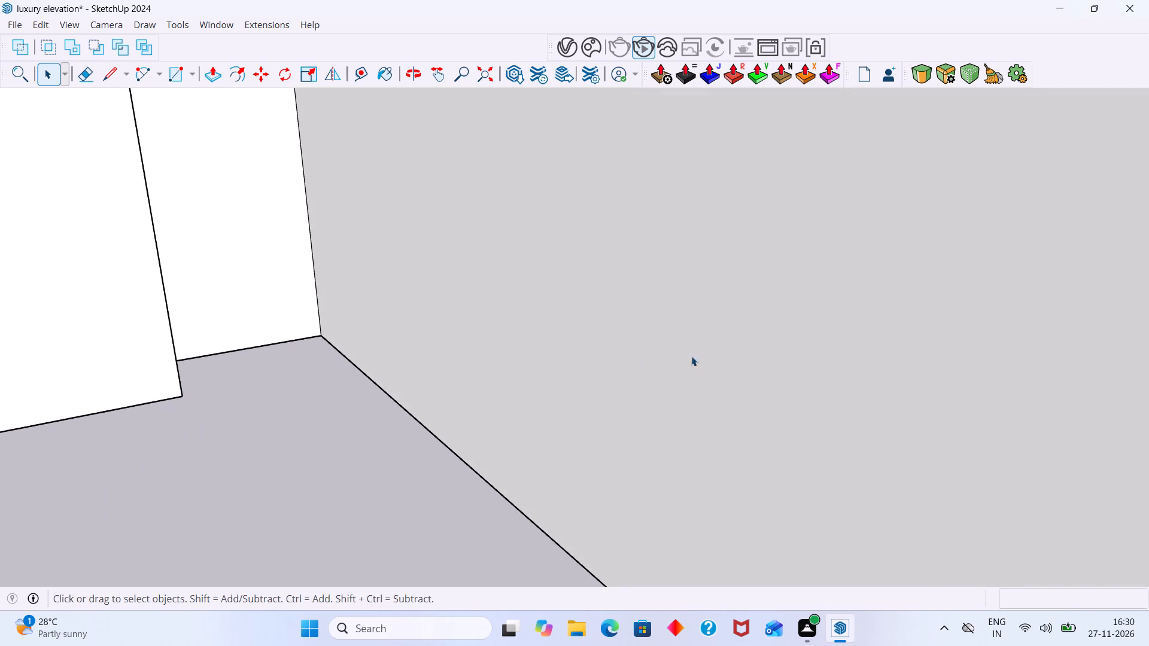
shift+middle_drag(485, 246, 854, 216)
middle_drag(635, 234, 409, 257)
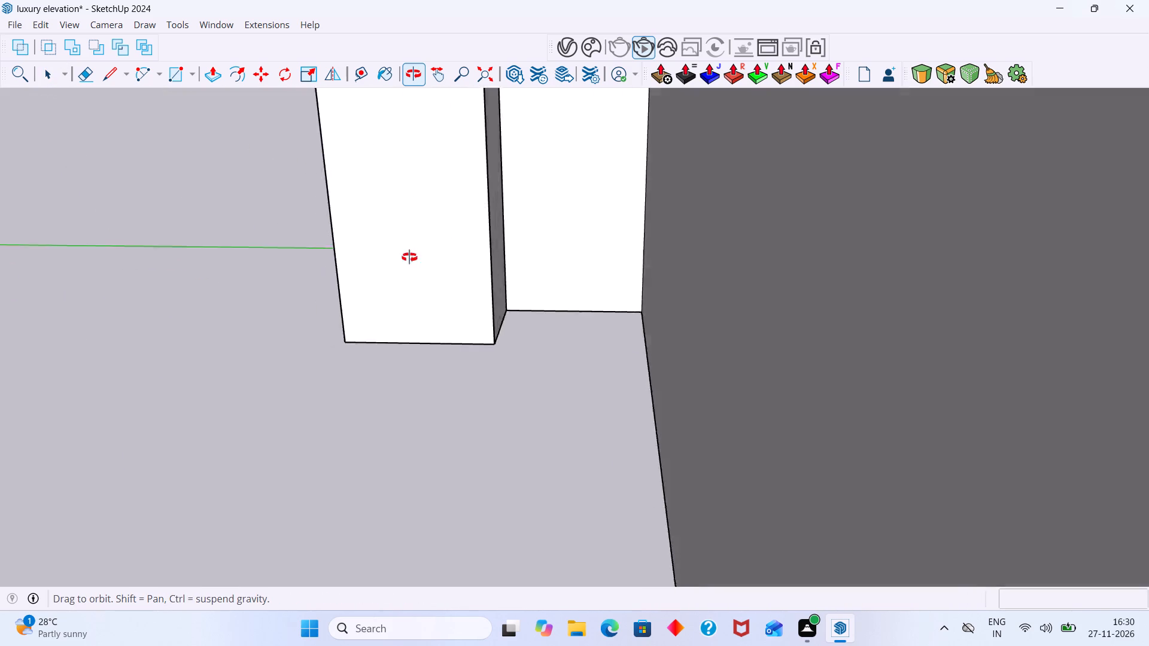
middle_drag(409, 257, 452, 256)
scroll(486, 257, up, 11)
middle_drag(551, 224, 450, 224)
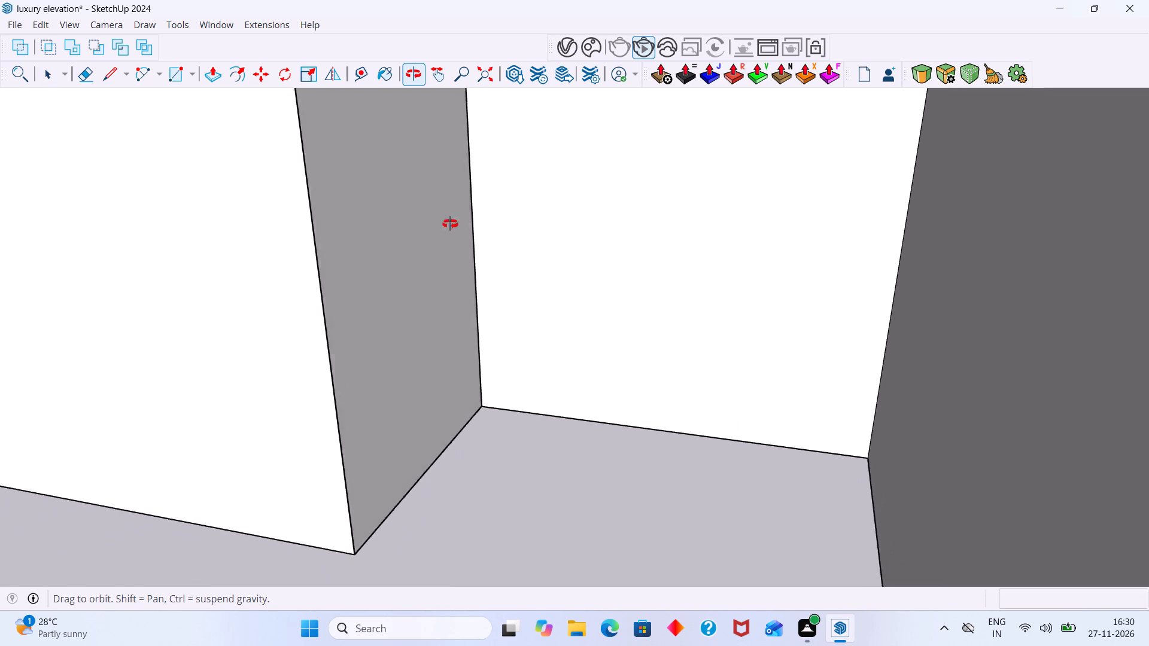
middle_drag(450, 224, 457, 242)
scroll(387, 276, up, 3)
click(385, 276)
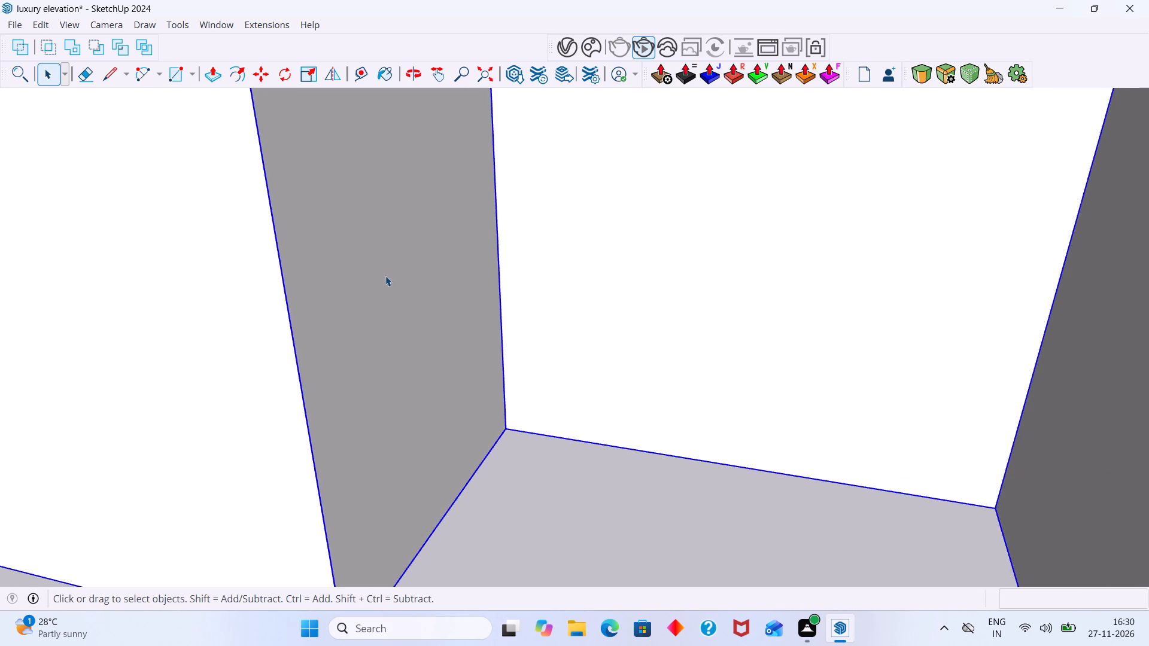
scroll(385, 276, down, 8)
scroll(385, 276, up, 10)
triple_click(384, 276)
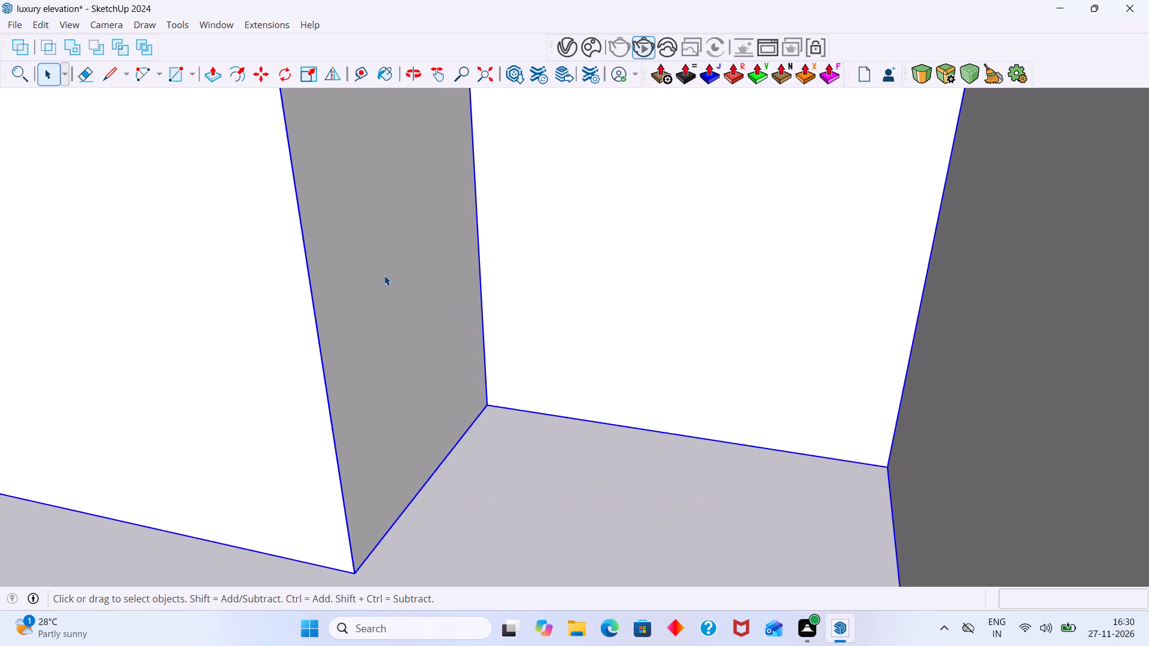
scroll(387, 279, down, 5)
scroll(387, 283, up, 4)
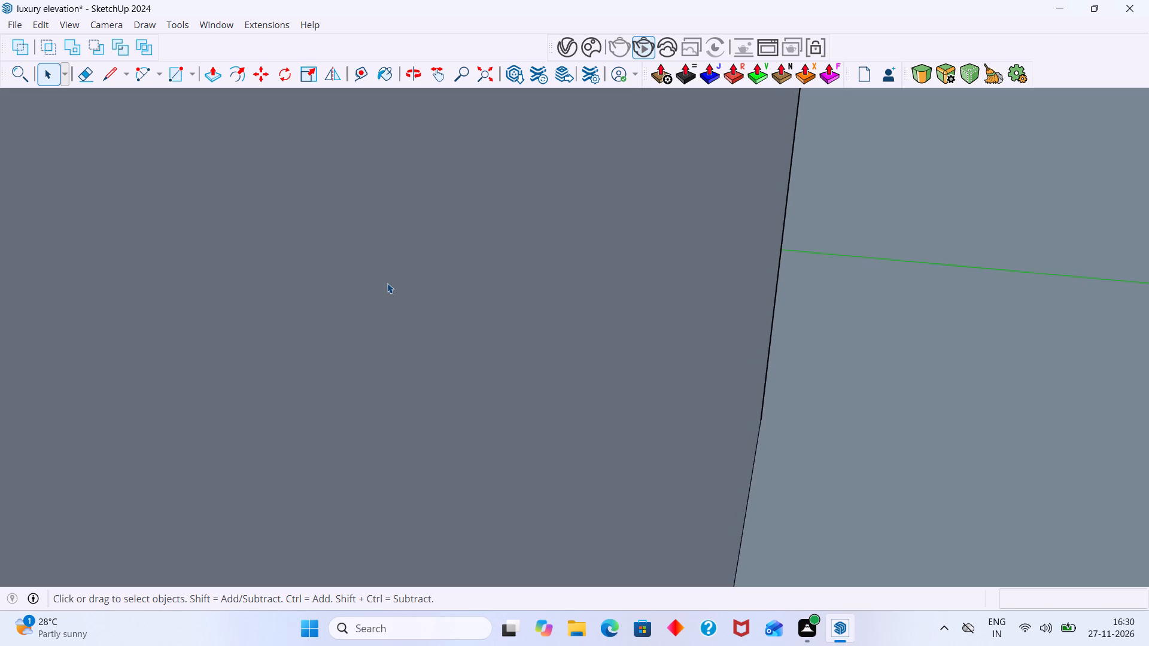
scroll(387, 283, up, 6)
scroll(300, 298, down, 3)
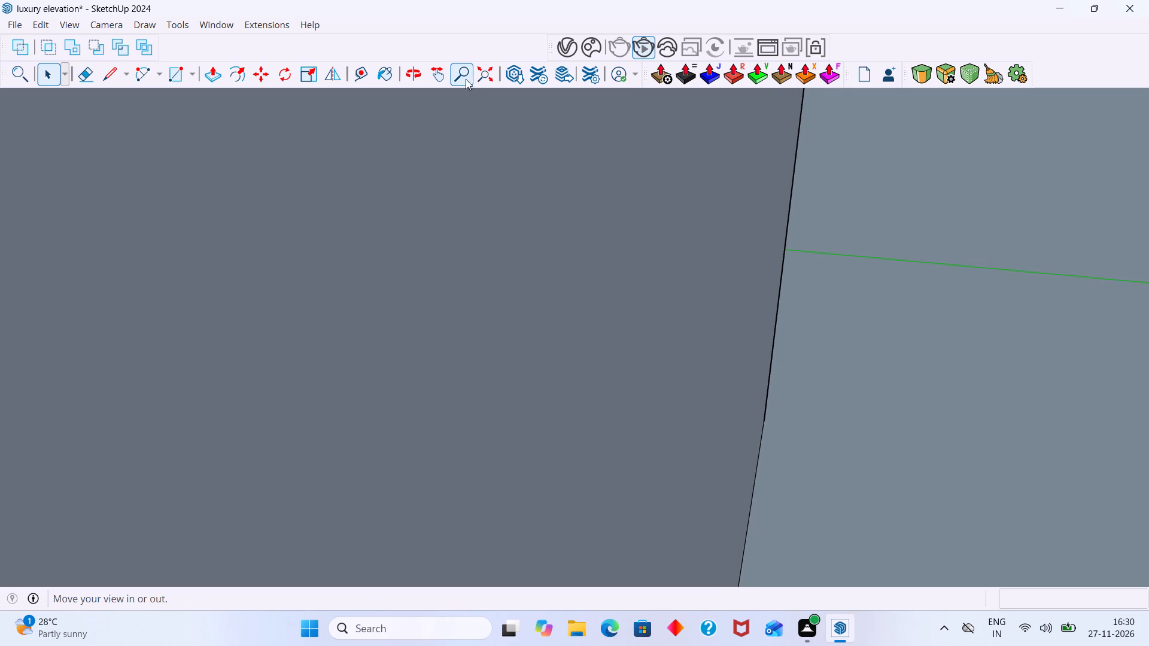
click(479, 78)
scroll(351, 248, up, 2)
middle_drag(494, 155, 558, 234)
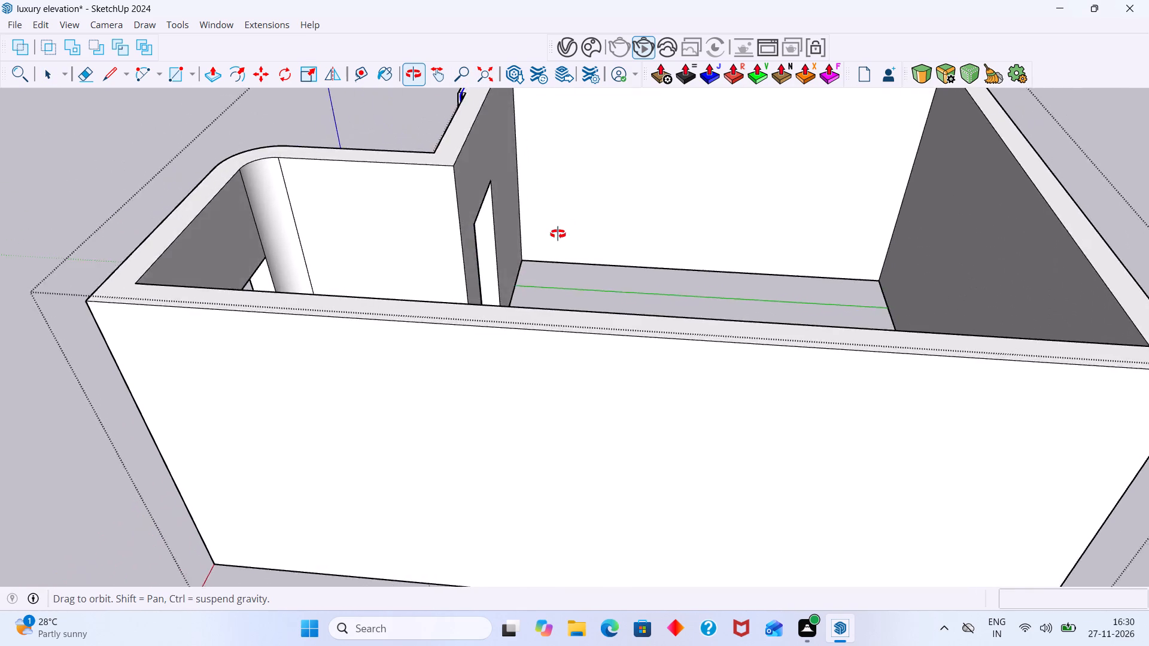
middle_drag(558, 234, 815, 219)
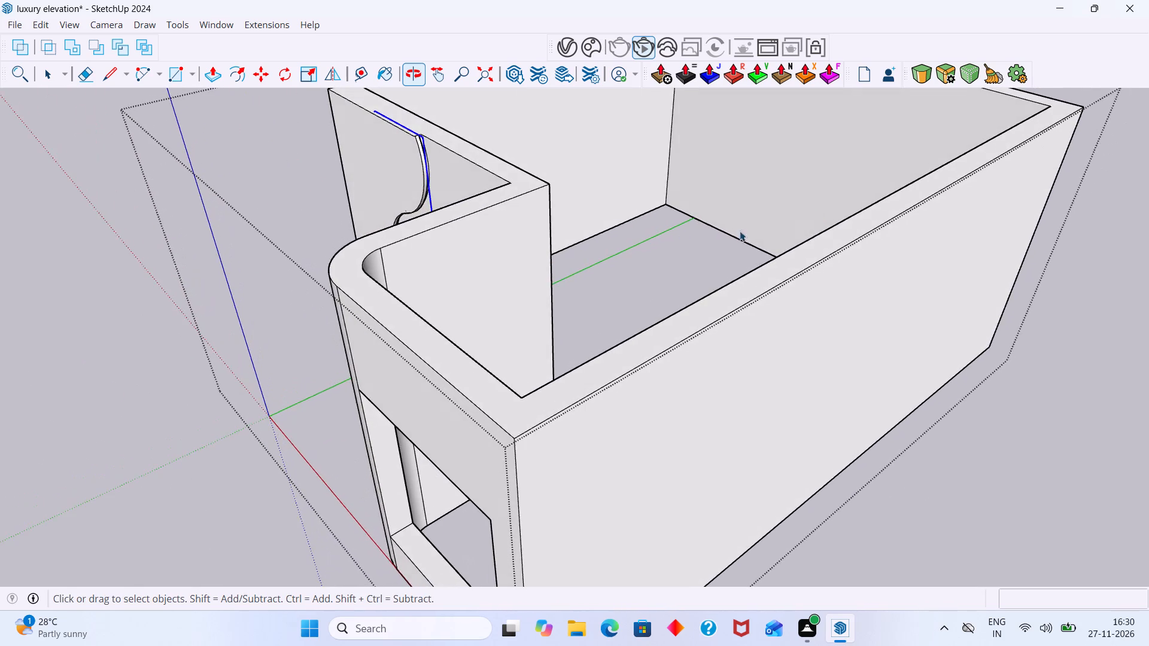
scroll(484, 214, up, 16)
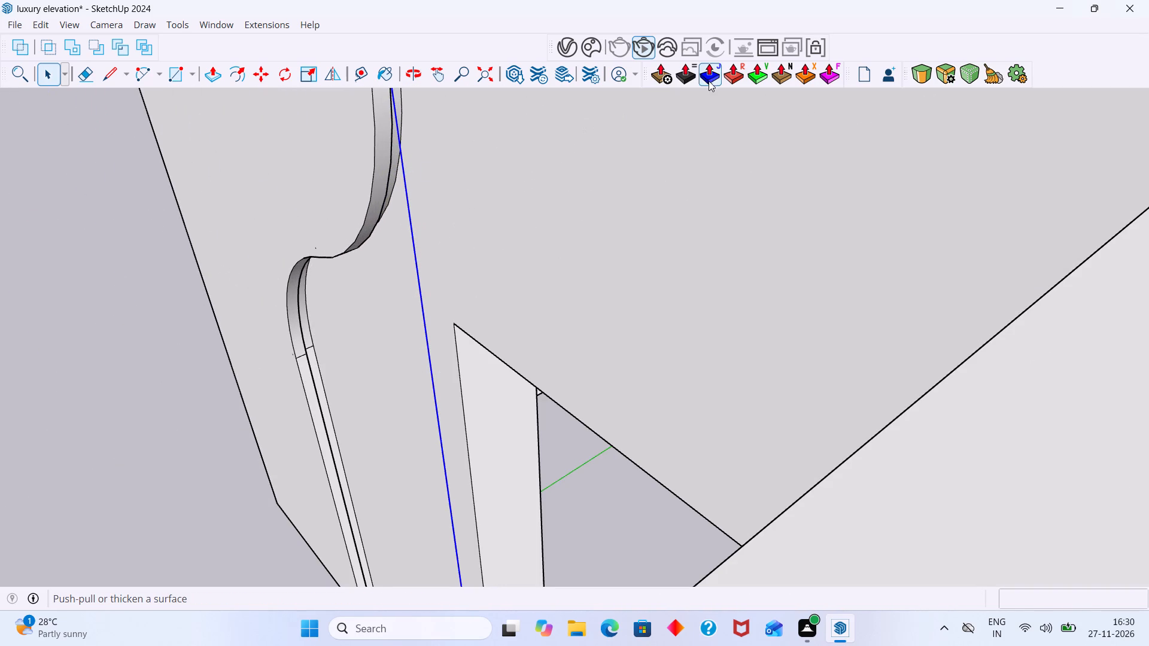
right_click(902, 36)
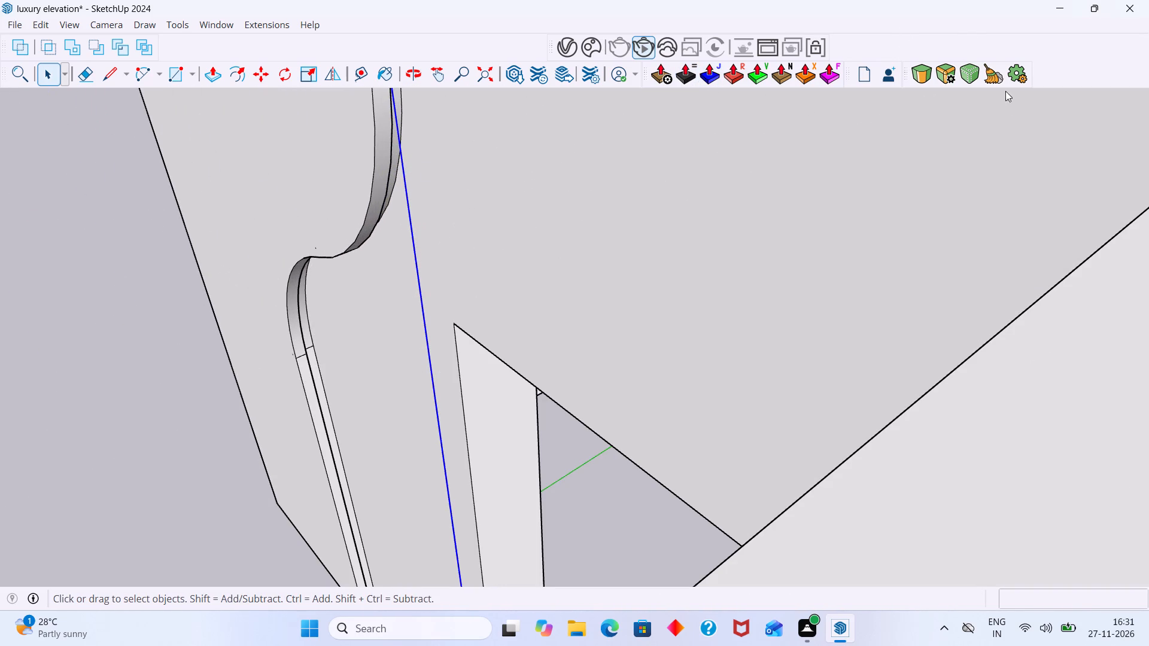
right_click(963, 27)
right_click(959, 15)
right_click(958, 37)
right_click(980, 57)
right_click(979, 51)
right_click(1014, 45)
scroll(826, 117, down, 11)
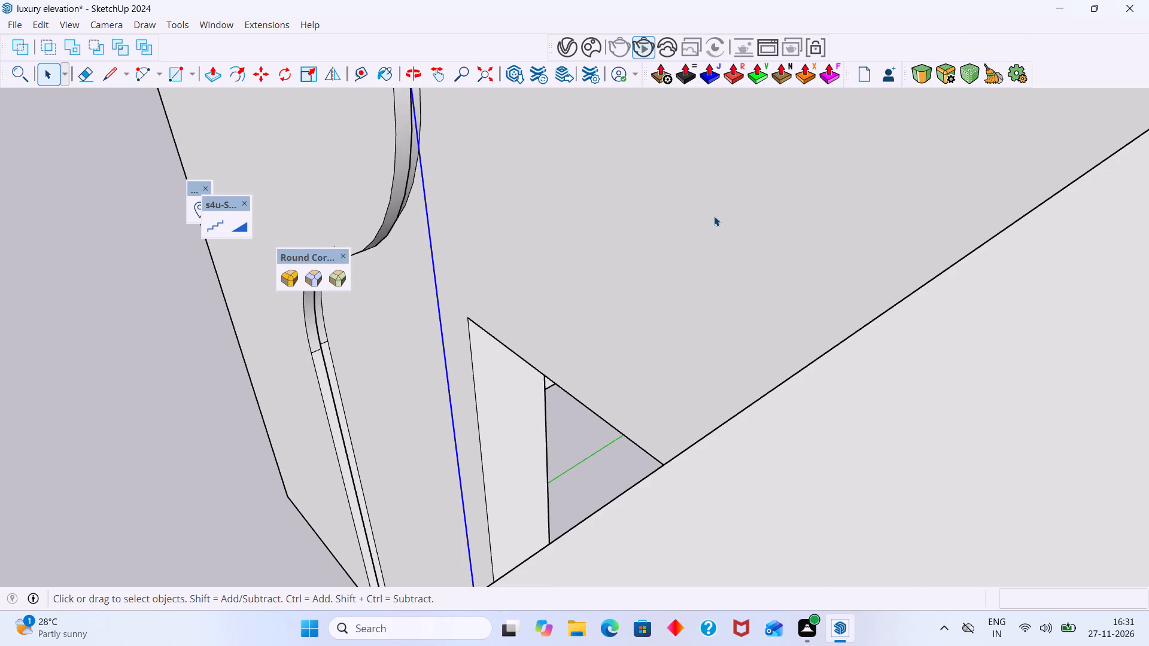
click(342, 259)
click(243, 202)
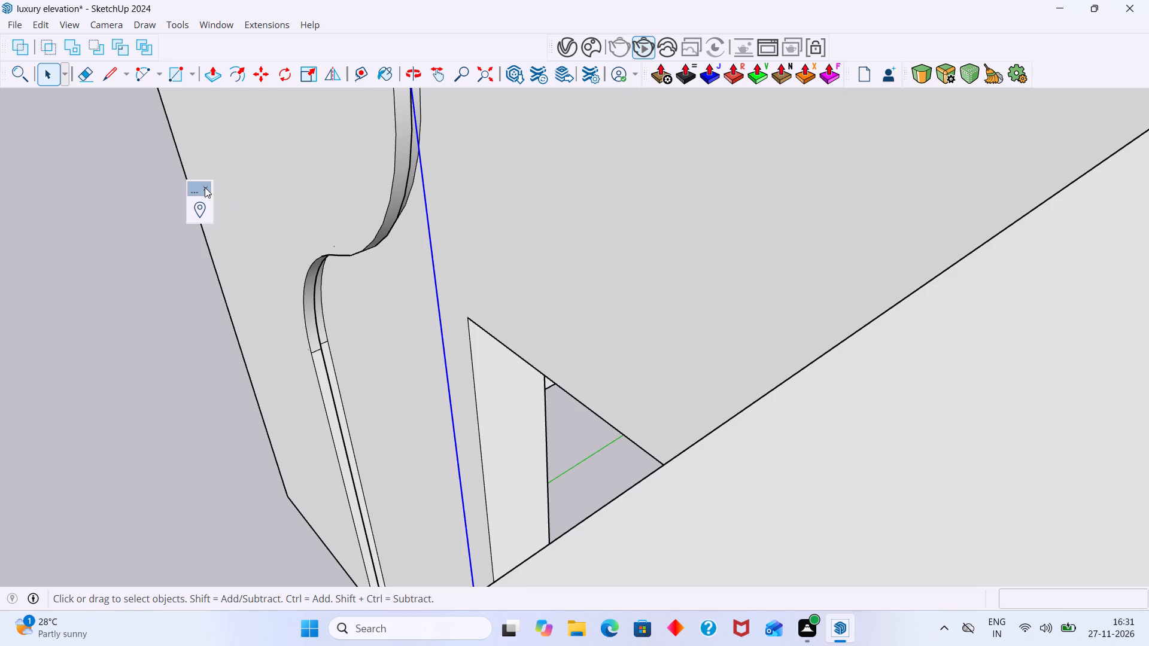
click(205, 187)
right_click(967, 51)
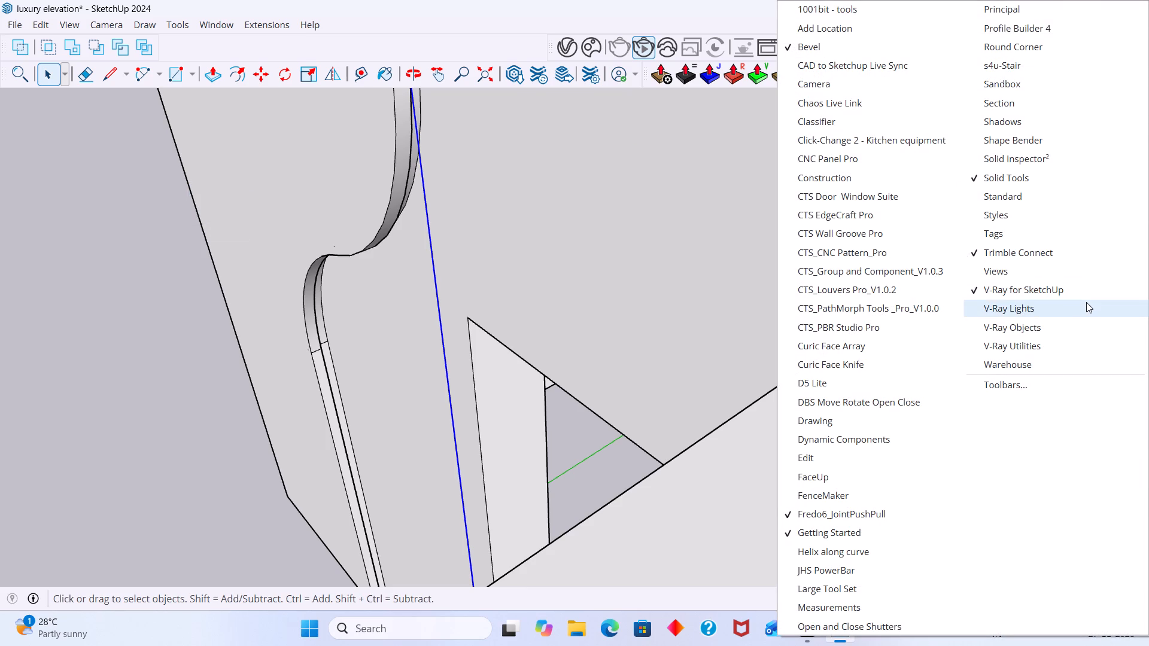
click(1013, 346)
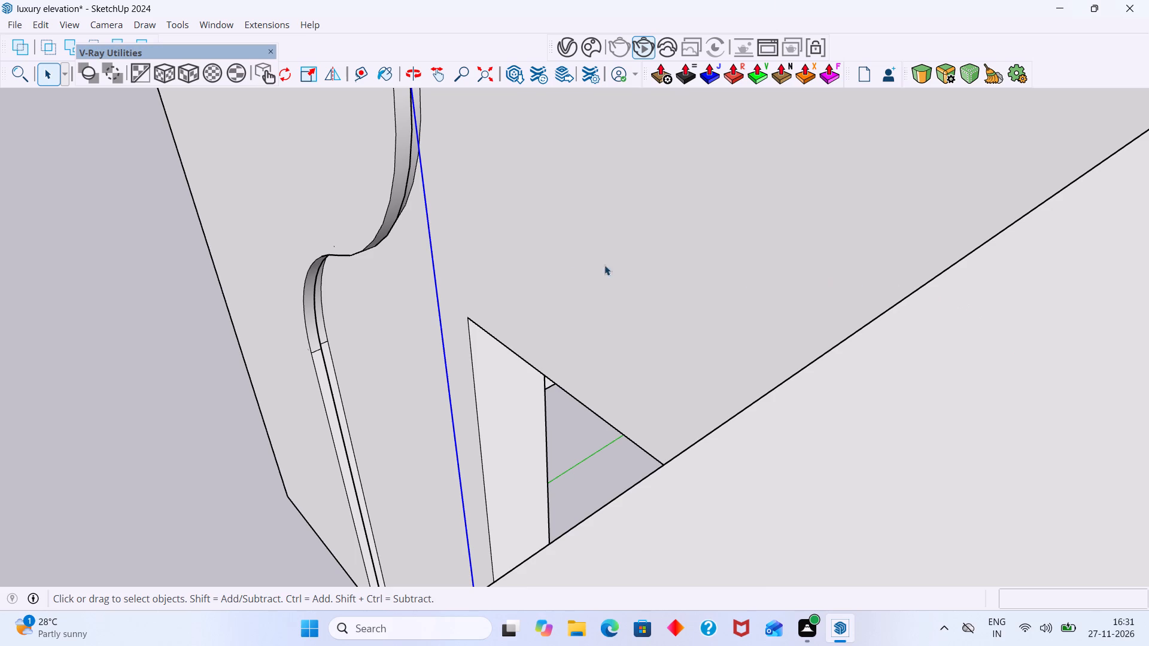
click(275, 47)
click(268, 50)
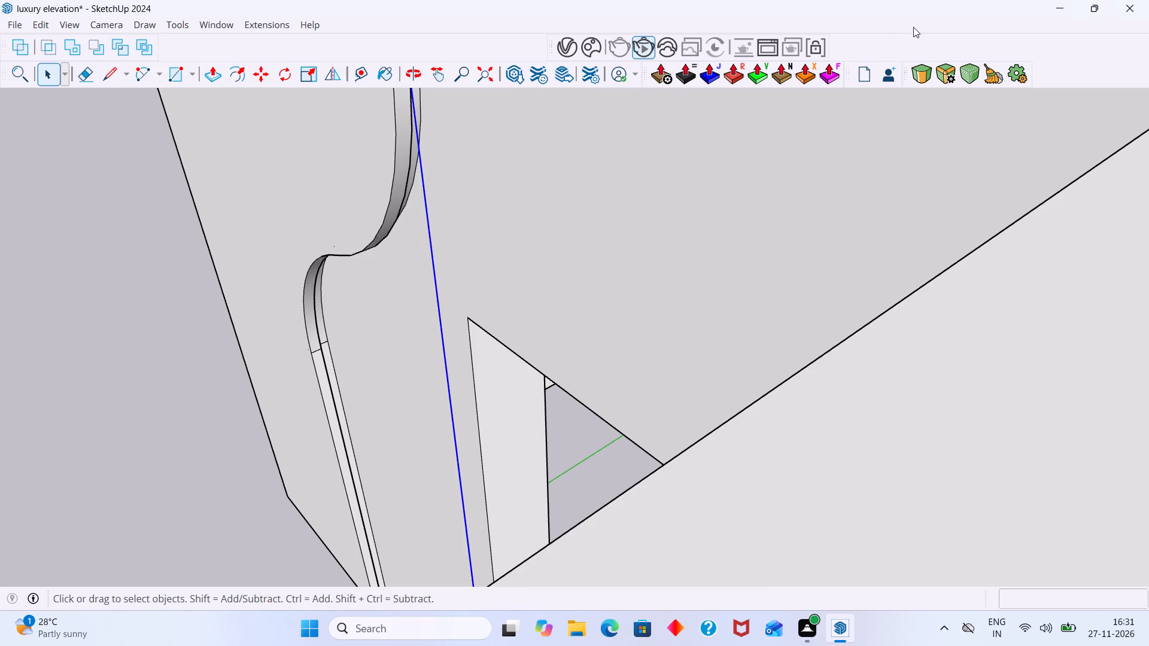
Convert the grouped step strip along the raised panel's edge into a V-Ray mesh light.
right_click(913, 29)
click(1056, 309)
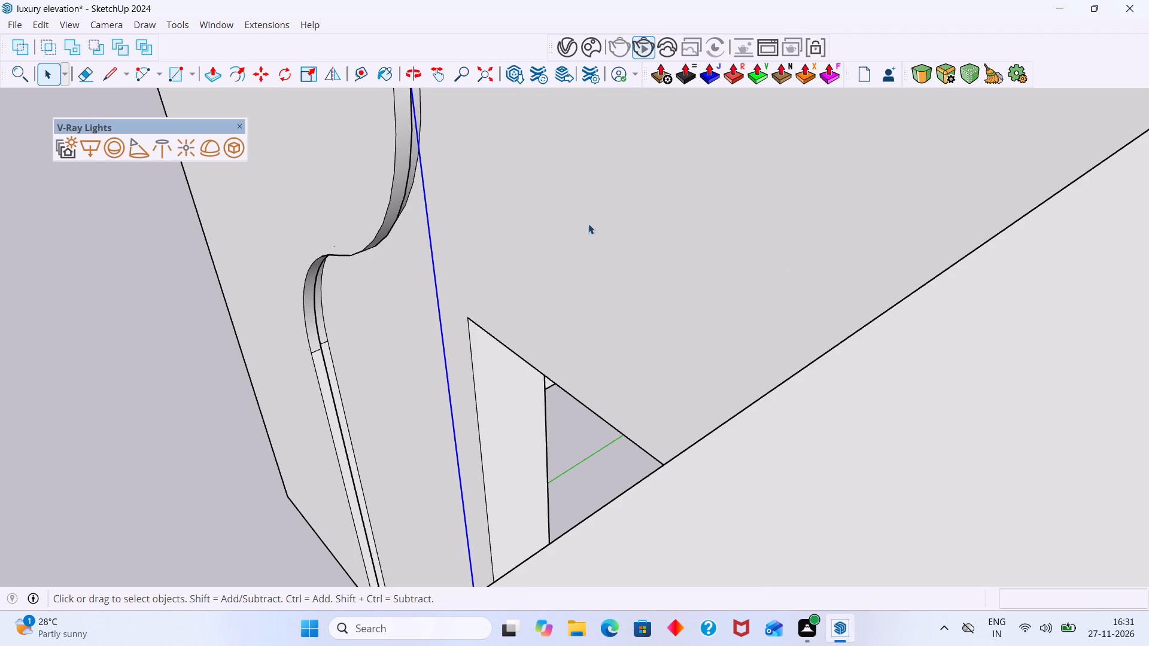
click(231, 151)
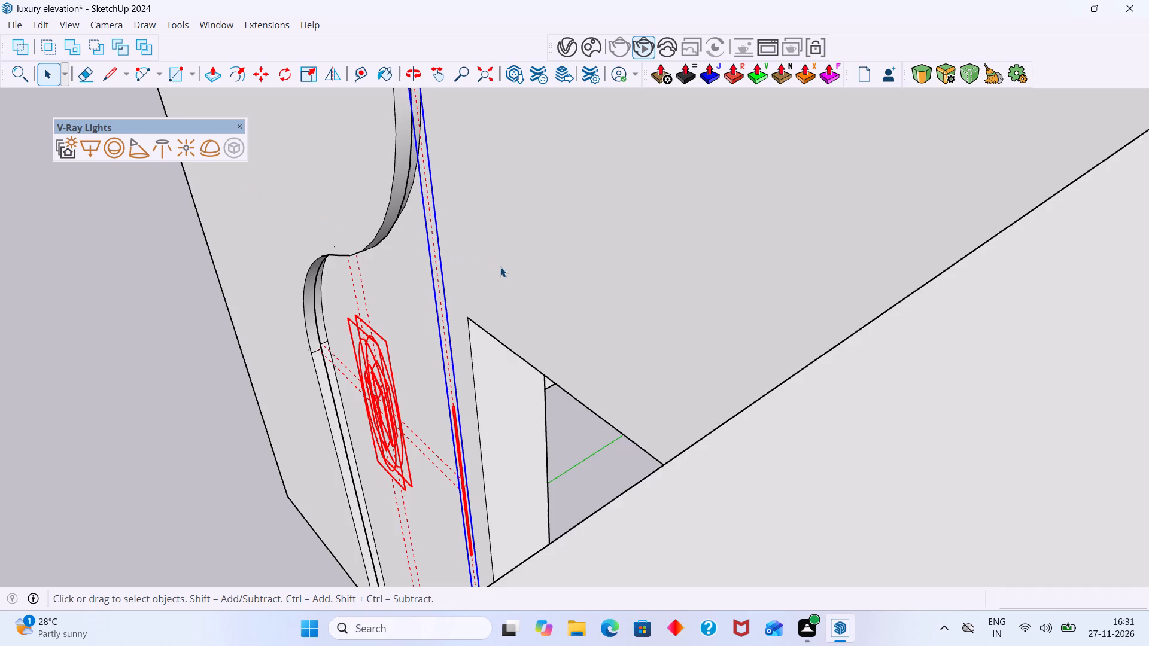
scroll(532, 268, down, 12)
middle_drag(614, 284, 760, 267)
scroll(731, 264, down, 3)
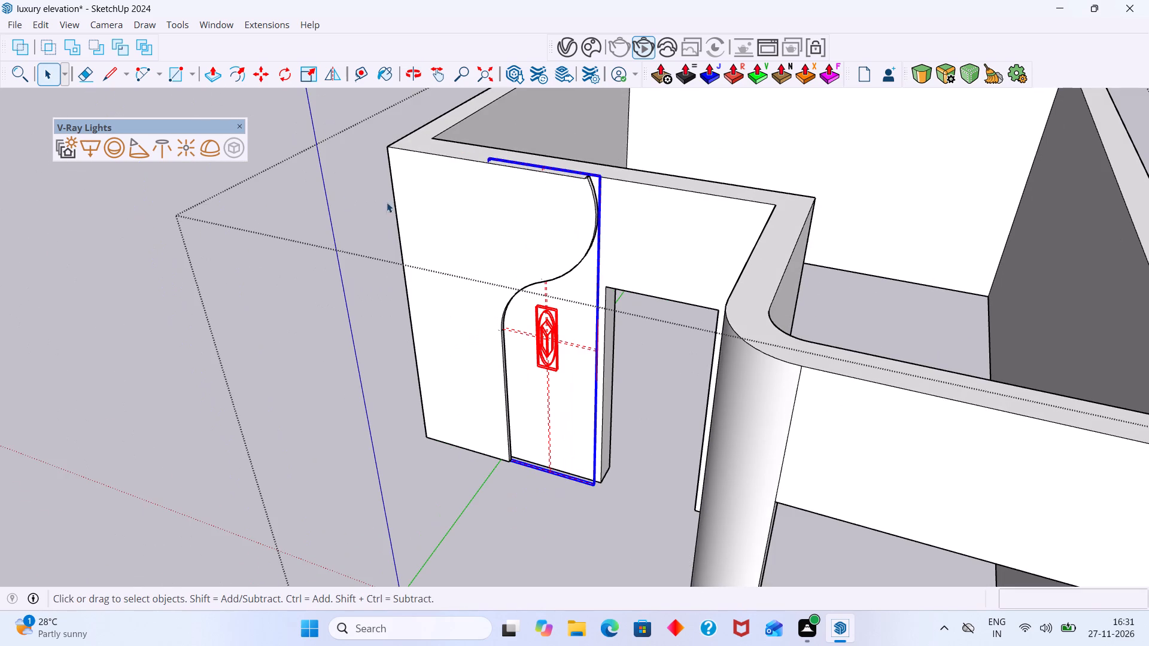
click(237, 126)
Deselect the mesh light and leave editing of the isolated ground-floor wall group.
scroll(455, 180, down, 15)
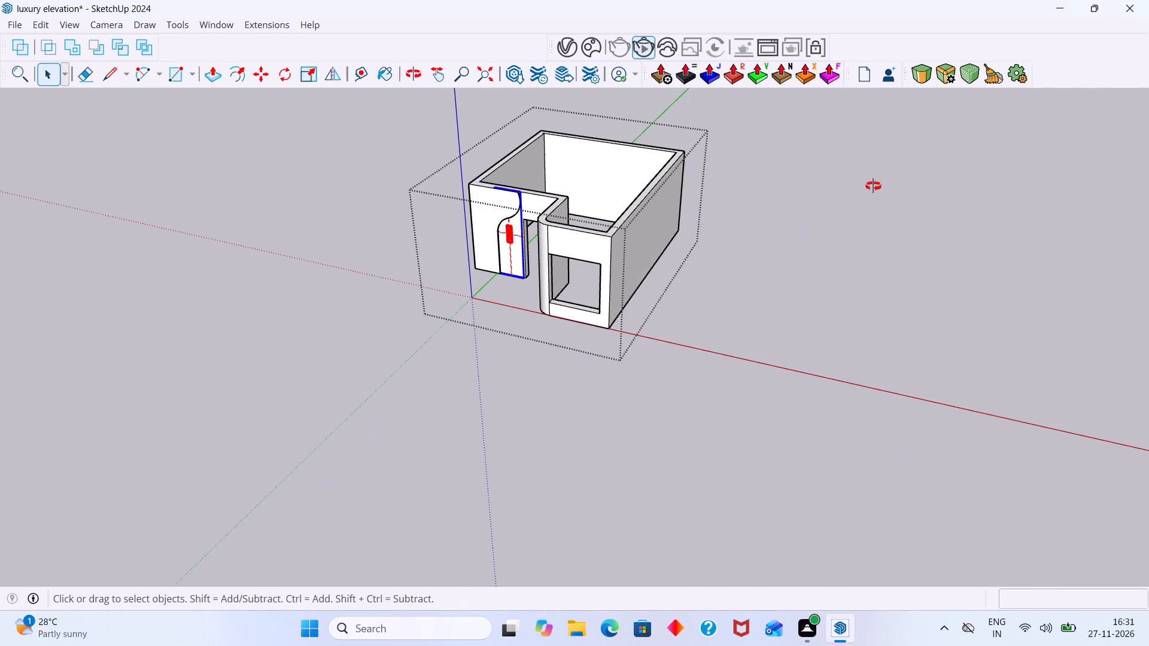
middle_click(873, 187)
click(842, 230)
scroll(755, 208, down, 3)
middle_drag(740, 246, 890, 182)
scroll(653, 255, up, 2)
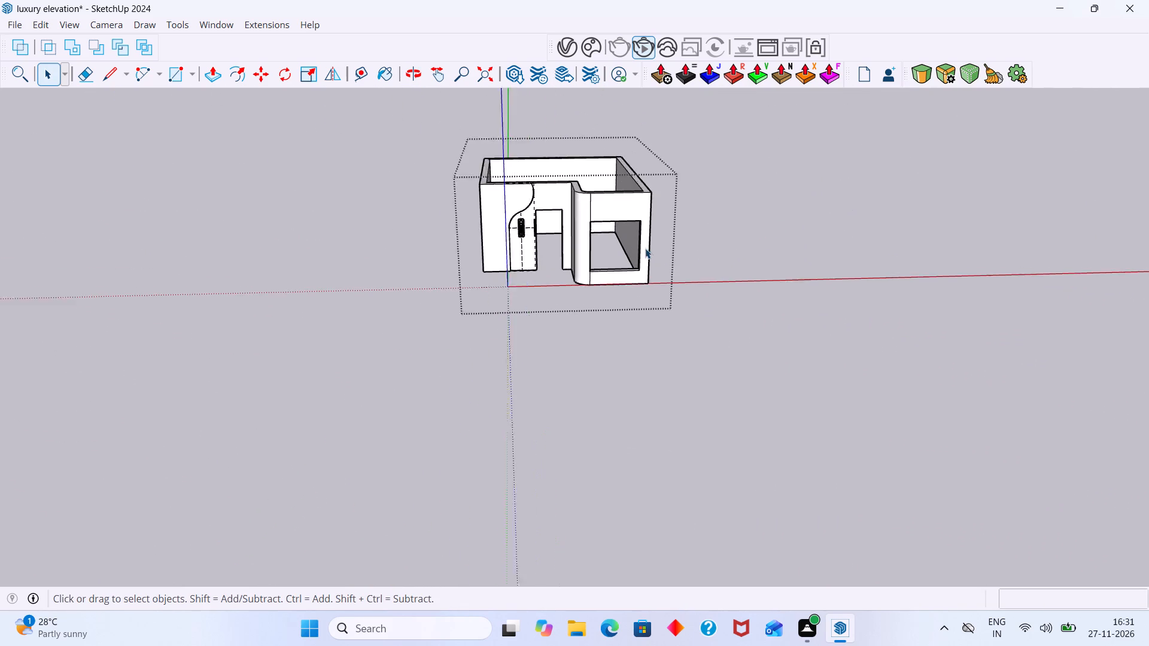
scroll(645, 248, up, 5)
click(606, 196)
right_click(605, 193)
click(975, 221)
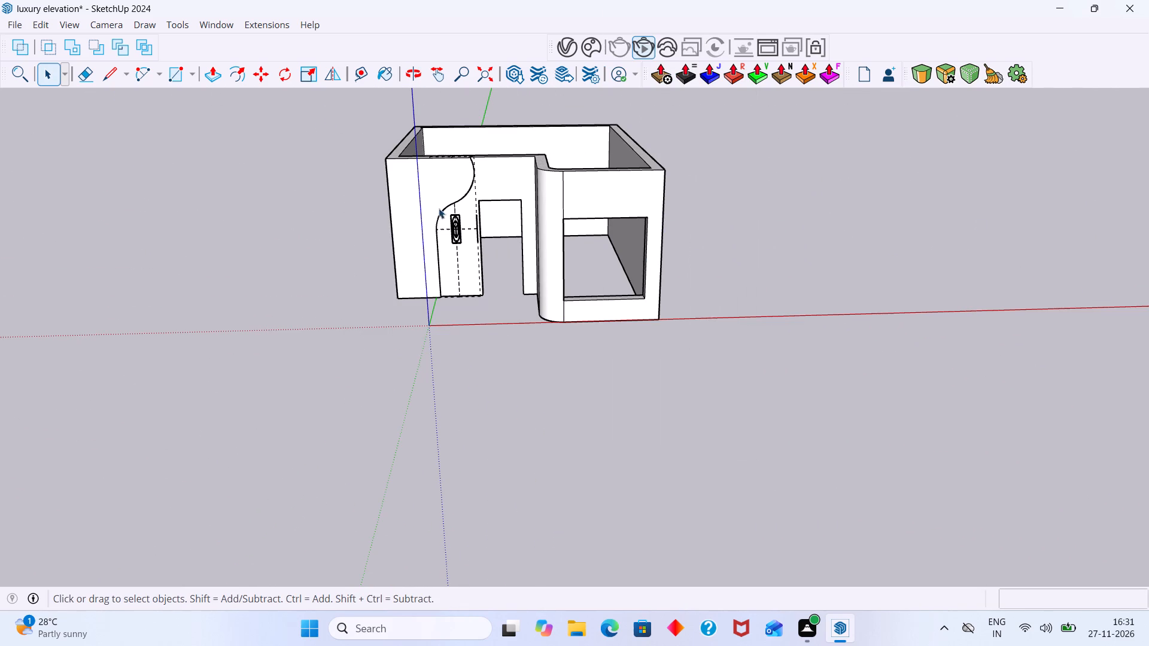
Reveal the rest of the house model around the isolated ground-floor wall group and clear the selection.
click(410, 181)
right_click(450, 190)
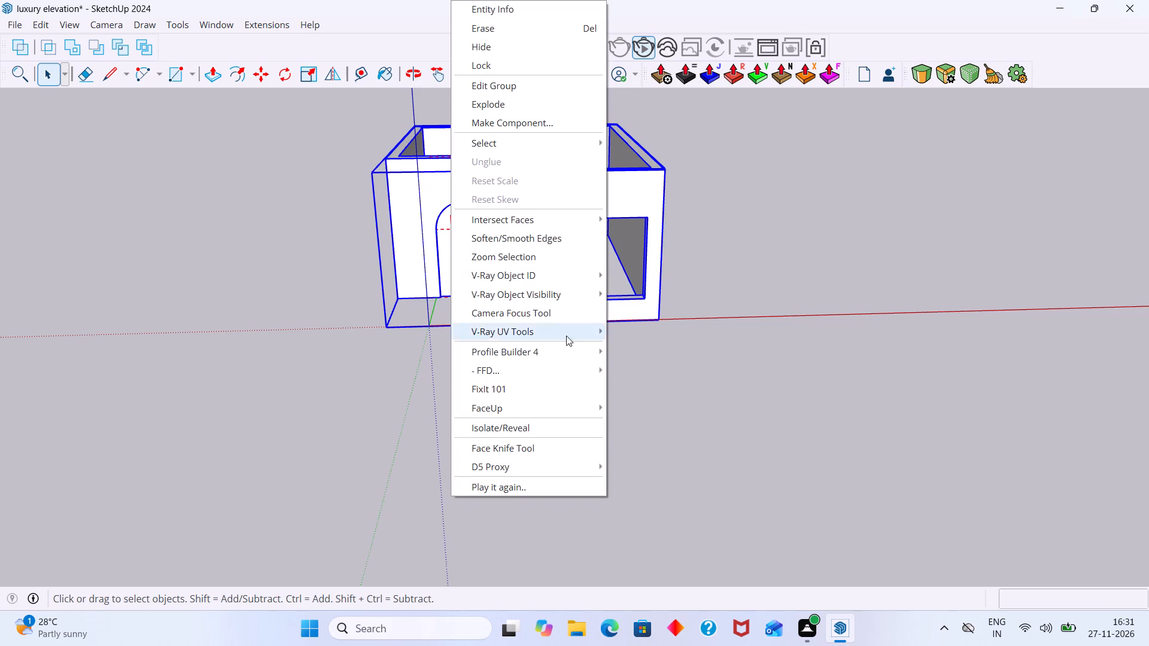
click(544, 435)
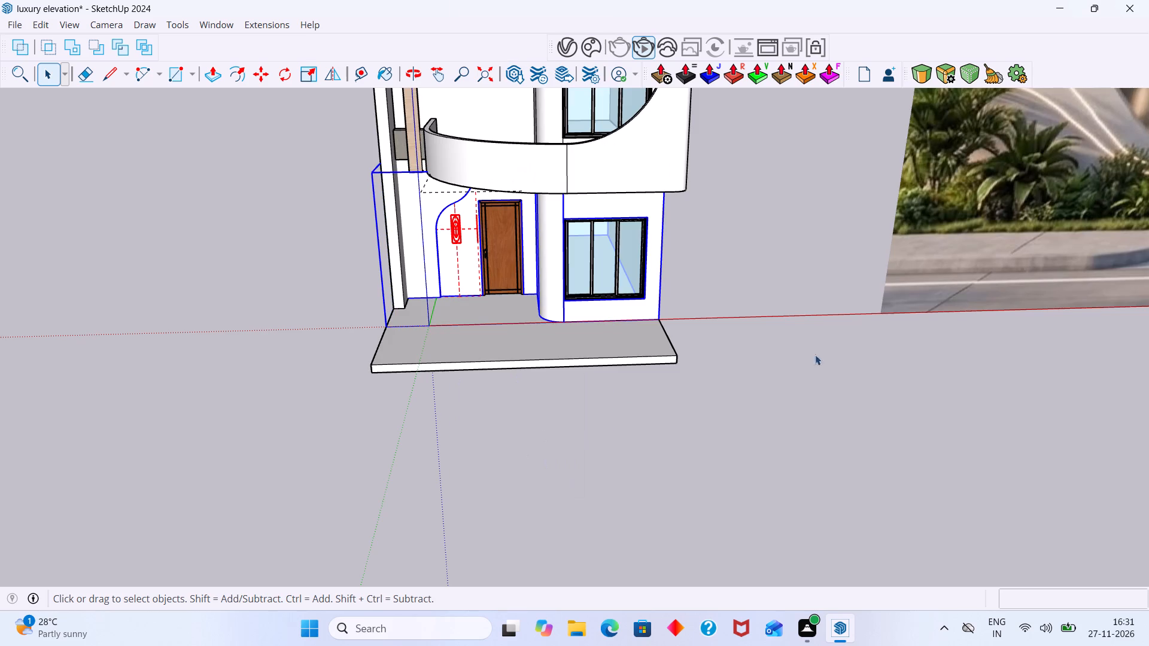
click(826, 340)
Start an interactive V-Ray render of the whole house and examine the ground-floor entrance in it.
scroll(448, 246, up, 5)
middle_drag(530, 258, 597, 236)
scroll(604, 234, down, 3)
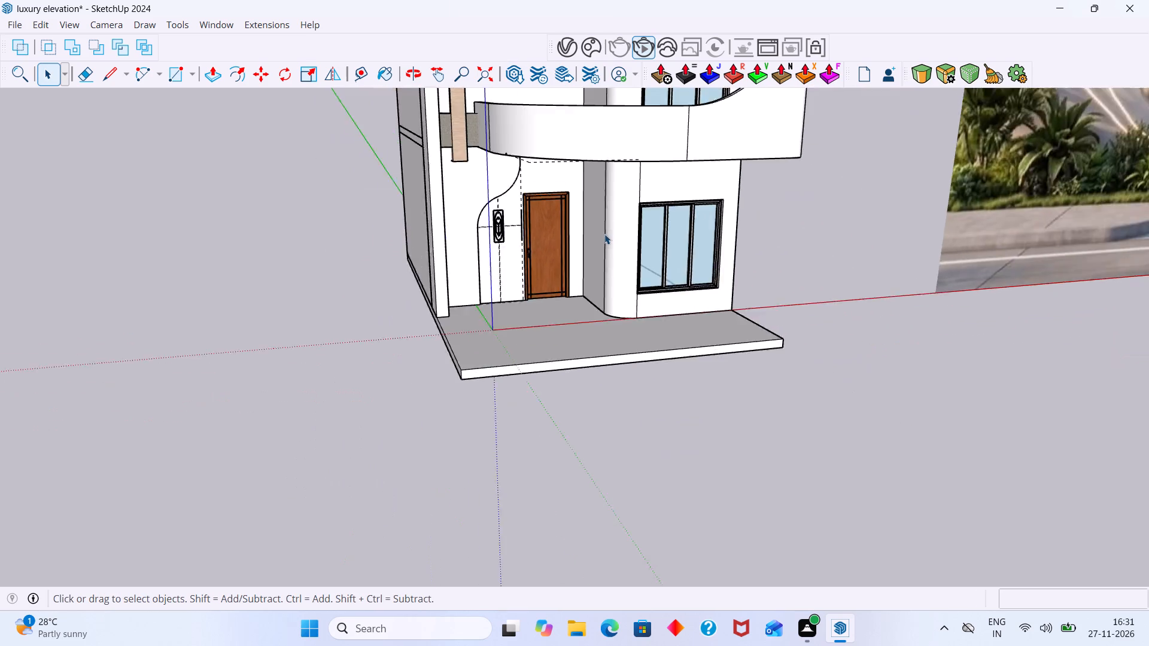
scroll(604, 234, down, 13)
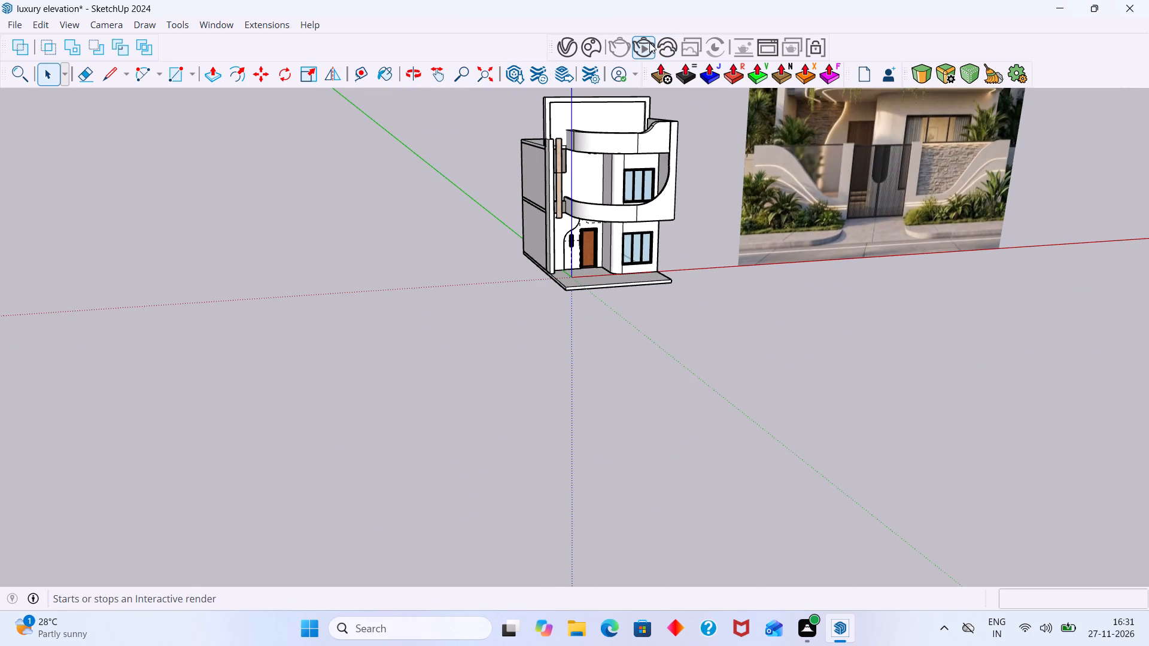
double_click(649, 42)
double_click(646, 45)
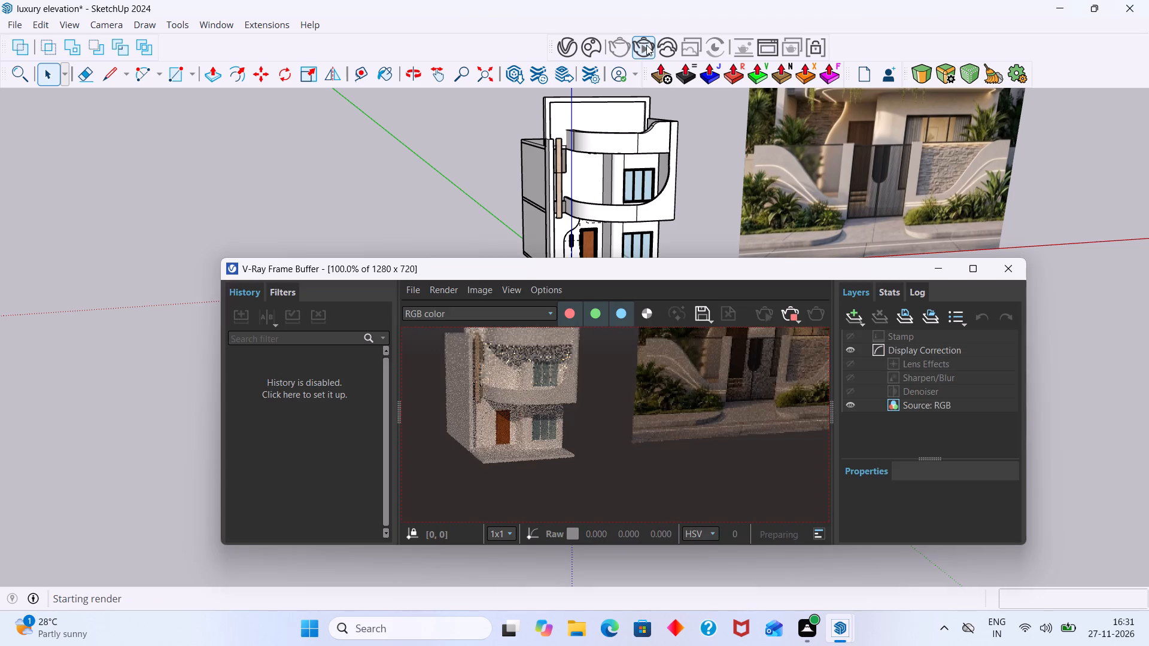
scroll(557, 357, up, 2)
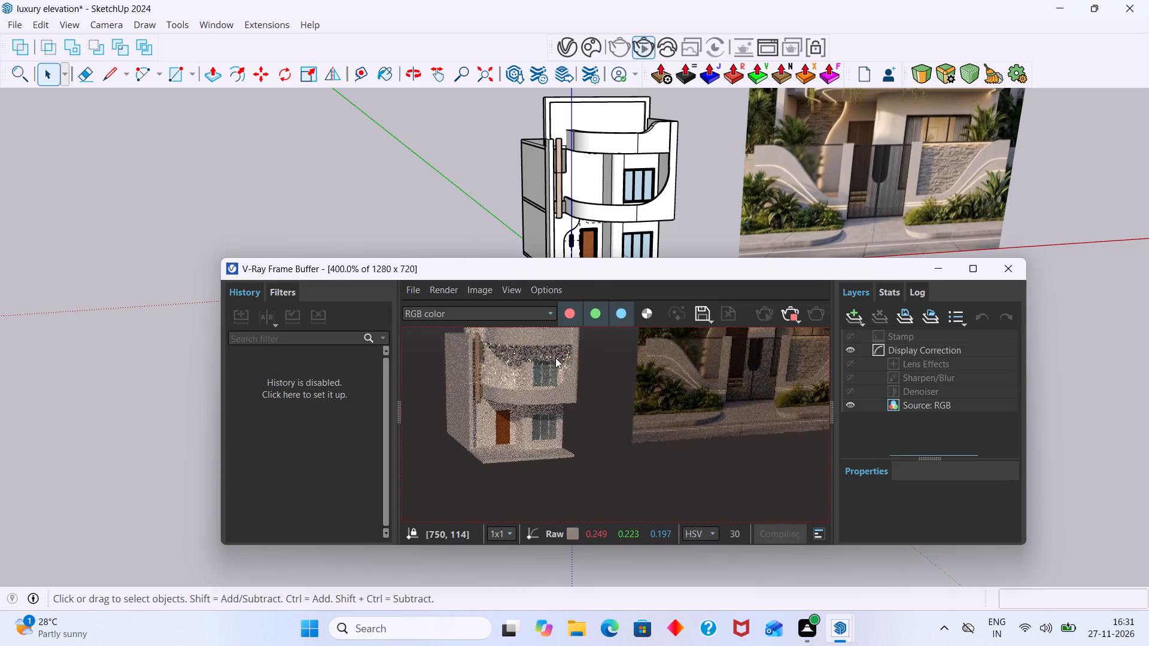
scroll(498, 412, down, 1)
middle_drag(494, 415, 581, 403)
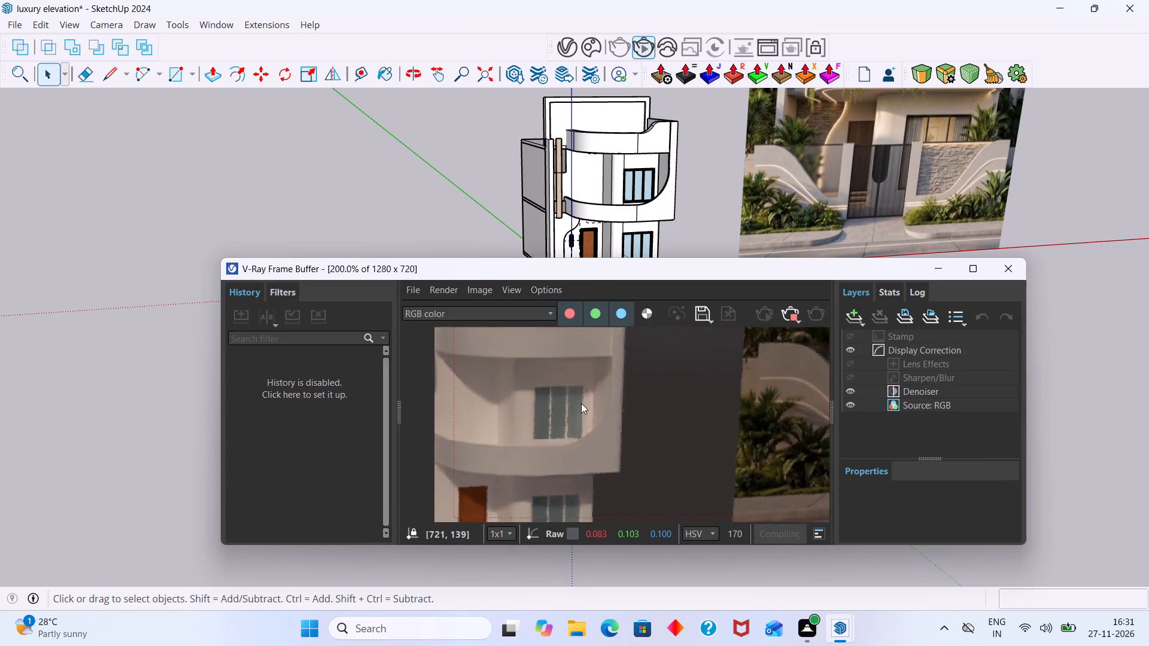
middle_drag(581, 403, 598, 296)
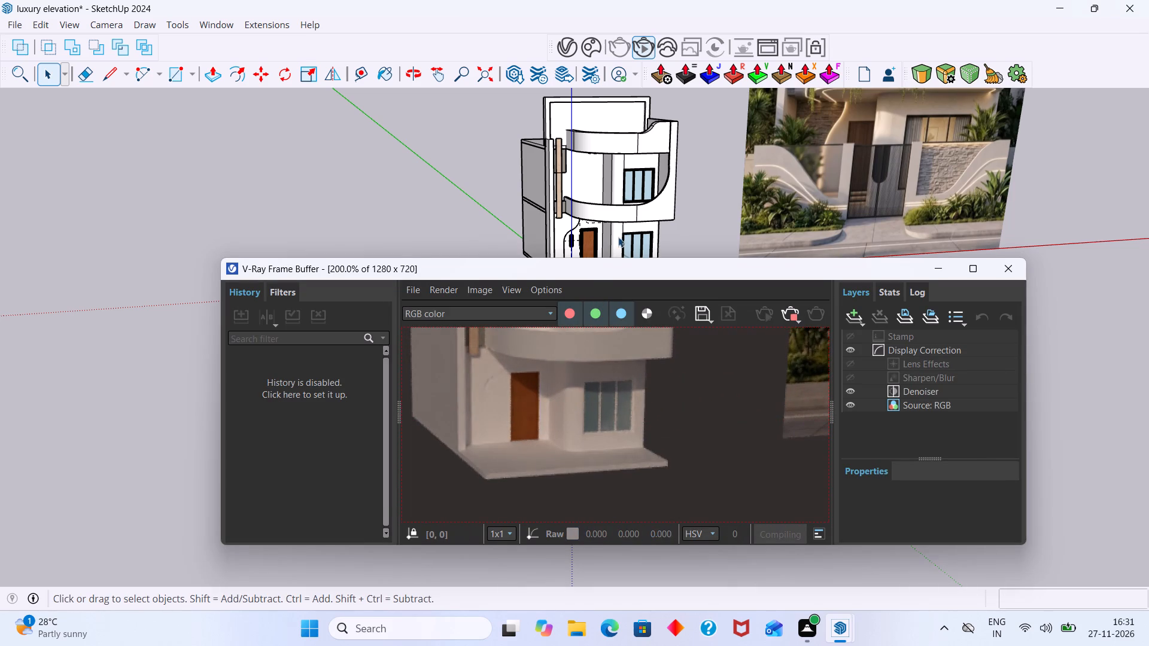
Examine the raised panel's curved edge beside the door in the render from another angle, and stop the interactive render.
middle_drag(630, 178, 400, 147)
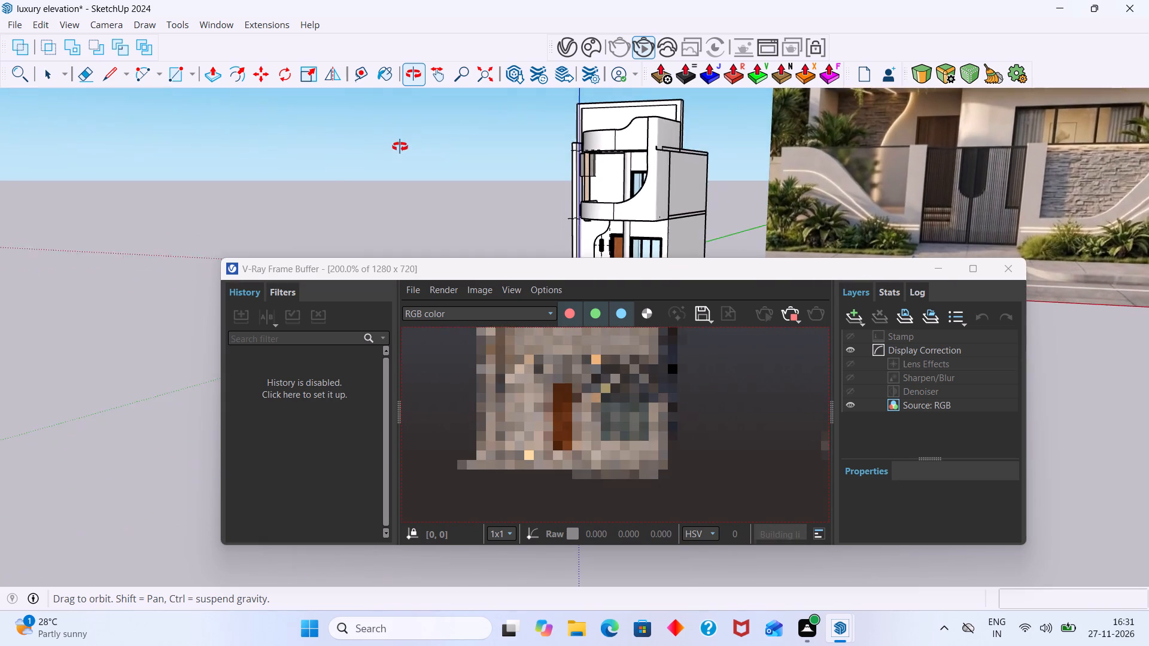
middle_drag(400, 147, 389, 163)
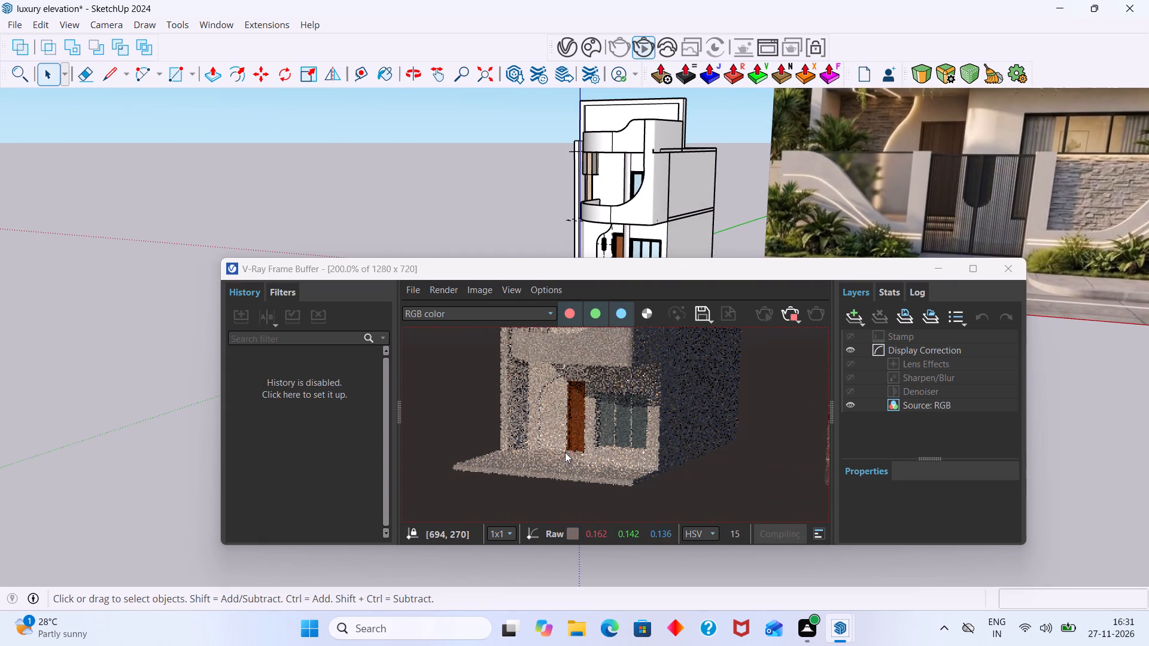
scroll(564, 450, up, 3)
scroll(563, 447, down, 2)
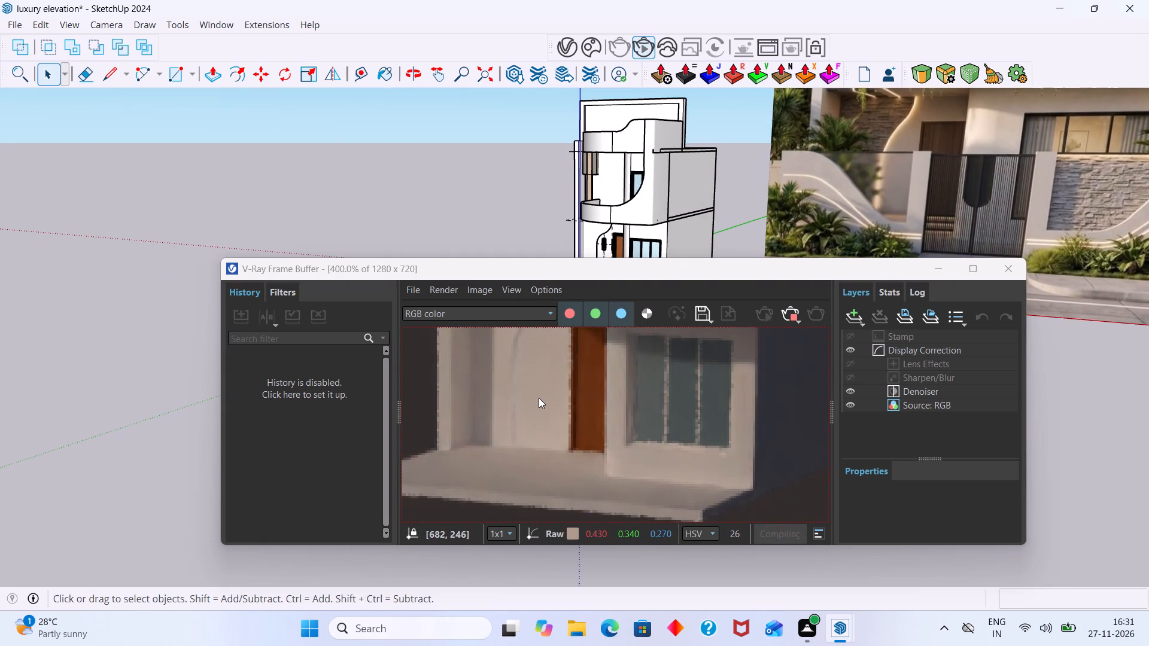
middle_drag(539, 398, 567, 470)
scroll(546, 416, up, 1)
scroll(566, 409, down, 1)
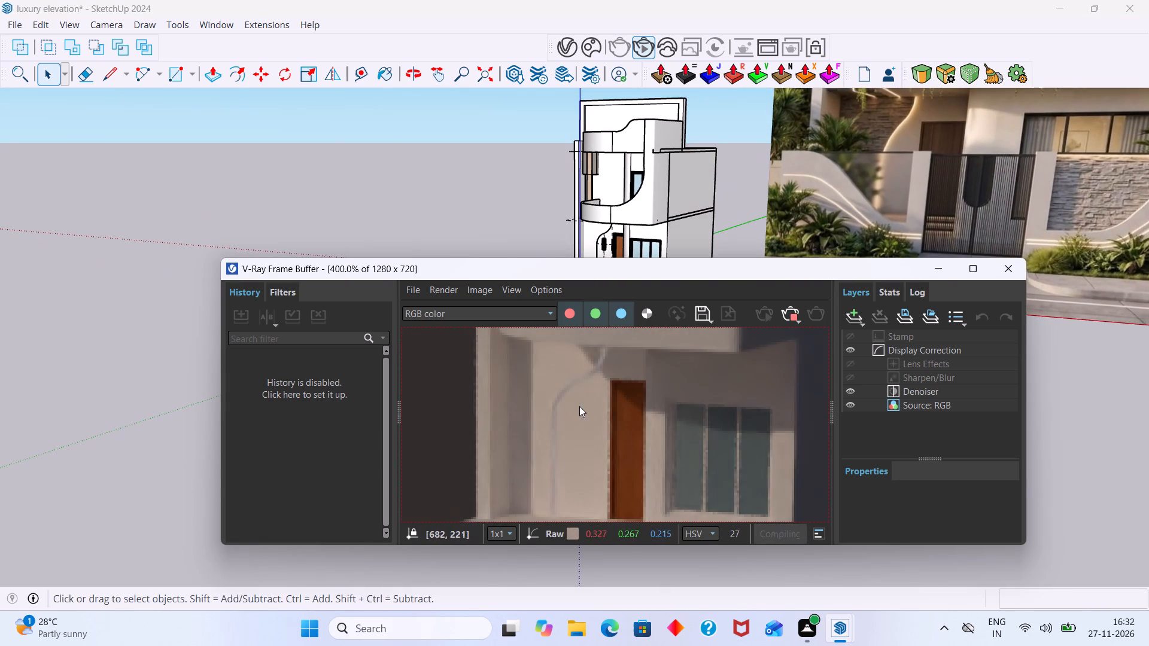
middle_drag(604, 386, 606, 420)
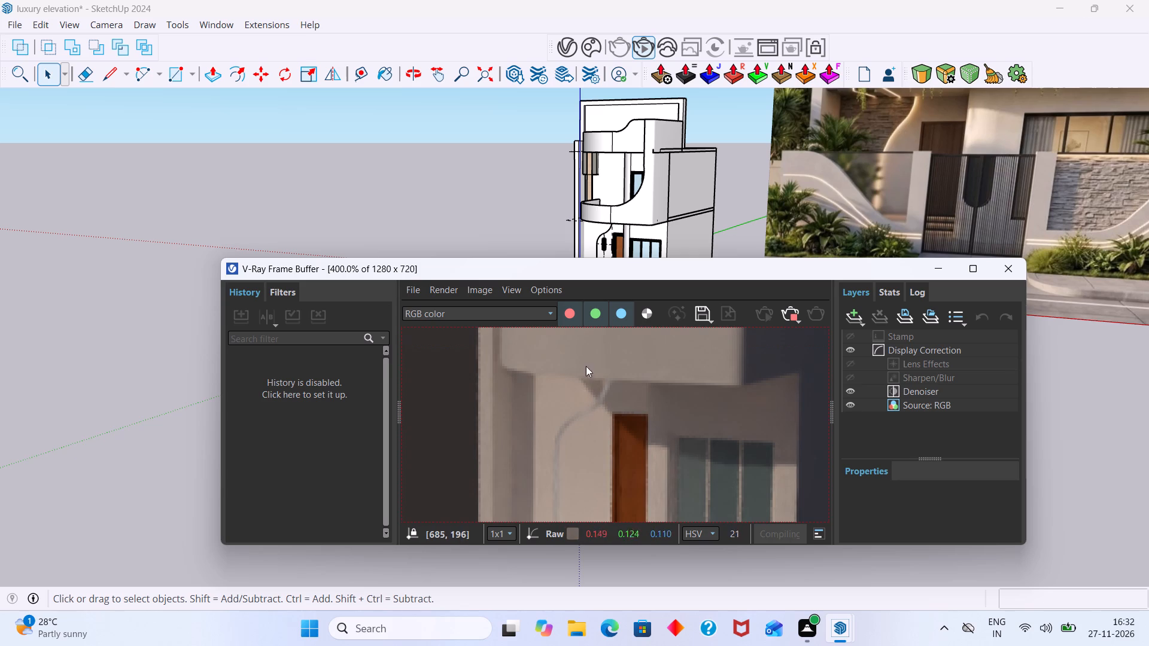
scroll(603, 426, up, 1)
scroll(603, 426, down, 1)
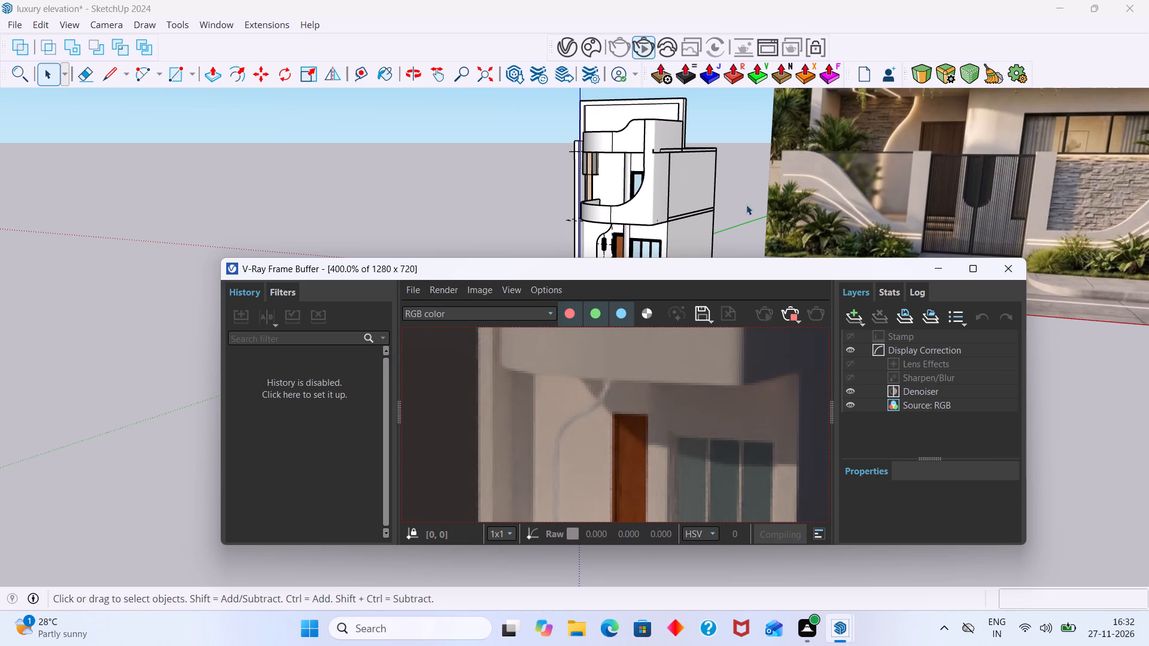
click(788, 310)
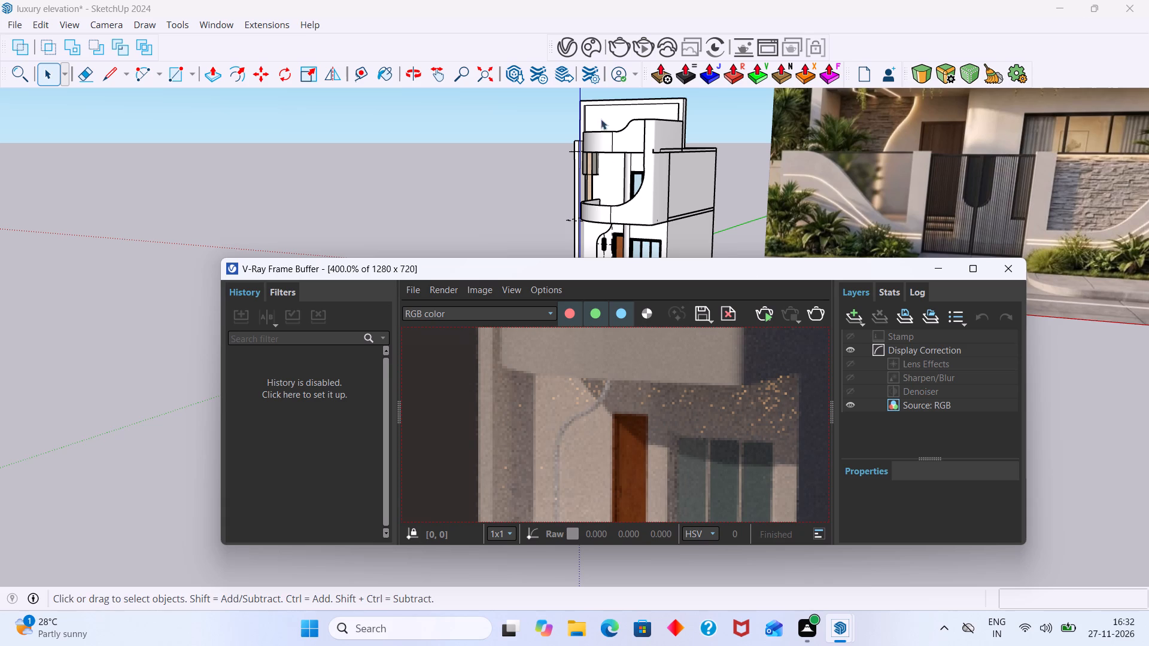
Copy Mesh Light#1's warm orange colour to Mesh Light#2 in the V-Ray lights list.
click(569, 55)
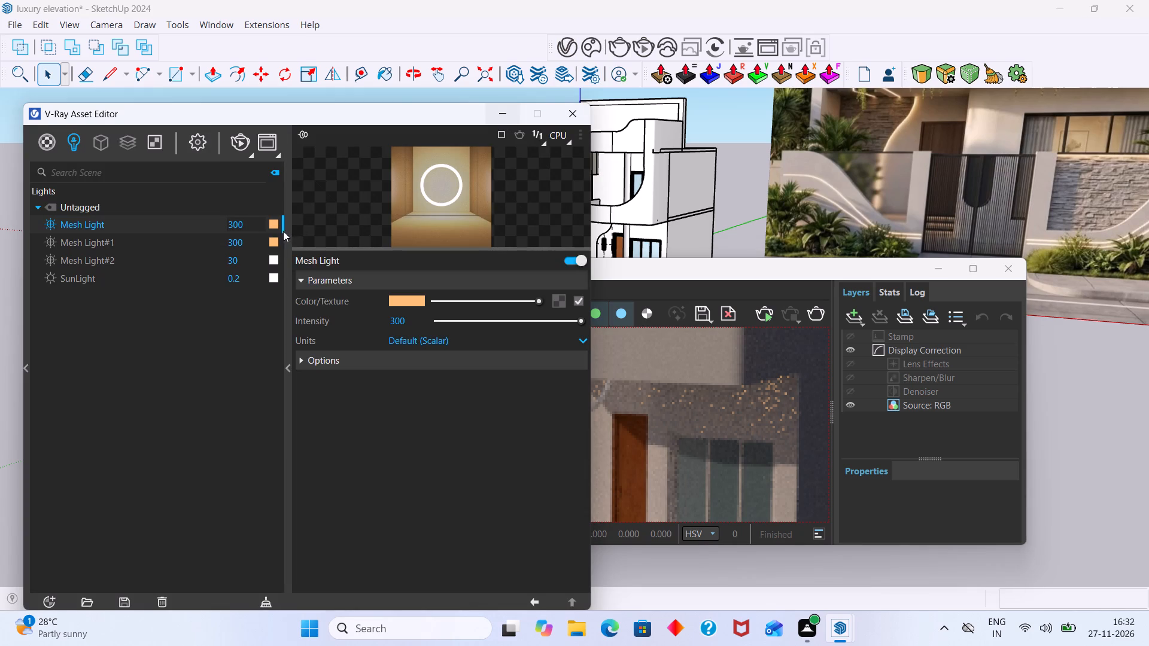
drag(273, 239, 273, 255)
Restart the interactive render and examine the curved light strip beside the entrance door up close.
scroll(722, 329, down, 2)
drag(722, 275, 803, 264)
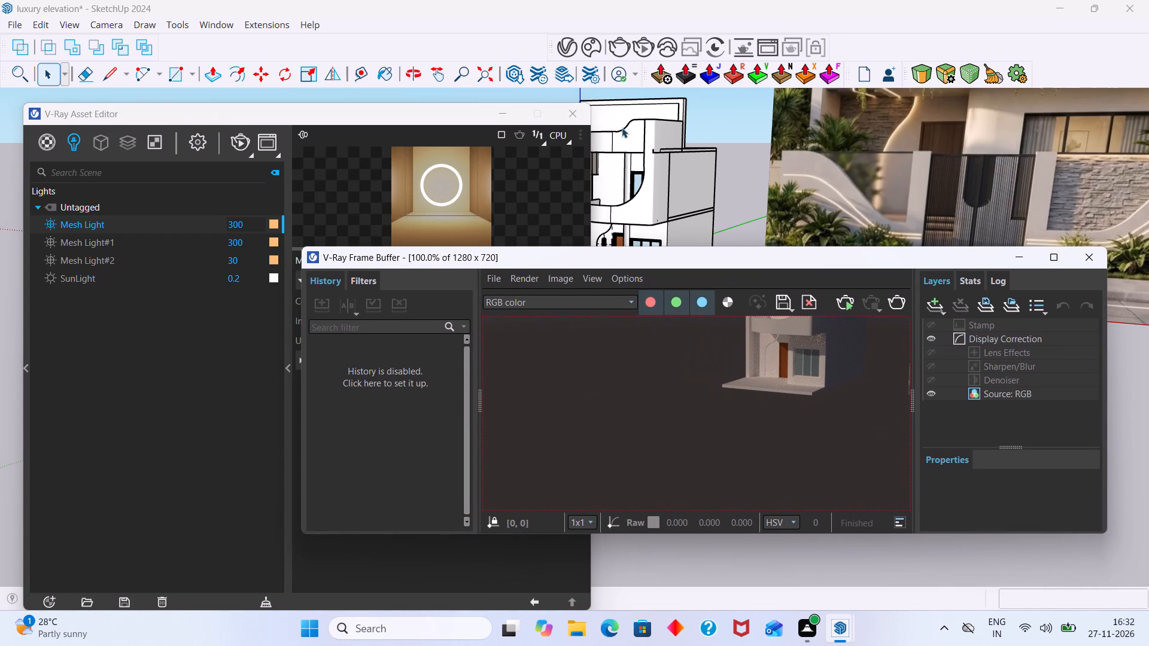
click(641, 50)
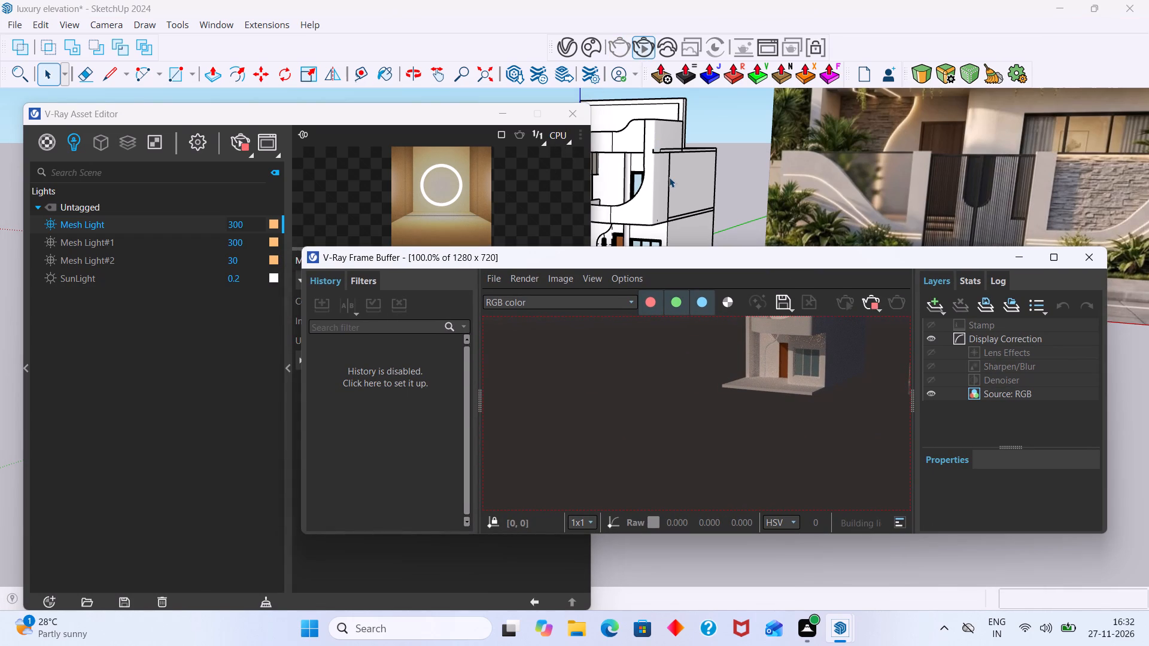
scroll(794, 356, up, 1)
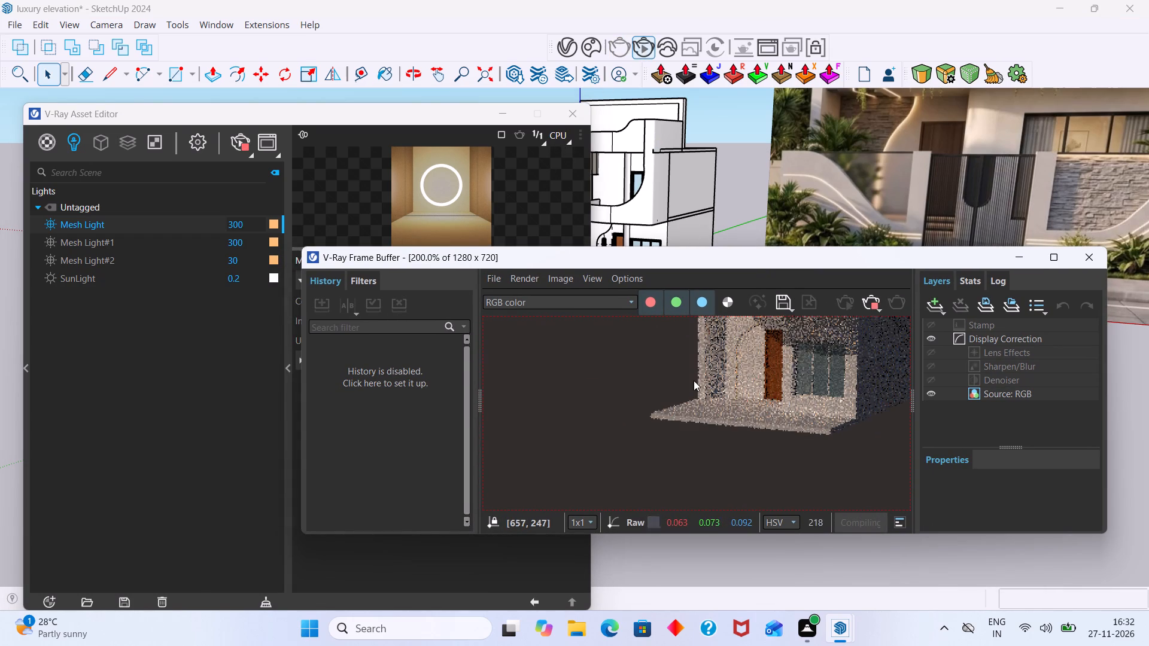
scroll(694, 380, up, 3)
scroll(838, 406, down, 1)
middle_drag(819, 400, 611, 374)
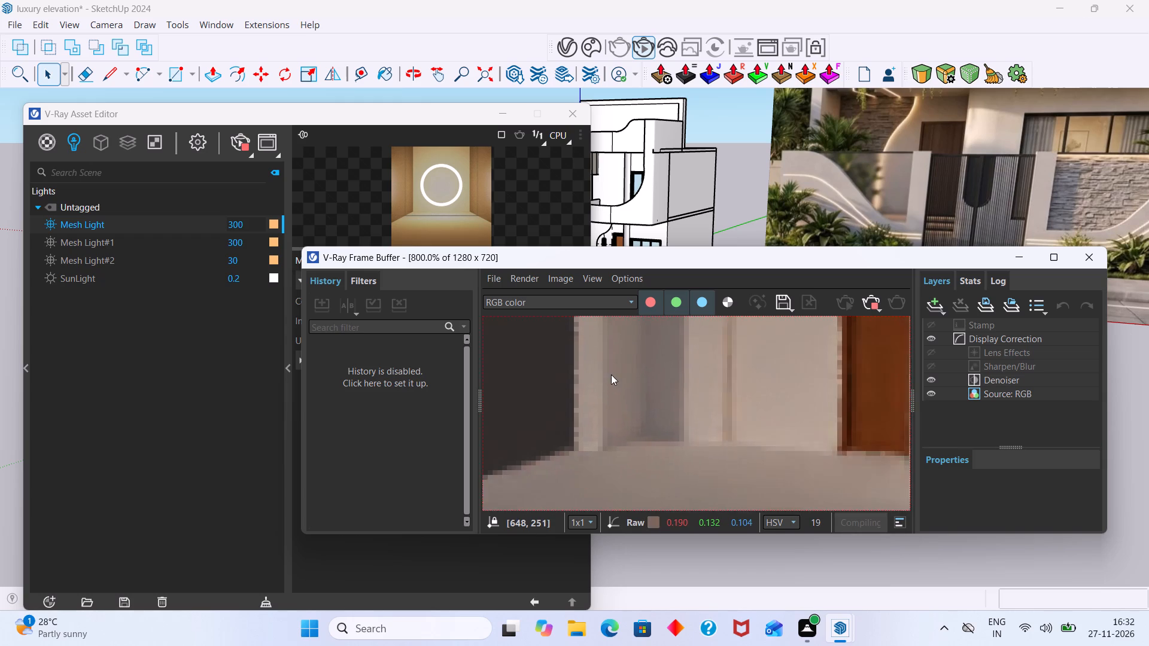
middle_drag(611, 374, 608, 374)
scroll(761, 410, down, 1)
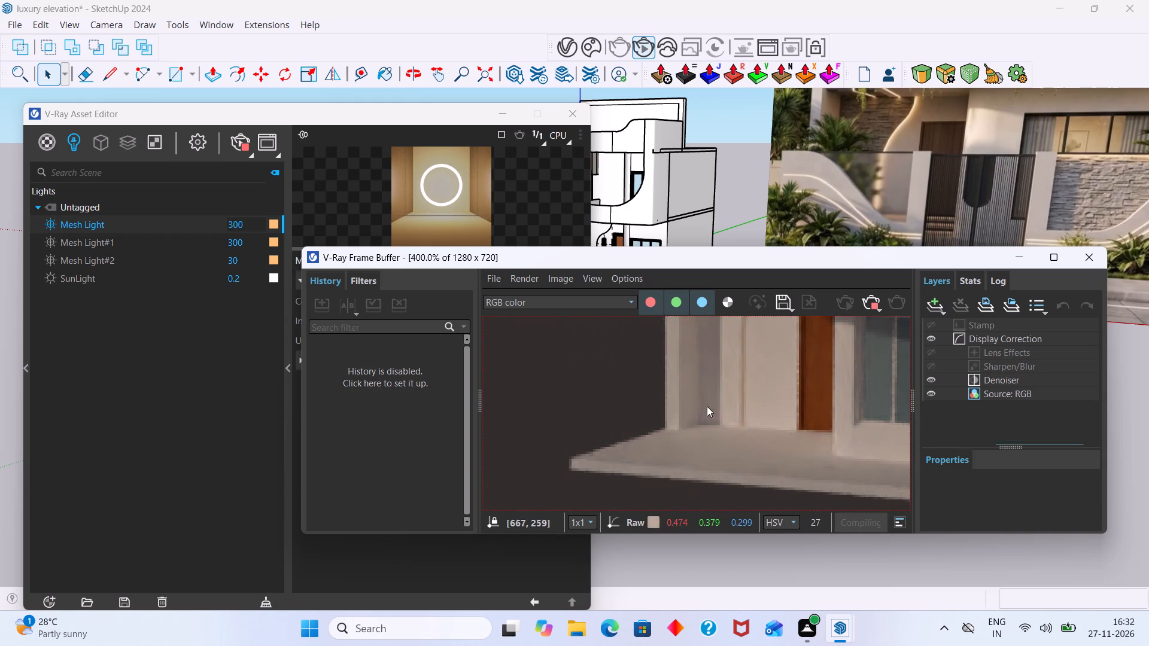
Set the intensity of Mesh Light#2 to 300.
click(238, 261)
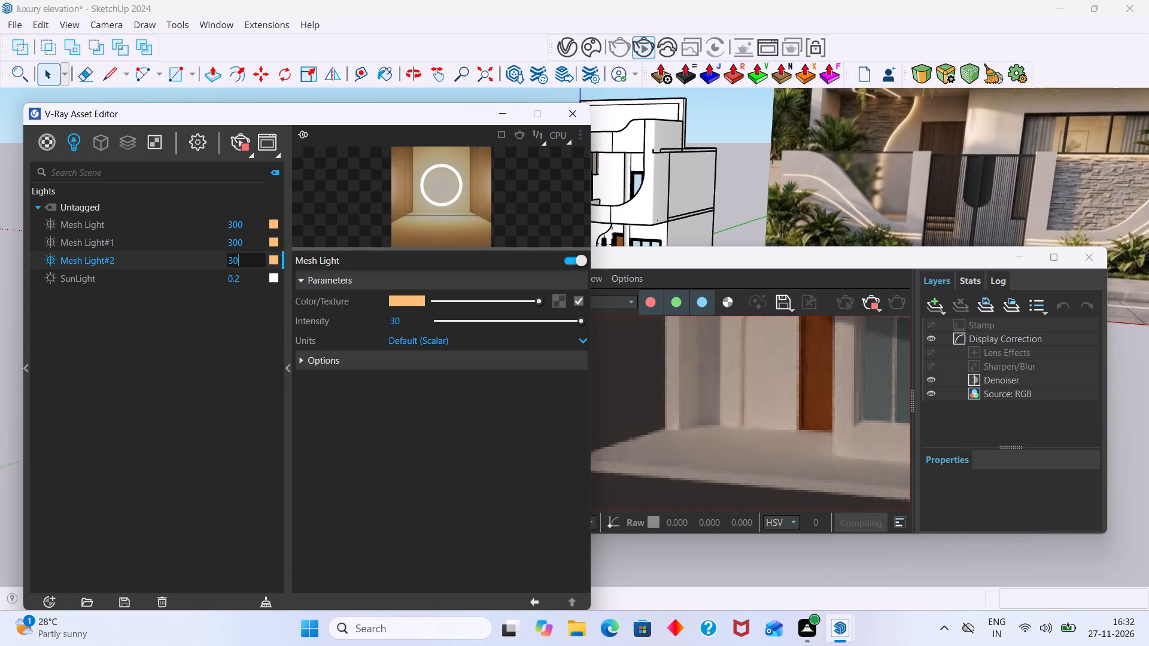
click(255, 261)
key(0)
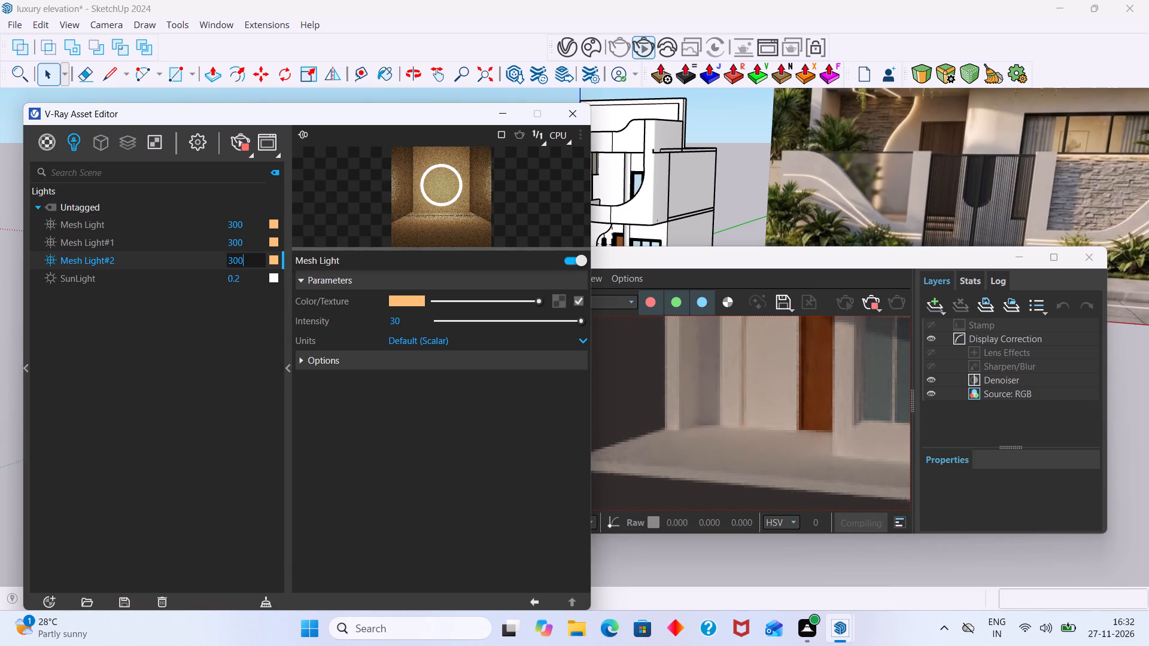
key(Return)
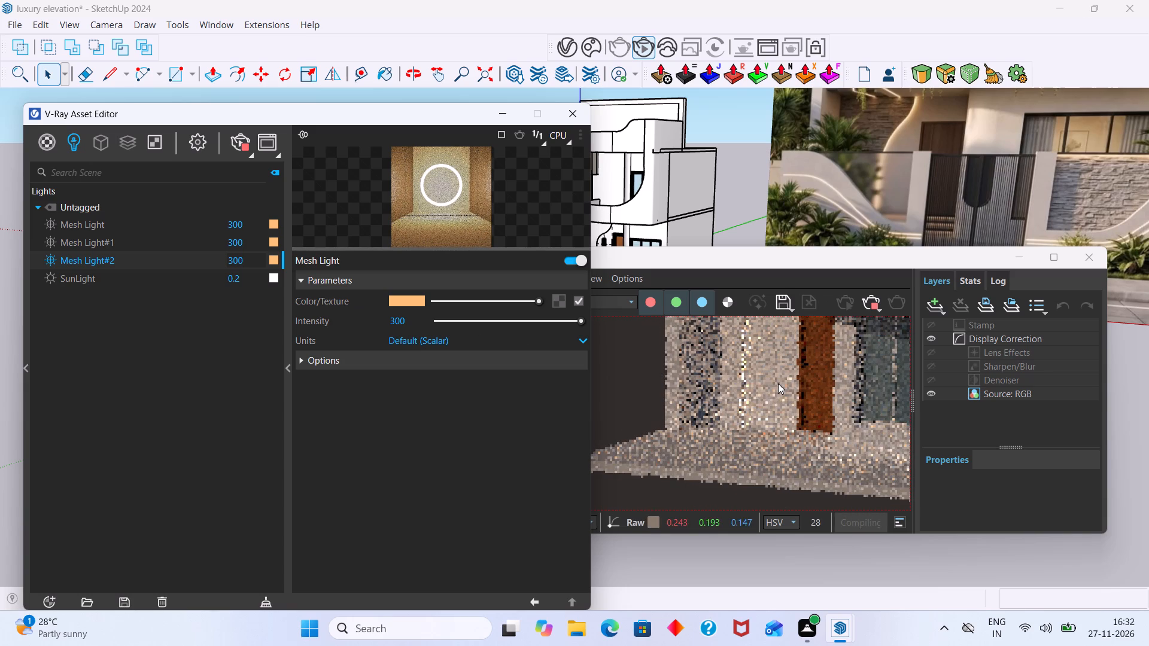
Examine the entrance light strip in the updated render, from its top curve to its base and against the full facade.
scroll(752, 393, up, 1)
scroll(752, 397, down, 2)
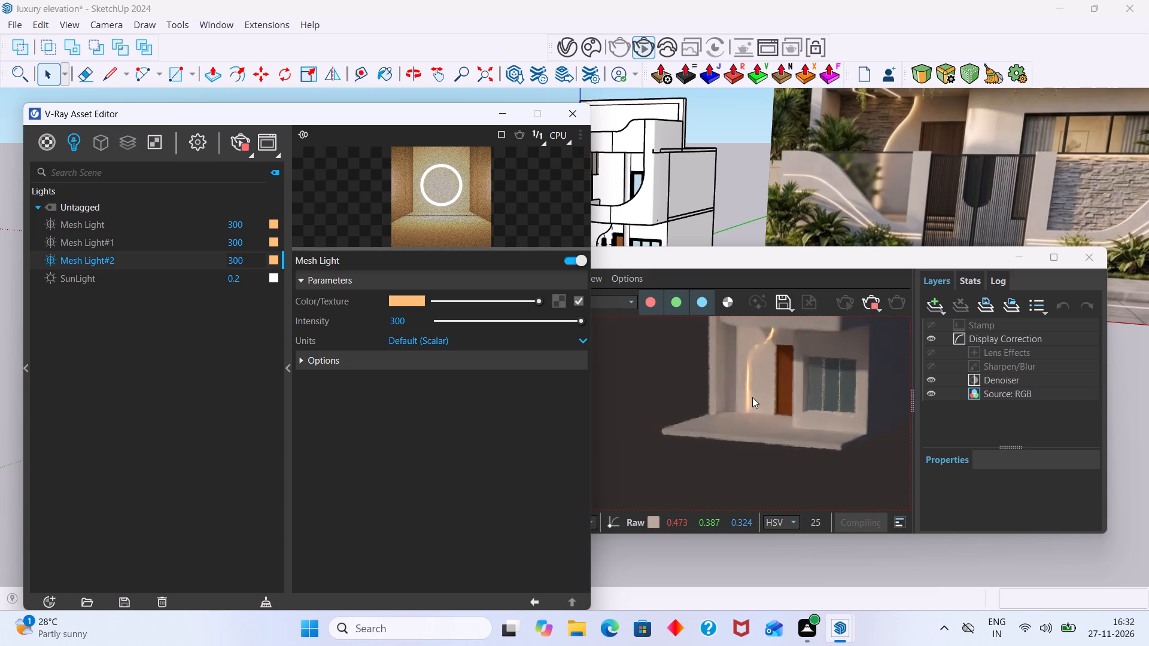
scroll(752, 397, down, 1)
scroll(752, 385, up, 1)
middle_drag(749, 388, 705, 432)
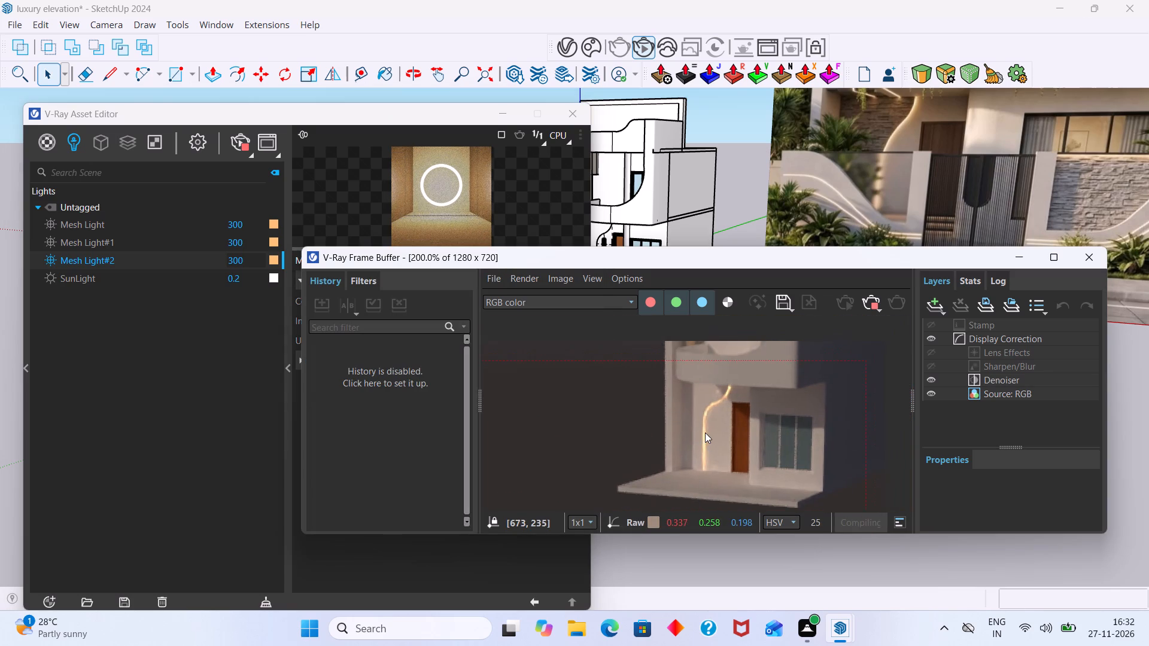
middle_drag(705, 432, 705, 431)
scroll(712, 400, up, 2)
scroll(711, 398, down, 1)
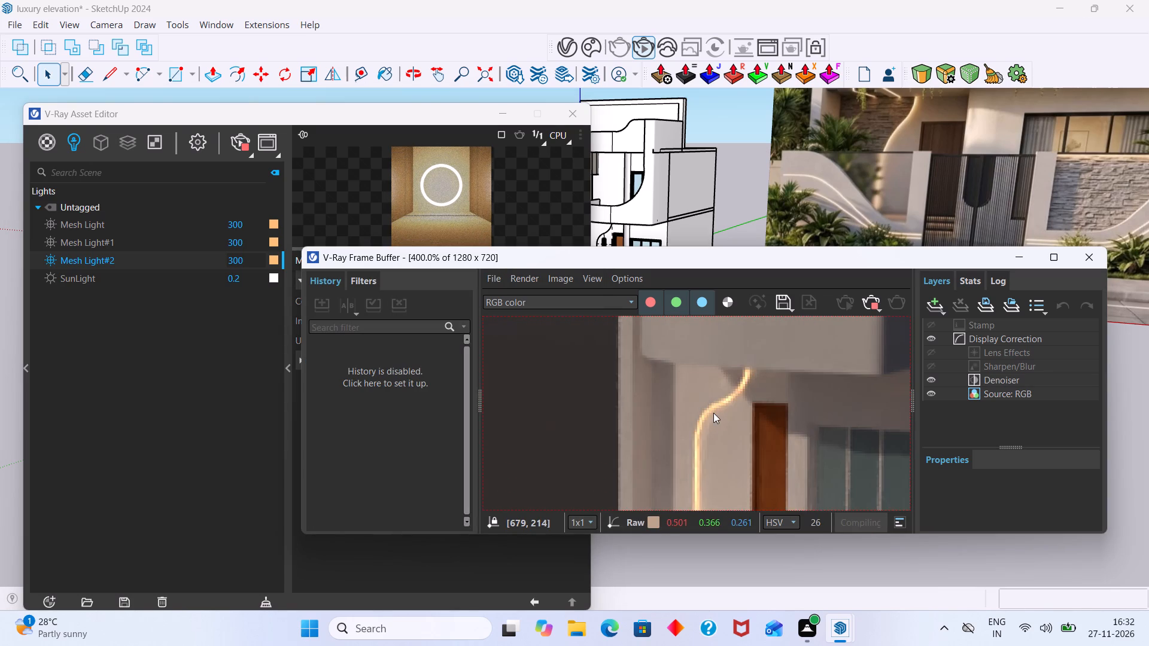
scroll(713, 413, down, 1)
scroll(767, 422, down, 1)
middle_drag(750, 374, 750, 410)
scroll(755, 500, up, 2)
scroll(657, 401, up, 1)
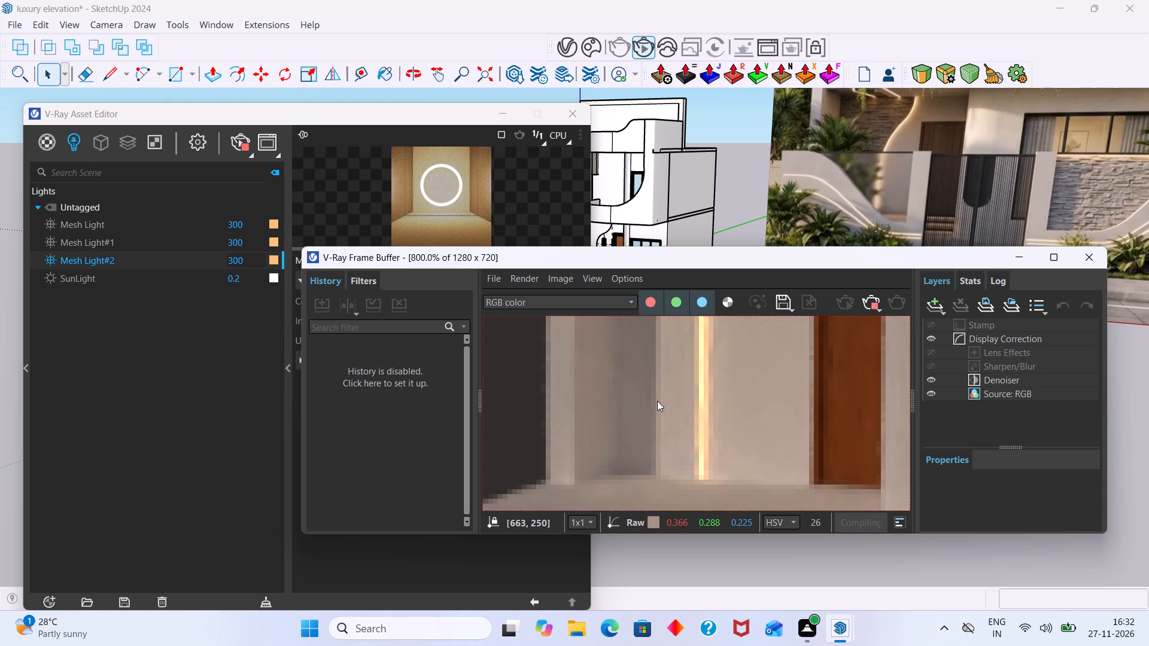
scroll(657, 401, down, 1)
scroll(713, 399, down, 1)
middle_drag(714, 406, 694, 484)
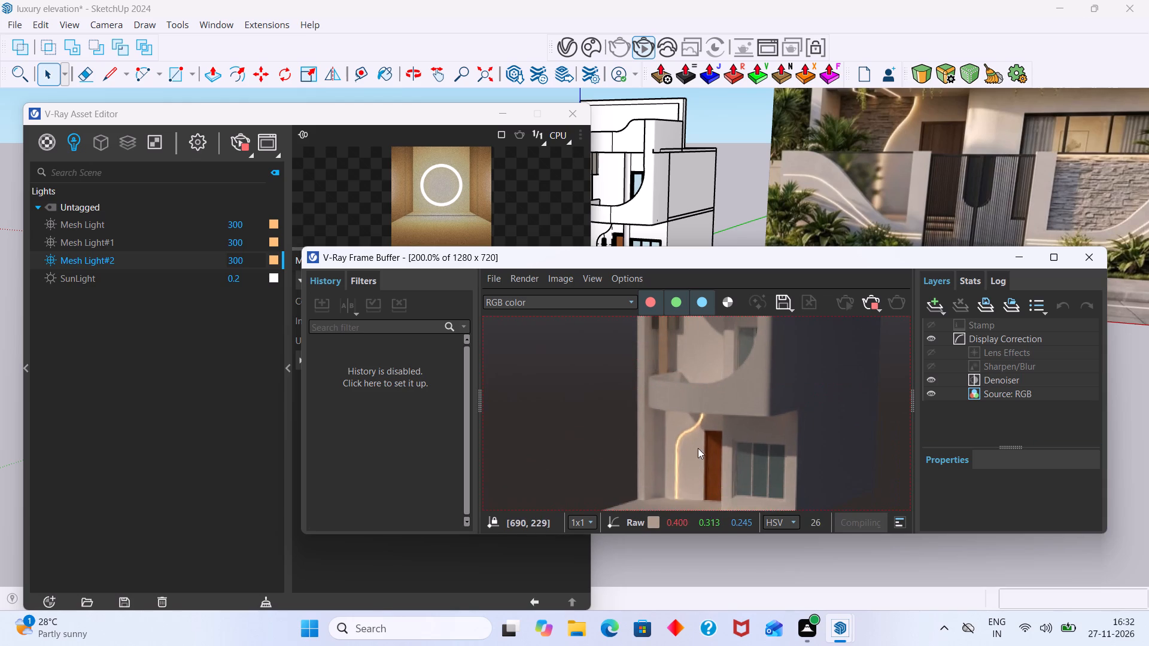
scroll(691, 443, down, 1)
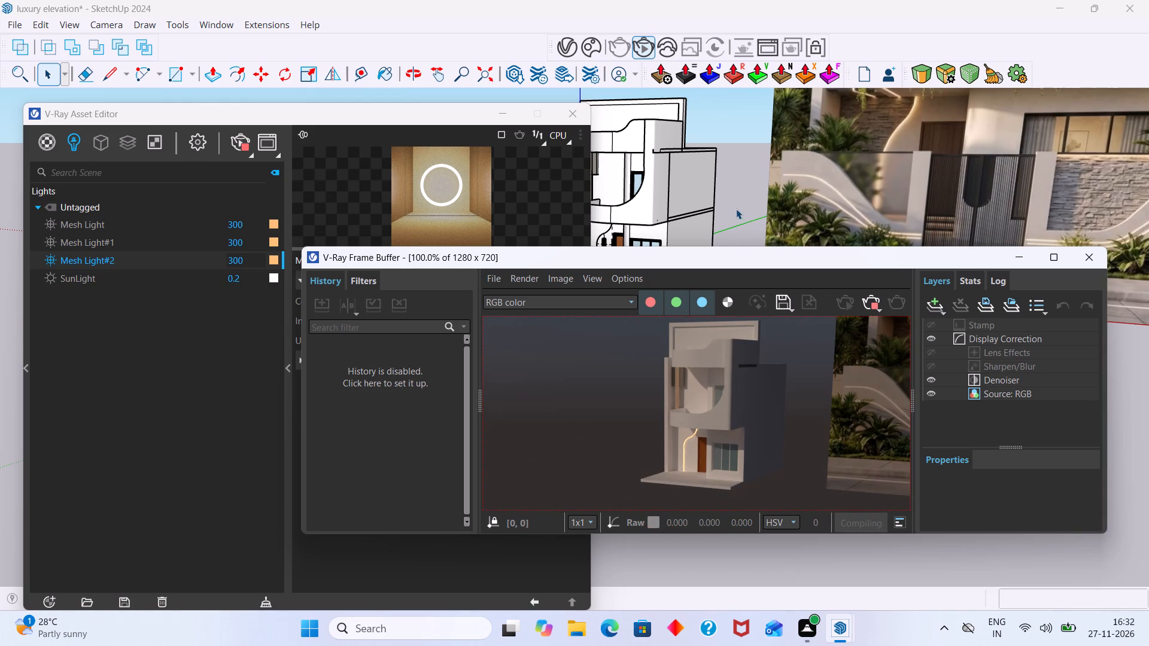
Examine the upper balcony's lighting in the render from a low front view, and stop the interactive render.
middle_drag(736, 209, 887, 87)
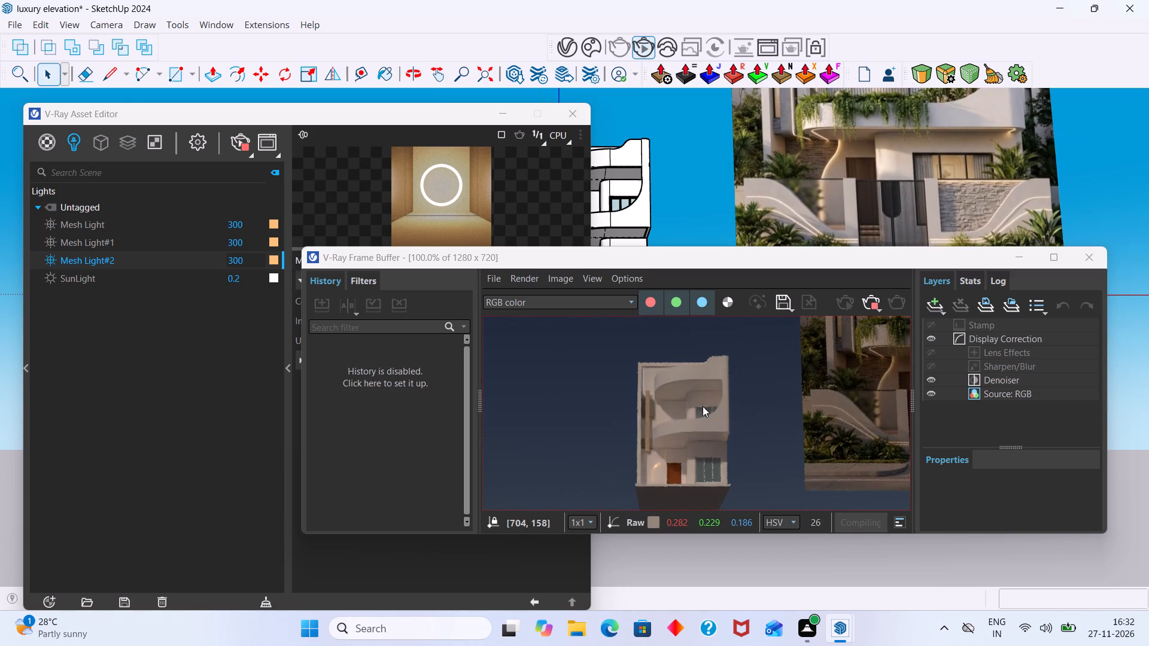
scroll(701, 405, up, 2)
scroll(632, 362, up, 2)
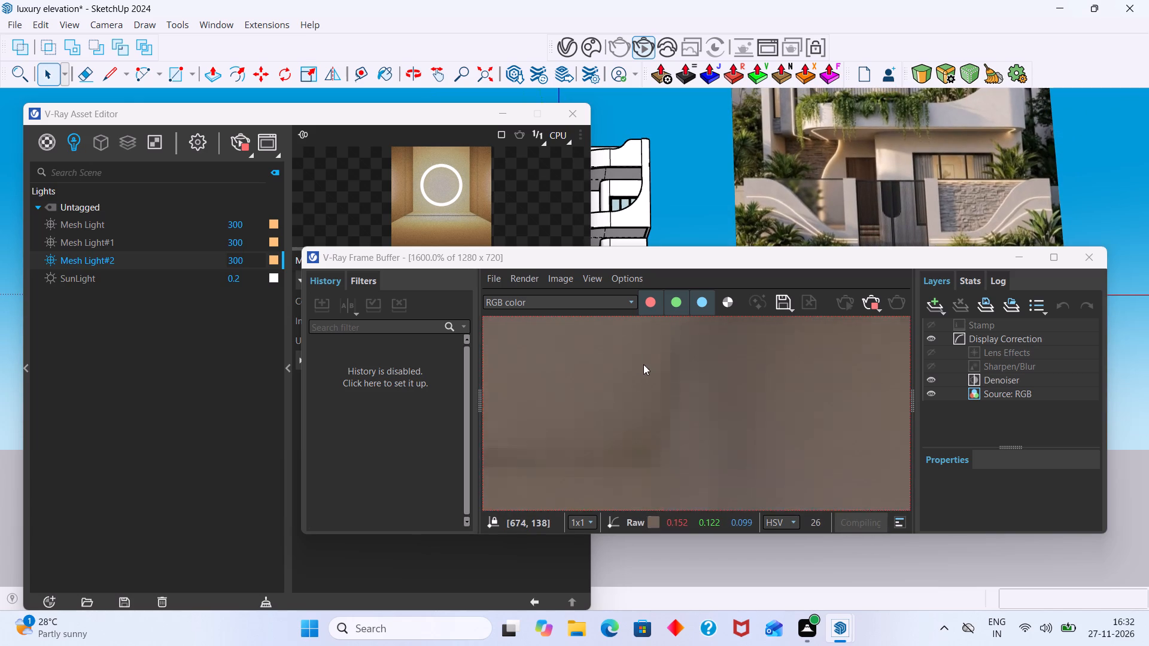
scroll(643, 364, down, 2)
middle_drag(679, 375, 719, 377)
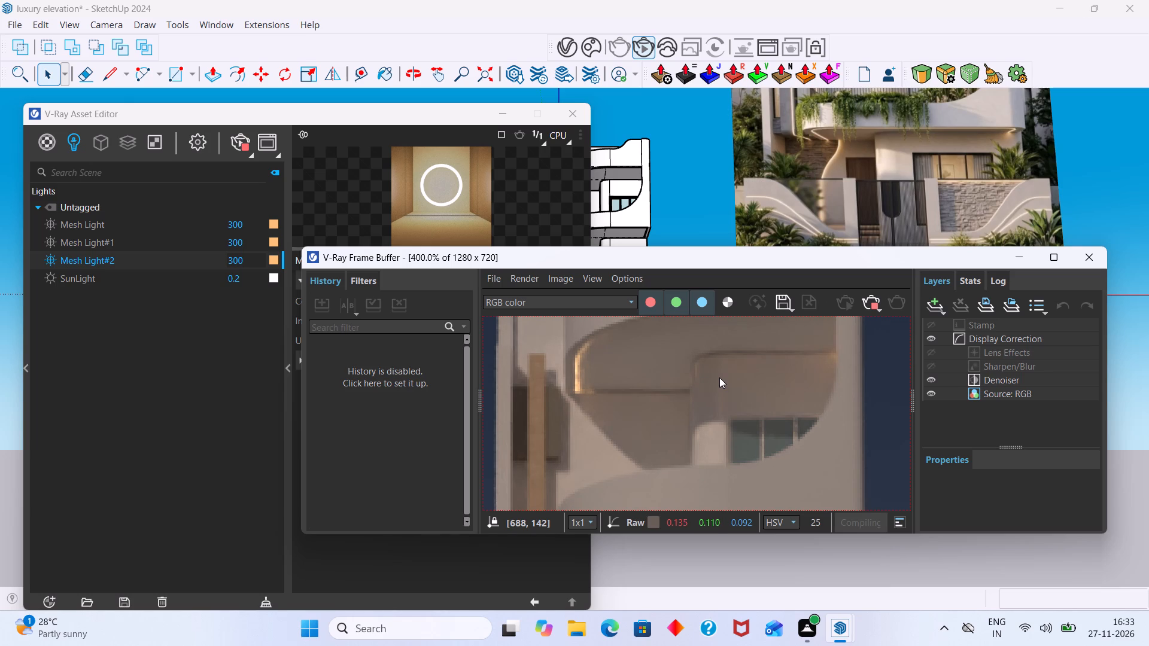
click(877, 305)
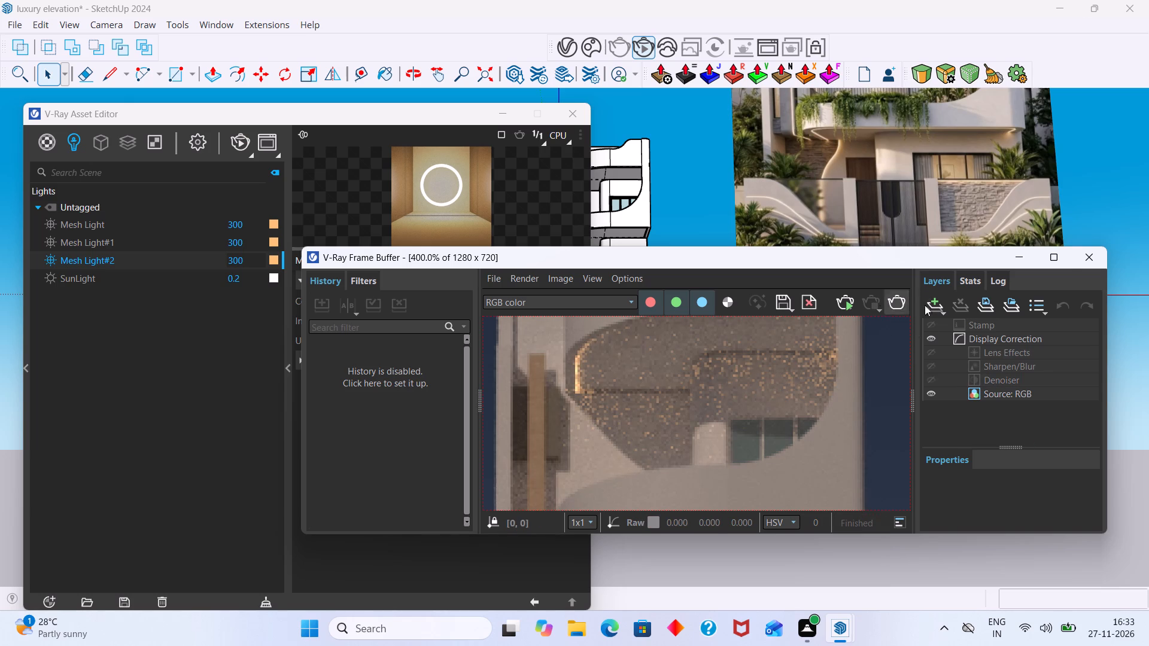
Close the V-Ray Frame Buffer and the Asset Editor to return to the model.
click(1094, 258)
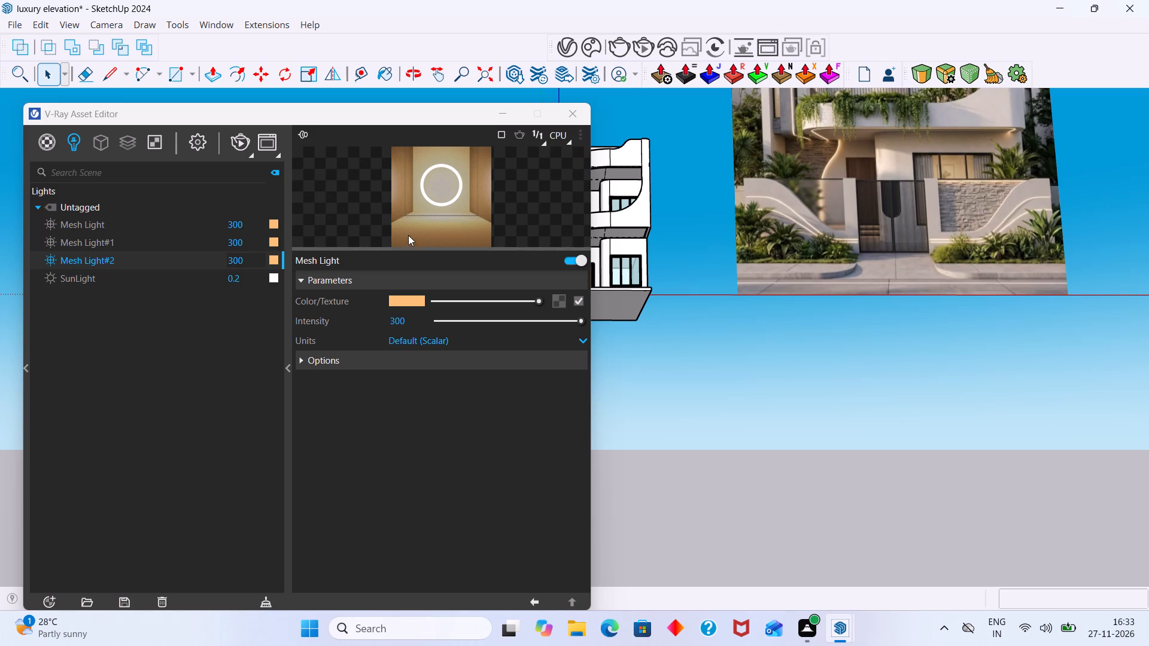
click(570, 111)
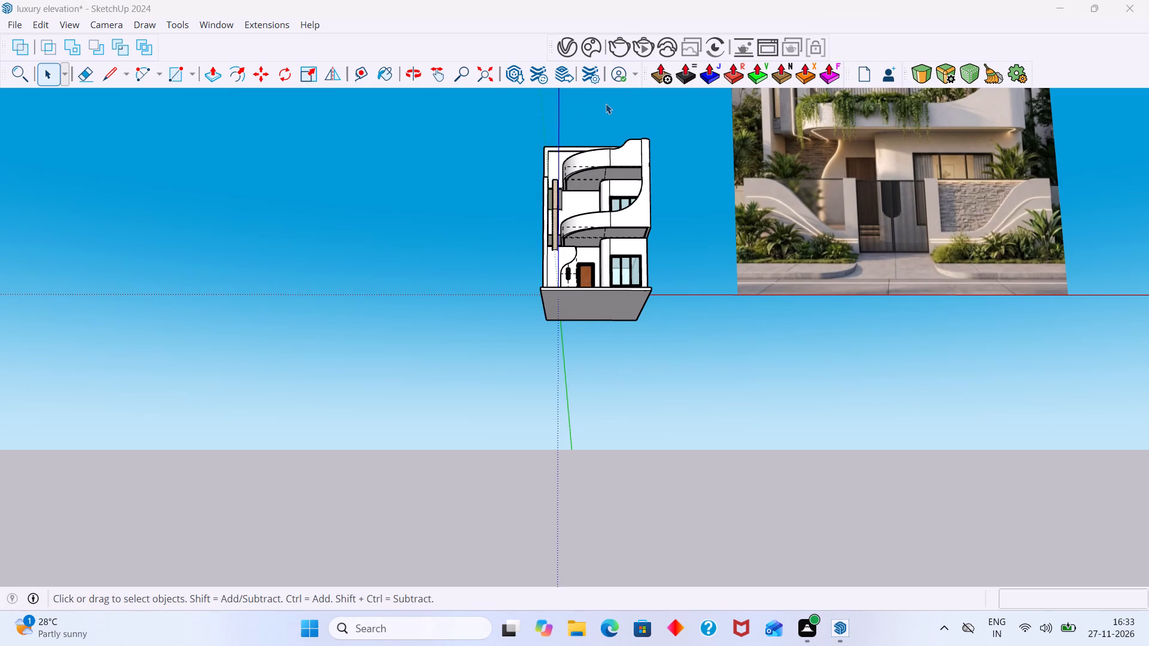
Compare the modelled facade with the reference image, including its entrance, gate and boundary wall light strips.
scroll(539, 218, down, 3)
middle_drag(555, 261, 571, 385)
scroll(586, 240, up, 10)
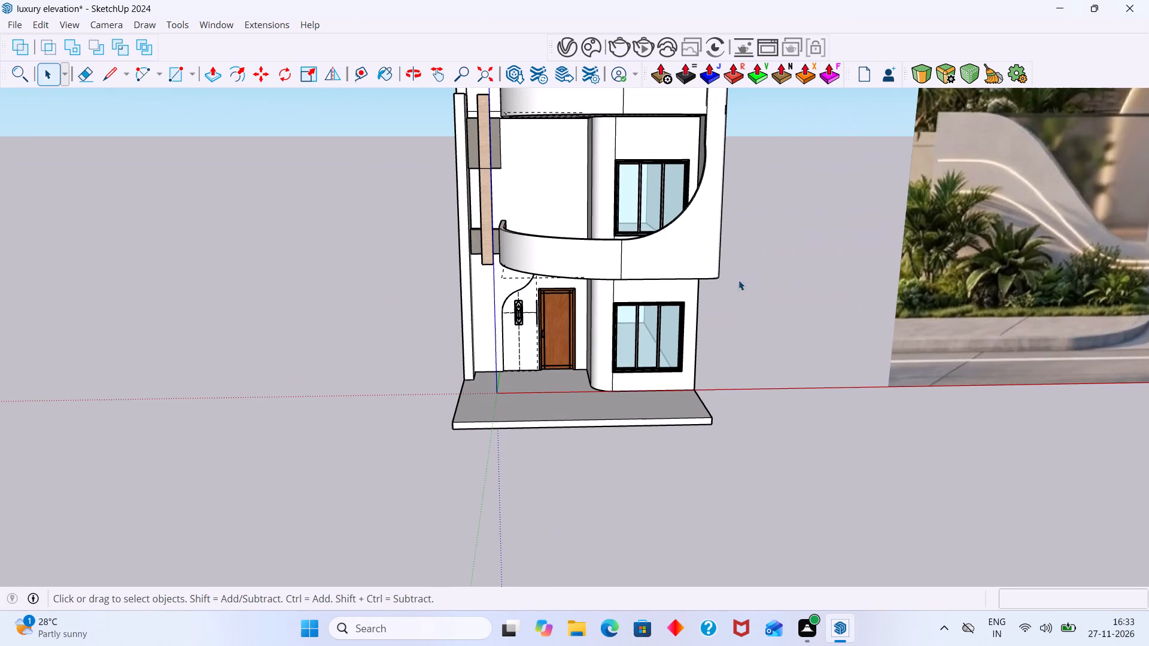
click(774, 270)
scroll(688, 274, up, 2)
middle_drag(658, 273, 729, 253)
scroll(725, 248, down, 13)
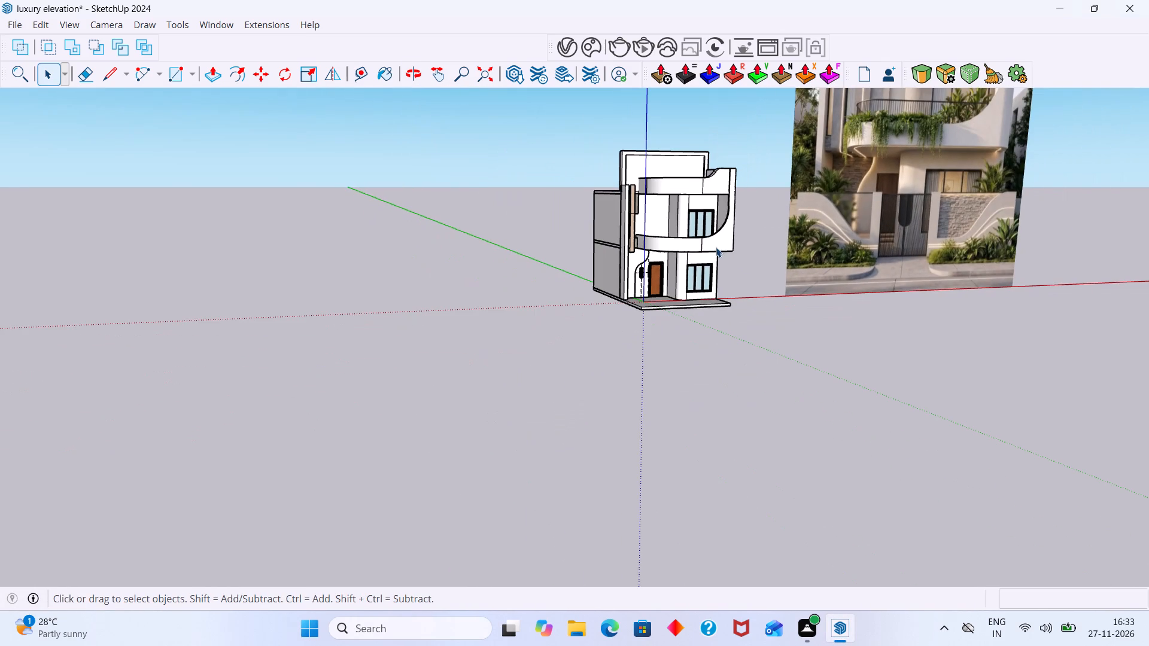
shift+middle_drag(718, 229, 504, 331)
shift+middle_drag(525, 328, 488, 377)
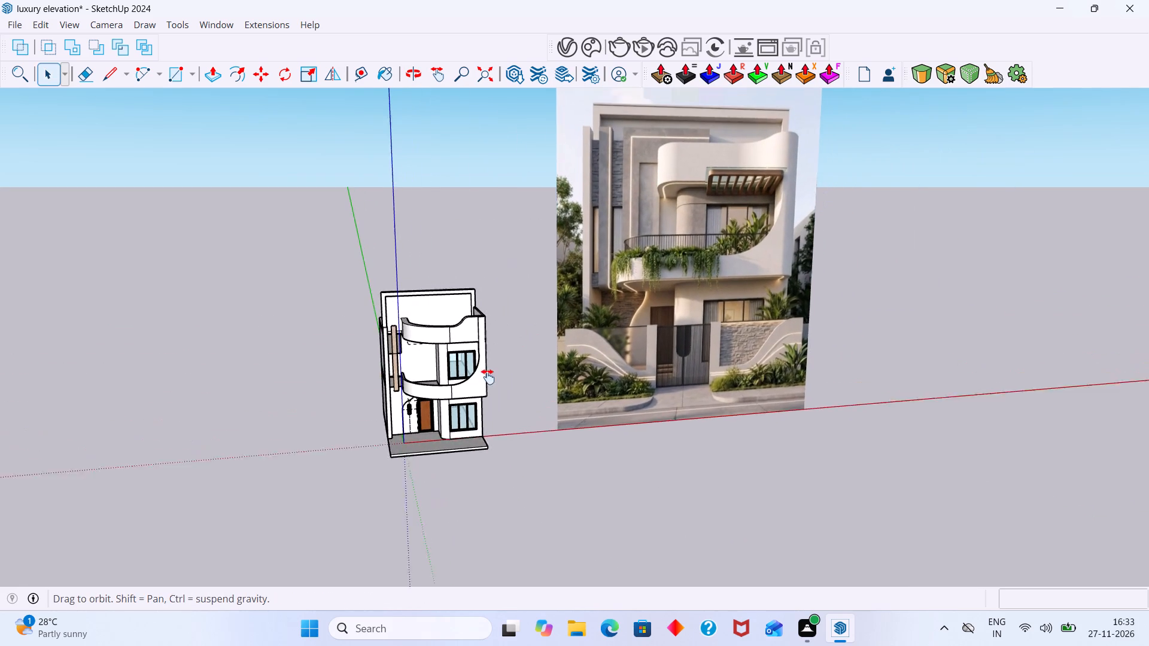
shift+middle_drag(488, 377, 483, 385)
scroll(382, 383, up, 3)
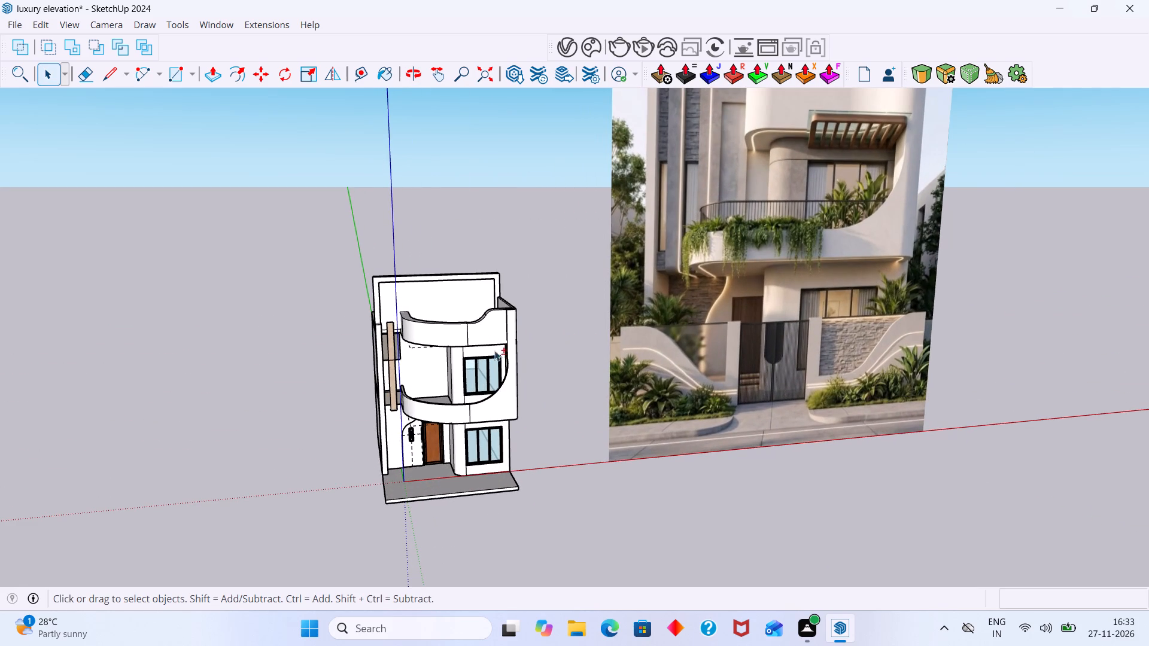
shift+middle_drag(494, 351, 473, 354)
scroll(467, 361, down, 2)
middle_drag(467, 394, 443, 340)
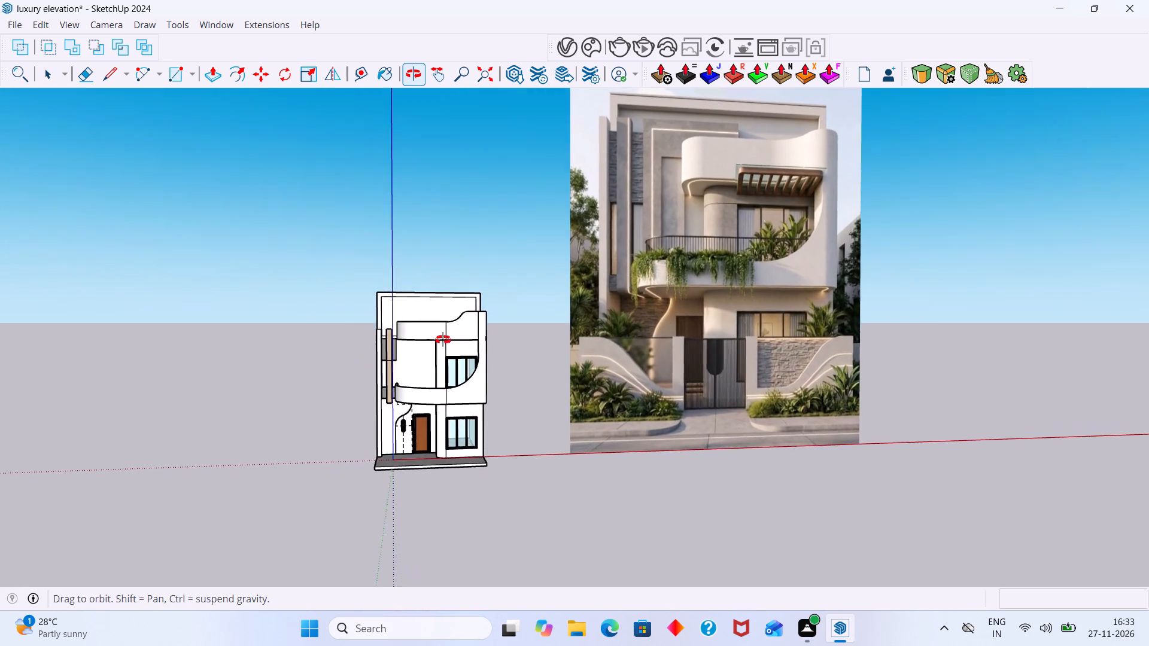
middle_drag(443, 340, 435, 353)
scroll(433, 363, up, 2)
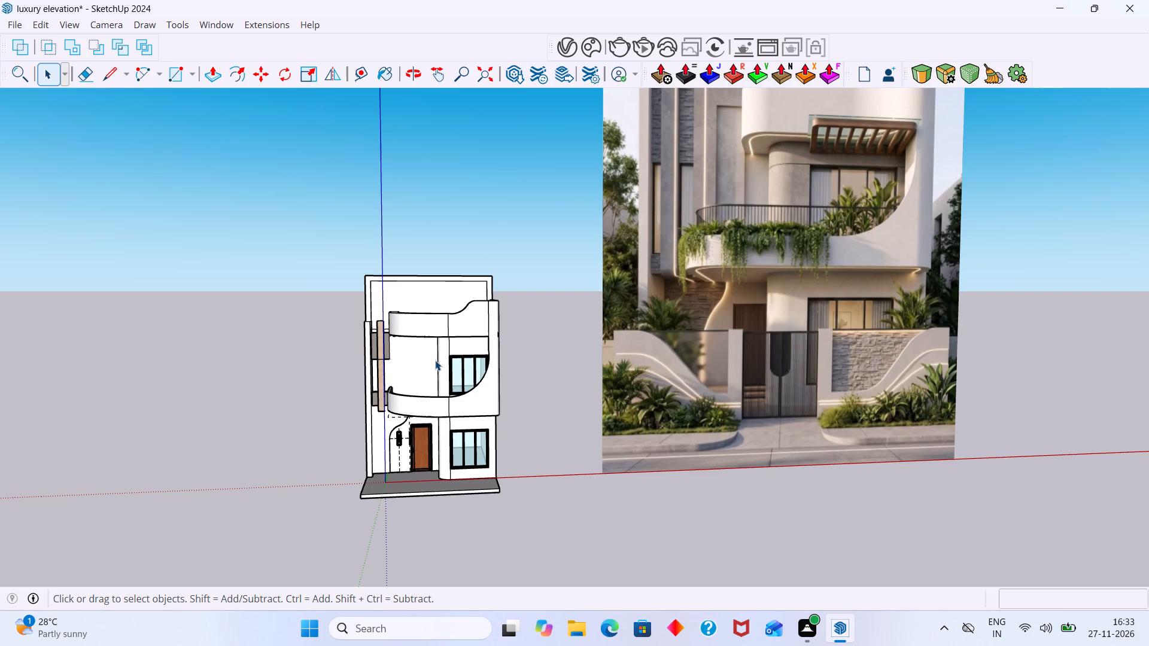
scroll(707, 423, up, 3)
scroll(899, 386, up, 4)
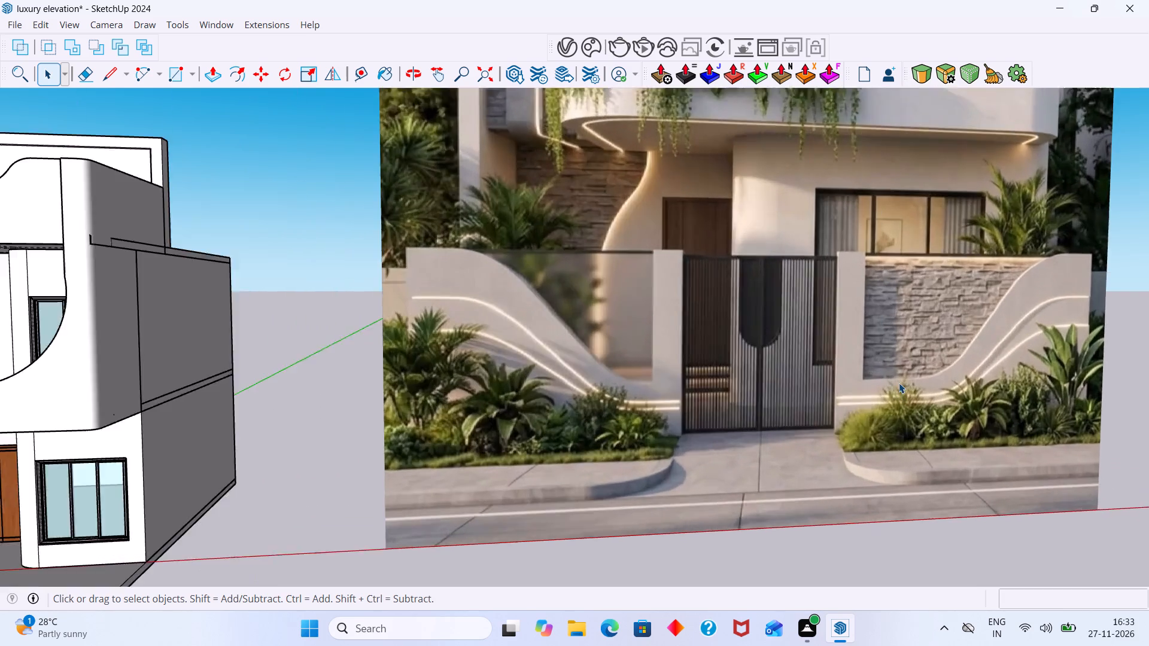
scroll(899, 383, up, 2)
scroll(897, 380, down, 9)
middle_drag(849, 321, 833, 348)
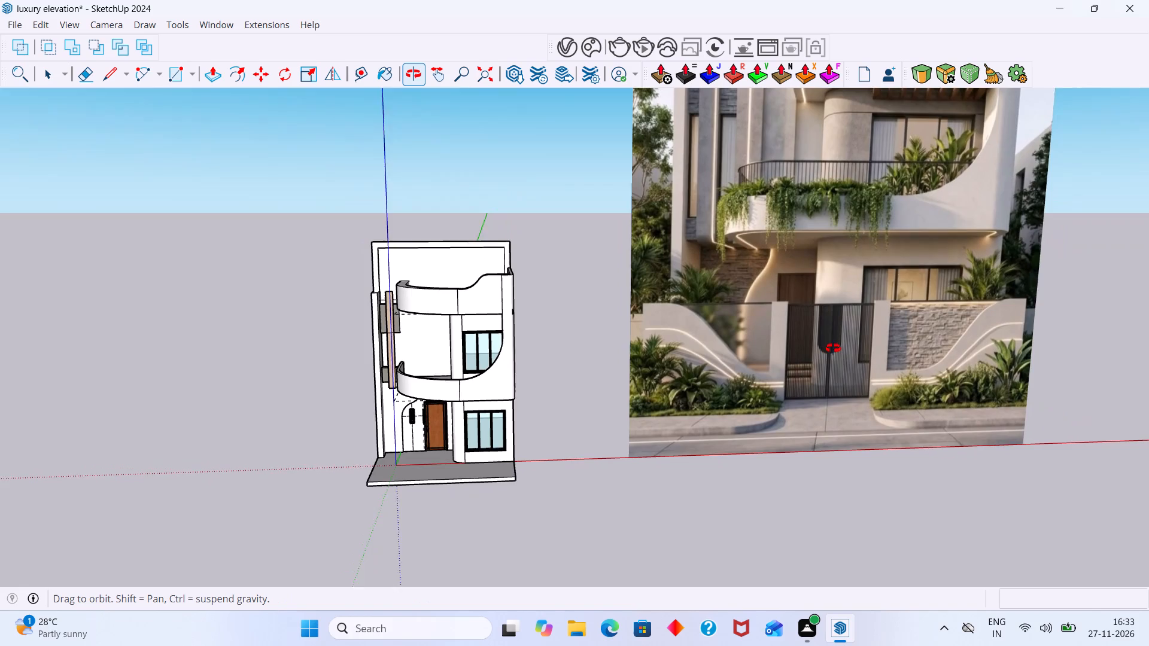
middle_drag(833, 348, 844, 340)
scroll(846, 331, down, 2)
scroll(607, 359, up, 2)
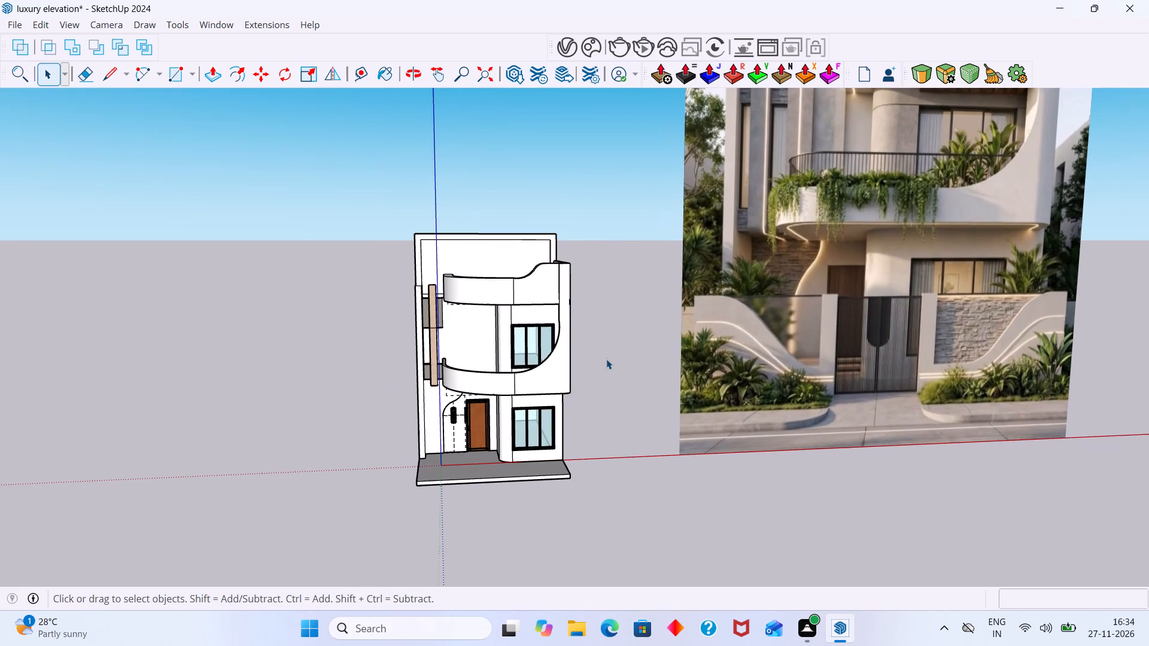
shift+middle_drag(539, 375, 487, 398)
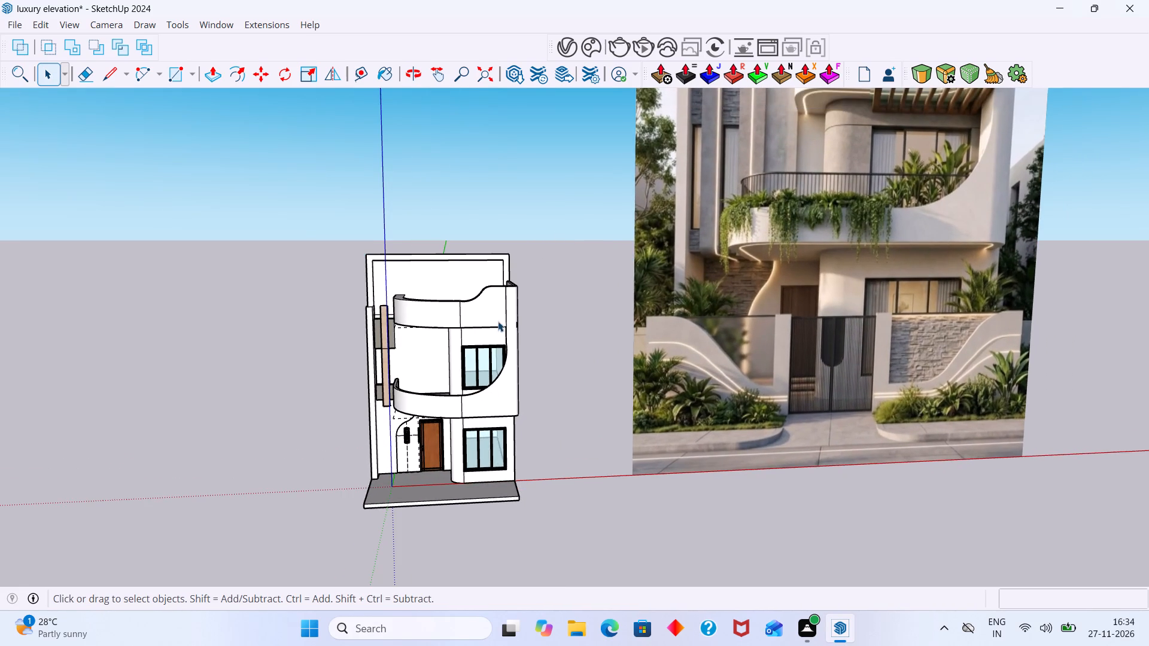
scroll(497, 321, down, 3)
shift+middle_drag(497, 343, 502, 419)
scroll(502, 413, down, 1)
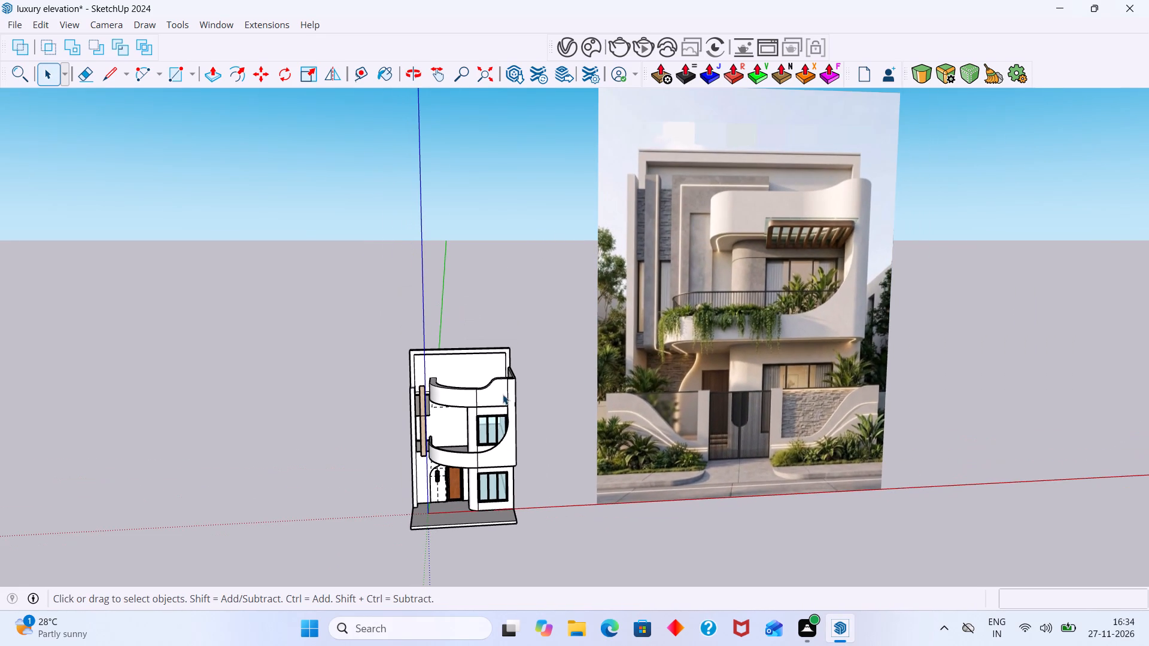
middle_drag(503, 394, 503, 345)
scroll(503, 345, down, 1)
scroll(474, 415, up, 5)
scroll(497, 402, down, 1)
Examine the undersides of both curved balcony bands from below against the strip lighting in the reference image.
middle_drag(475, 392, 485, 300)
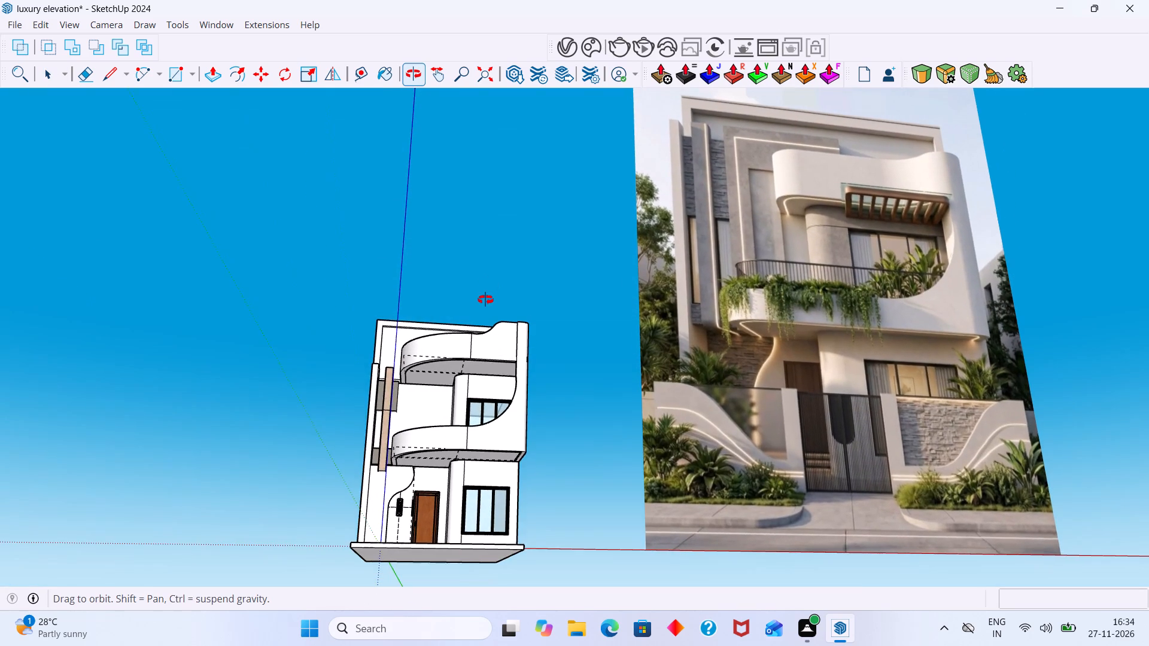
middle_drag(485, 300, 485, 307)
scroll(470, 368, up, 6)
scroll(473, 382, down, 2)
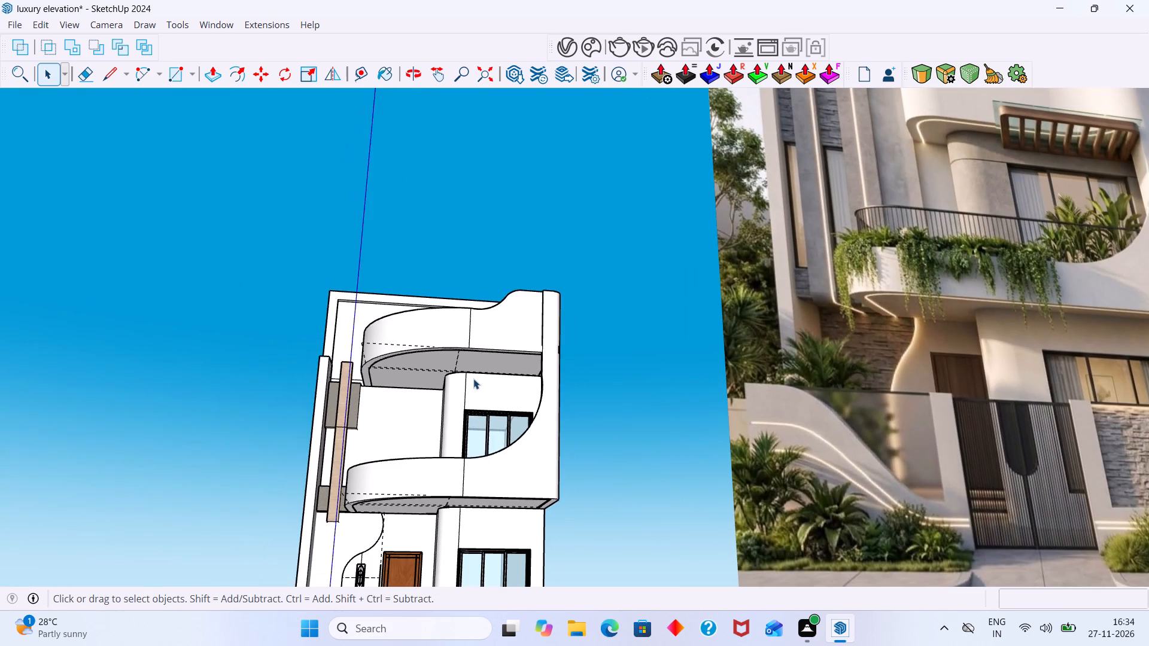
scroll(475, 365, up, 9)
scroll(508, 333, down, 13)
scroll(493, 376, up, 2)
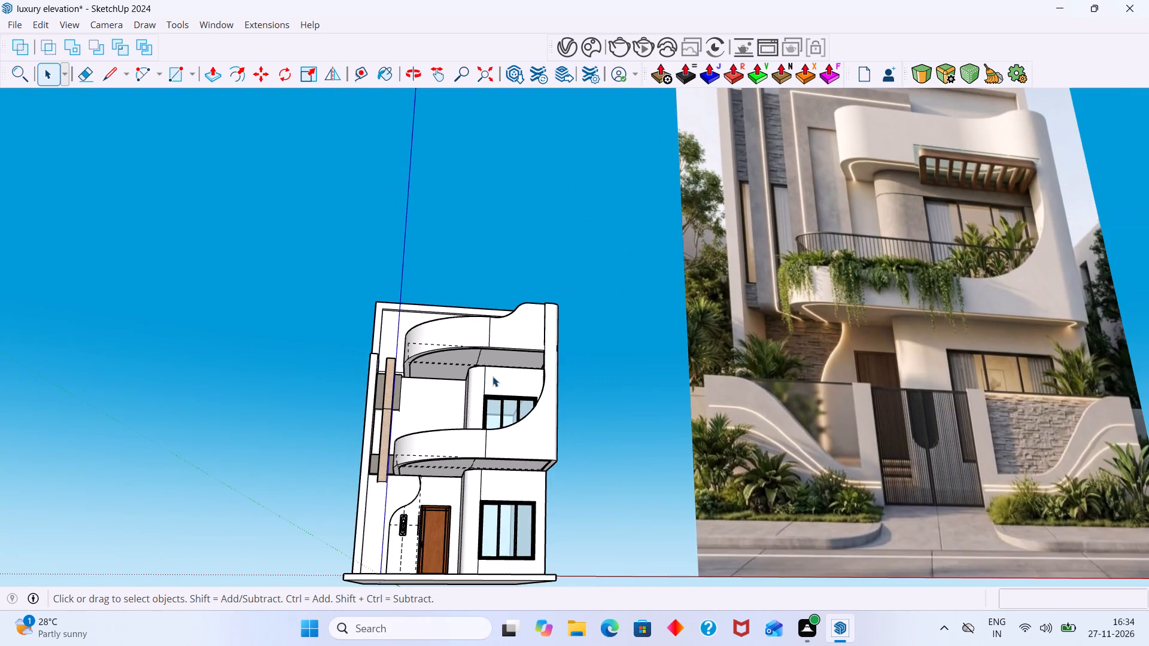
scroll(493, 376, up, 10)
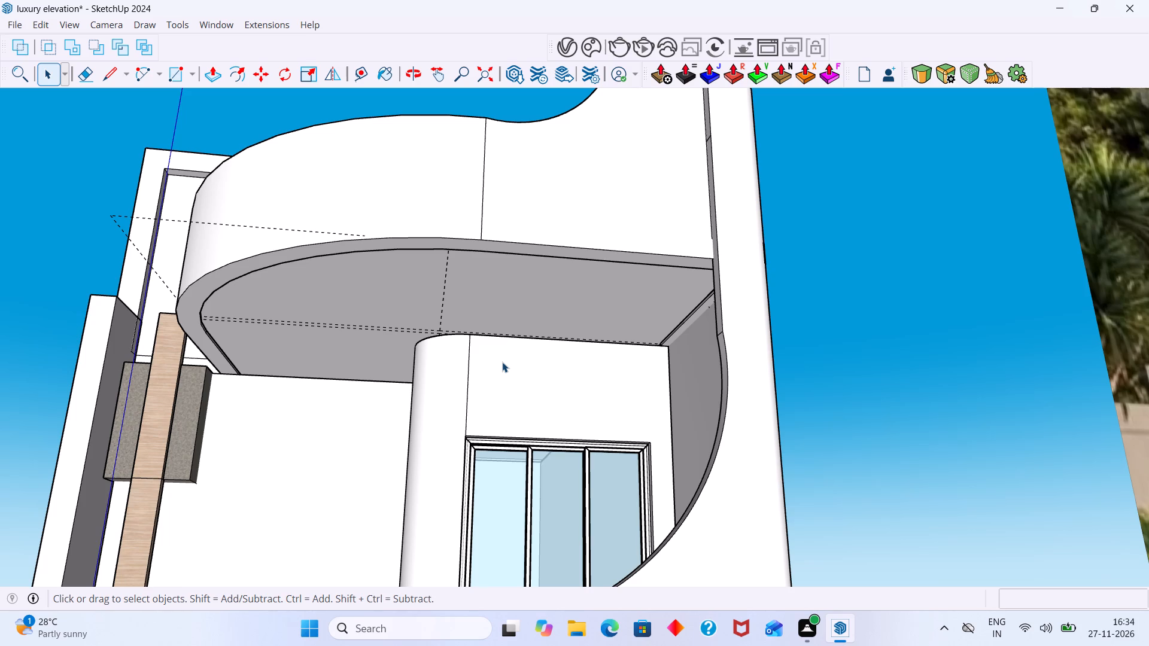
scroll(470, 301, down, 12)
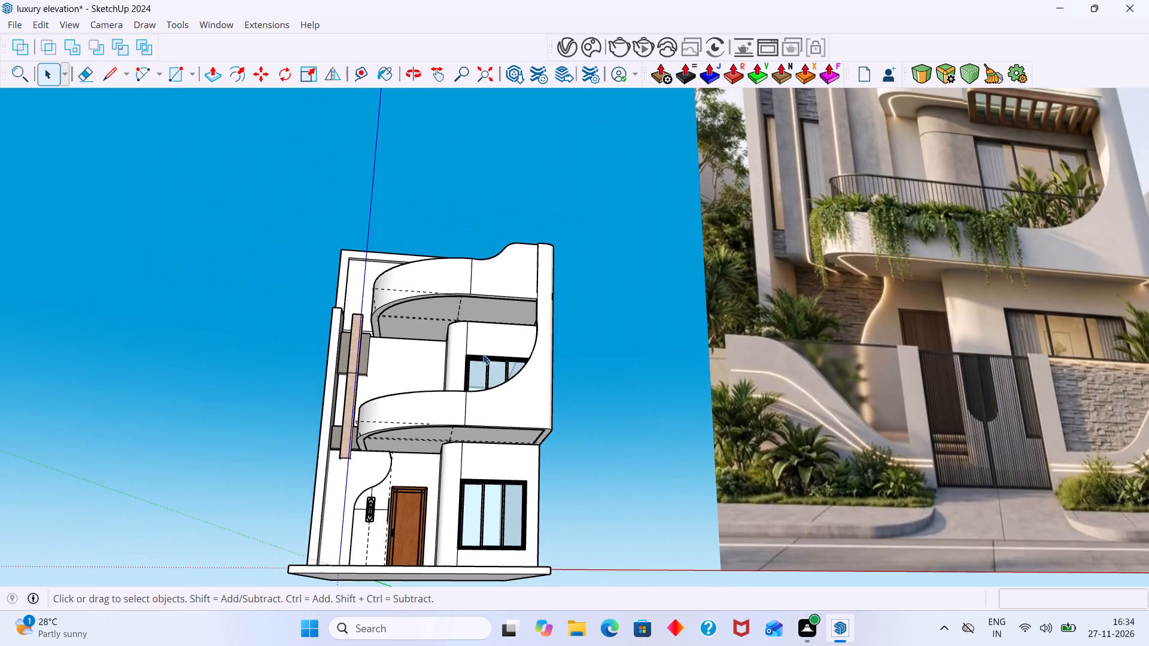
middle_drag(470, 398, 588, 328)
scroll(544, 406, up, 3)
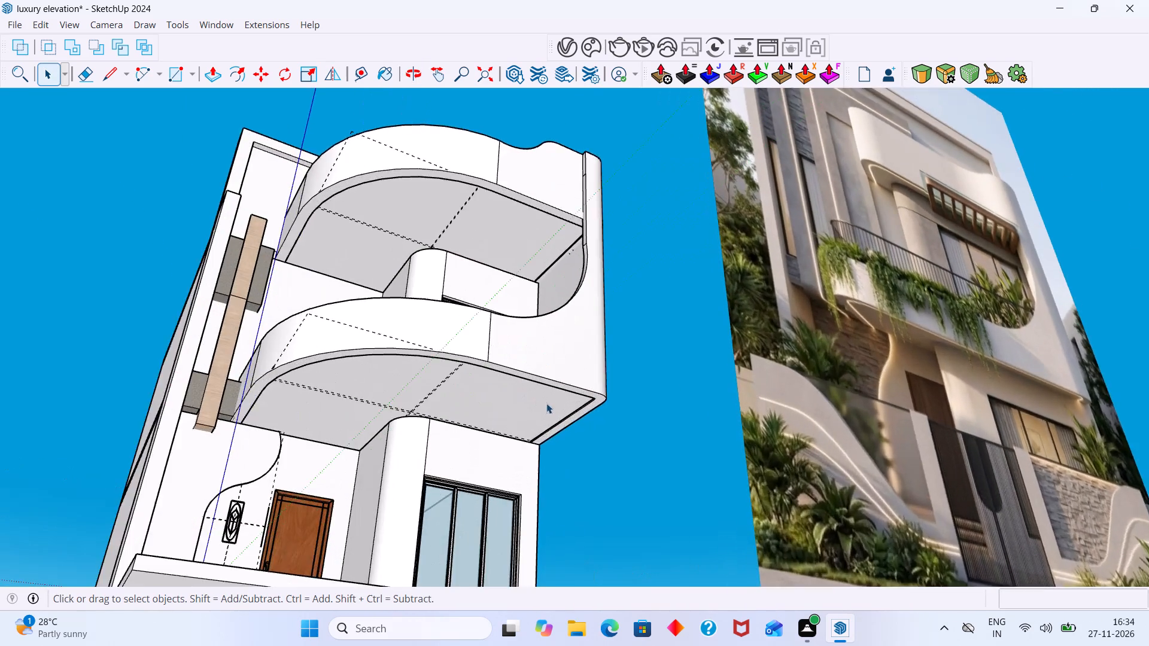
scroll(546, 403, up, 15)
scroll(552, 386, down, 9)
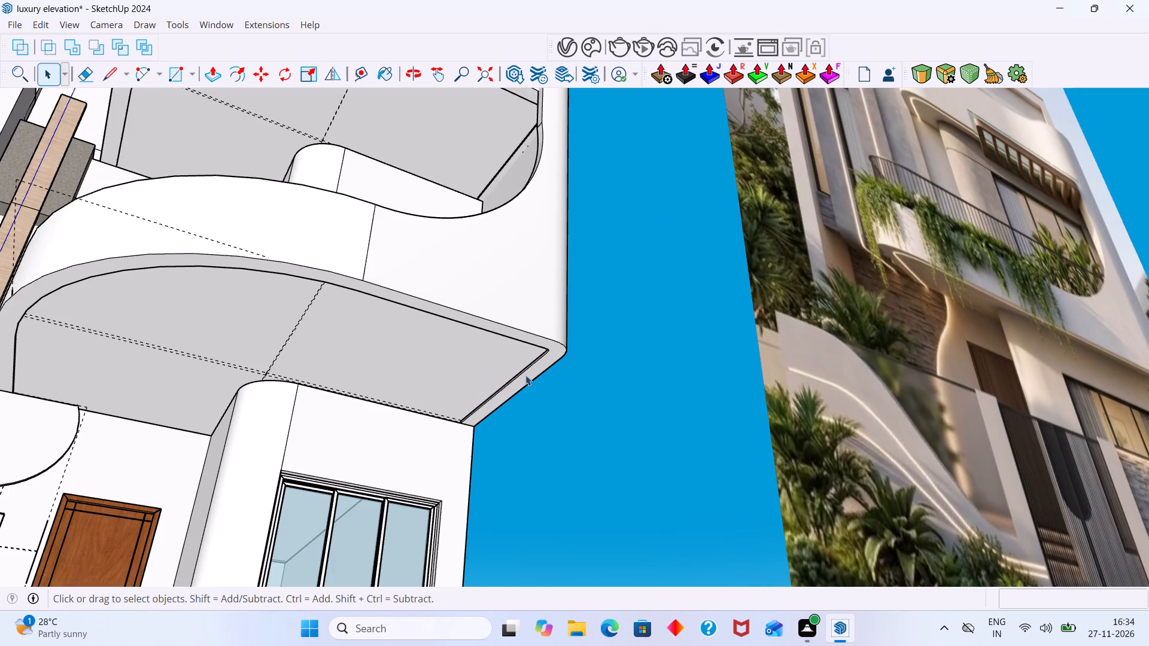
scroll(452, 374, down, 16)
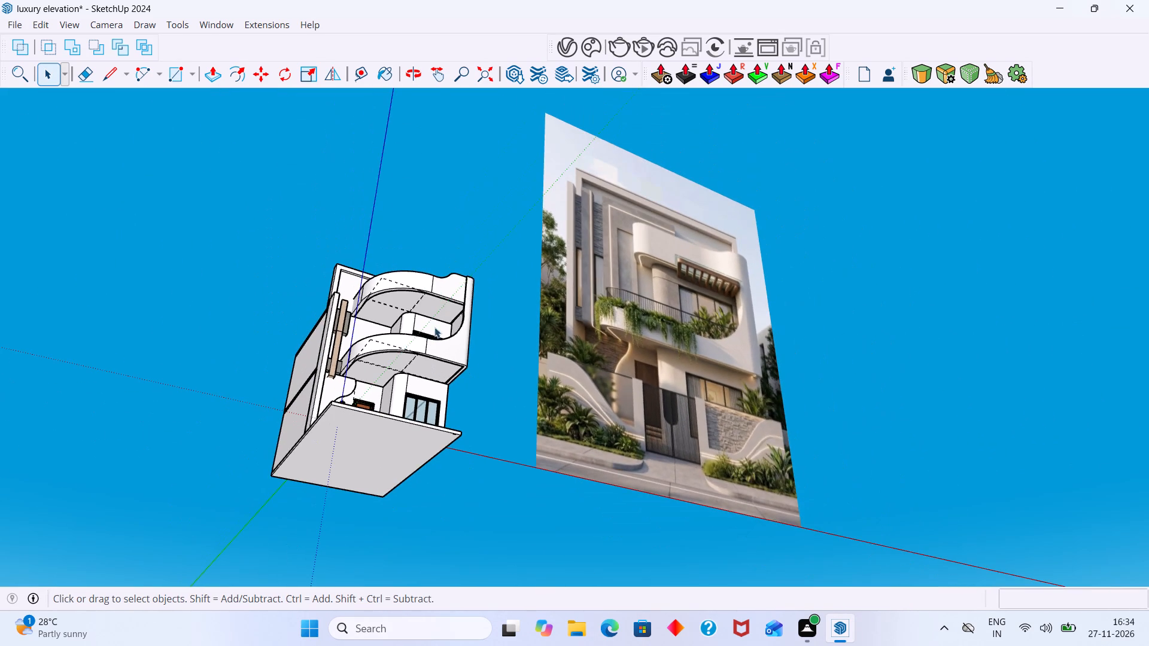
middle_drag(413, 327, 414, 366)
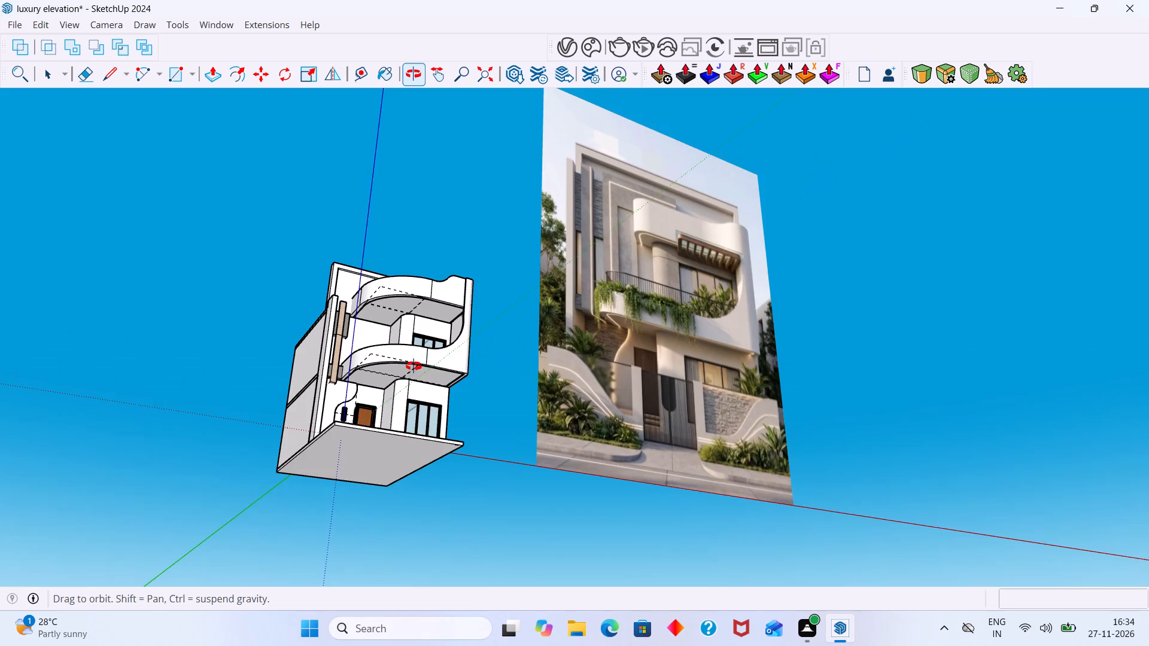
middle_drag(414, 366, 470, 321)
scroll(338, 260, up, 14)
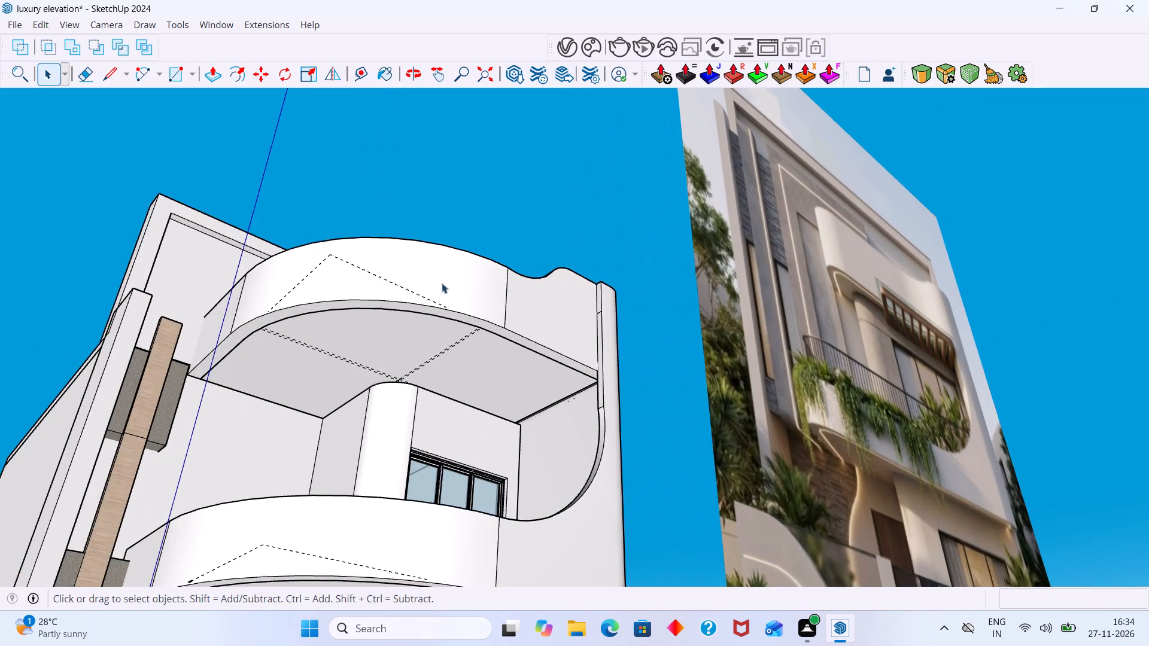
middle_drag(448, 308, 471, 263)
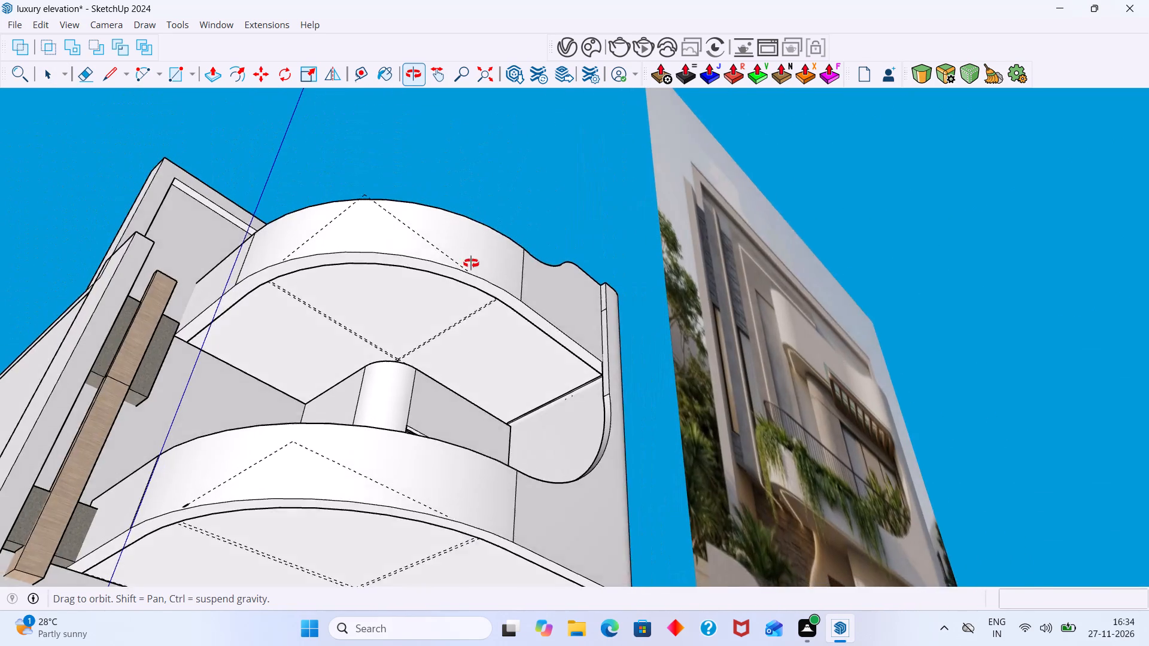
middle_drag(471, 263, 449, 269)
scroll(325, 334, down, 2)
middle_drag(347, 336, 306, 428)
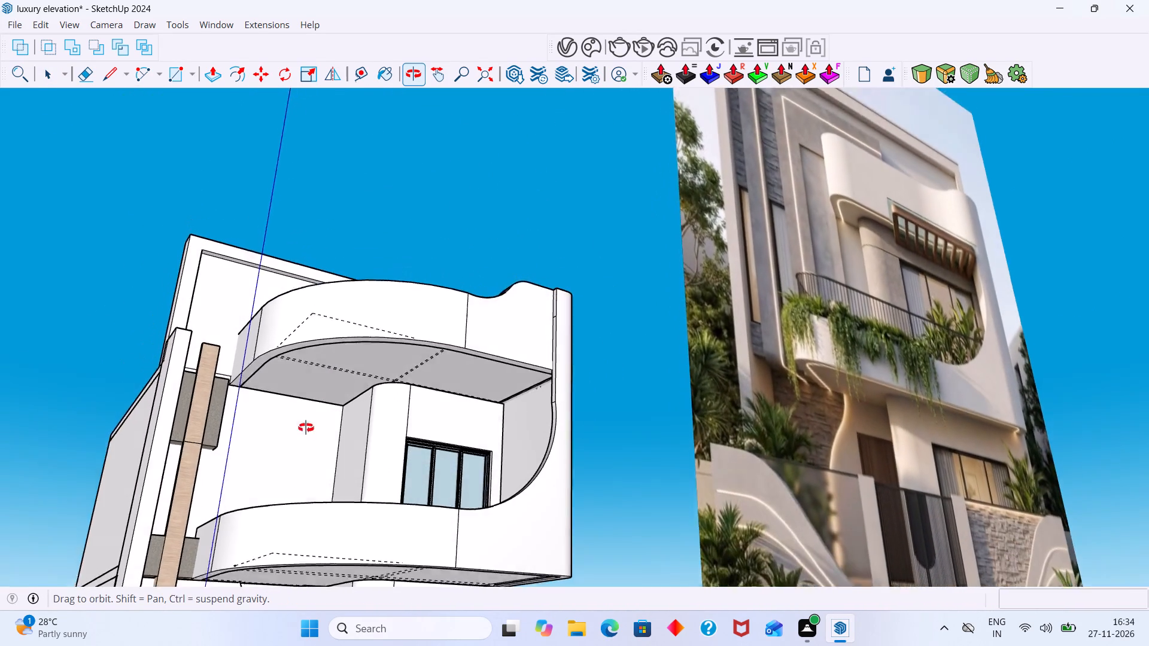
middle_drag(306, 428, 312, 453)
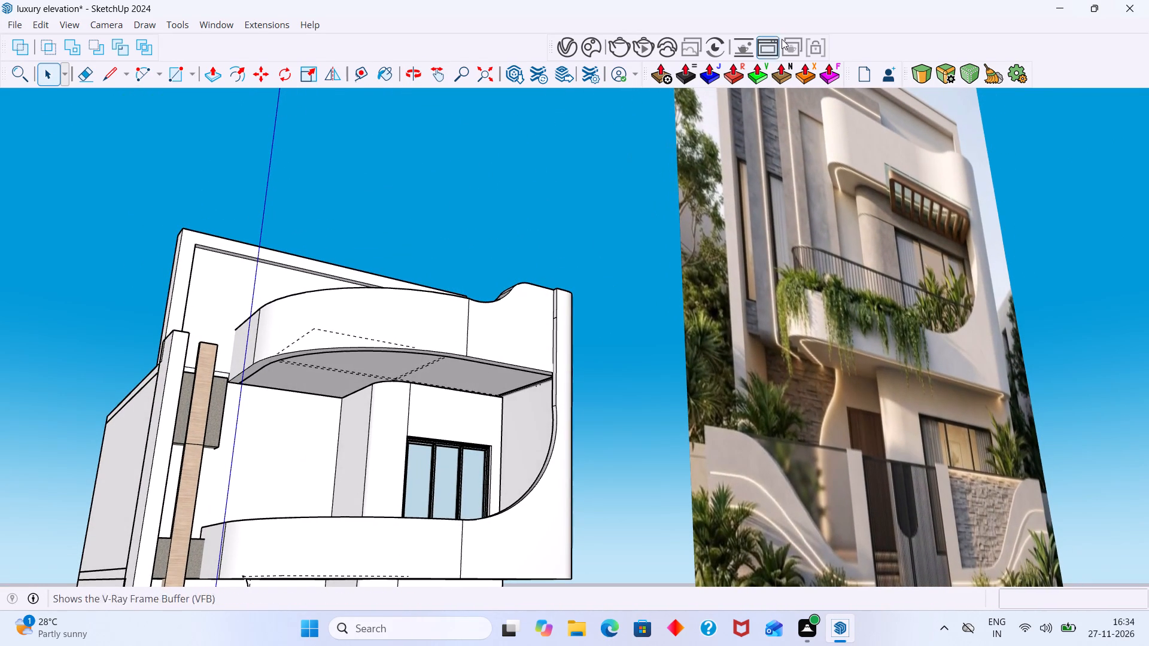
Display the V-Ray Lights tools in the workspace.
right_click(879, 20)
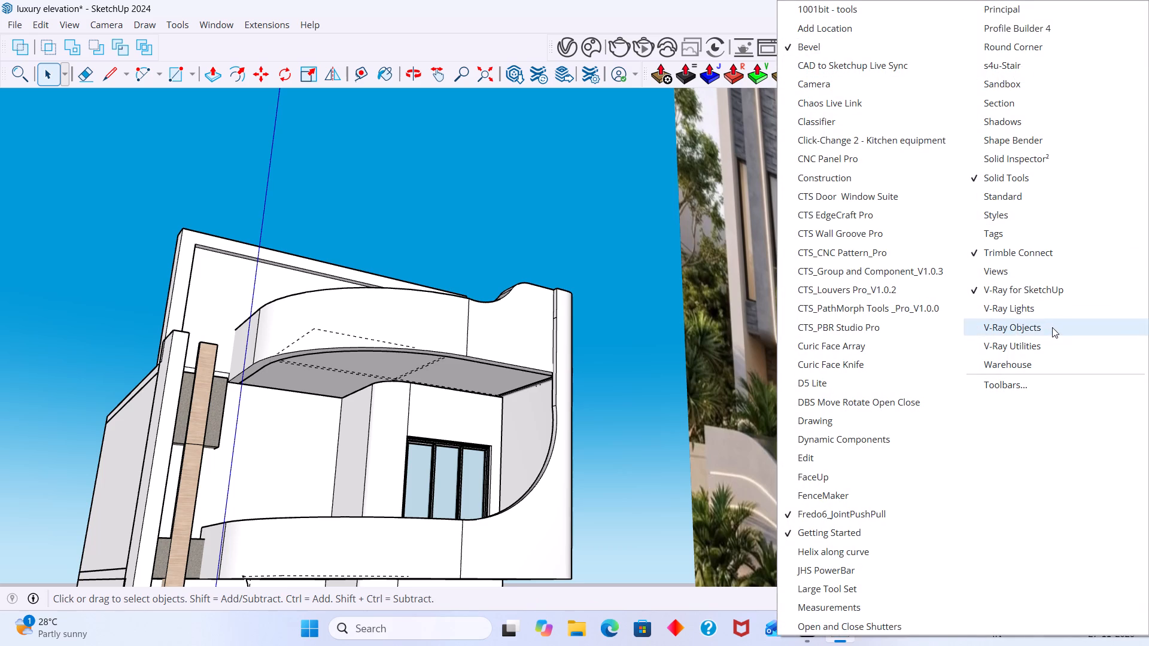
click(1042, 310)
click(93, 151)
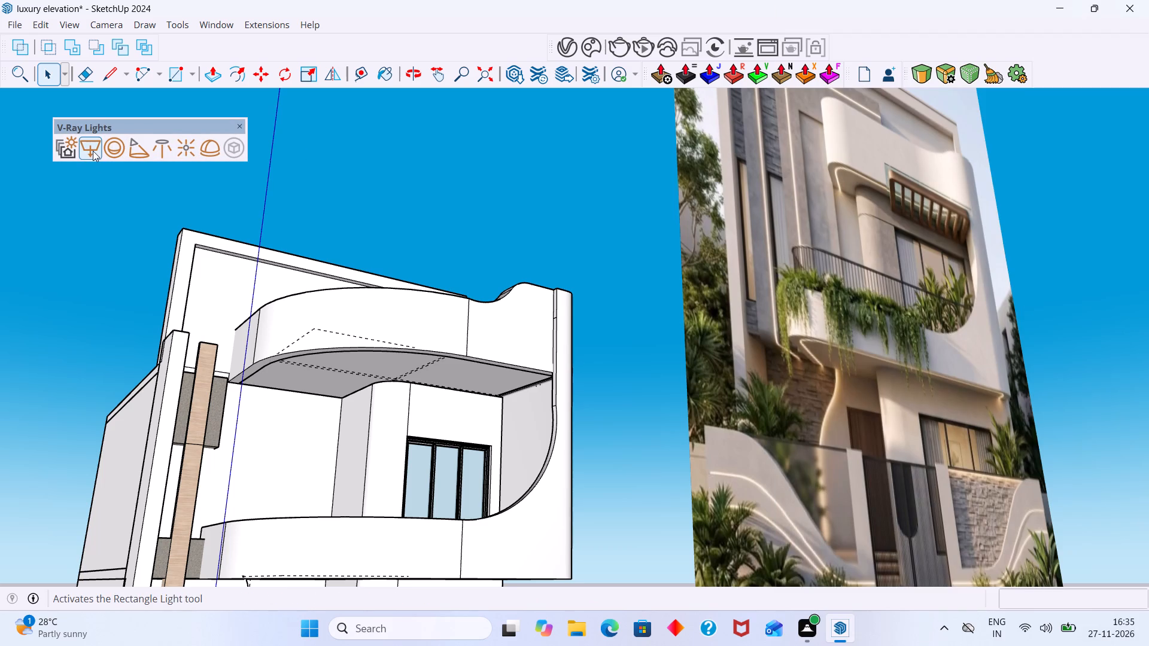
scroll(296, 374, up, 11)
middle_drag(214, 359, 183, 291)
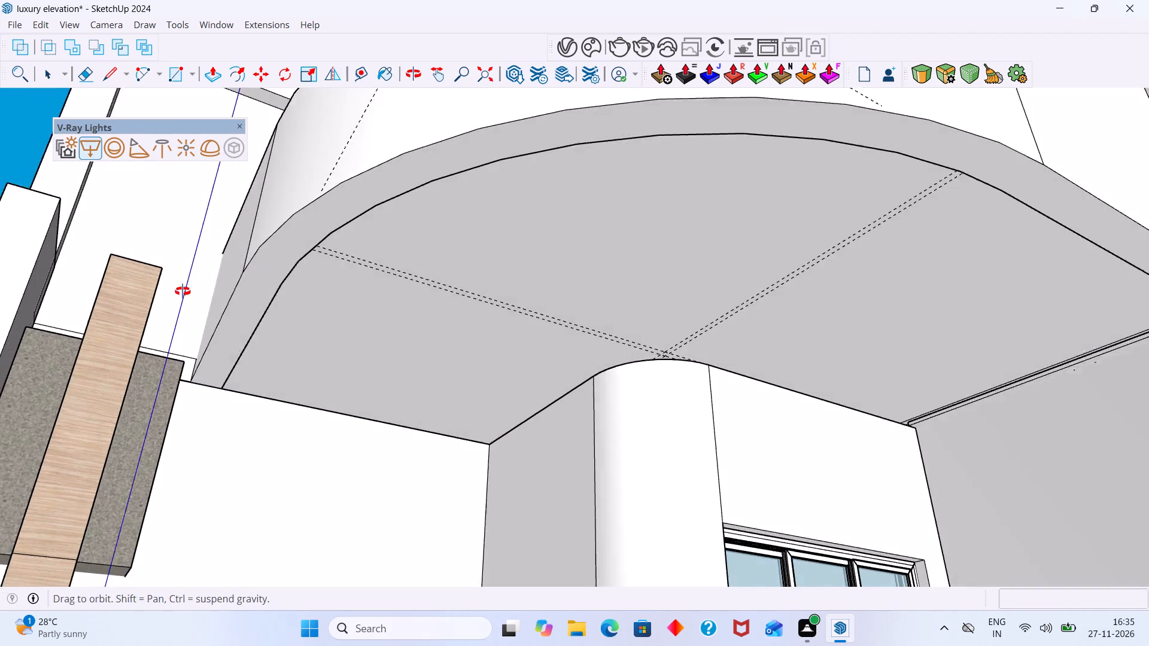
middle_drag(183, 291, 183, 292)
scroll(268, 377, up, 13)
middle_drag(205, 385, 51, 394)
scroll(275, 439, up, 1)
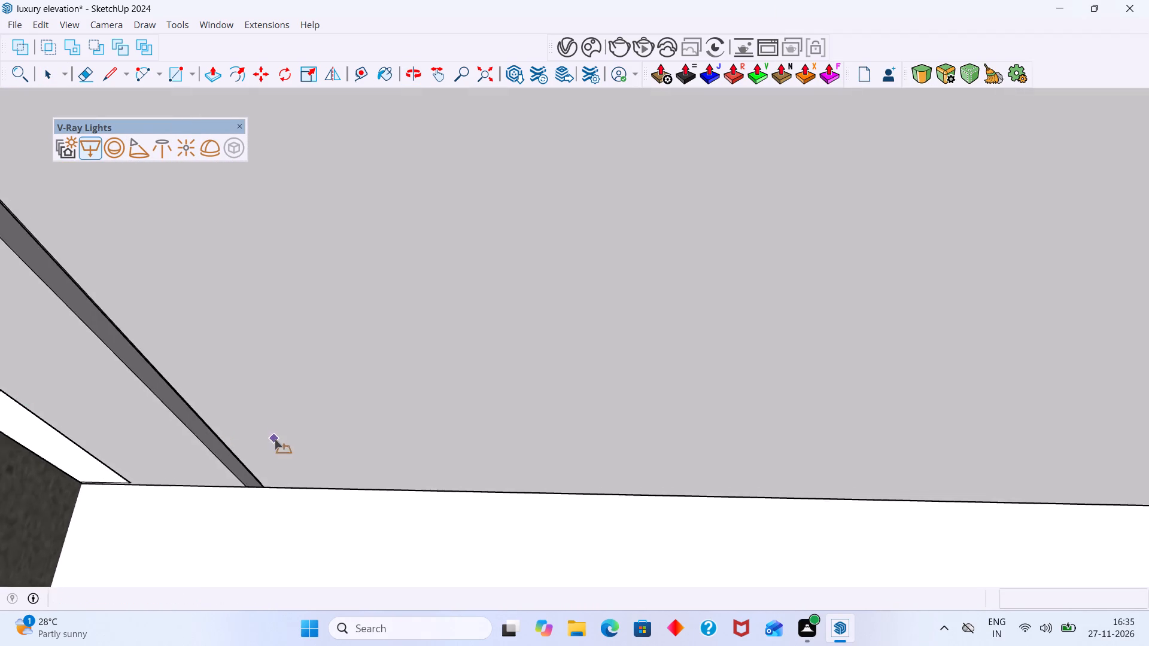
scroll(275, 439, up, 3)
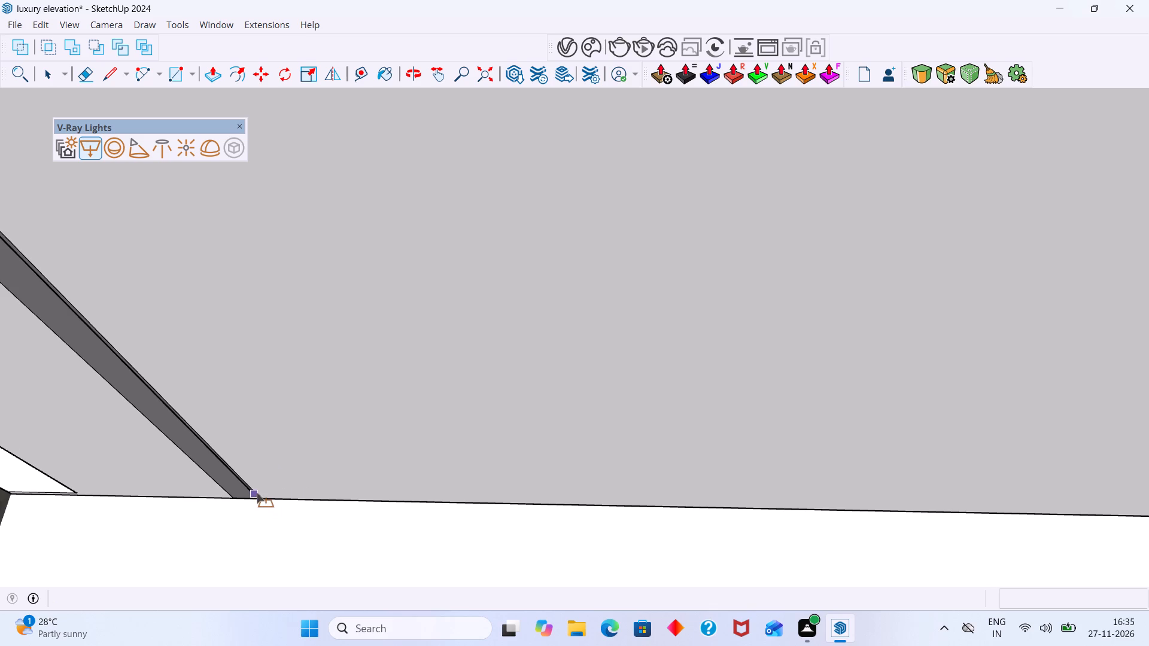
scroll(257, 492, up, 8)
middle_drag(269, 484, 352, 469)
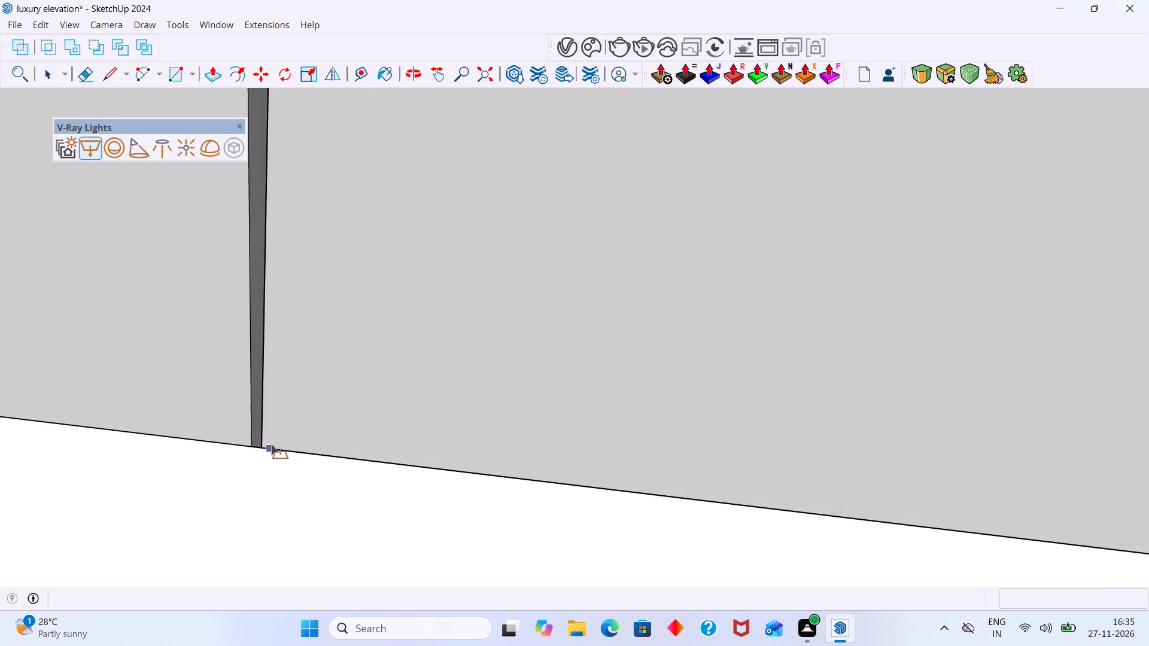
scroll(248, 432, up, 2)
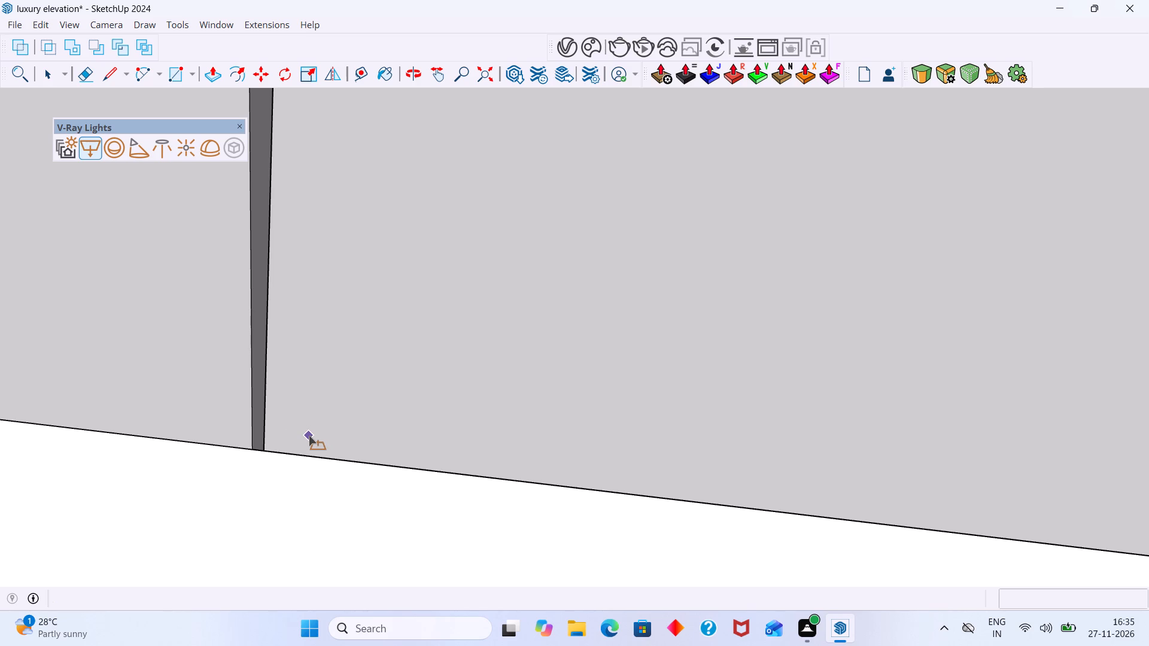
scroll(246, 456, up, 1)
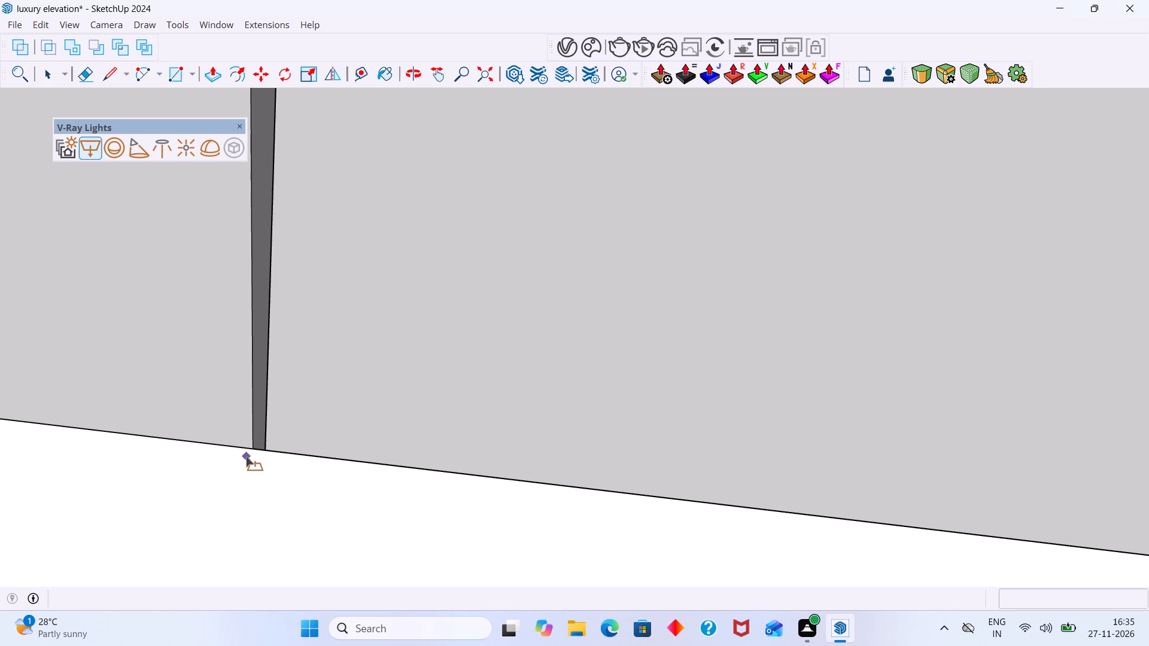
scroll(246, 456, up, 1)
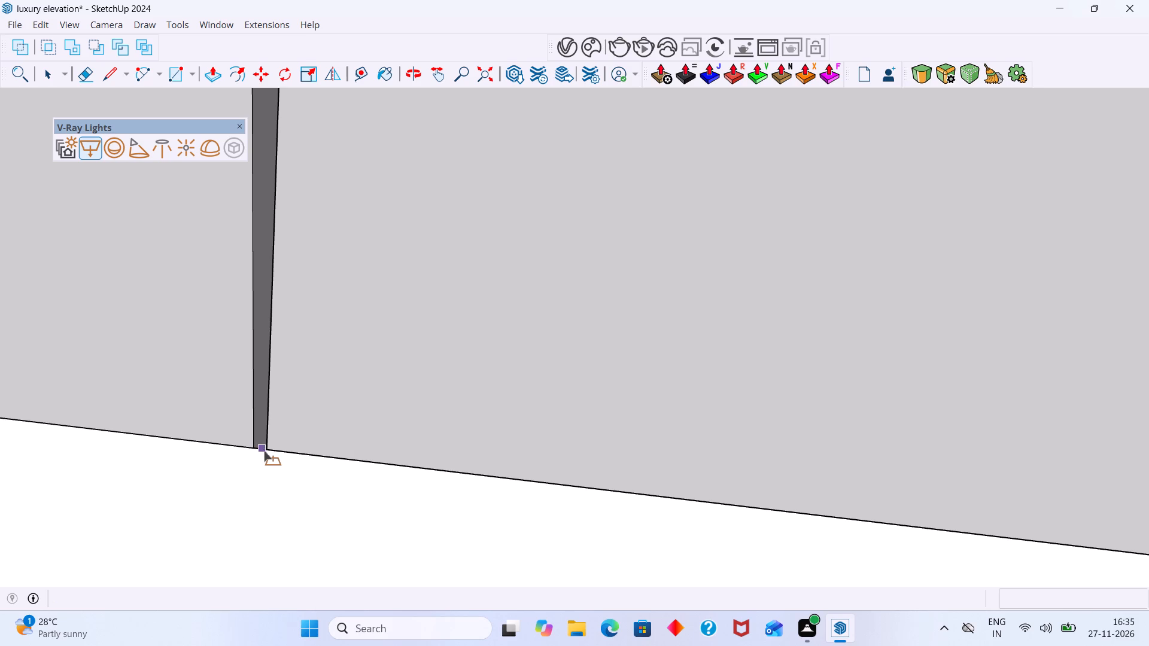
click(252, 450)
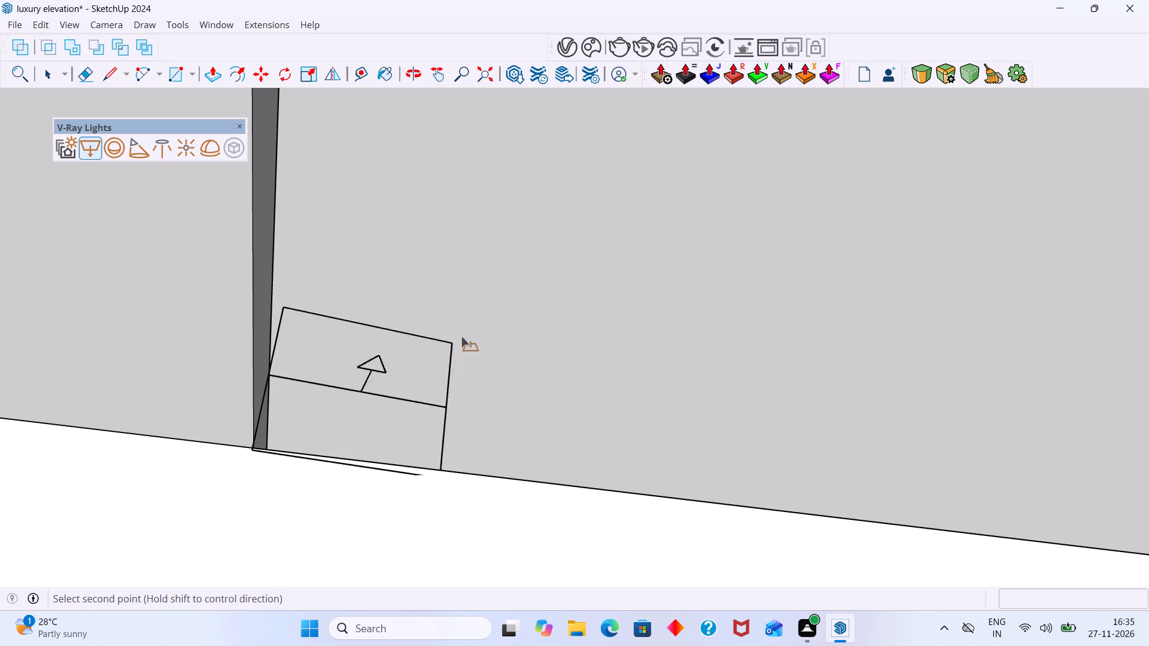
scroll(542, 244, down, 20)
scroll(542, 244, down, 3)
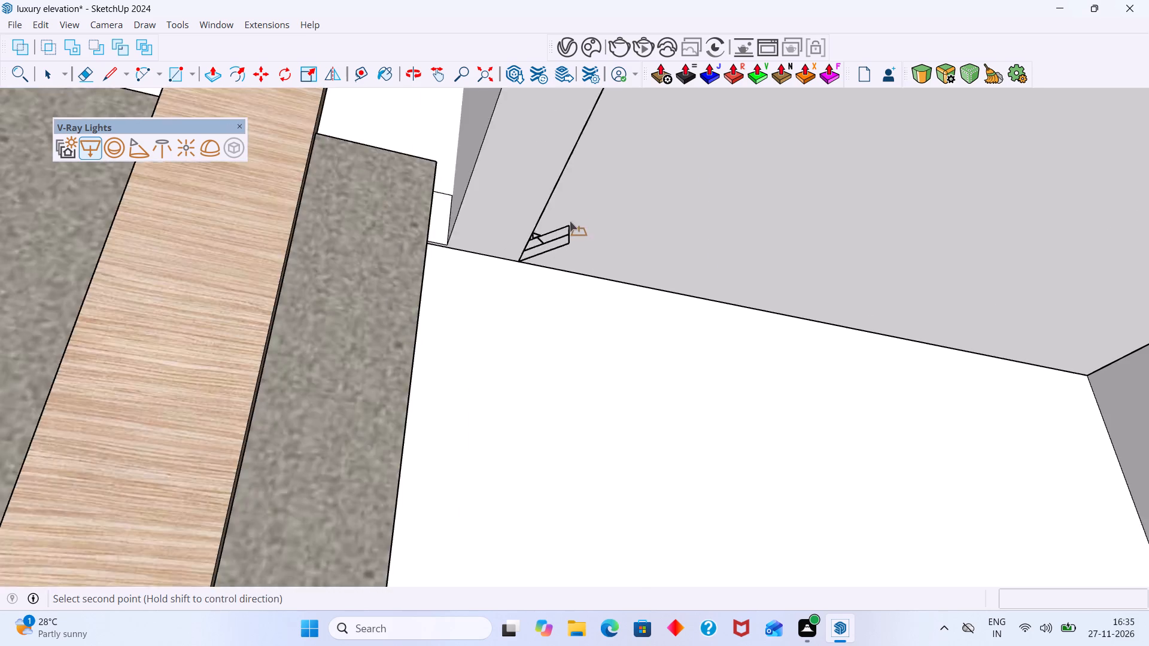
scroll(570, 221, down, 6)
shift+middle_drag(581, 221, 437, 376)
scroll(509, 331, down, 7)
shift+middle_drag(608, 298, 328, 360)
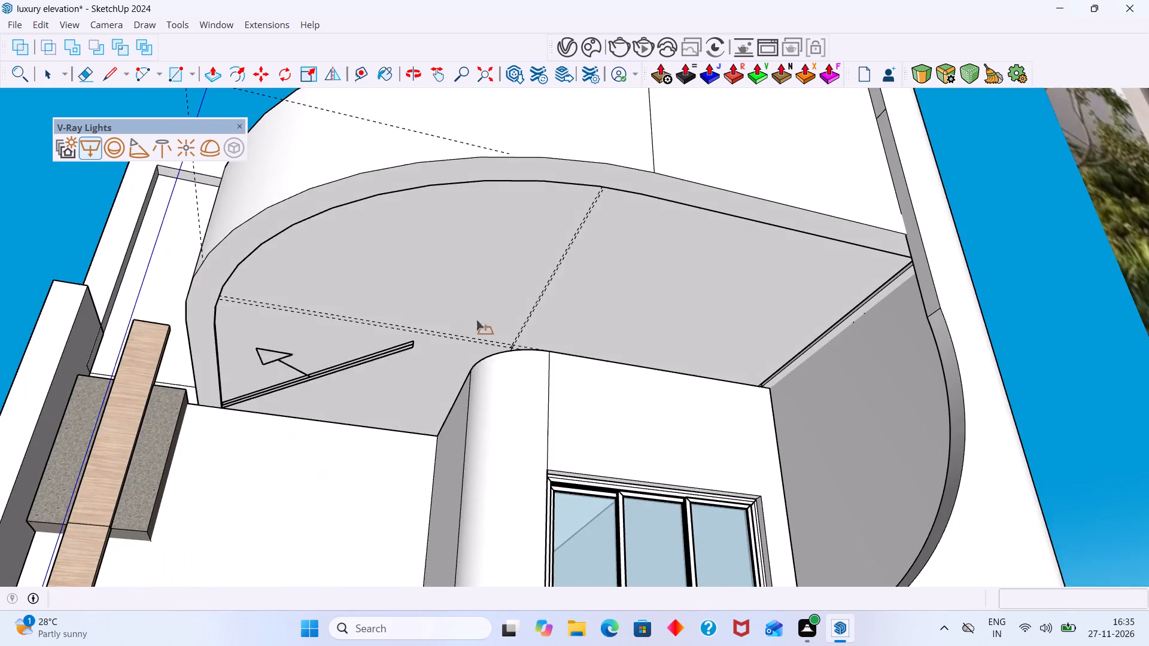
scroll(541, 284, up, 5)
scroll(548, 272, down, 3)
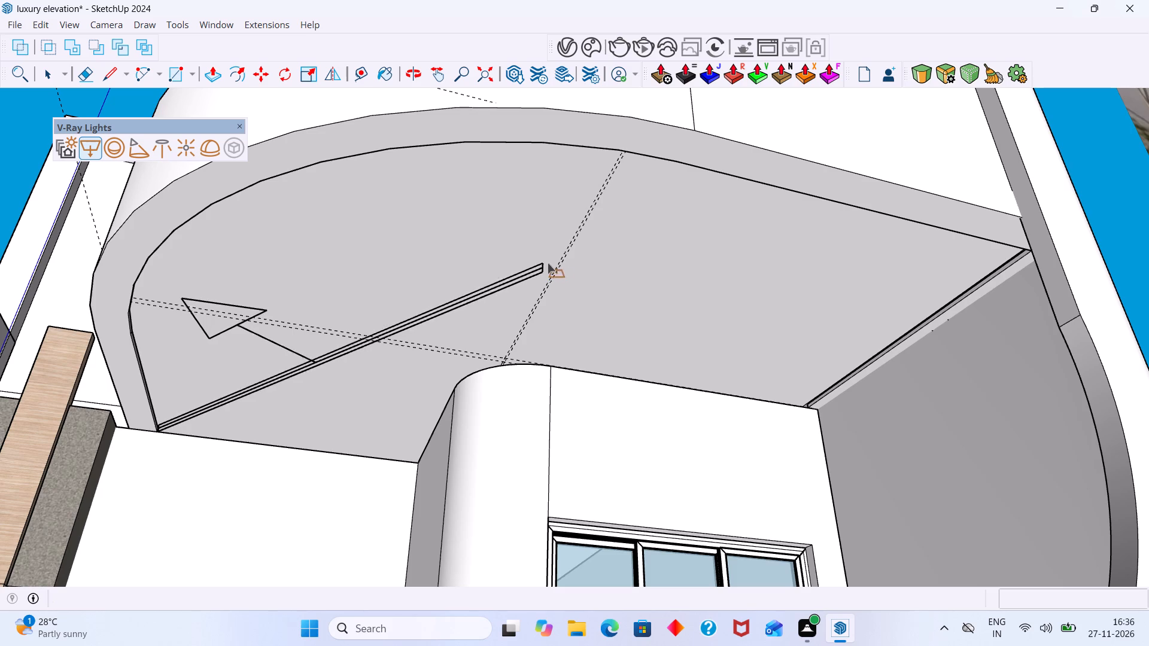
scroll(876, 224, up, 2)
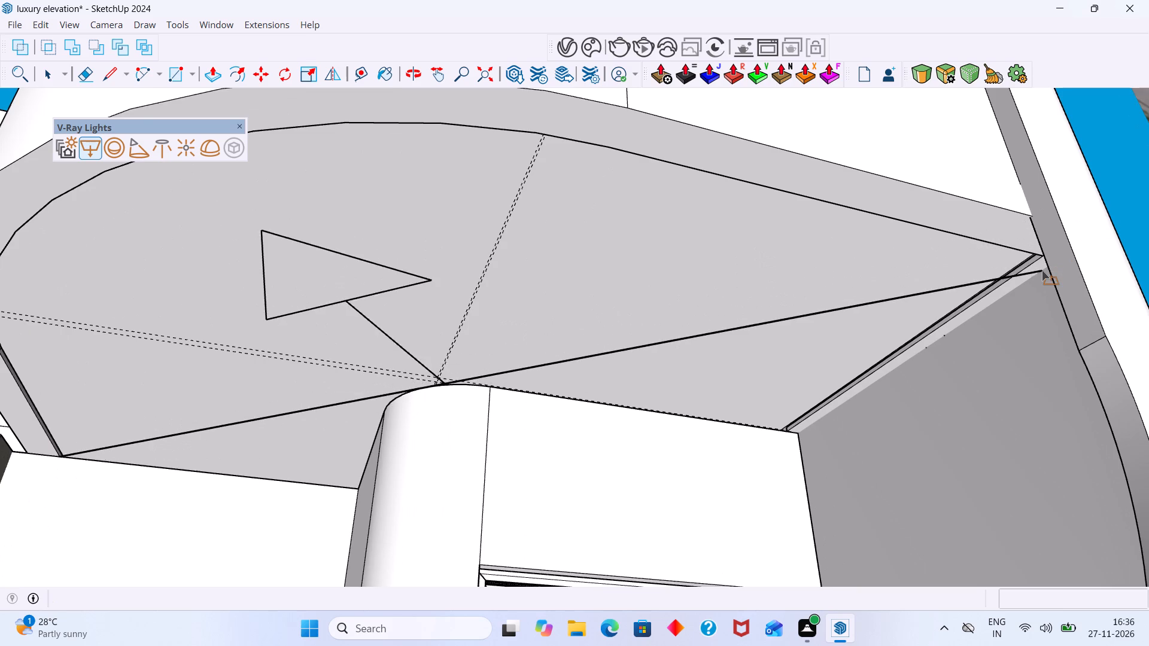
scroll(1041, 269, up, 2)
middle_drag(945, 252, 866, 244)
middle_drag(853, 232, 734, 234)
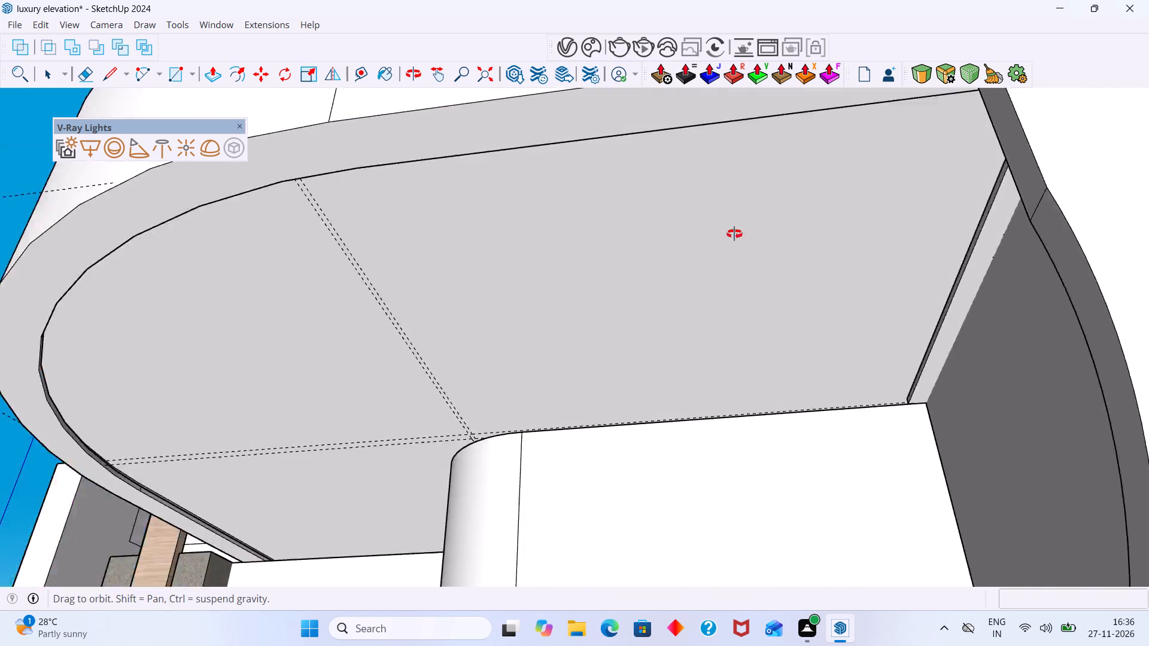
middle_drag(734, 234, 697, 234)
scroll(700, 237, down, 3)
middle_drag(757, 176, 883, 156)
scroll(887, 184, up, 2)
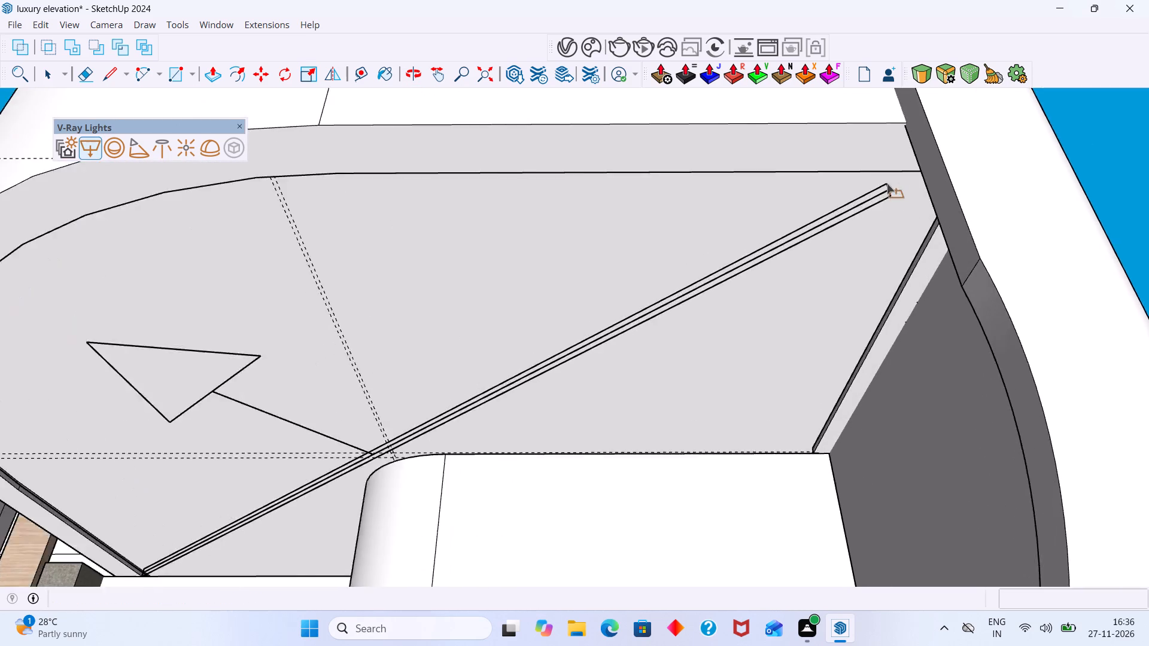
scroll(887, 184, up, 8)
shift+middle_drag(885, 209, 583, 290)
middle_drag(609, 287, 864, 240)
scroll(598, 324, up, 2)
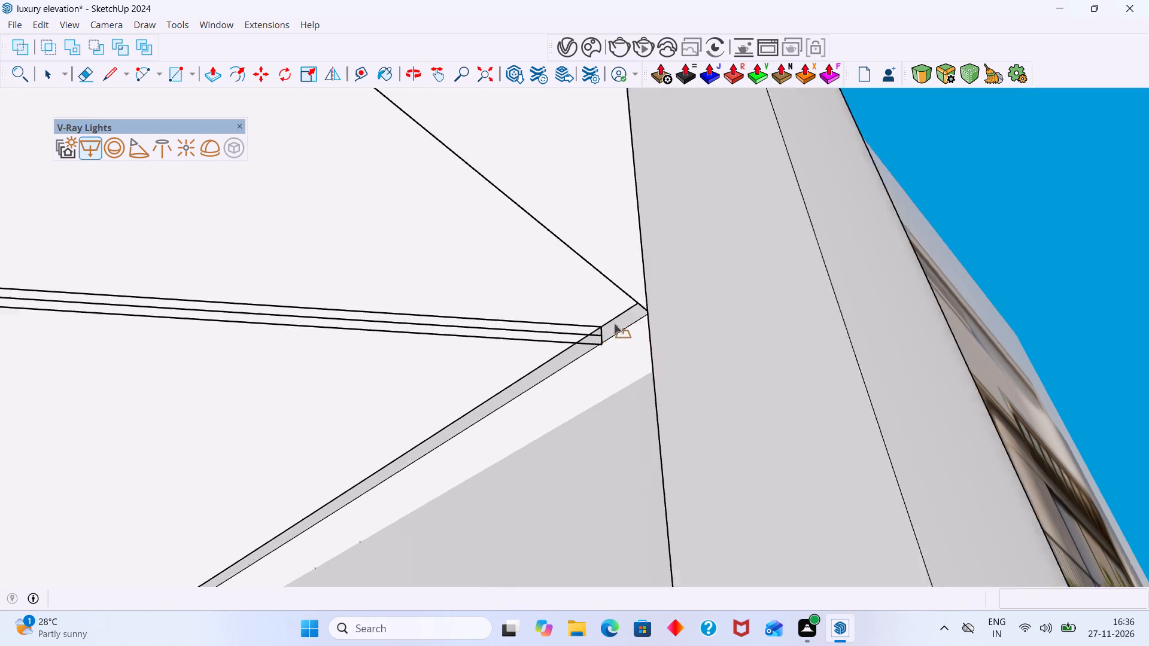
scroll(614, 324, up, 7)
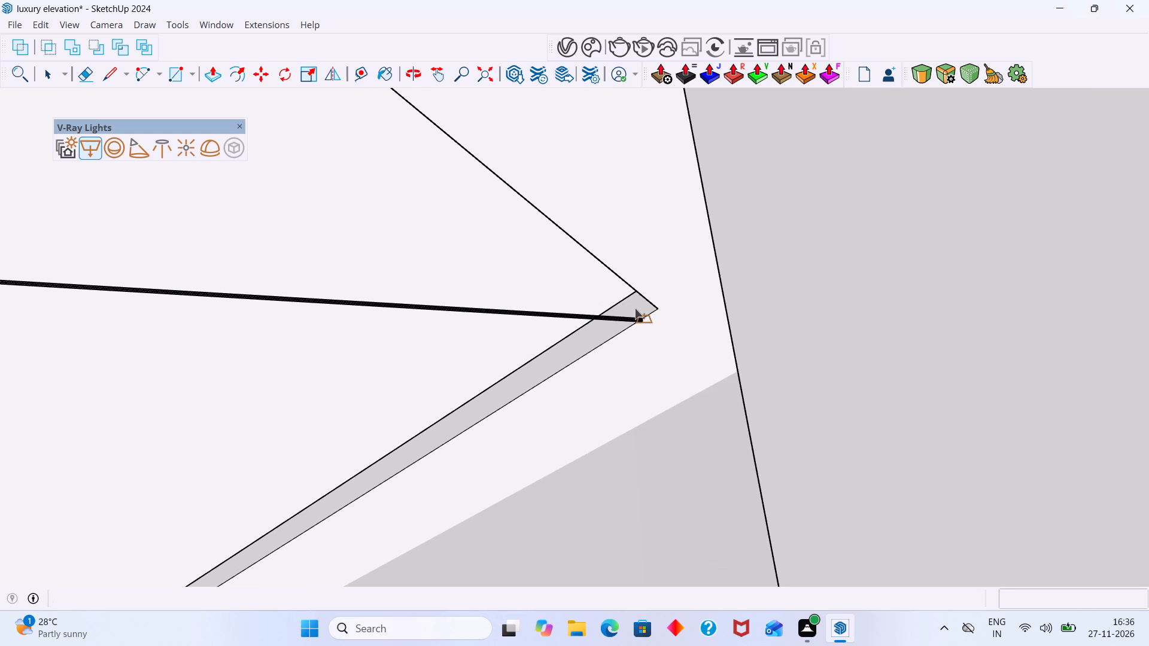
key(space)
Place a V-Ray rectangle light beneath the curved upper canopy, spanning its recessed underside from the wall-side corner to the opposite front corner.
scroll(580, 345, down, 20)
scroll(580, 345, down, 14)
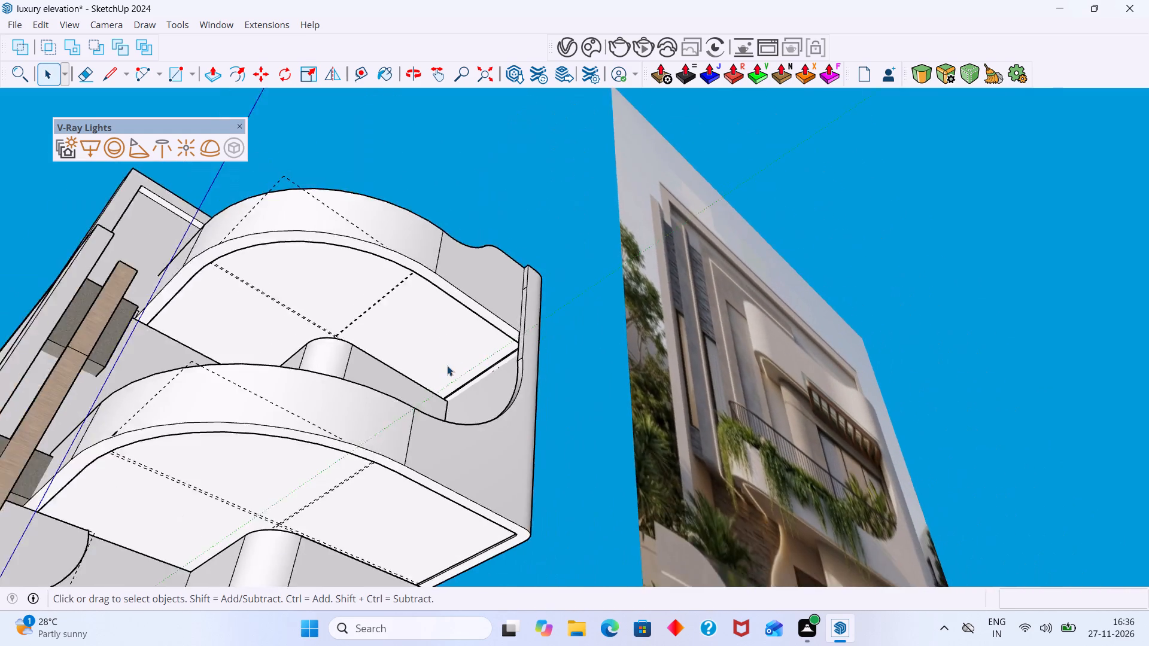
scroll(447, 365, down, 4)
middle_drag(374, 386, 358, 419)
scroll(392, 307, up, 7)
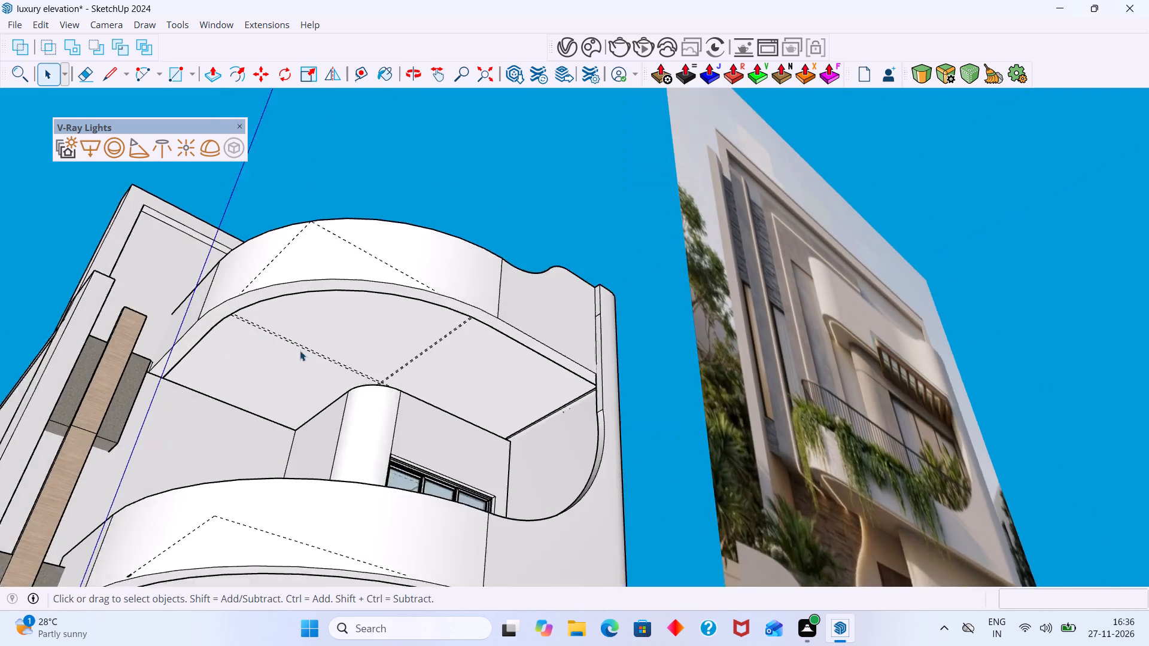
scroll(300, 351, up, 7)
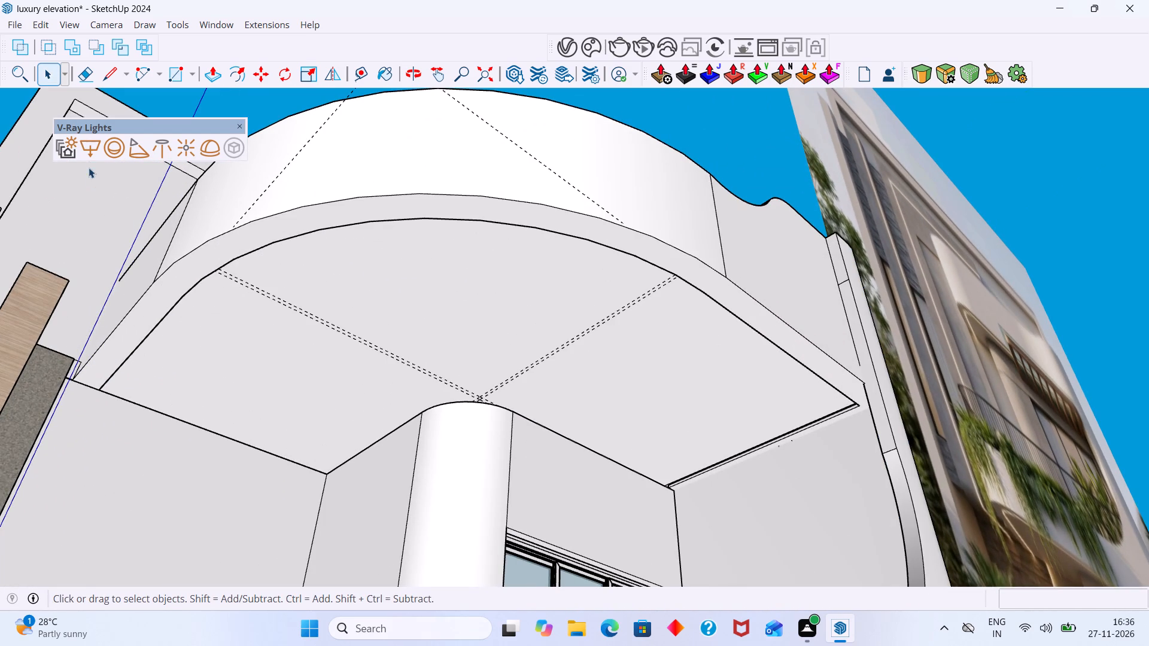
click(93, 154)
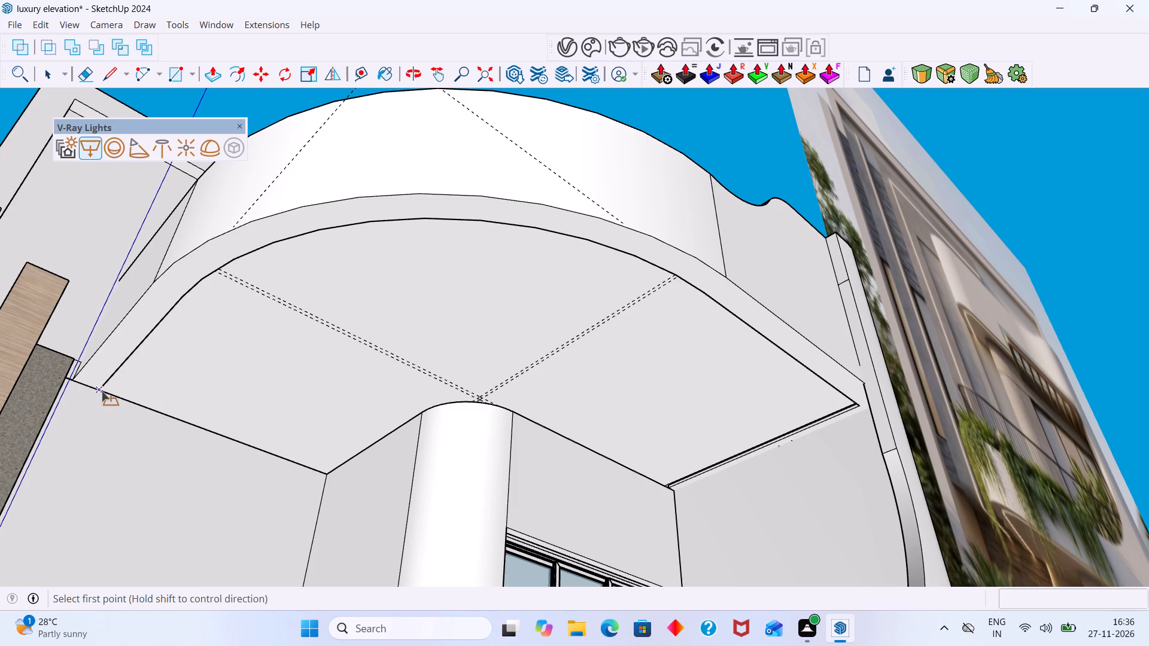
click(102, 391)
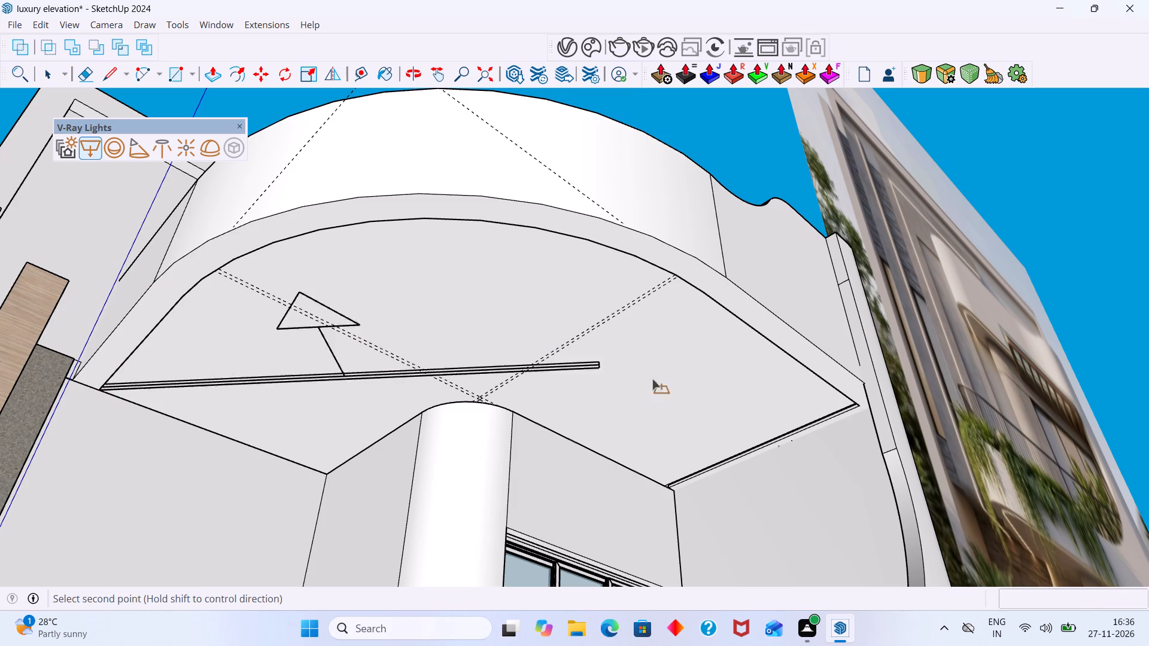
double_click(858, 404)
scroll(572, 423, down, 5)
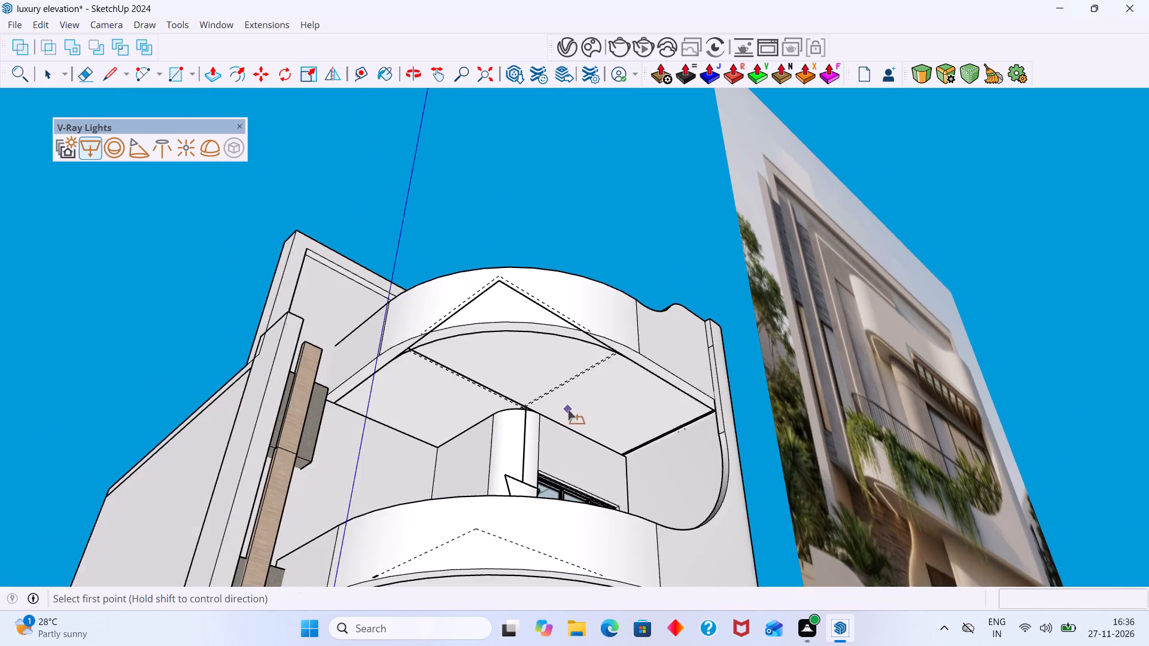
scroll(568, 410, down, 6)
middle_drag(577, 411, 573, 629)
middle_drag(460, 423, 482, 532)
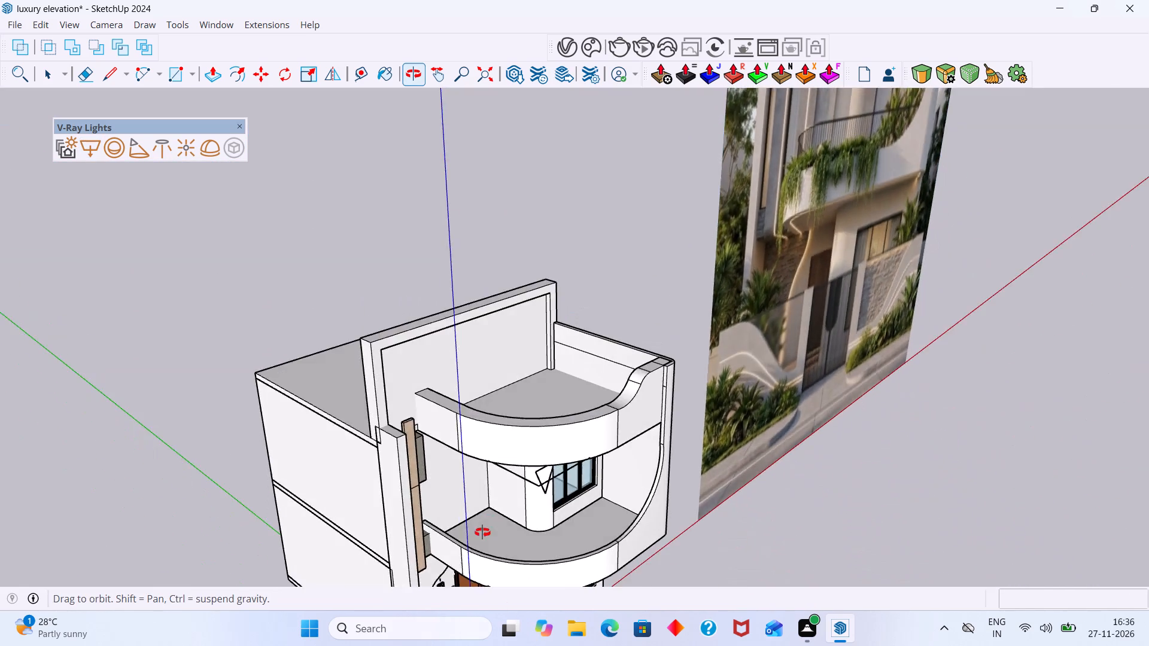
middle_drag(482, 532, 304, 297)
scroll(415, 374, down, 5)
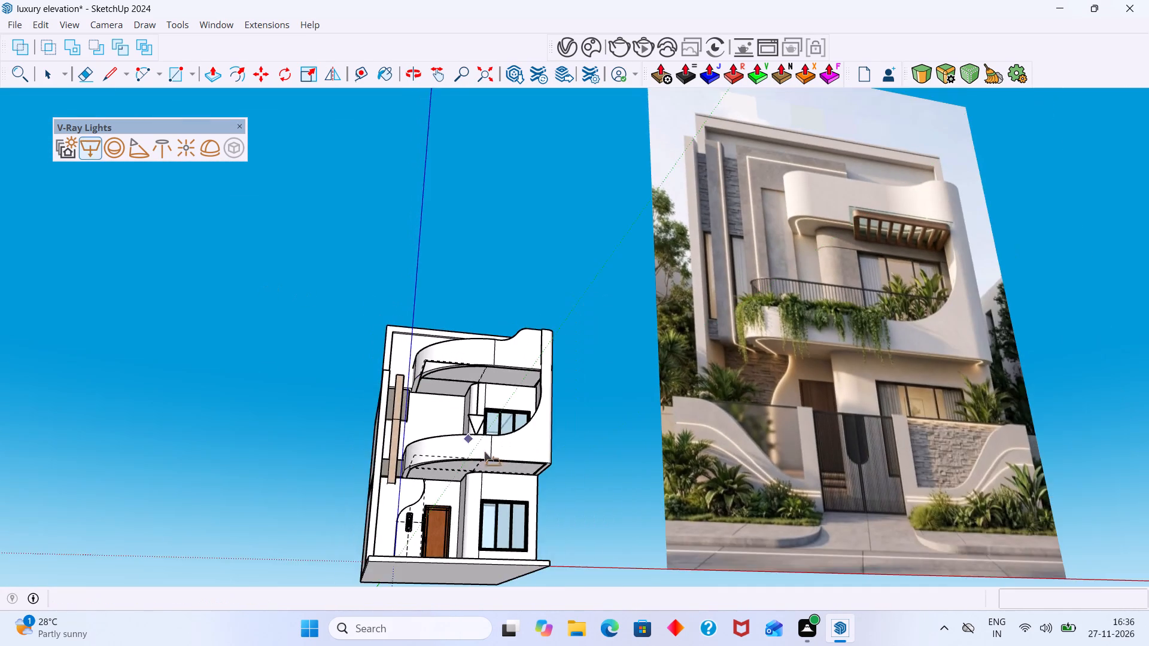
middle_drag(476, 498, 491, 548)
key(space)
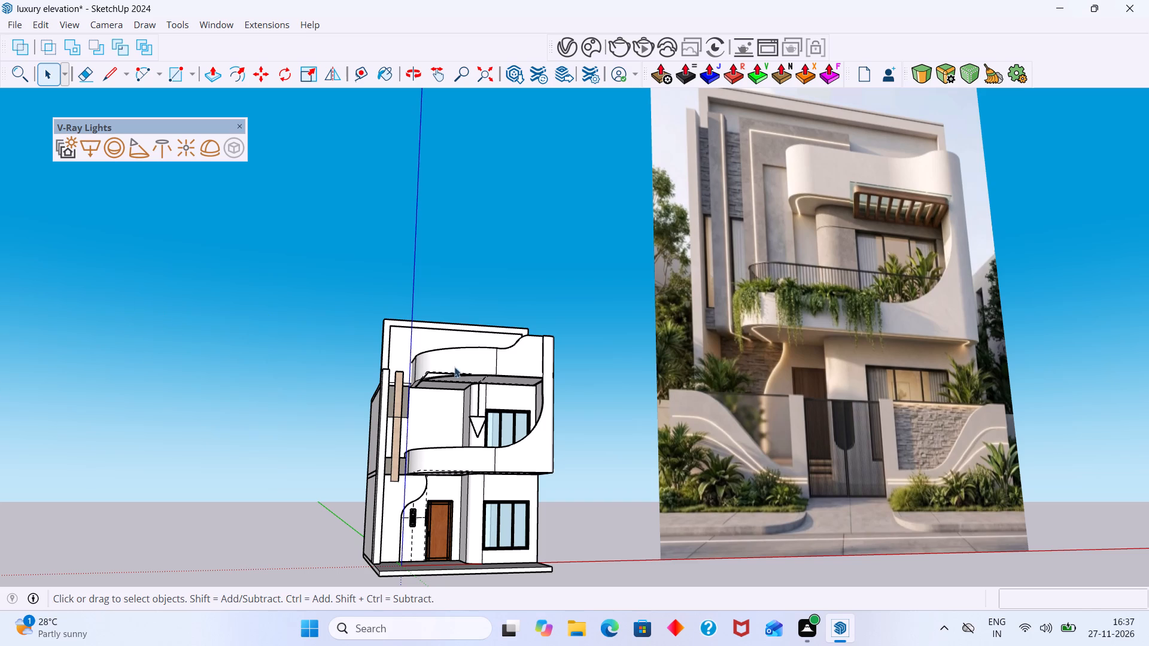
Scale the canopy's rectangle light down along the blue axis to about two-thirds of its height, then deselect it.
scroll(506, 400, up, 10)
middle_drag(523, 359, 515, 410)
scroll(379, 453, up, 2)
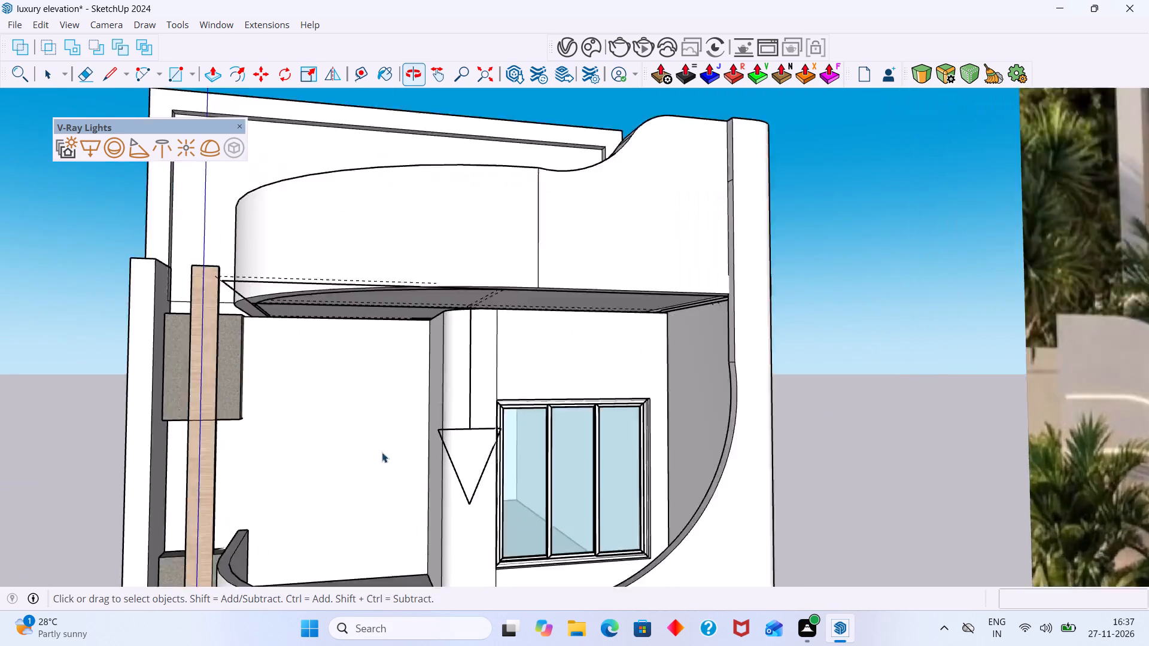
scroll(382, 452, up, 11)
click(481, 467)
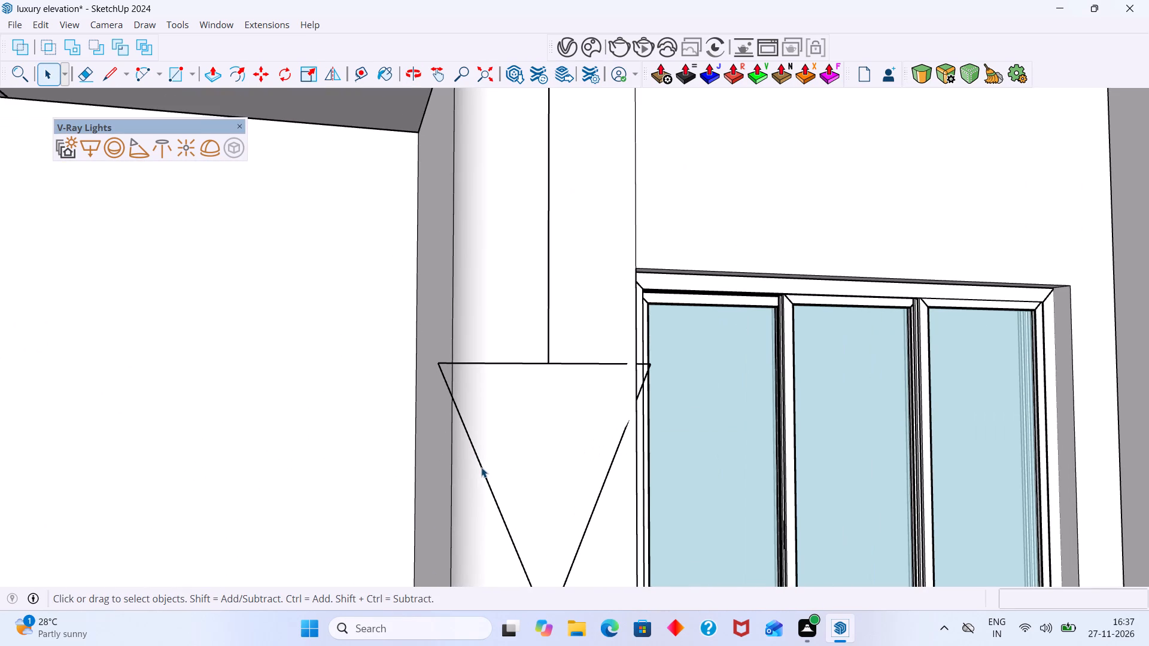
key(s)
scroll(501, 452, down, 7)
scroll(516, 563, up, 3)
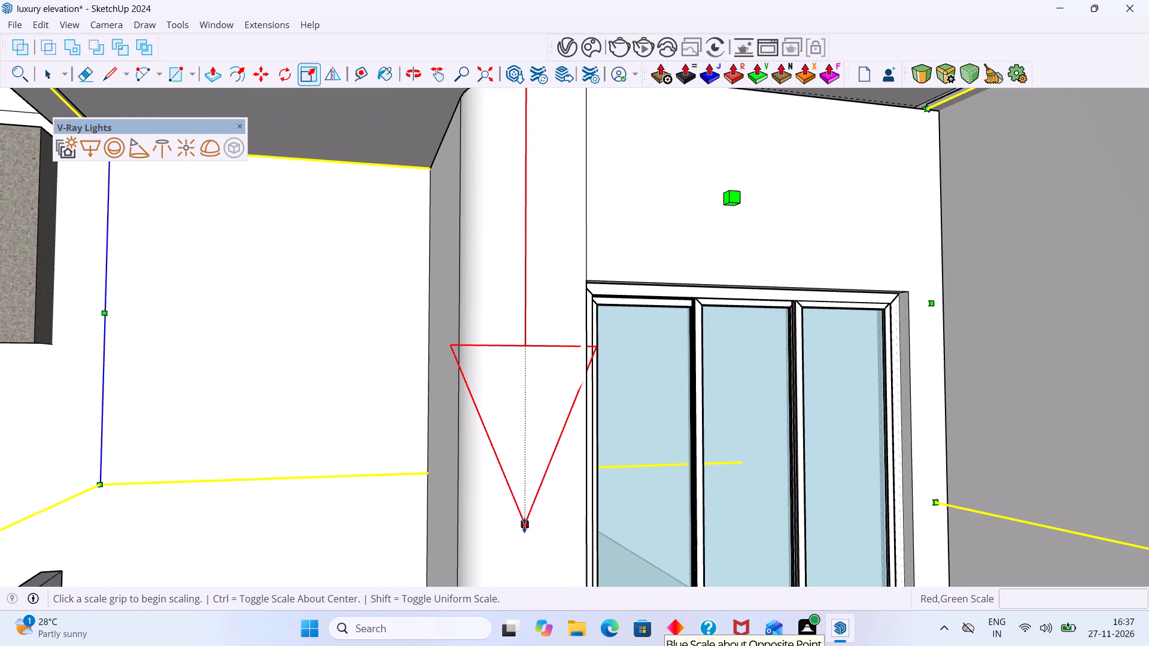
click(524, 525)
scroll(514, 303, down, 6)
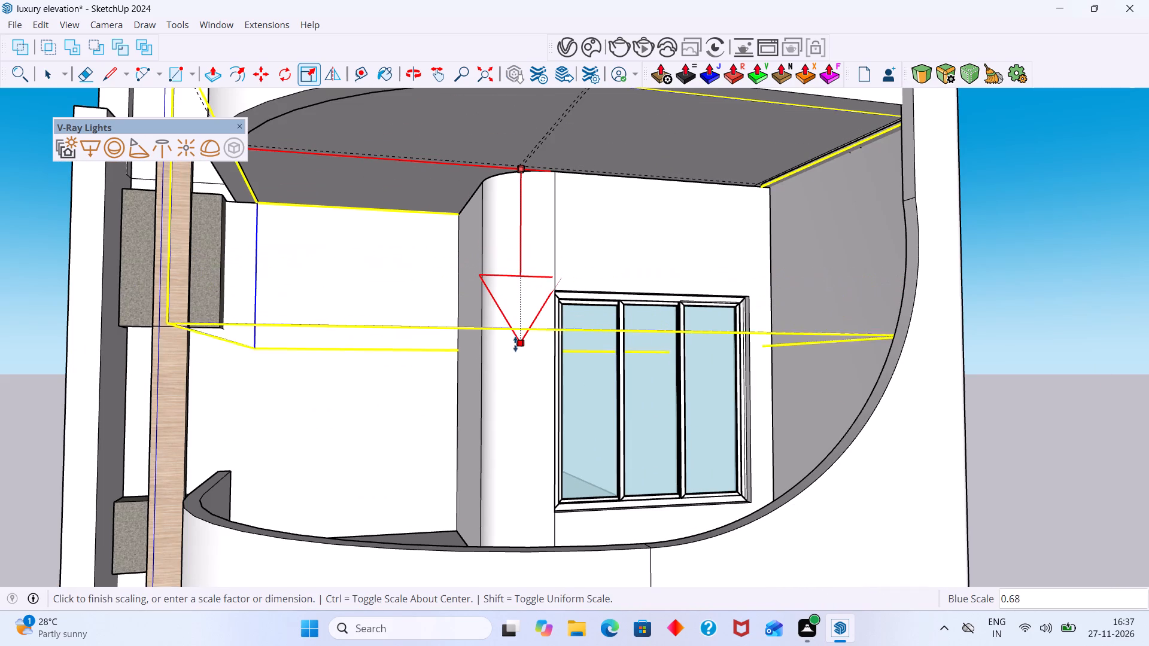
click(516, 333)
key(space)
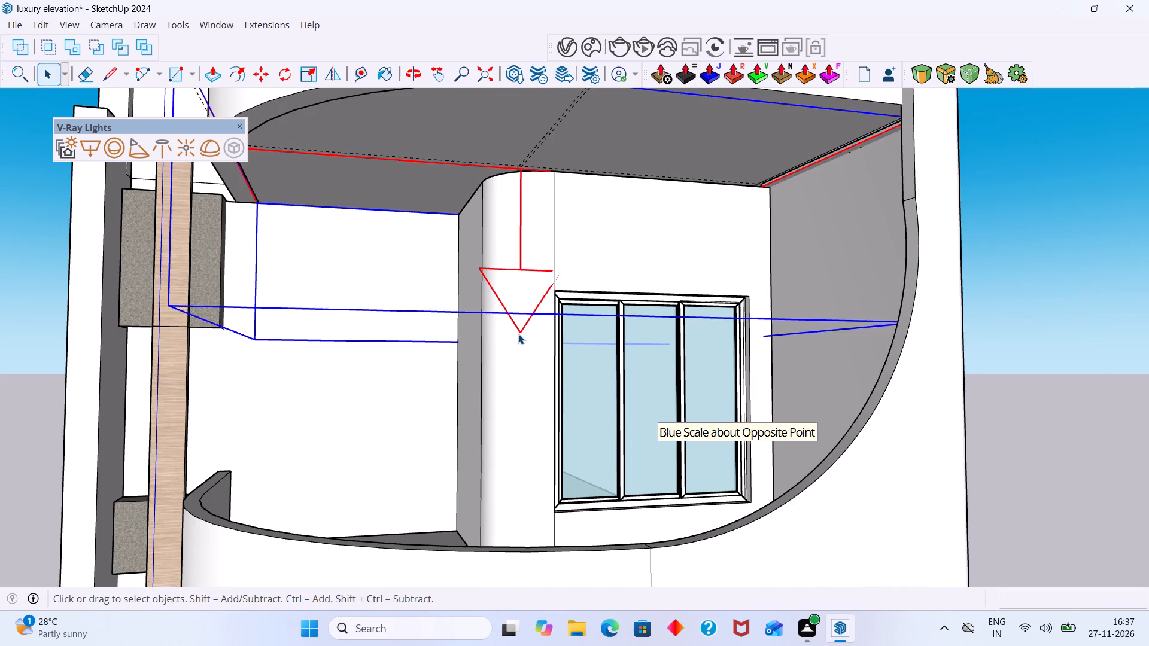
scroll(481, 334, down, 9)
click(129, 371)
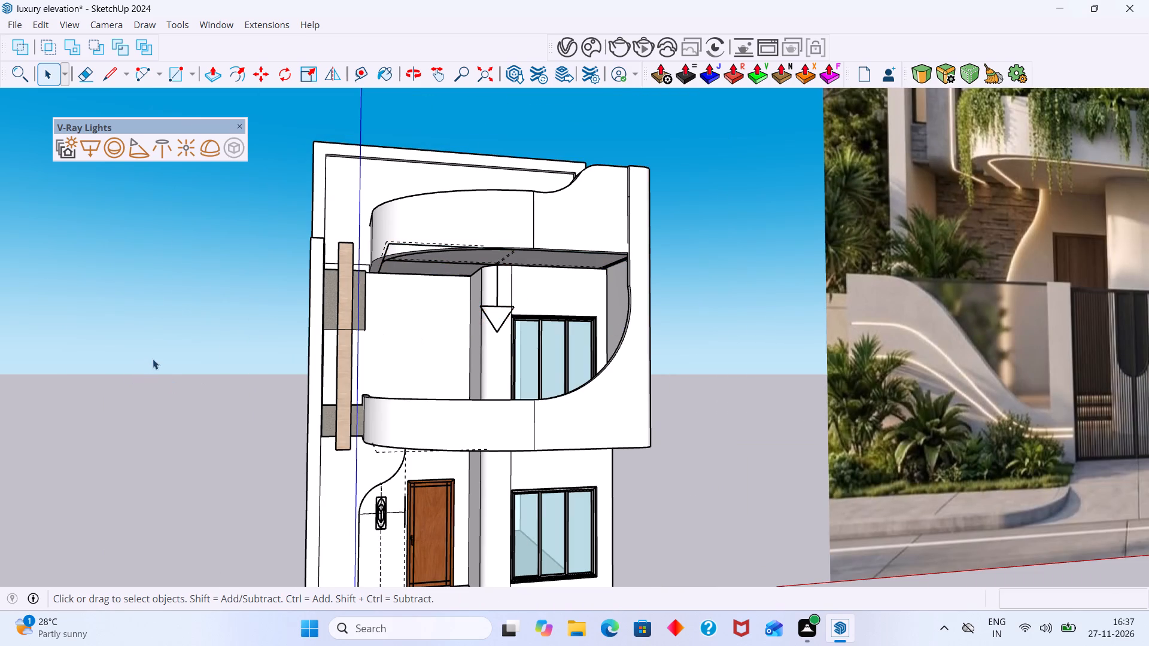
Examine the canopy light and the undersides of both curved balcony bands from the front and below against the reference image.
scroll(539, 262, up, 2)
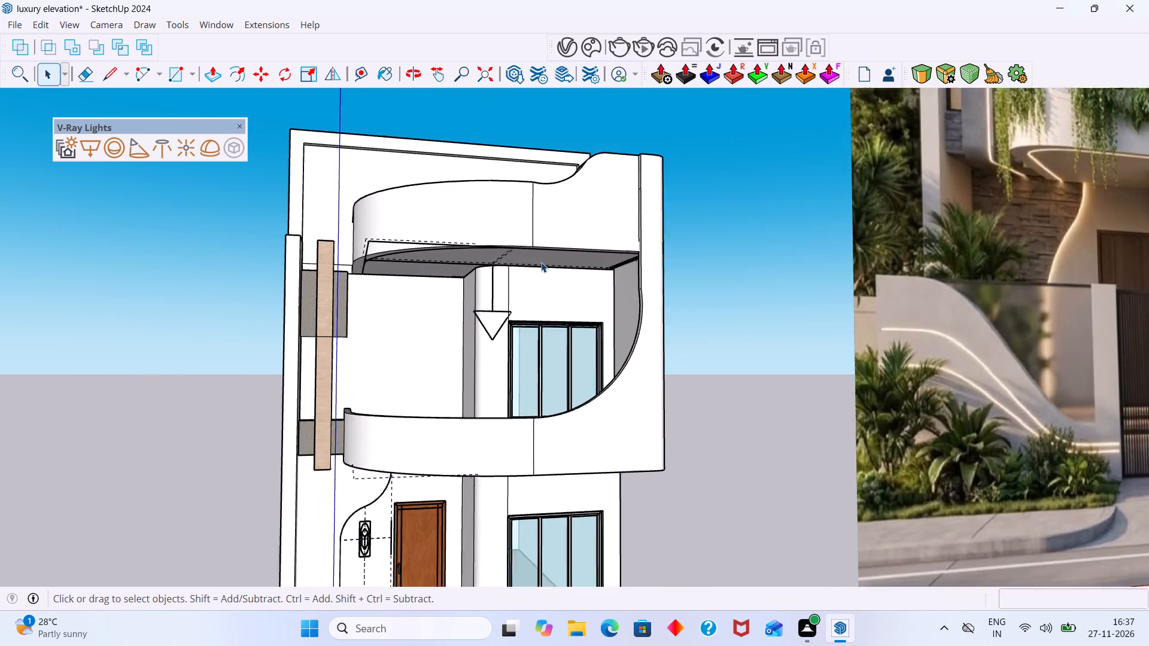
scroll(541, 262, up, 5)
middle_drag(484, 312, 417, 328)
scroll(420, 328, up, 1)
scroll(408, 327, down, 17)
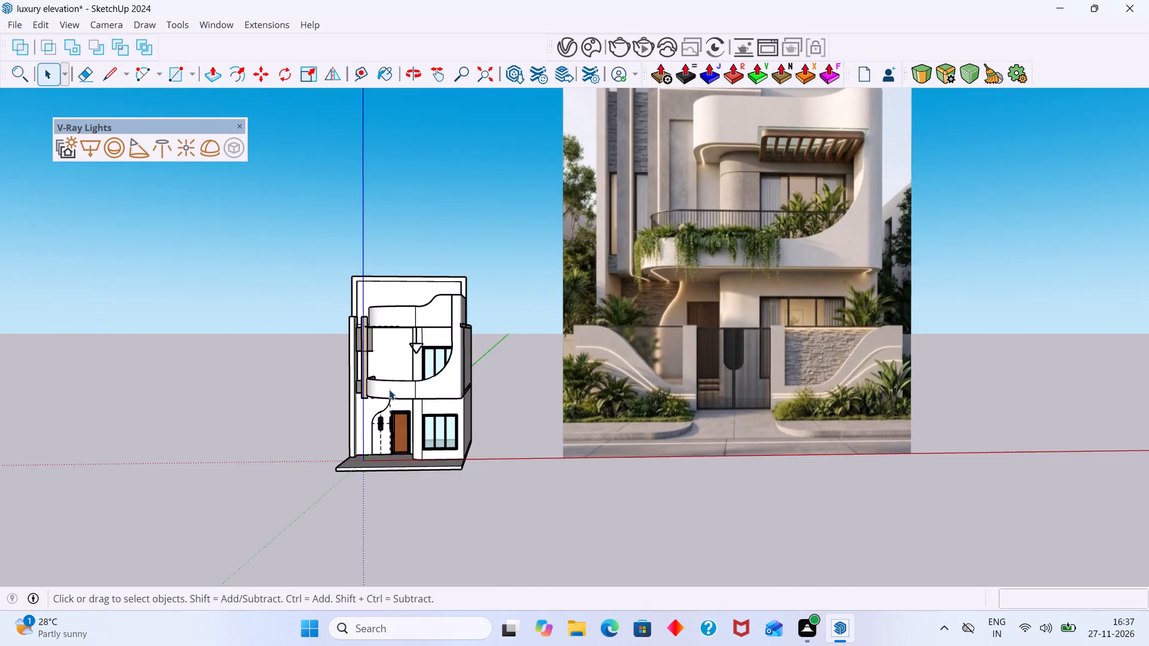
middle_drag(391, 393, 505, 426)
middle_drag(437, 423, 476, 256)
scroll(406, 317, up, 10)
scroll(371, 396, down, 2)
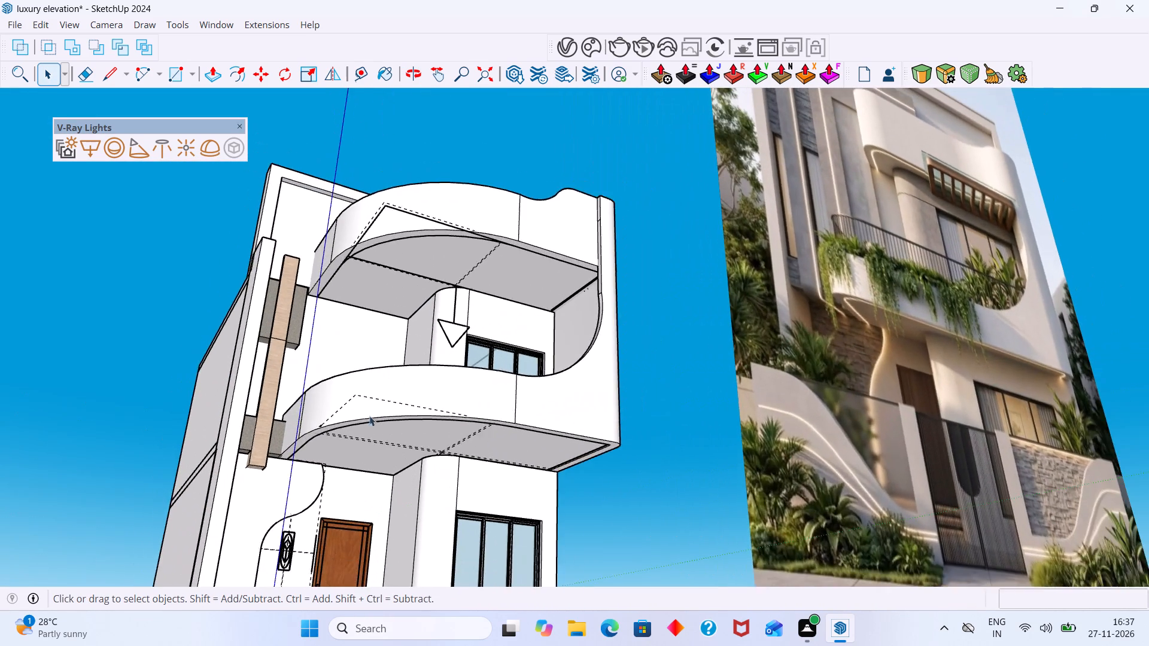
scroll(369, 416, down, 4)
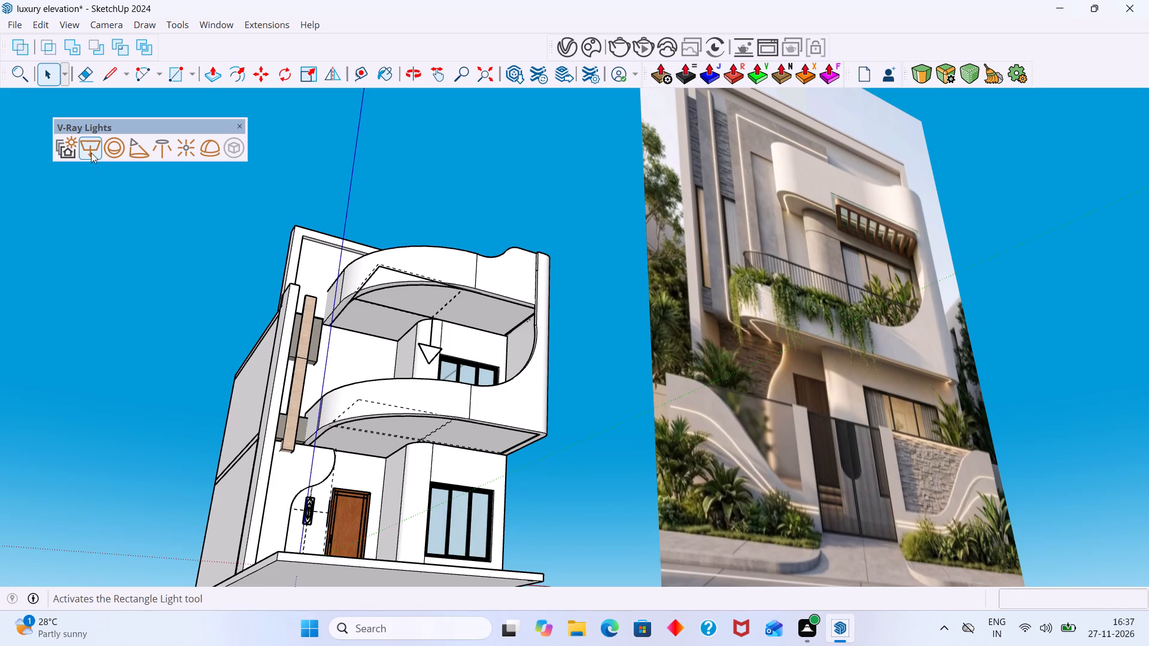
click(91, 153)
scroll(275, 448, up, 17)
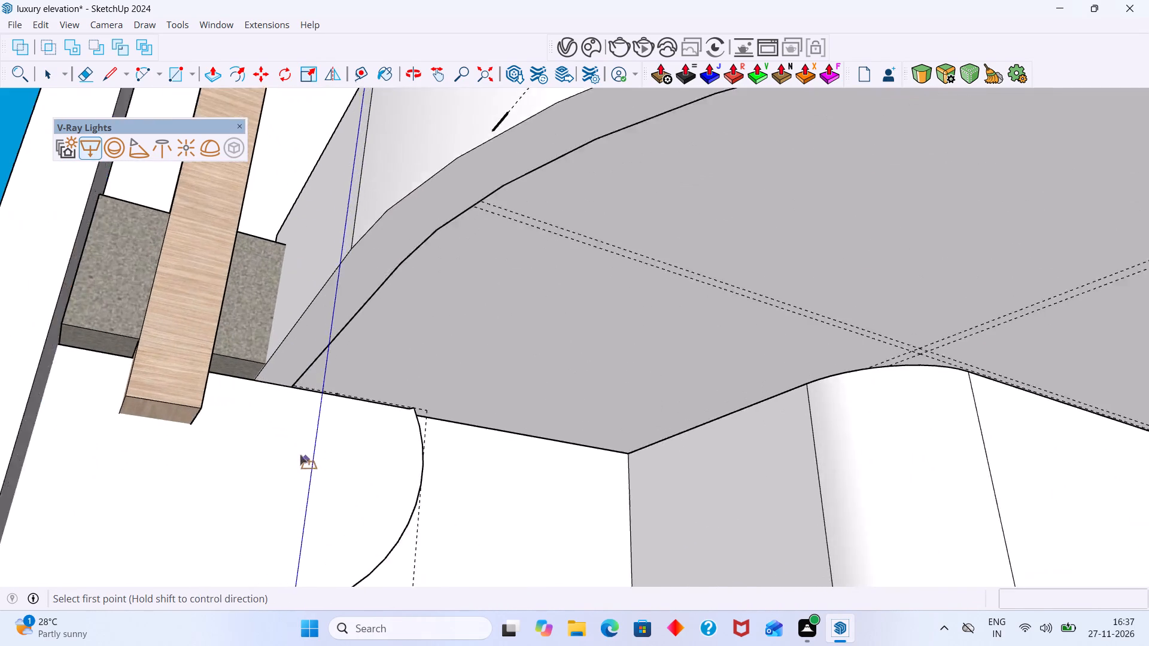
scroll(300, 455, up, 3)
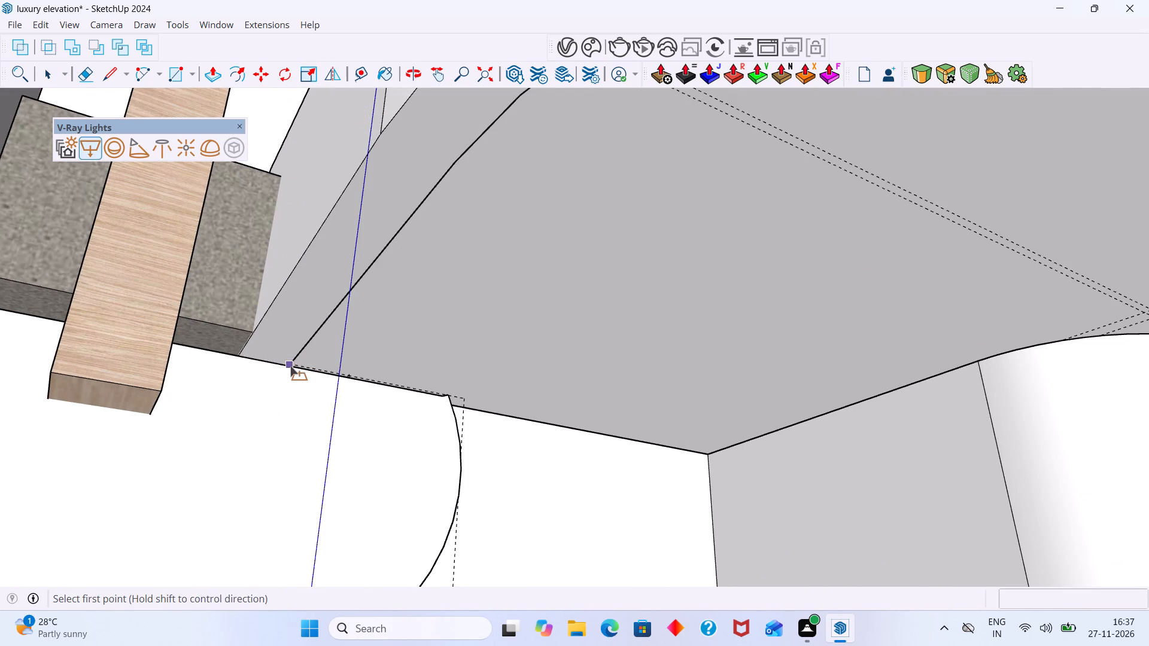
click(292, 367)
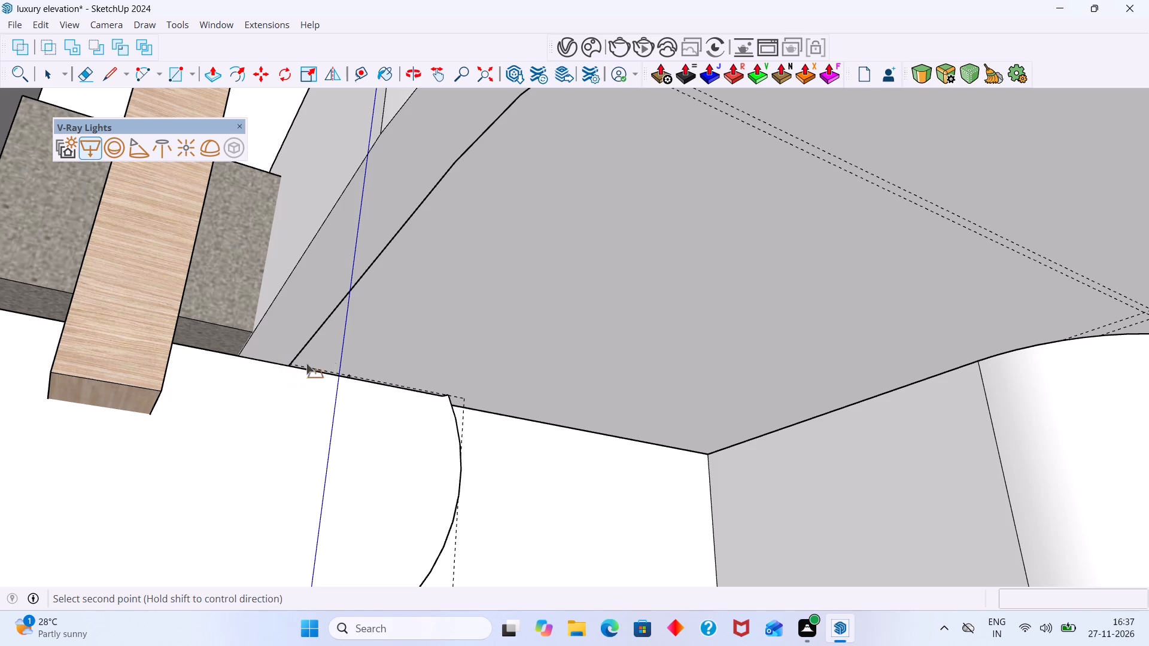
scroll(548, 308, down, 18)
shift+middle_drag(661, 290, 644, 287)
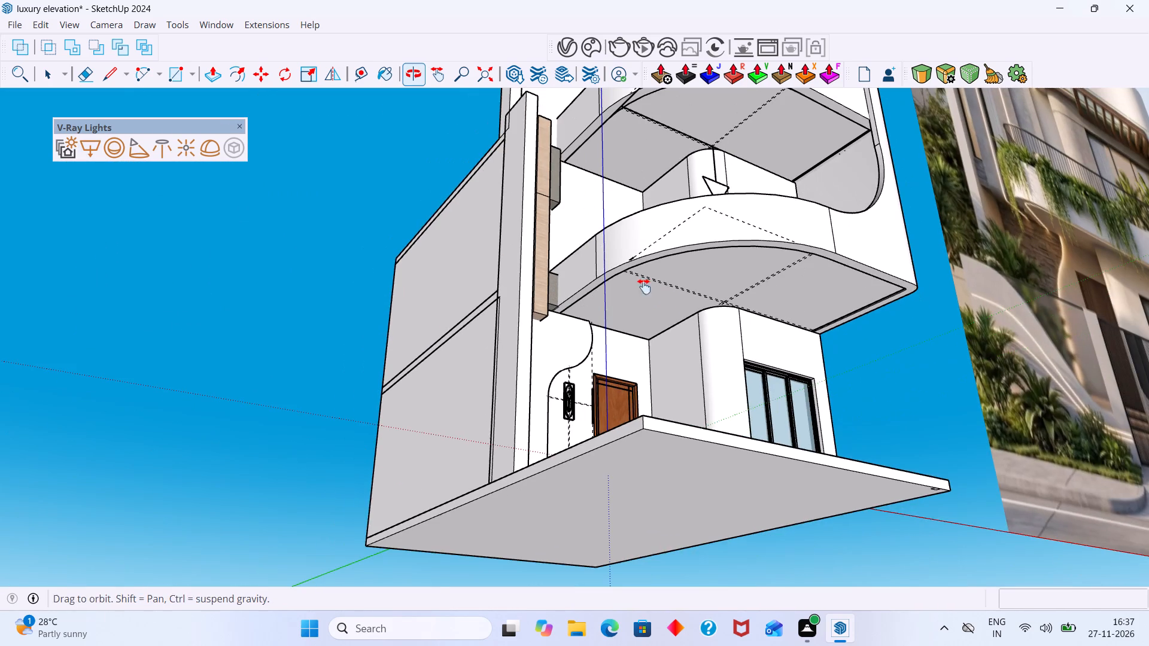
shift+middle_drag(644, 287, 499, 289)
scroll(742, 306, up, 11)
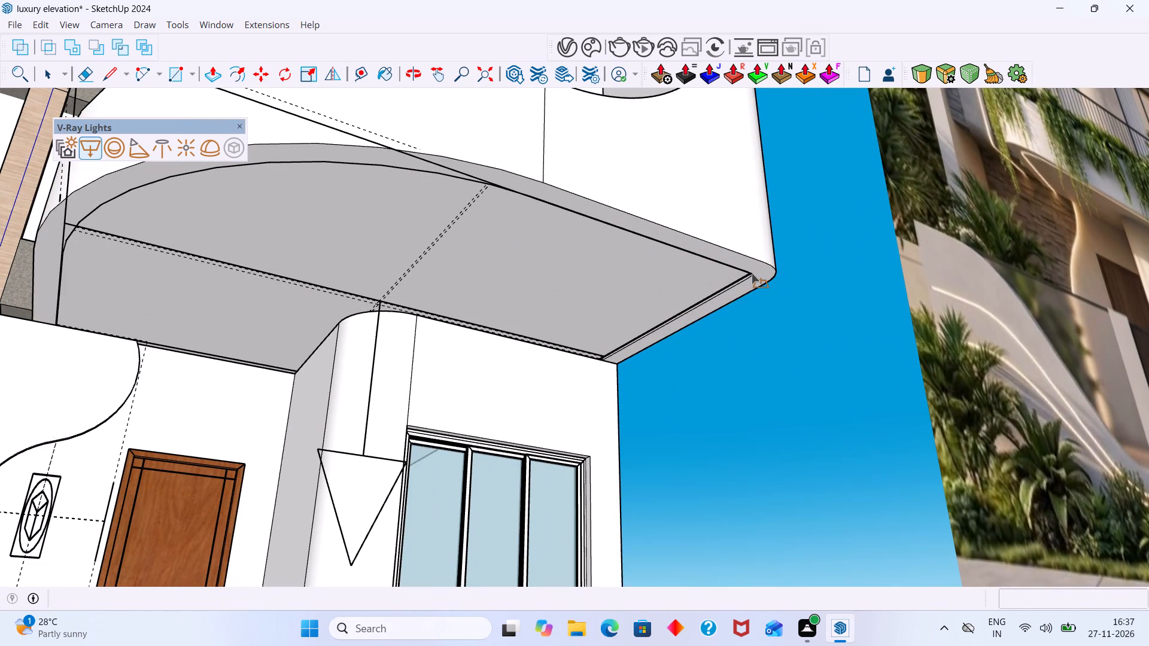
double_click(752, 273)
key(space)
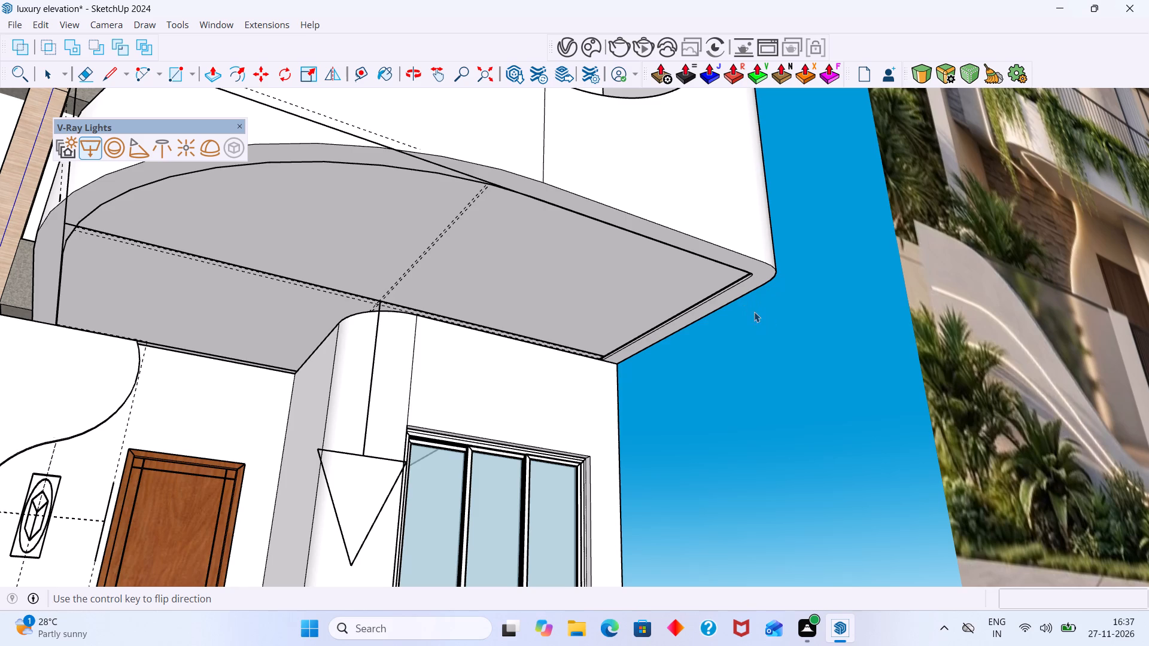
Place a V-Ray rectangle light beneath the lower curved balcony band, spanning its recessed underside from the wall-side corner to the opposite front corner.
scroll(709, 316, down, 15)
middle_drag(604, 328, 579, 333)
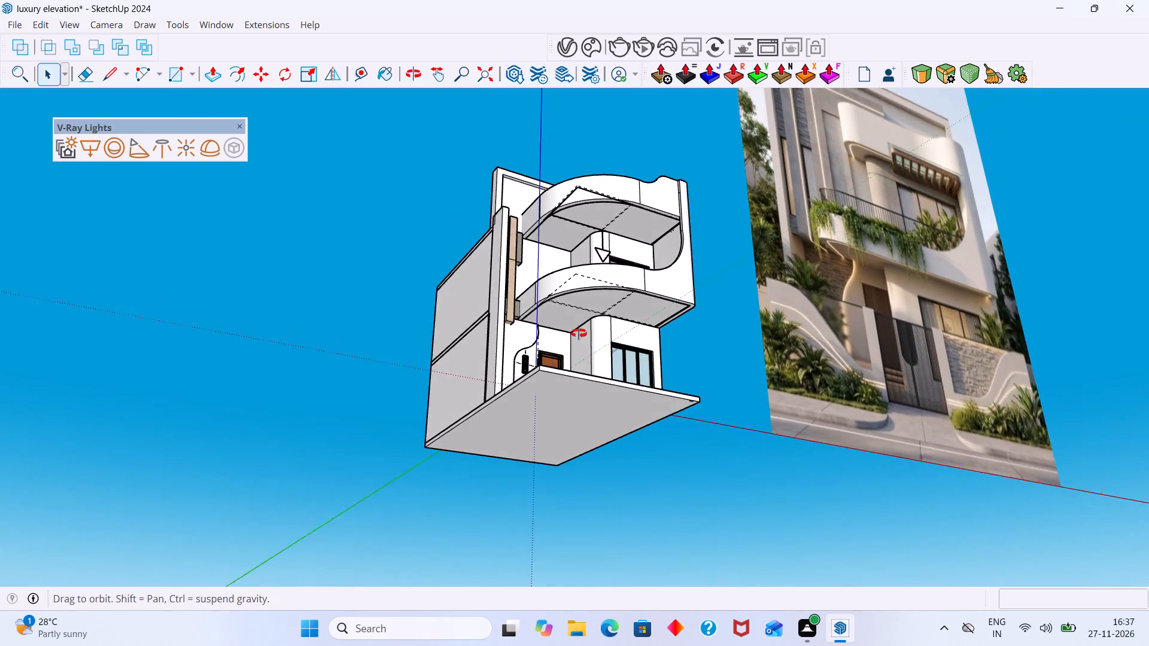
middle_drag(579, 333, 573, 334)
scroll(574, 318, up, 6)
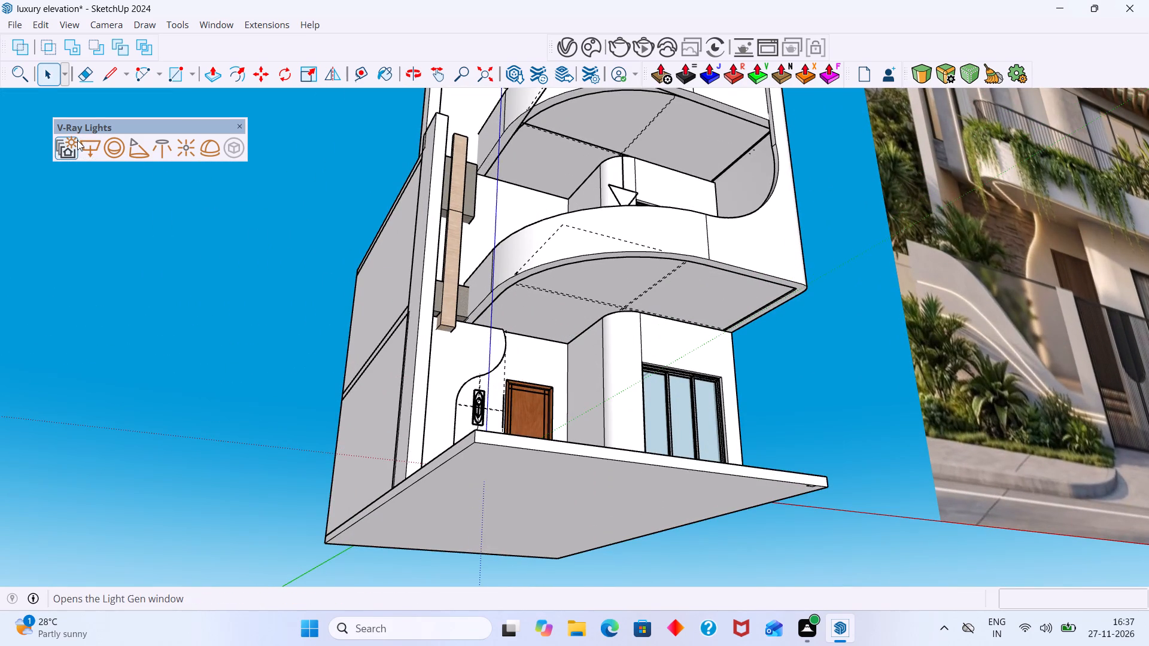
click(87, 145)
scroll(493, 332, up, 10)
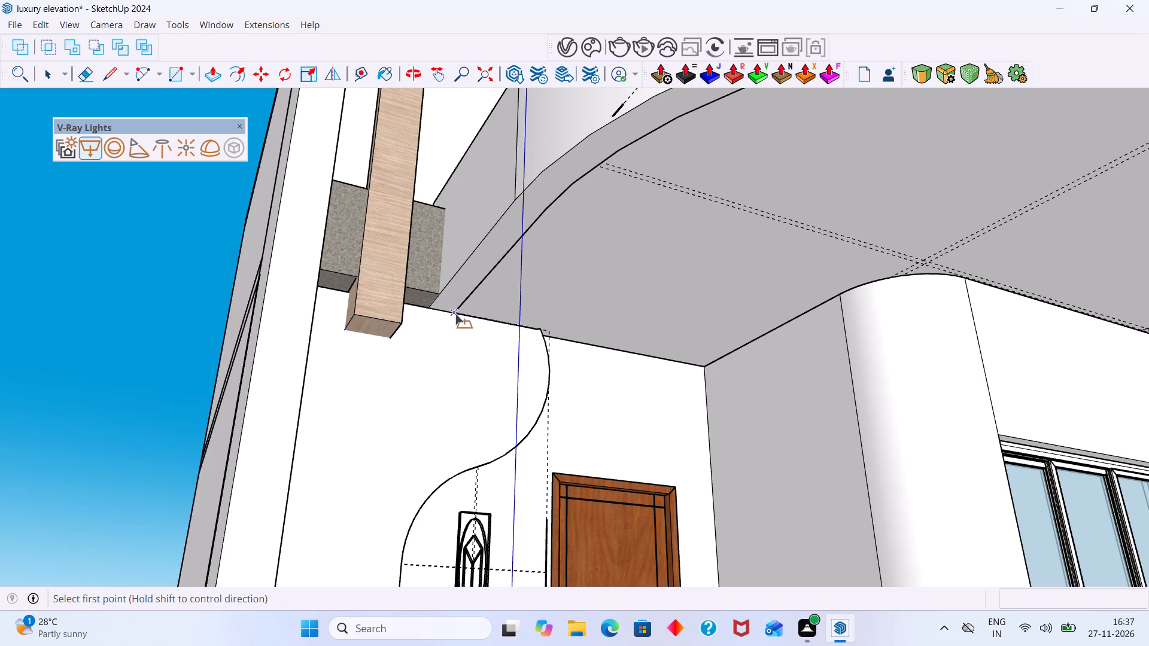
click(455, 314)
scroll(761, 250, down, 13)
shift+middle_drag(776, 247, 518, 285)
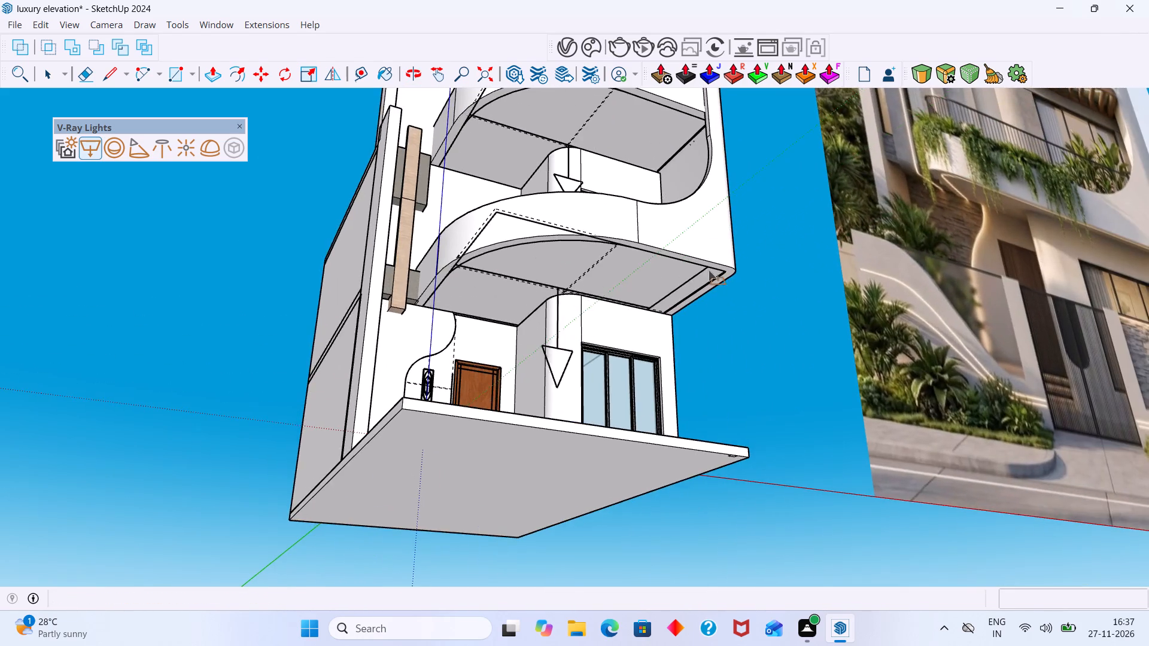
scroll(709, 270, up, 5)
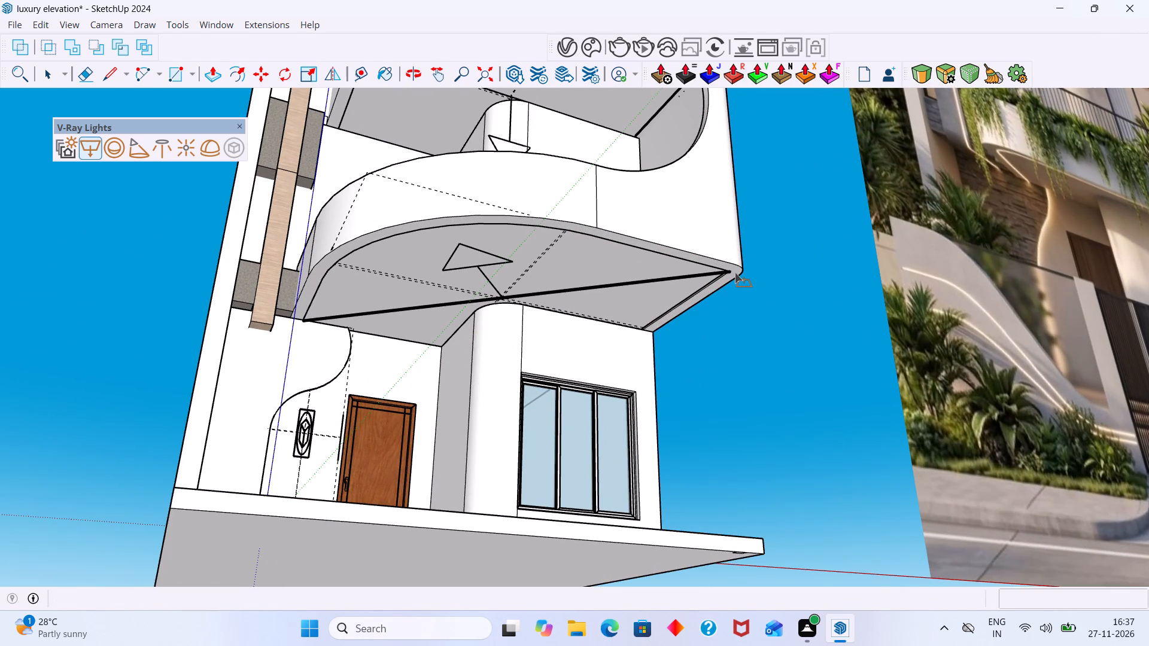
scroll(726, 278, up, 3)
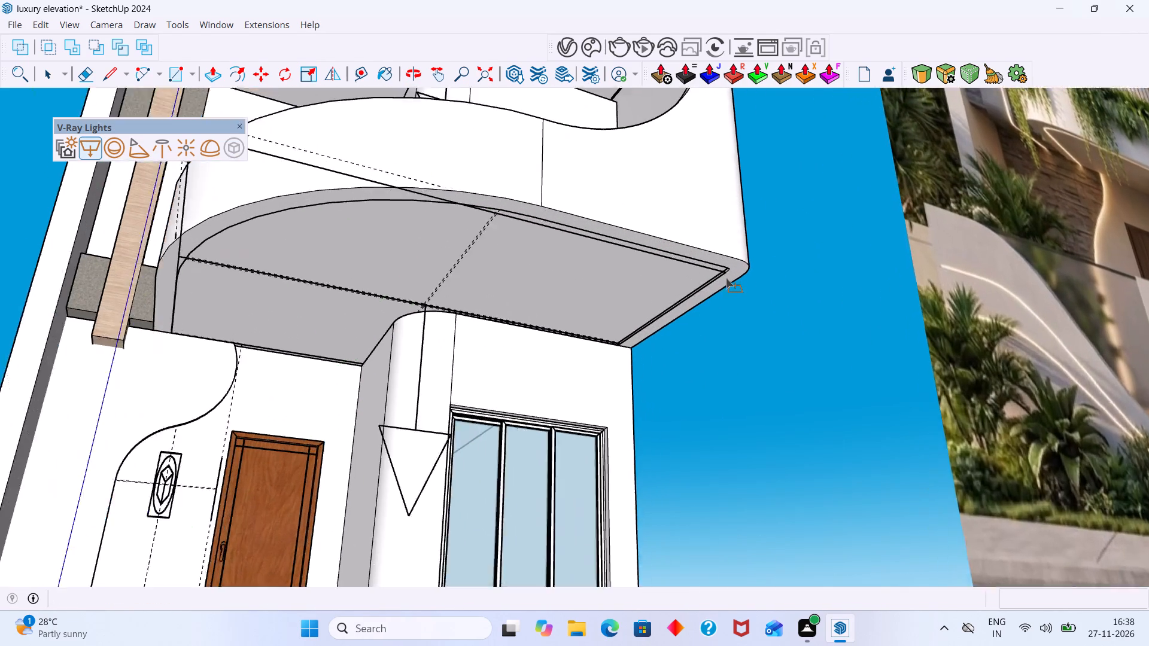
scroll(722, 267, up, 8)
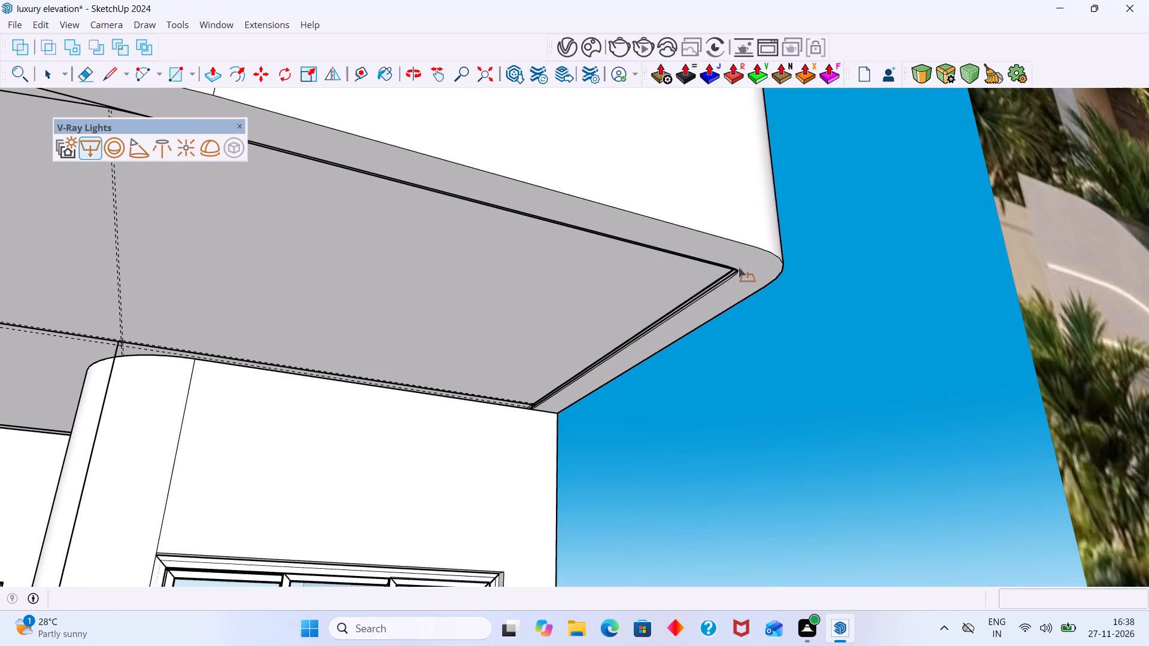
scroll(733, 275, up, 6)
middle_drag(731, 275, 820, 258)
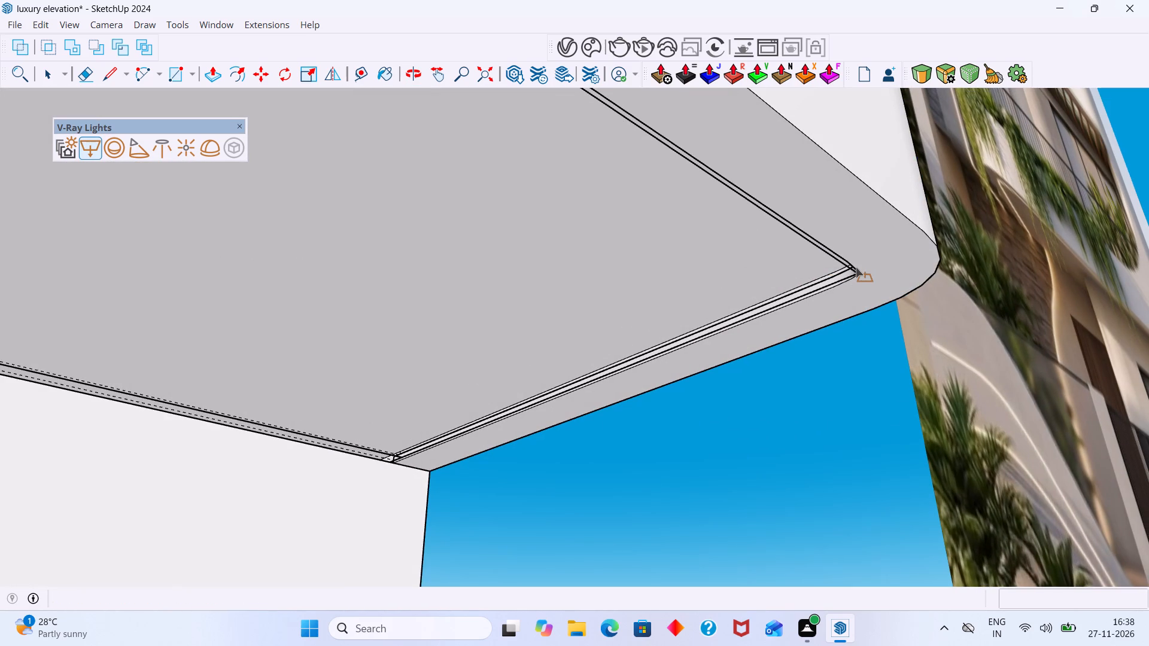
double_click(859, 273)
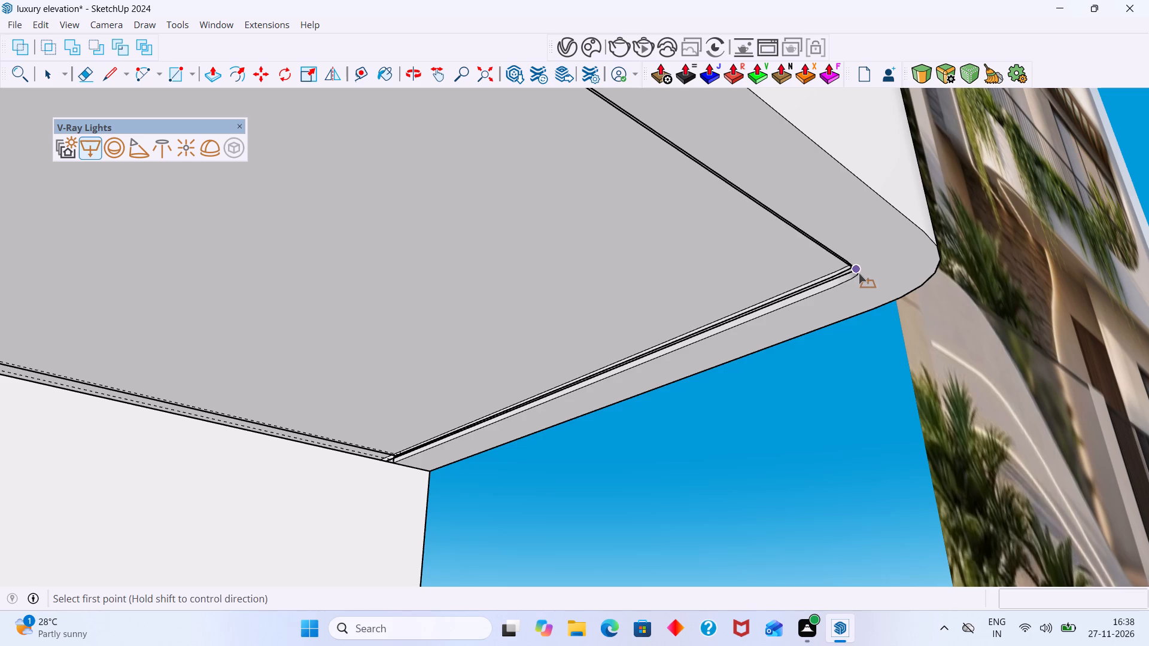
click(856, 271)
scroll(859, 288, down, 7)
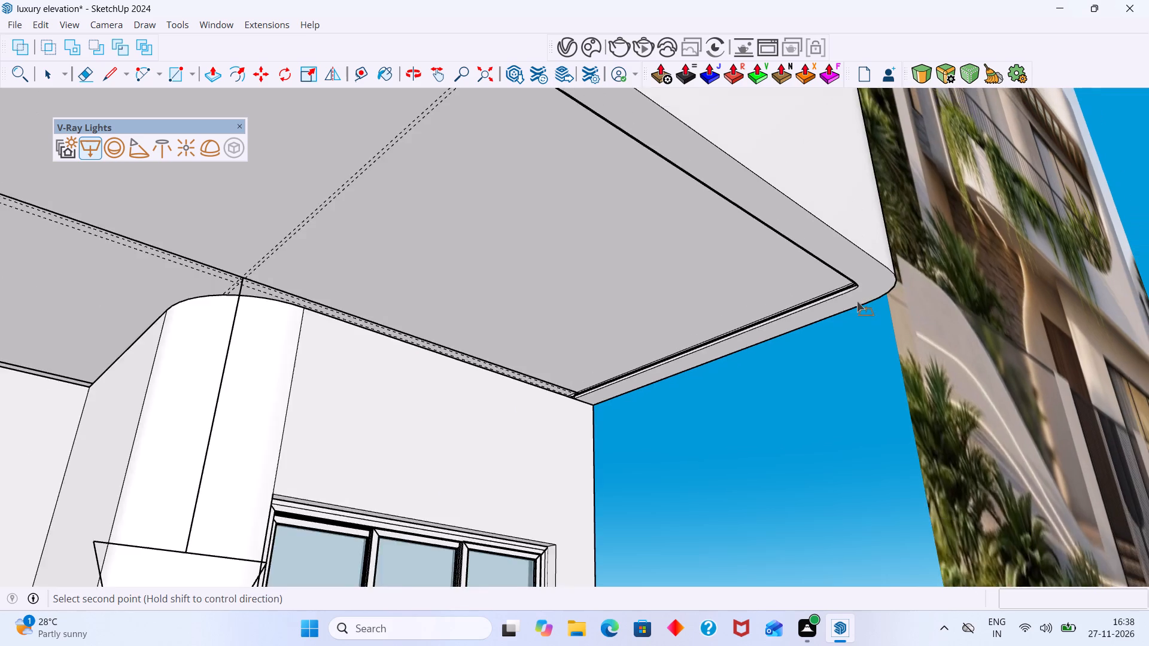
scroll(857, 301, down, 20)
scroll(857, 301, down, 4)
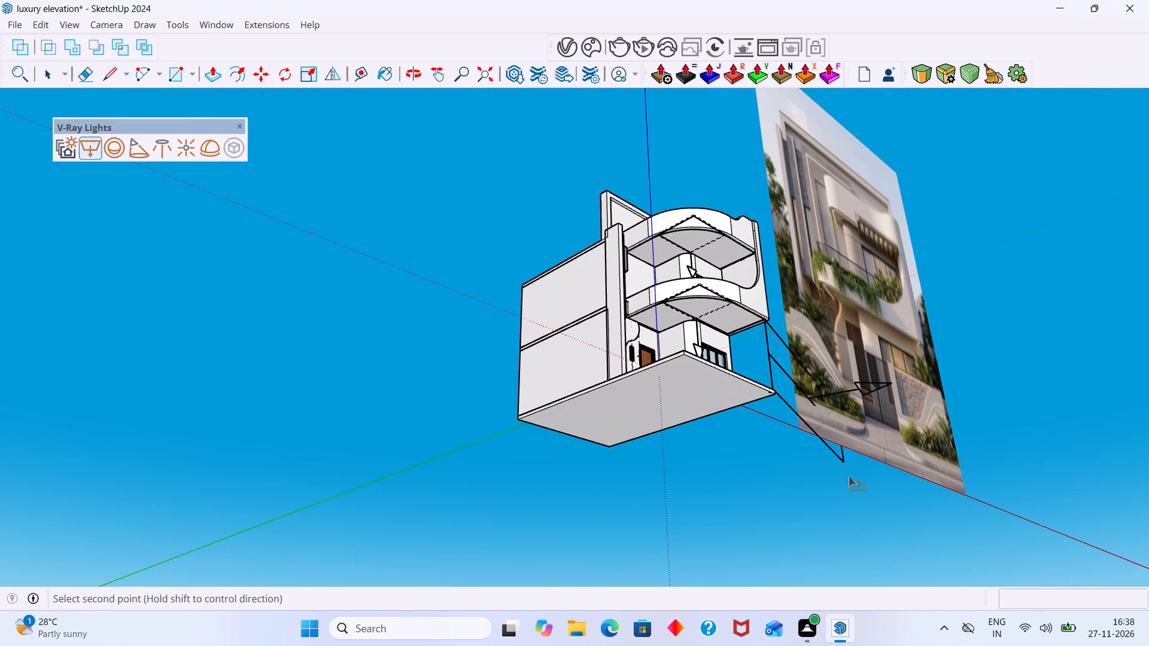
key(space)
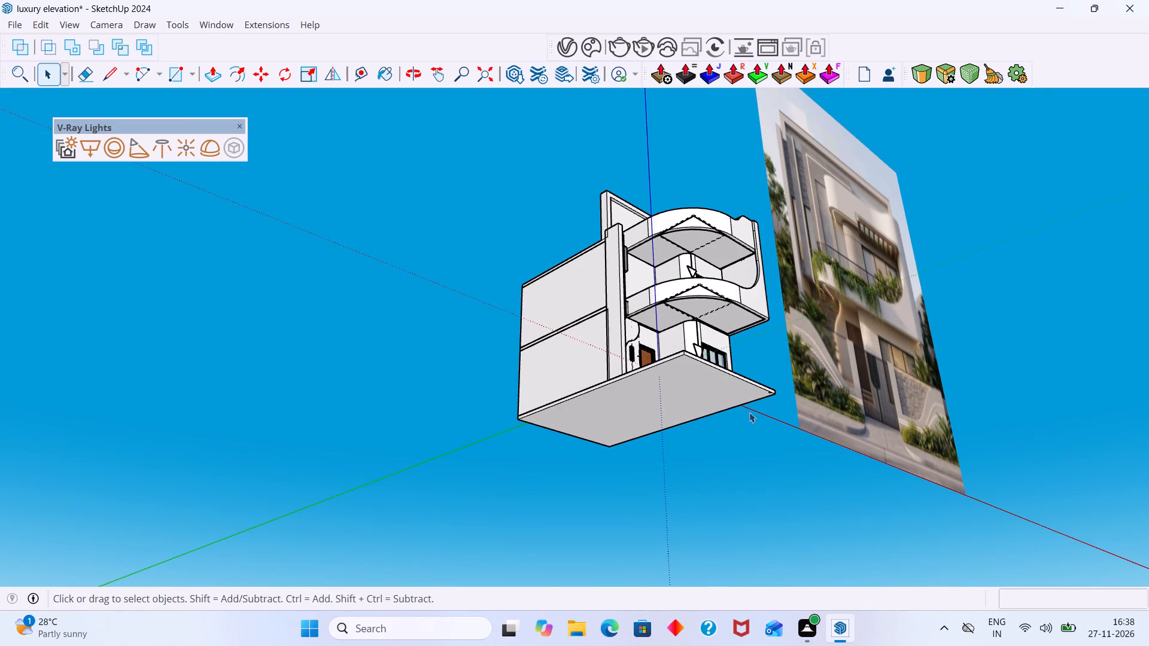
Examine the lights under the upper canopy and lower balcony from the front and side of the house.
middle_drag(728, 422, 596, 504)
scroll(819, 314, up, 5)
middle_drag(758, 336, 639, 377)
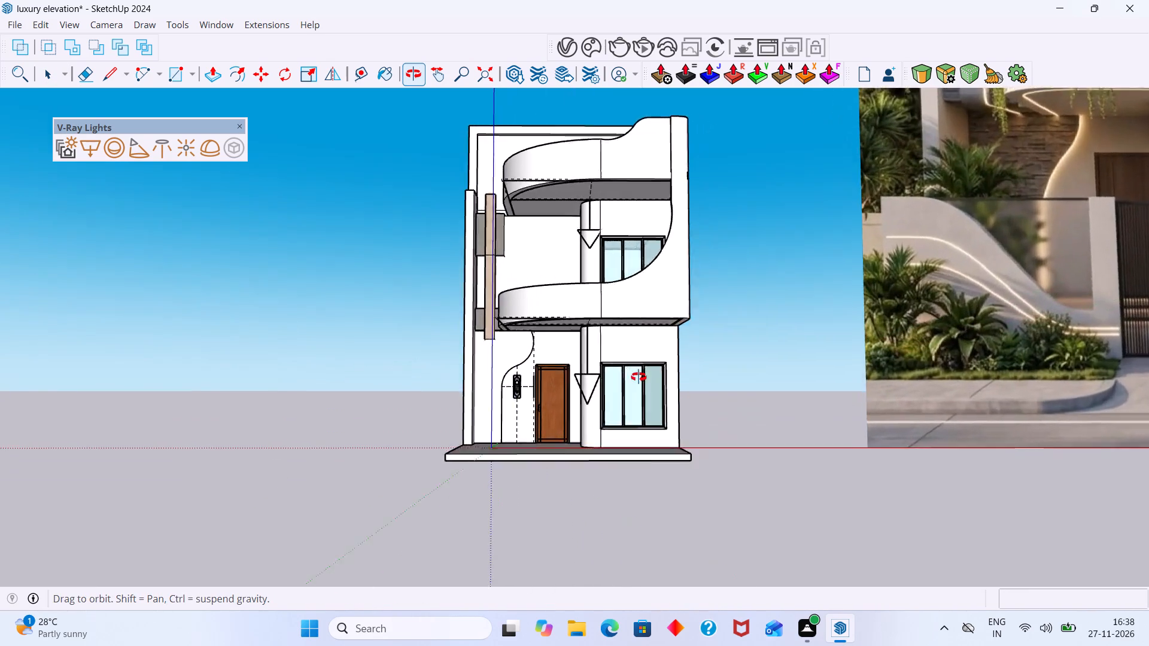
middle_drag(639, 377, 566, 398)
scroll(529, 272, up, 6)
scroll(557, 222, down, 7)
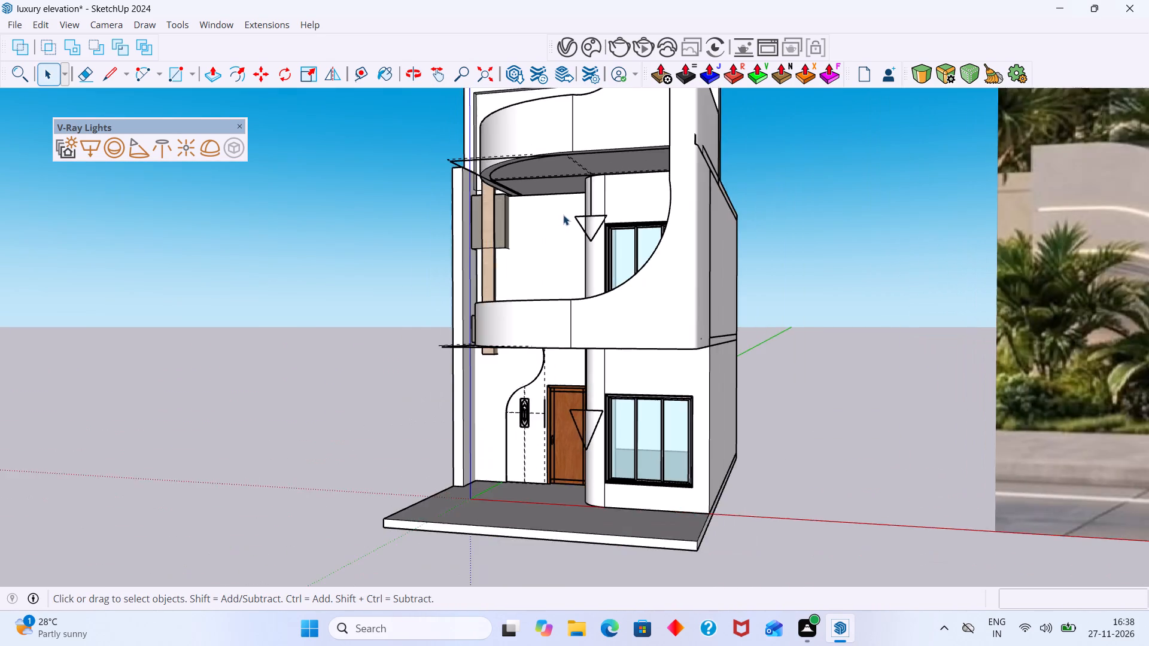
scroll(563, 215, down, 12)
middle_drag(566, 293, 667, 355)
scroll(606, 248, up, 7)
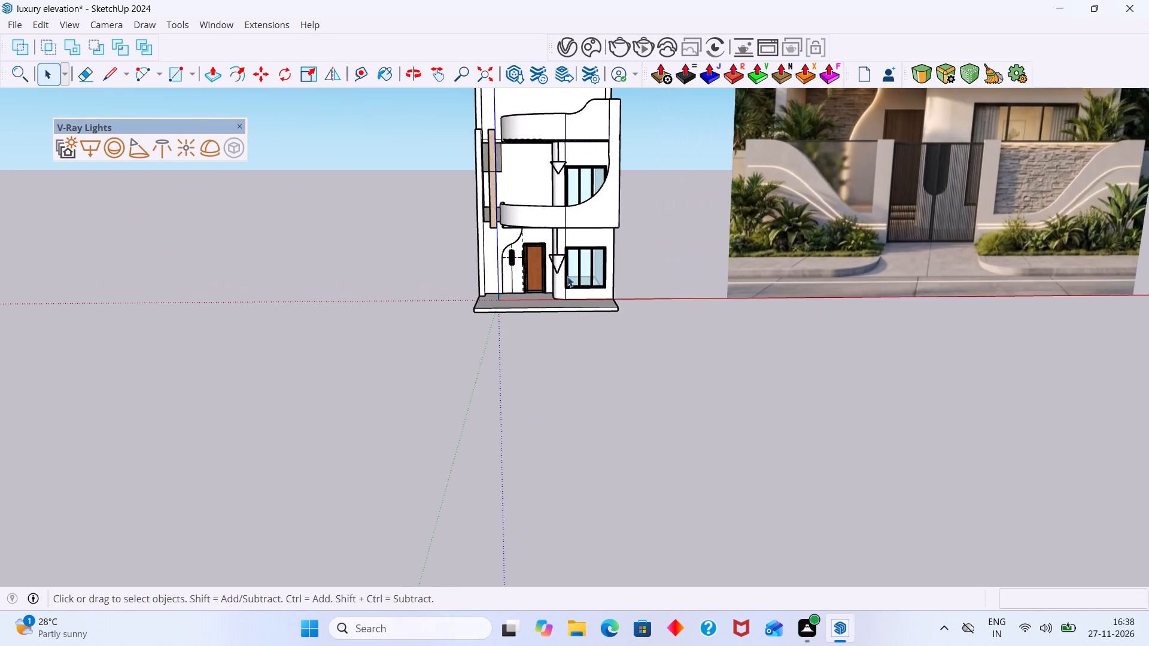
Put away the V-Ray Lights tools and start an interactive render to check the lighting on the front facade.
click(238, 121)
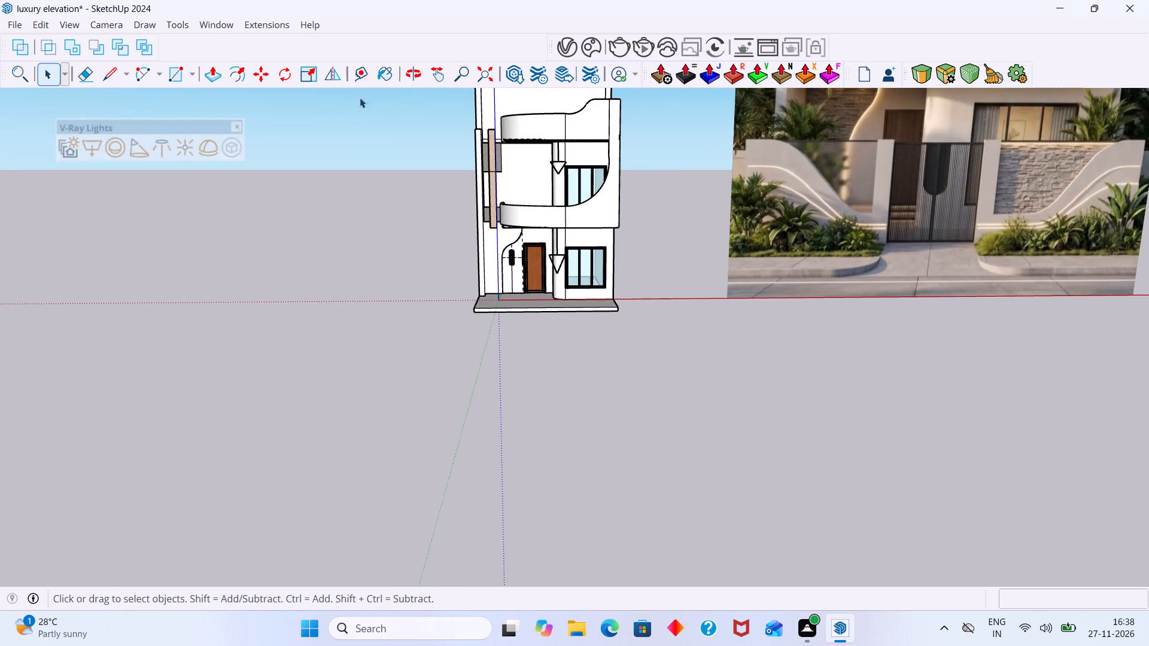
double_click(637, 50)
scroll(678, 319, down, 3)
scroll(683, 328, up, 2)
scroll(691, 340, down, 2)
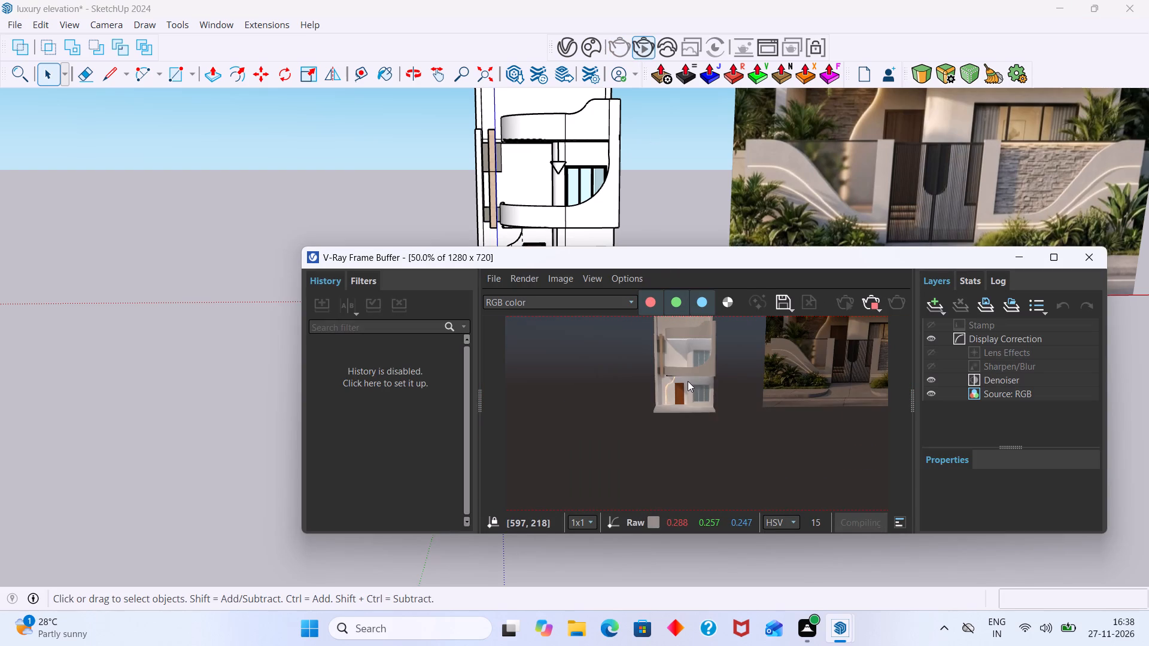
middle_drag(686, 385, 686, 400)
scroll(688, 387, up, 1)
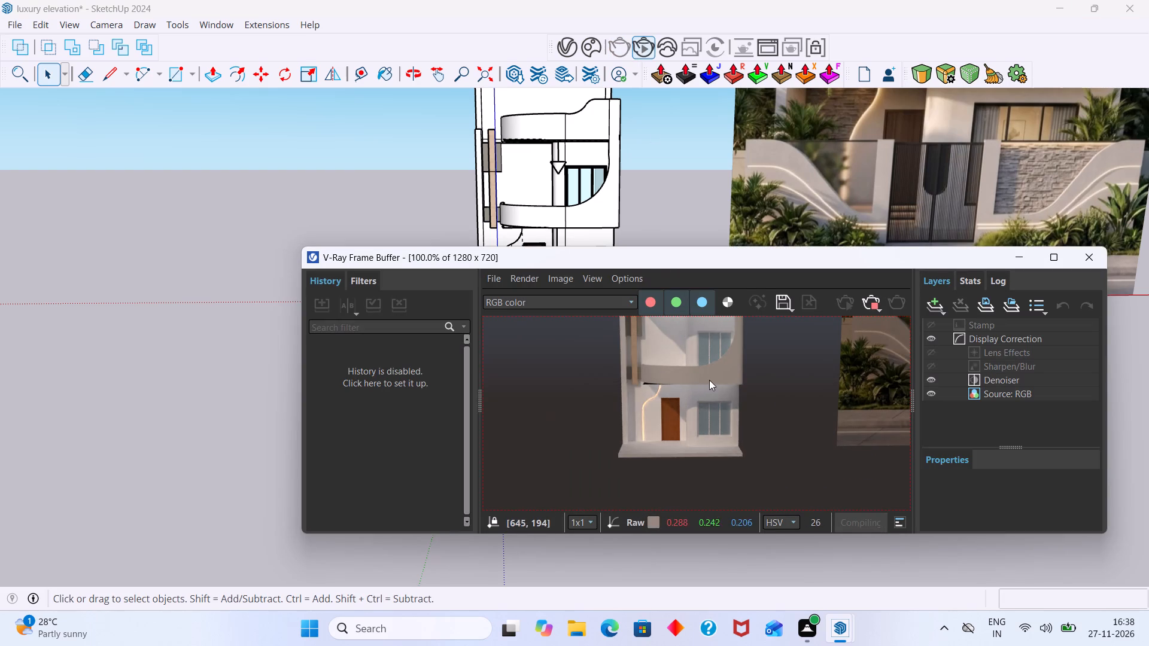
scroll(709, 380, down, 1)
scroll(711, 381, up, 1)
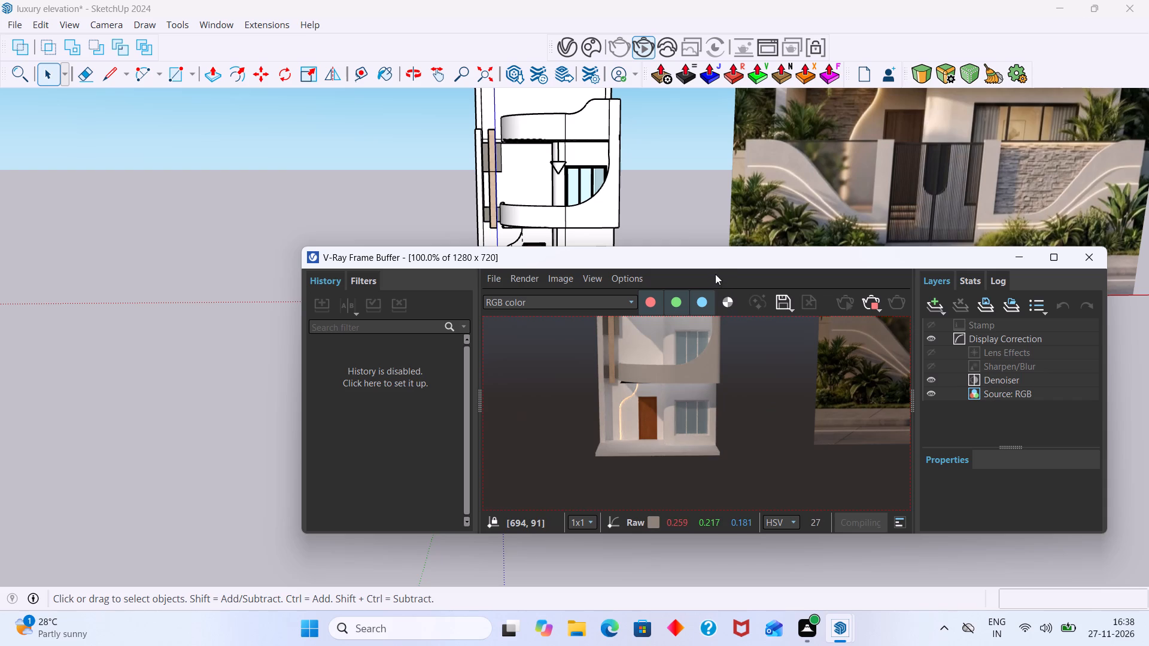
Set the SunLight intensity to 0 in the V-Ray Asset Editor.
click(574, 45)
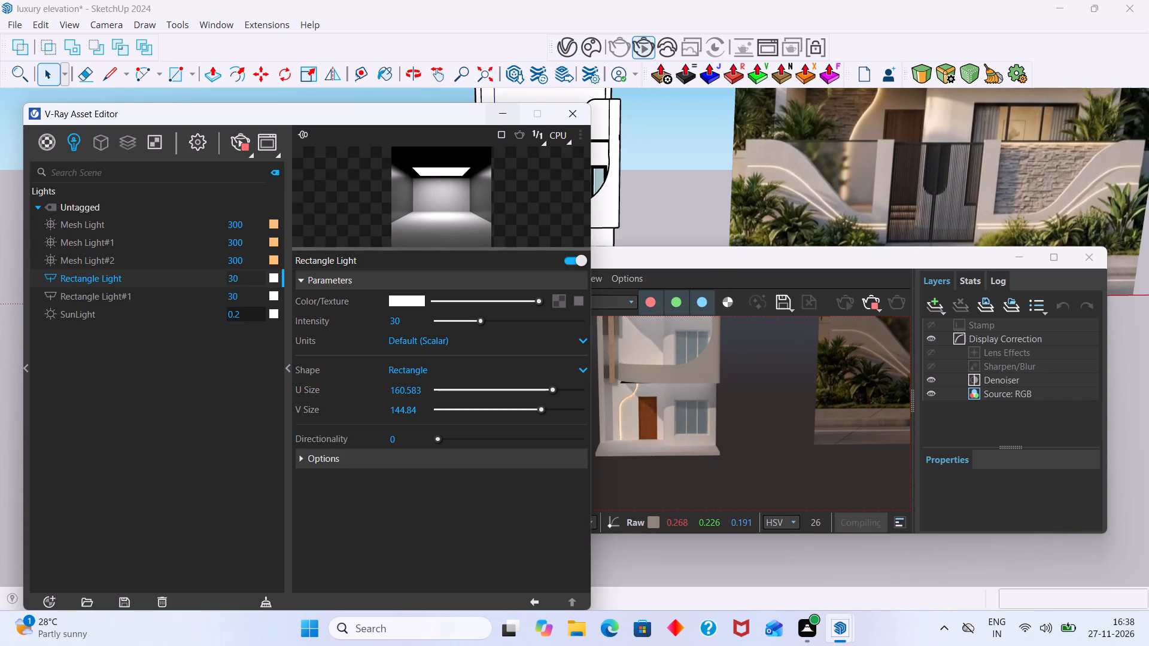
click(249, 316)
key(BackSpace)
key(BackSpace)
key(BackSpace)
key(BackSpace)
key(BackSpace)
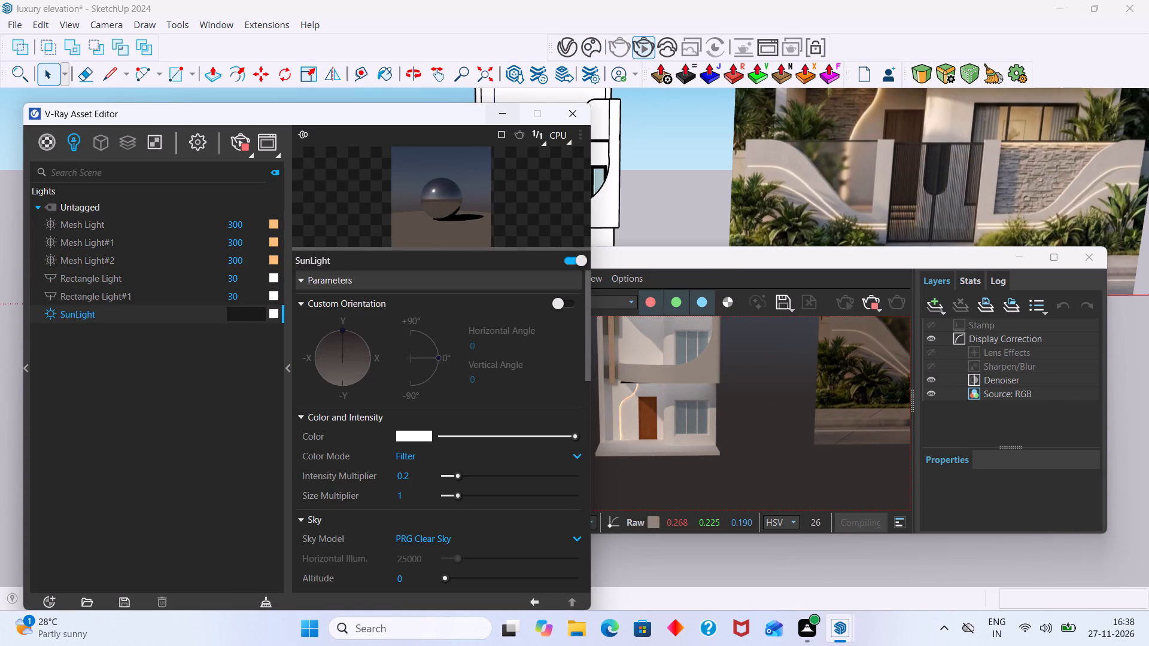
key(0)
key(Return)
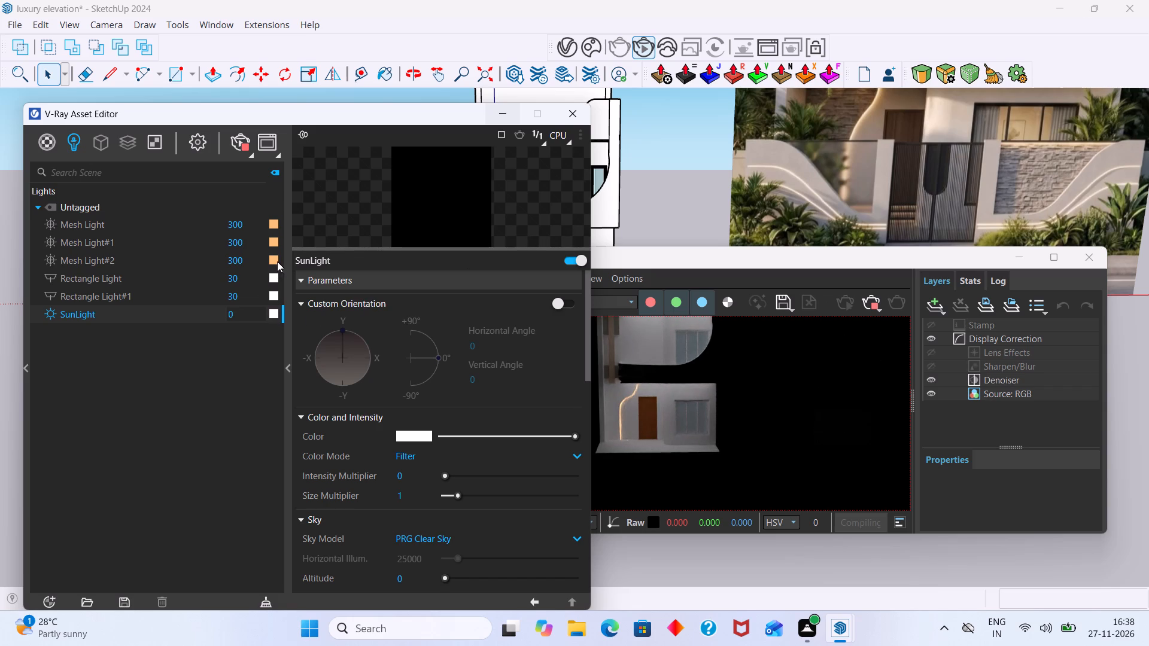
Examine the interactive render without sunlight, viewing the whole house from slightly below to judge the canopy, balcony and entrance lights.
scroll(659, 373, down, 1)
scroll(669, 373, up, 1)
middle_drag(669, 373, 692, 425)
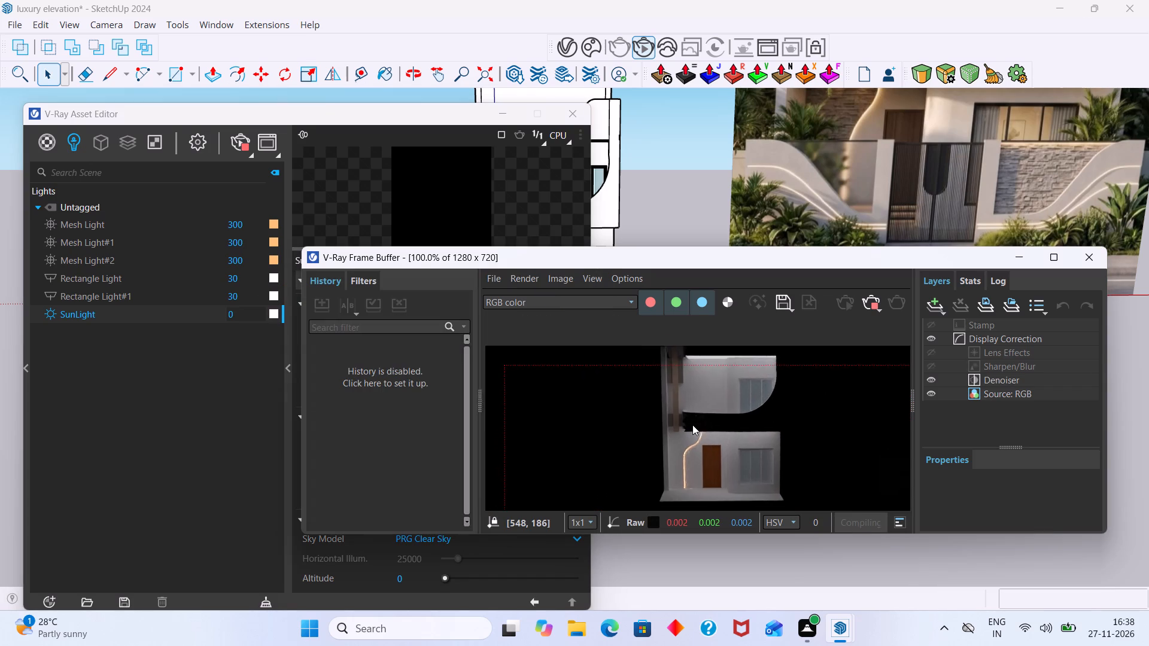
middle_drag(692, 425, 700, 422)
scroll(701, 409, down, 1)
middle_drag(689, 380, 682, 430)
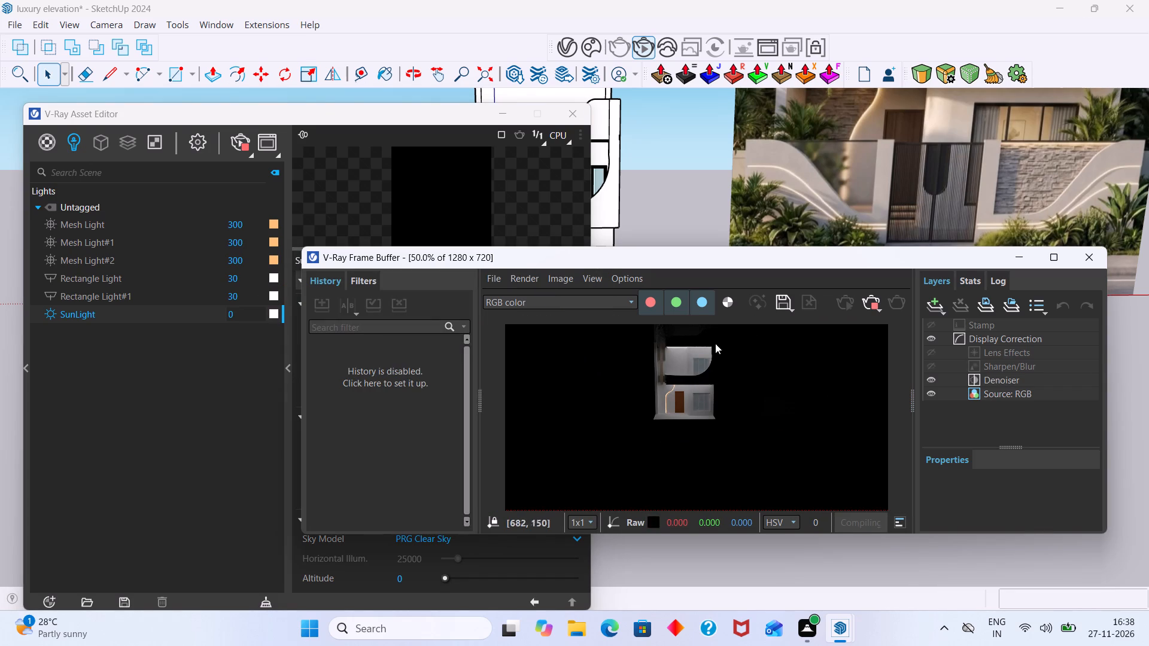
middle_drag(726, 195, 724, 170)
scroll(703, 170, down, 10)
middle_drag(692, 181, 692, 166)
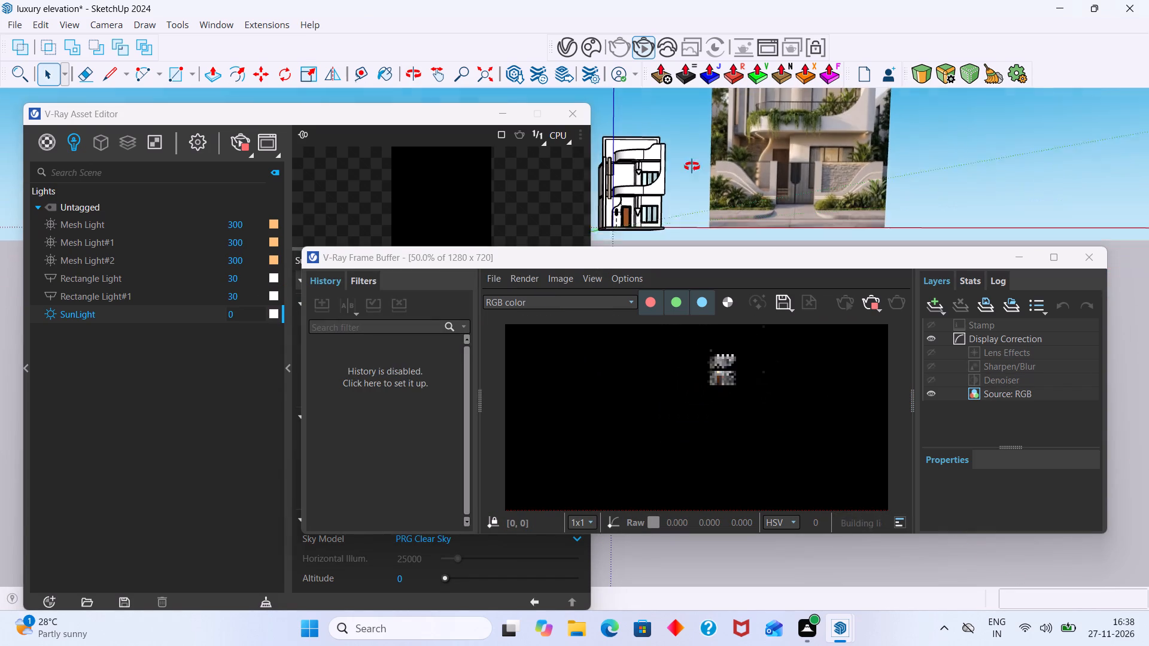
middle_drag(692, 166, 696, 126)
scroll(745, 364, up, 4)
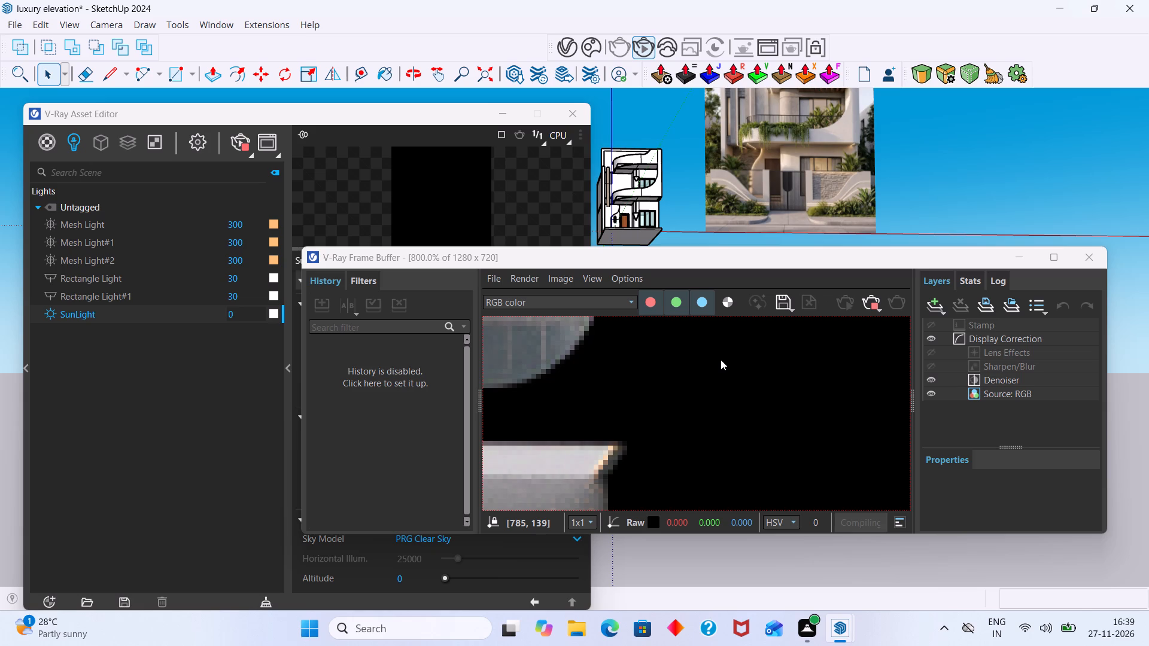
scroll(732, 359, down, 2)
middle_drag(704, 371, 673, 409)
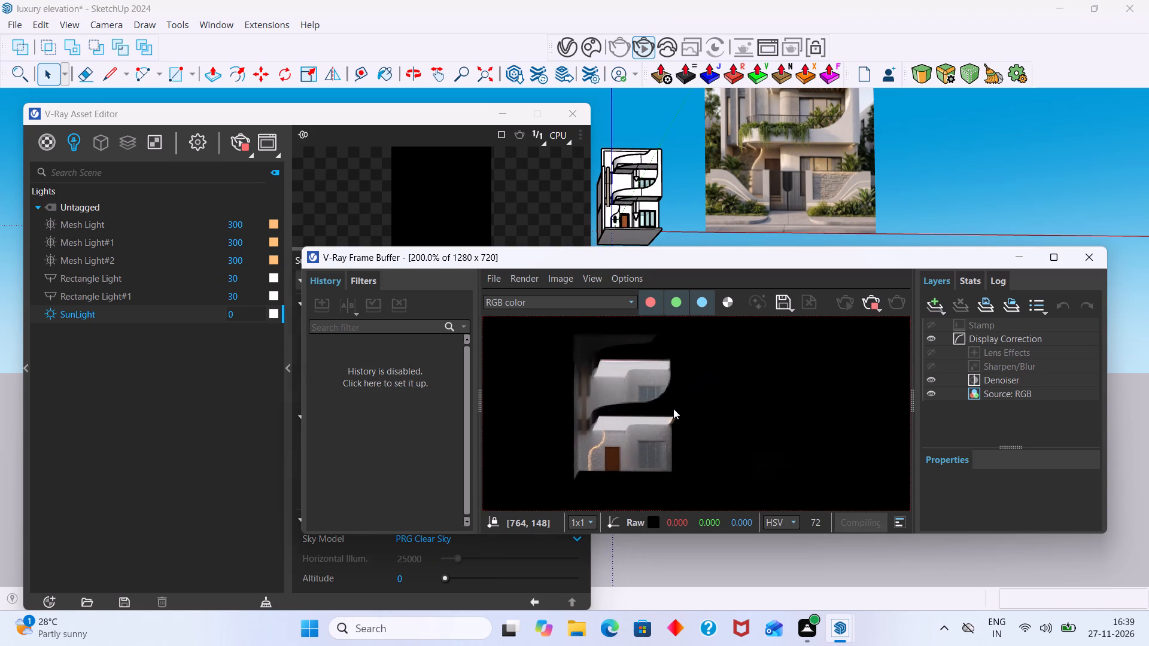
middle_drag(673, 409, 690, 430)
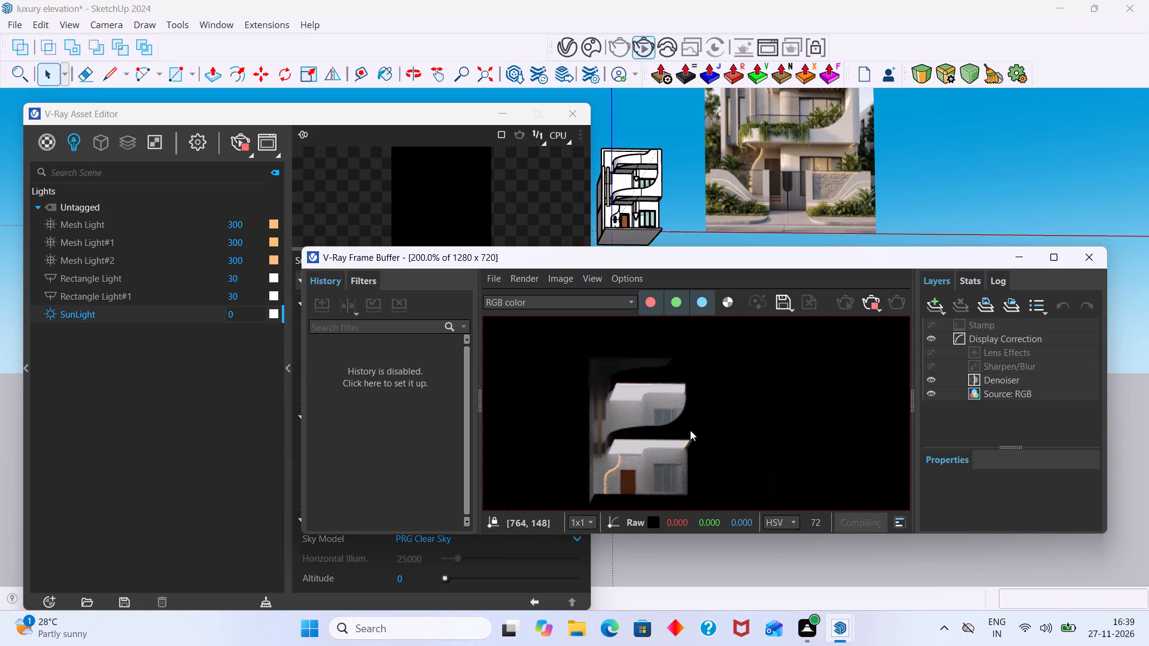
Turn on the Invisible option for Rectangle Light in the V-Ray Asset Editor.
middle_drag(690, 430, 698, 431)
scroll(669, 440, up, 2)
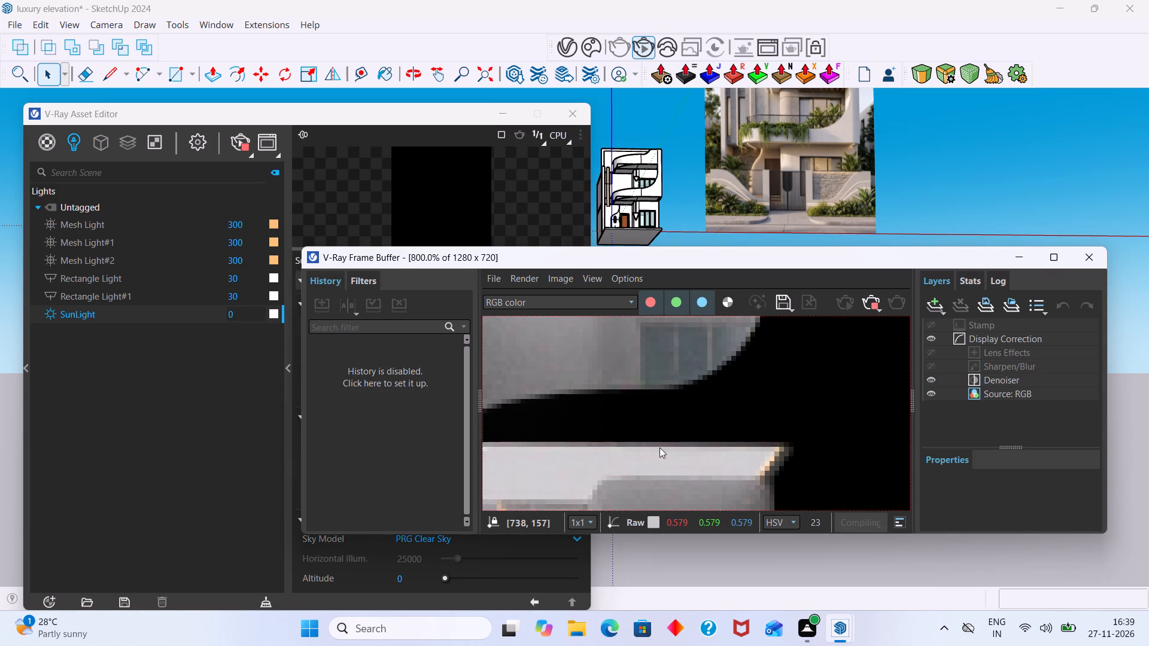
scroll(659, 447, down, 2)
drag(657, 260, 735, 284)
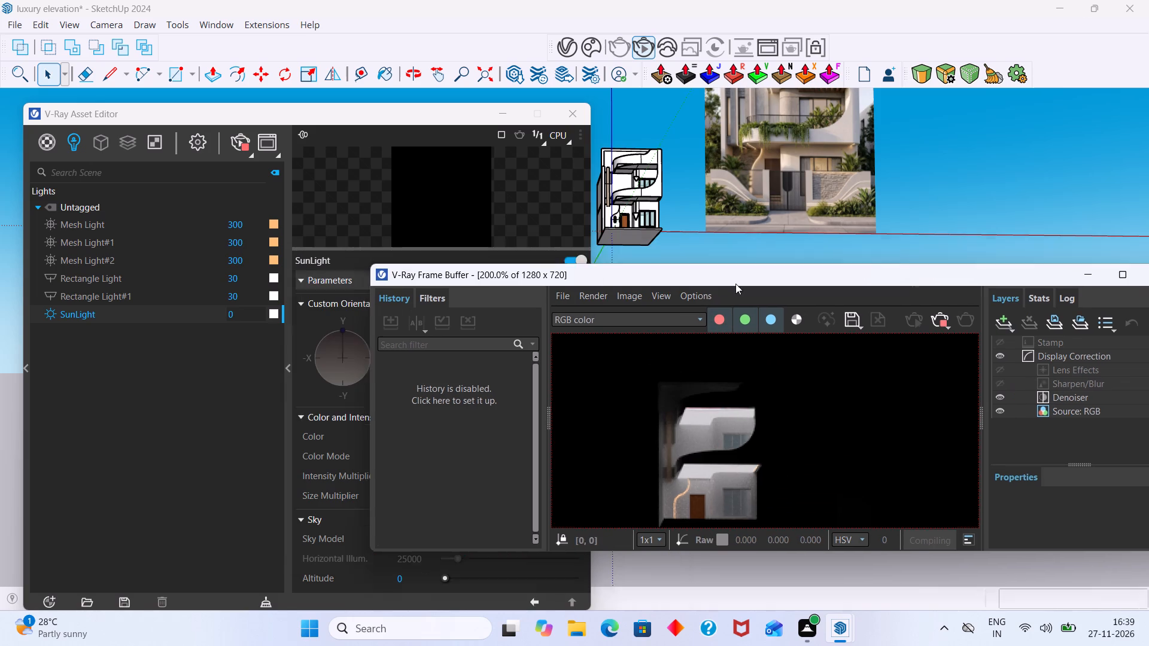
drag(735, 284, 795, 314)
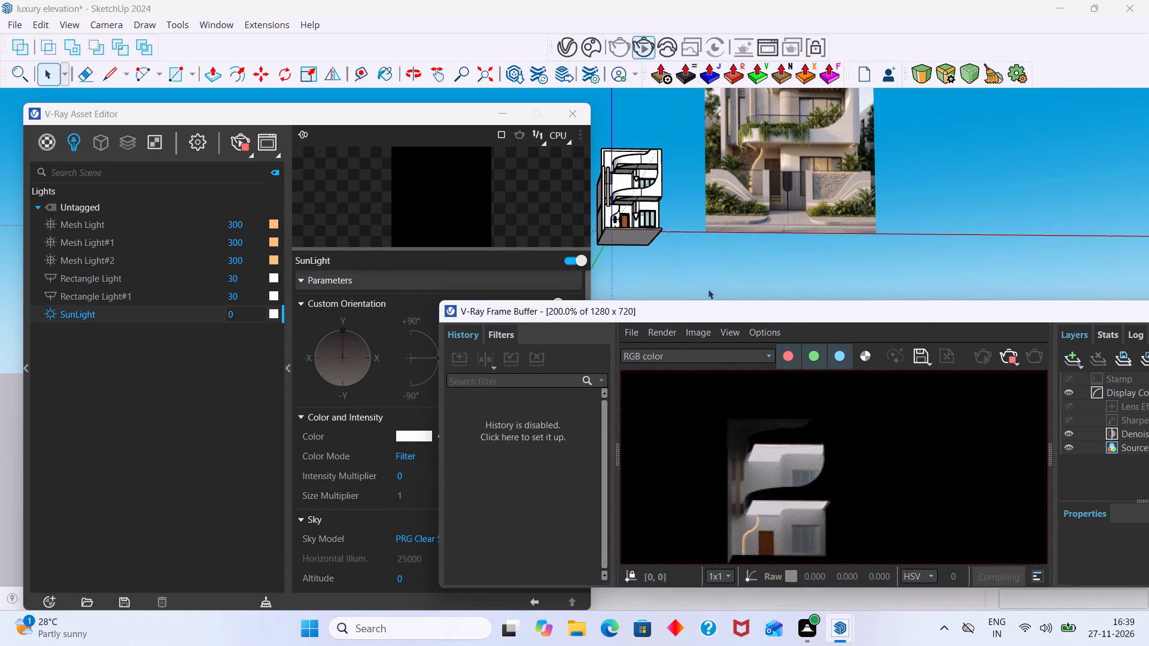
drag(751, 314, 780, 332)
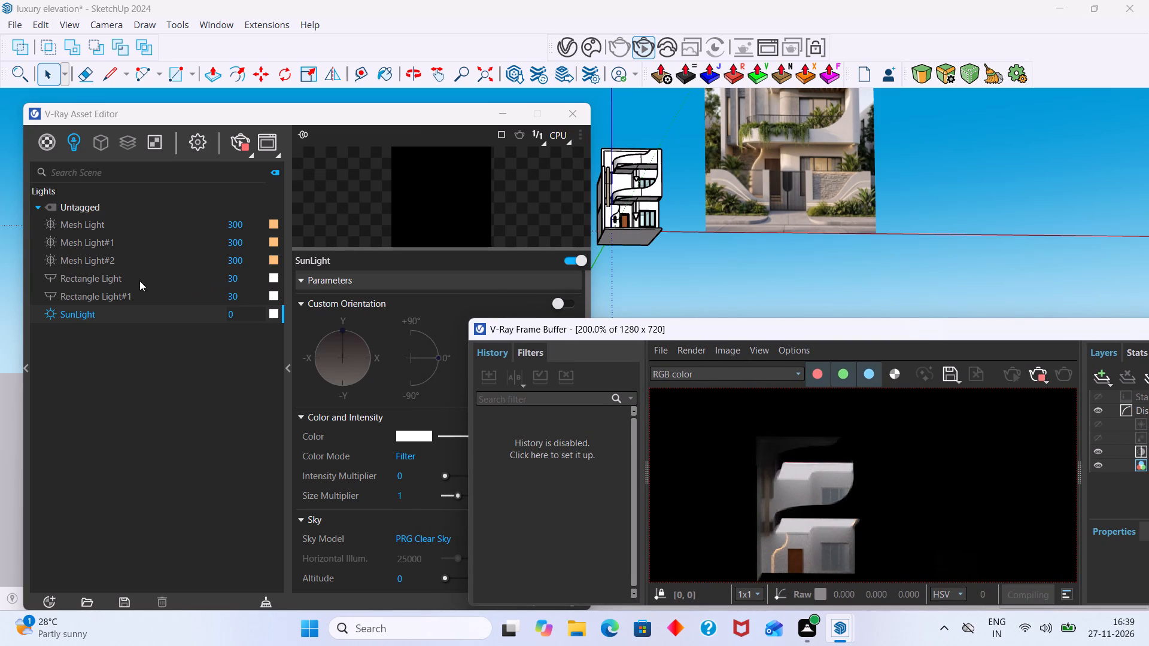
click(100, 273)
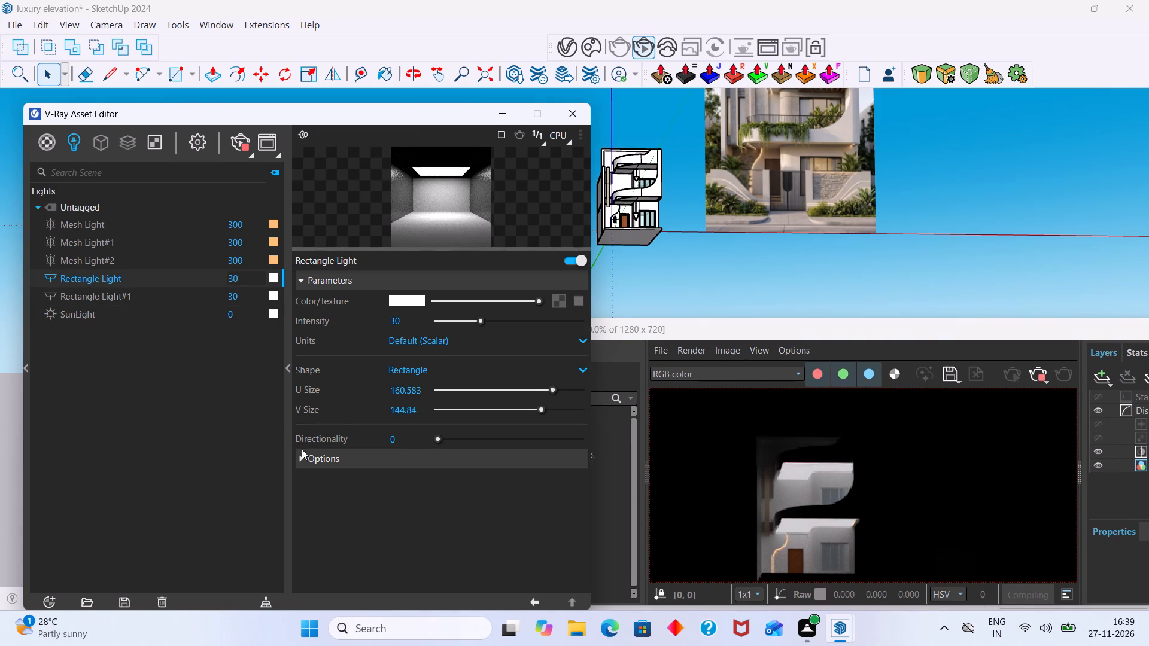
click(305, 454)
click(393, 482)
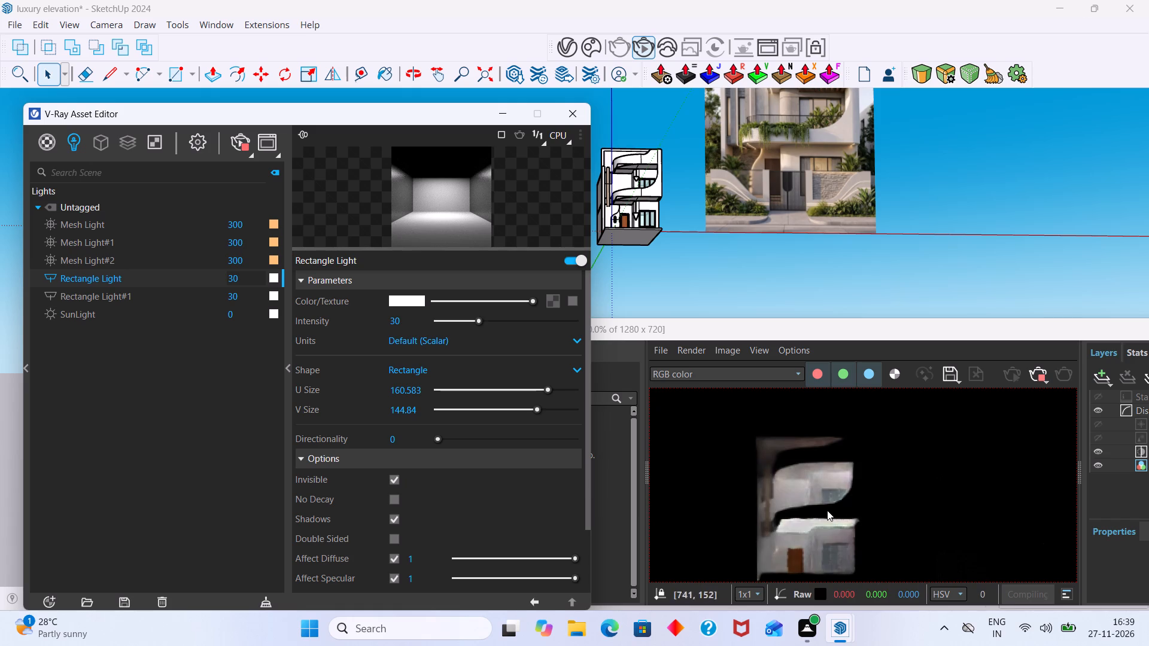
Turn on the Invisible option for Rectangle Light#1 as well.
scroll(825, 507, up, 1)
scroll(825, 507, down, 2)
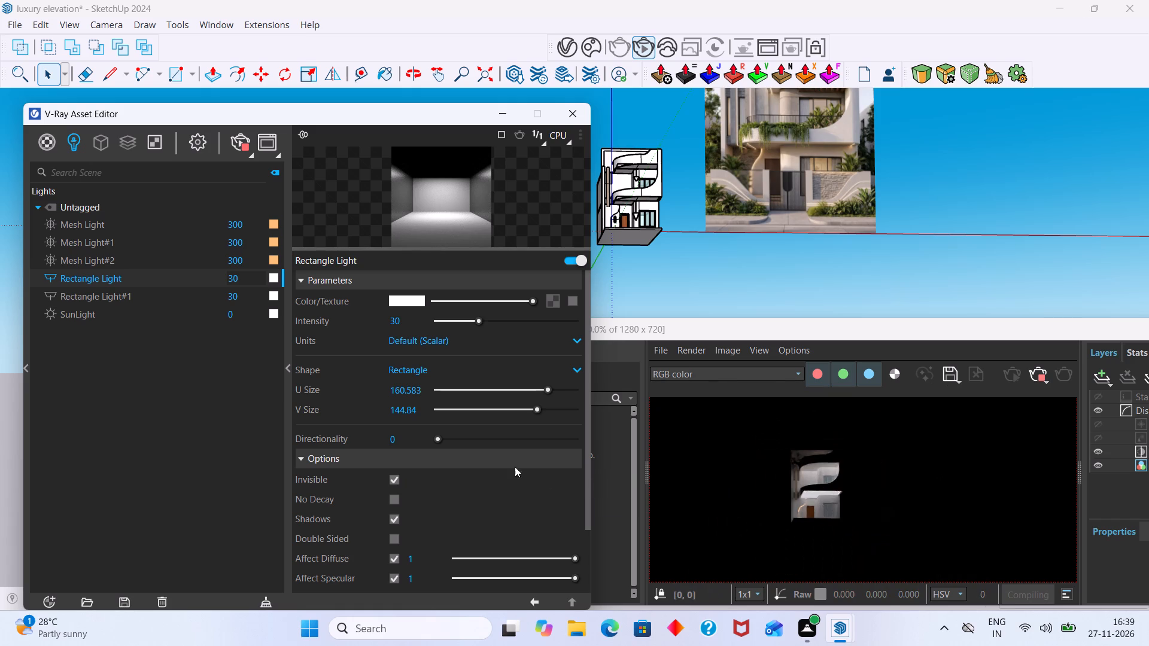
scroll(369, 348, up, 2)
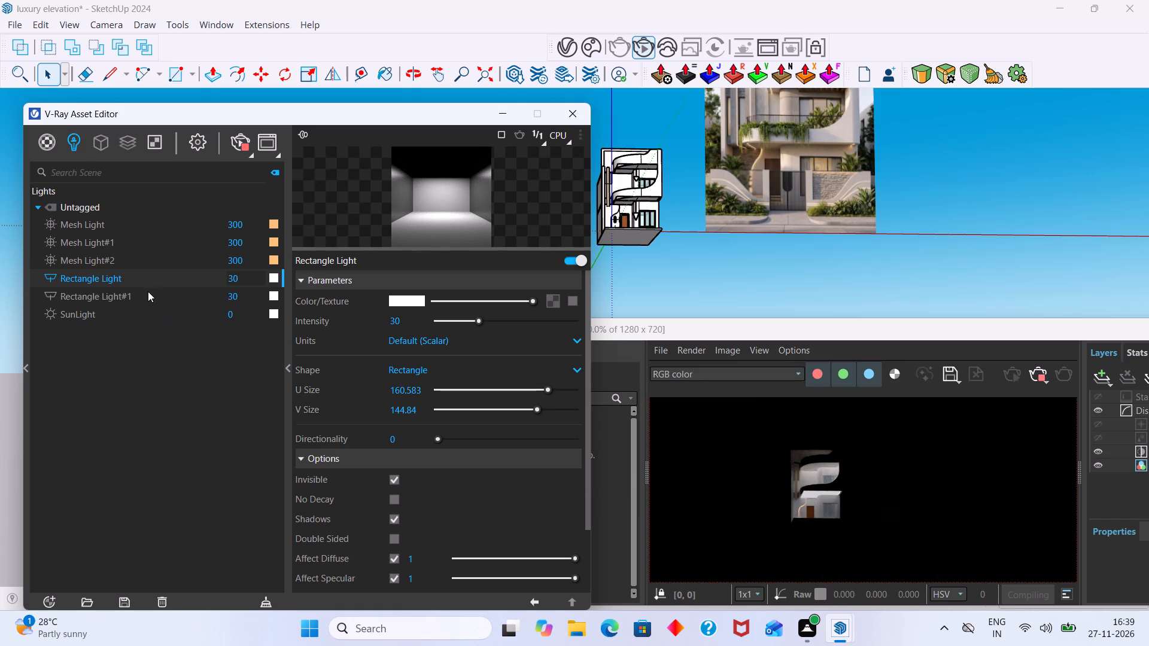
click(148, 291)
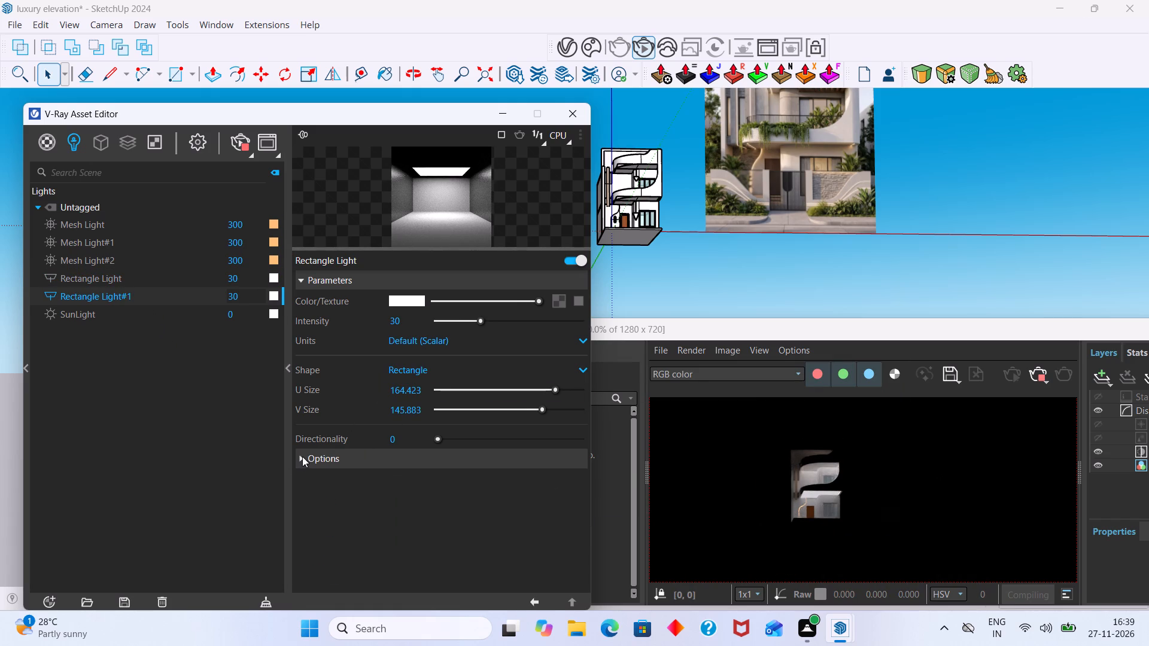
click(302, 456)
click(396, 480)
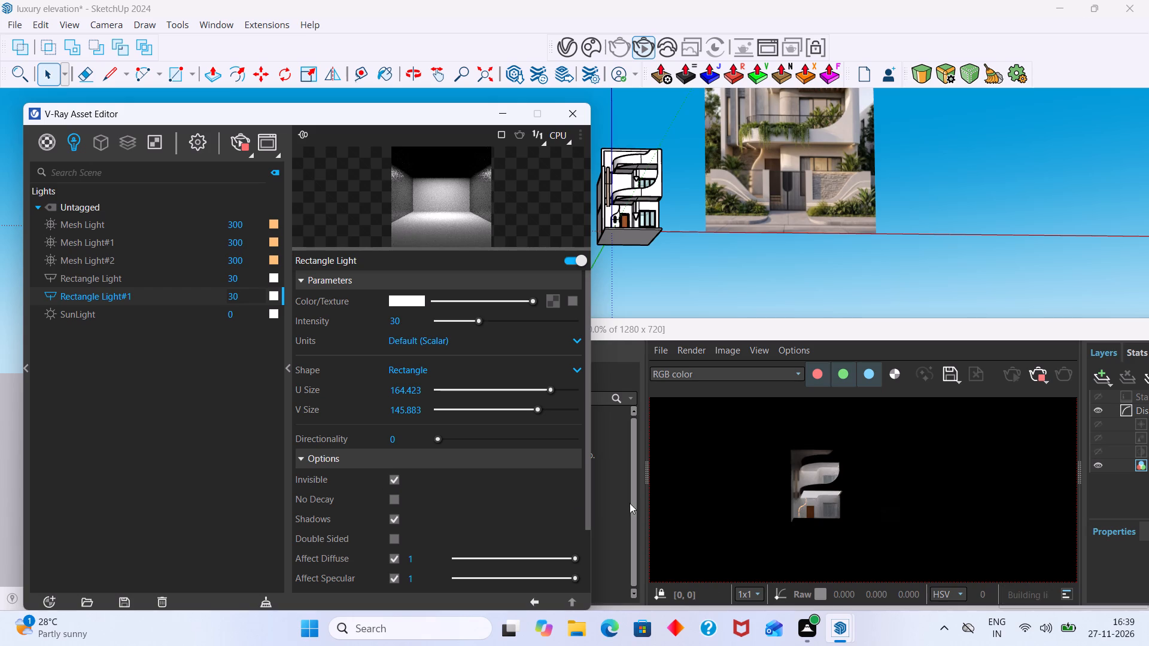
Examine the interactive render of the whole front facade with both rectangle lights invisible.
scroll(828, 480, up, 1)
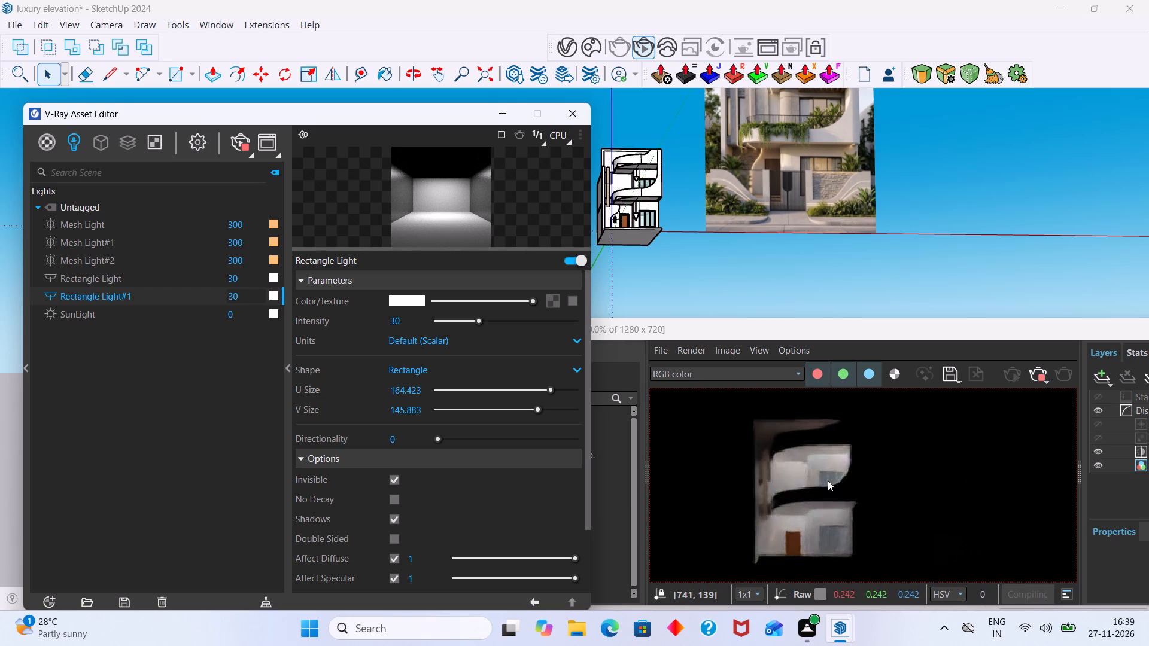
scroll(827, 480, up, 1)
scroll(825, 480, down, 1)
middle_drag(831, 516, 826, 499)
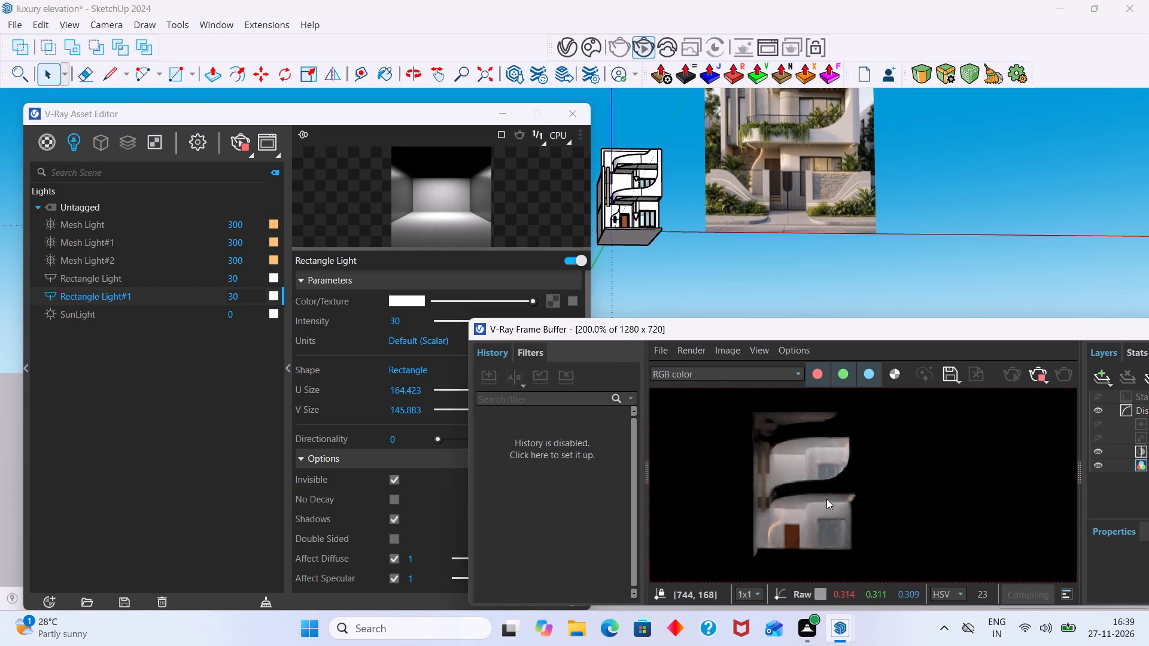
middle_drag(826, 499, 814, 467)
middle_drag(680, 265, 669, 301)
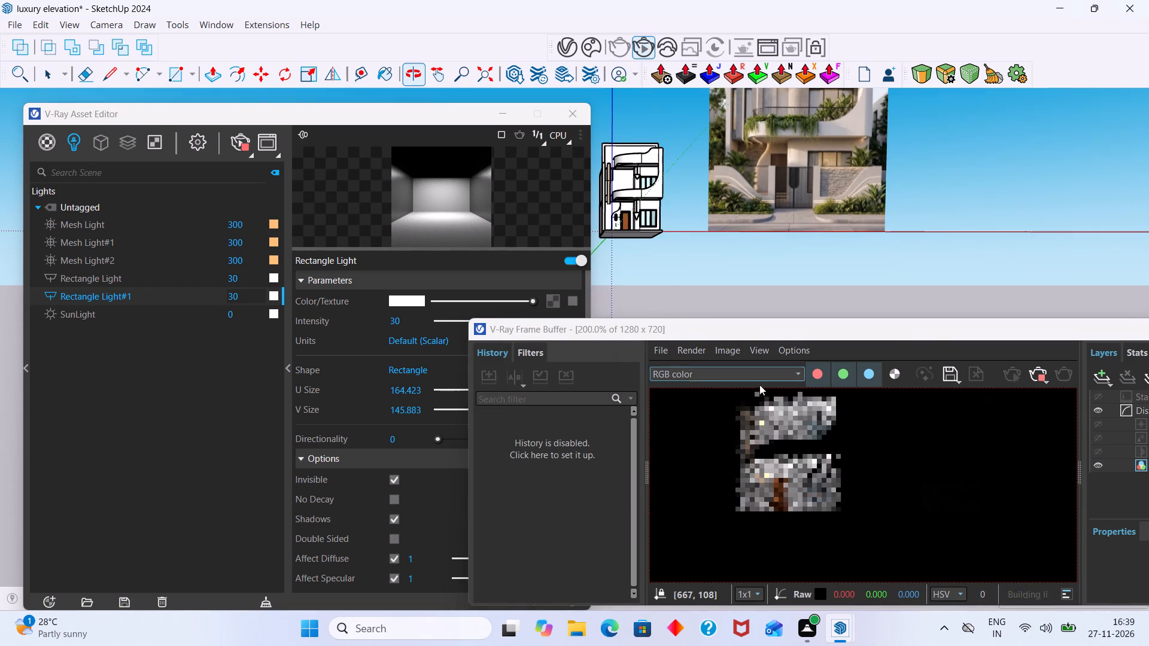
scroll(756, 387, up, 2)
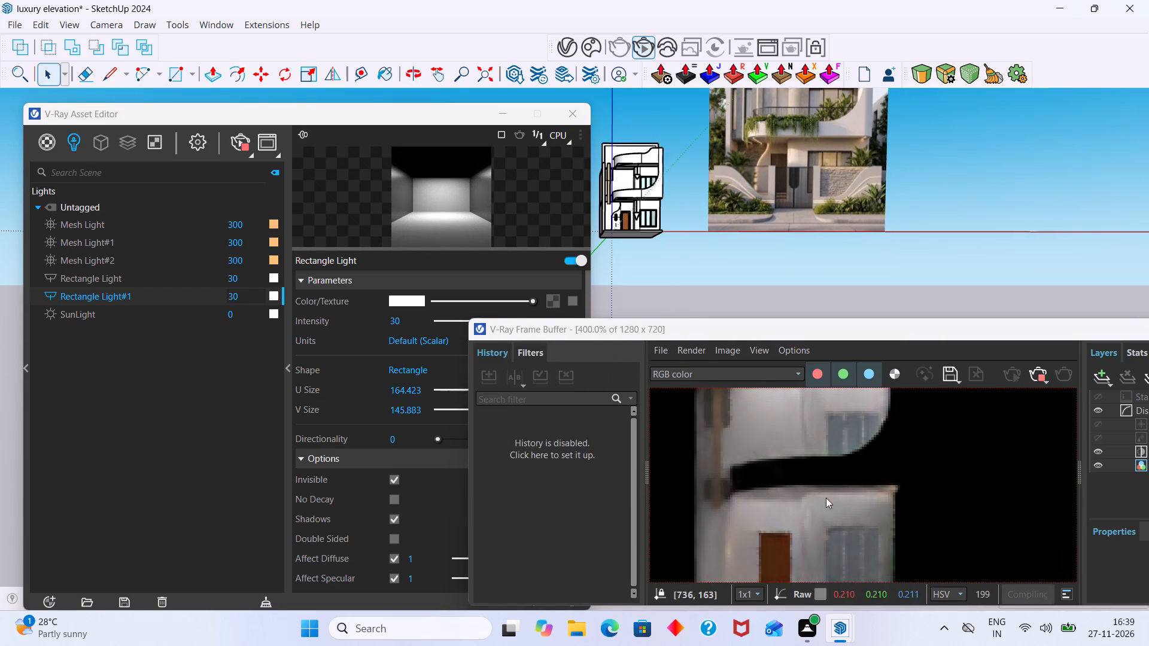
scroll(816, 499, down, 1)
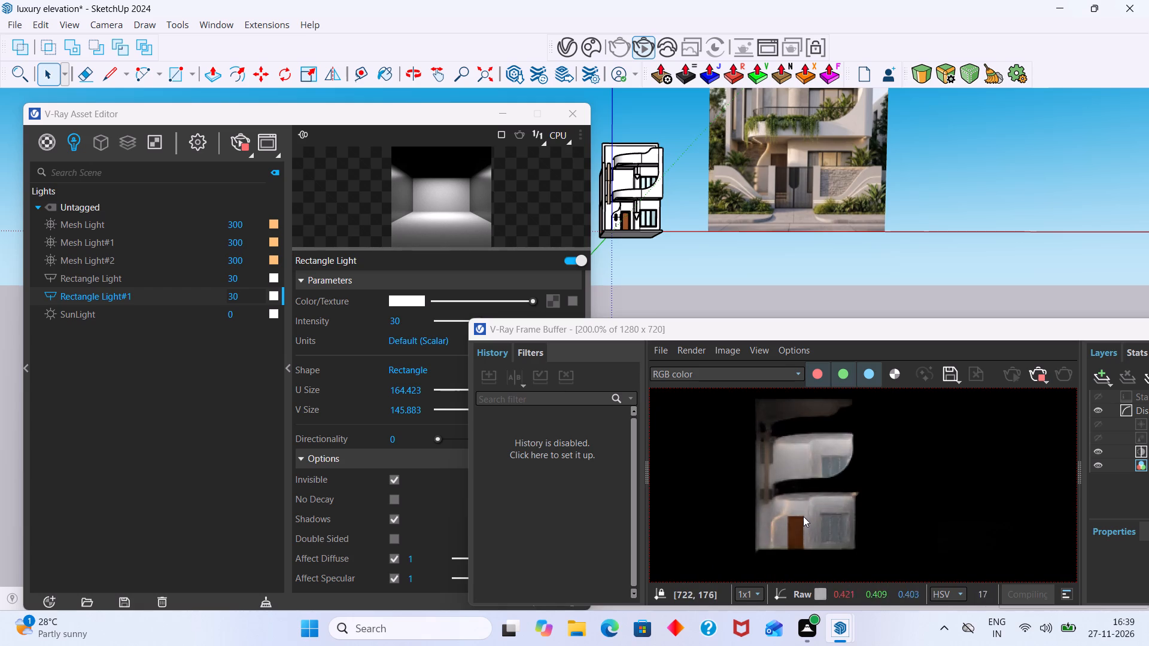
scroll(802, 516, up, 1)
middle_drag(797, 516, 771, 511)
Examine the render close up around the entrance light strip and lower balcony underside, viewed from slightly below.
middle_drag(686, 248, 679, 194)
scroll(628, 208, up, 4)
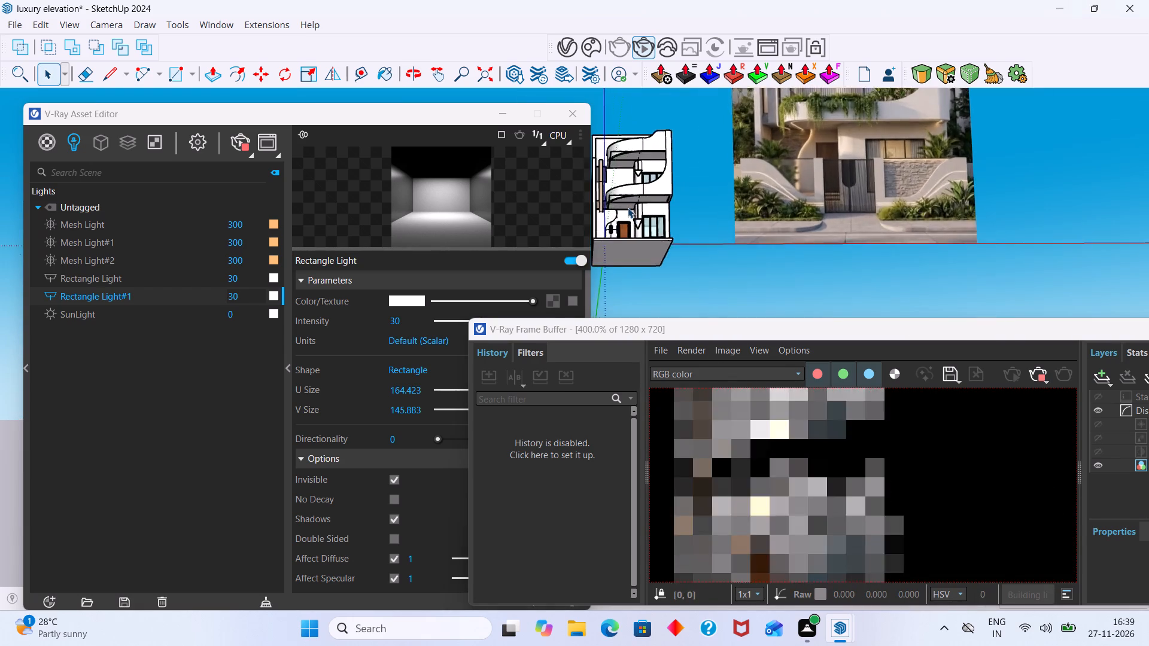
scroll(628, 208, up, 7)
middle_drag(630, 208, 666, 173)
scroll(637, 196, up, 5)
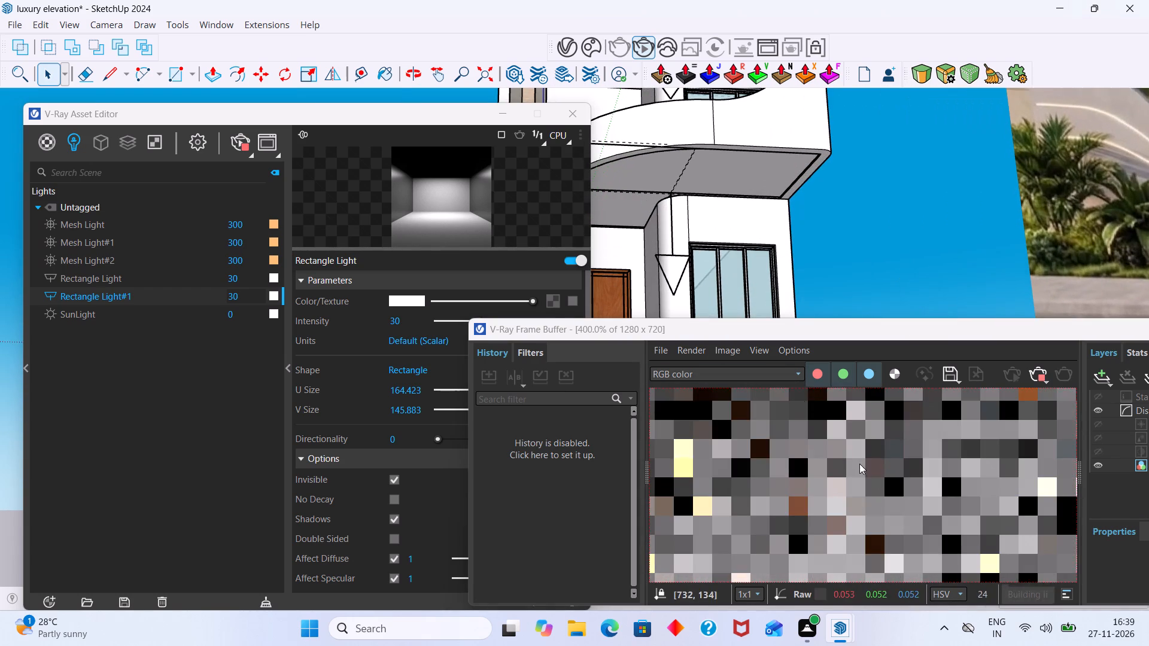
scroll(866, 468, down, 2)
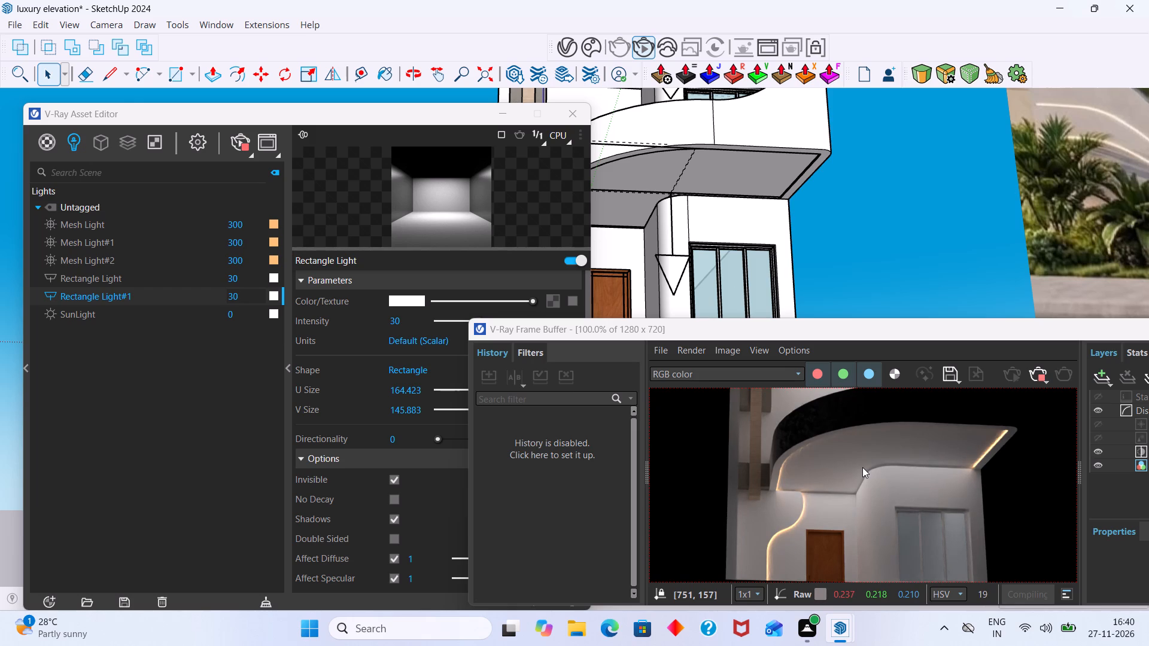
scroll(862, 486, up, 2)
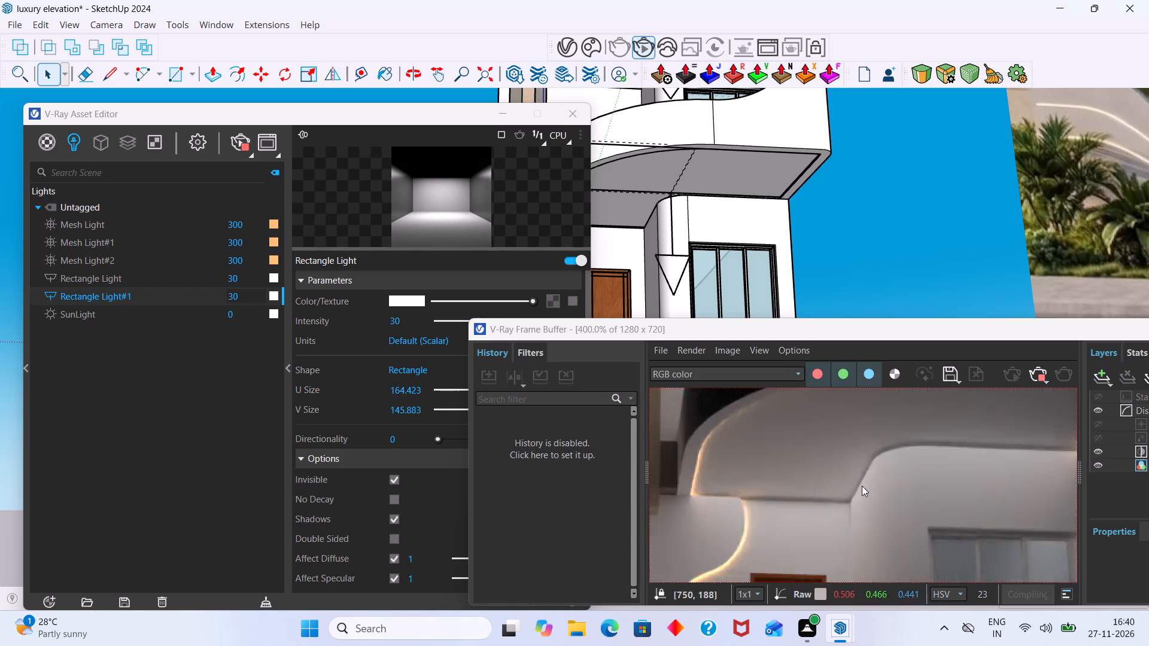
scroll(860, 486, down, 3)
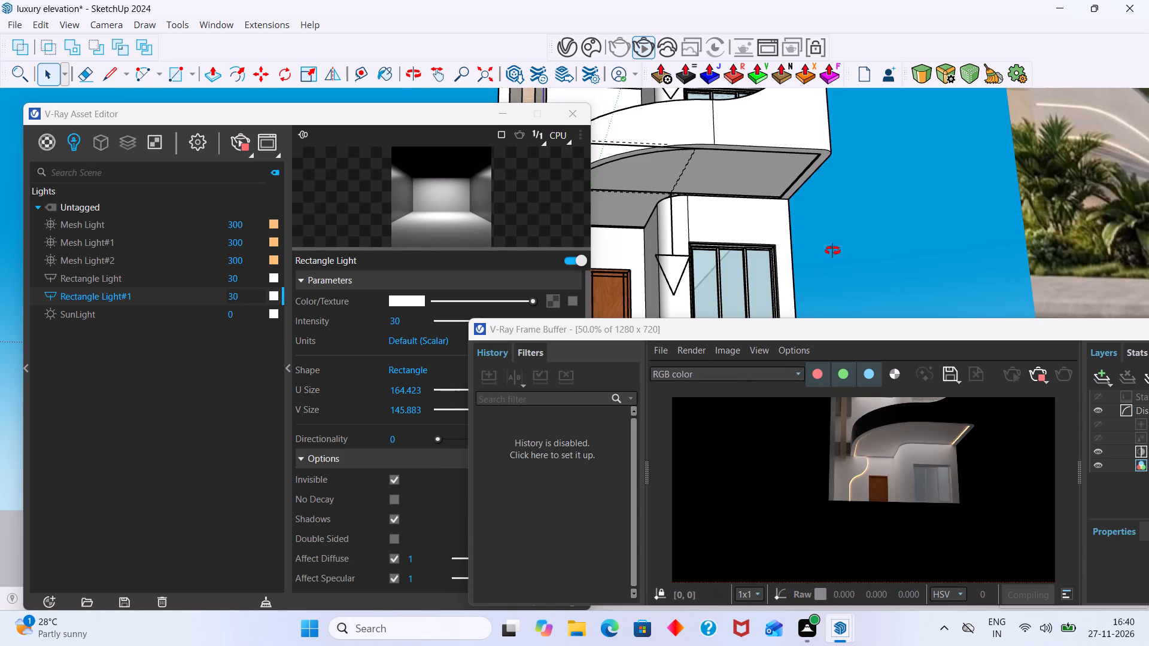
middle_drag(832, 251, 833, 278)
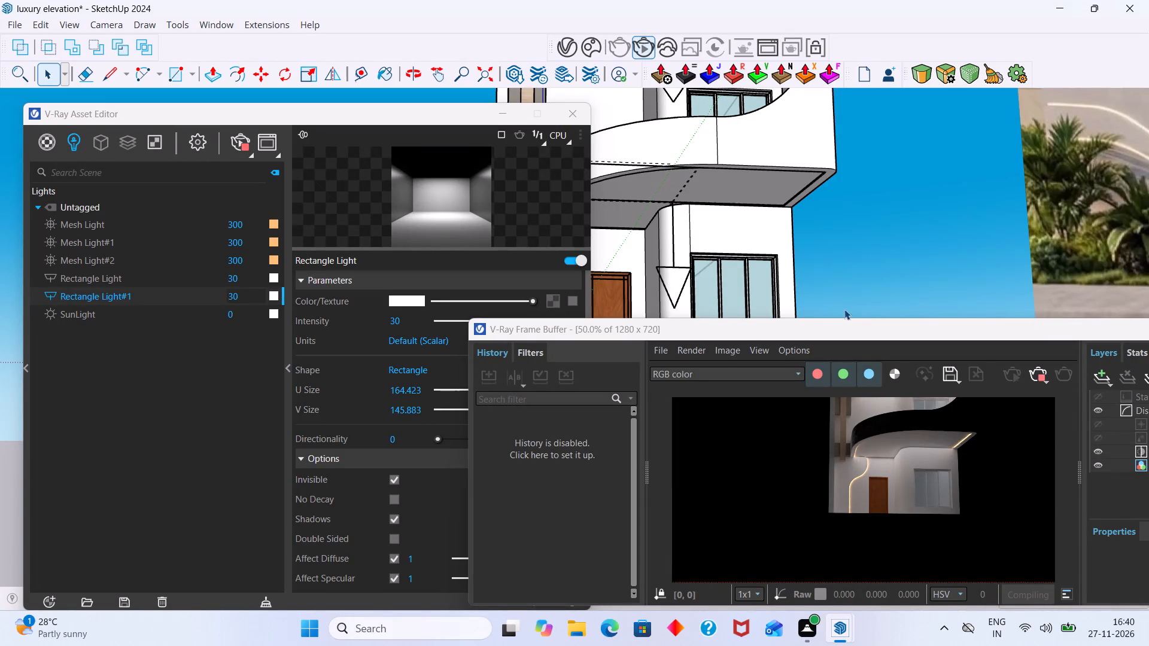
scroll(954, 441, up, 1)
scroll(967, 463, down, 1)
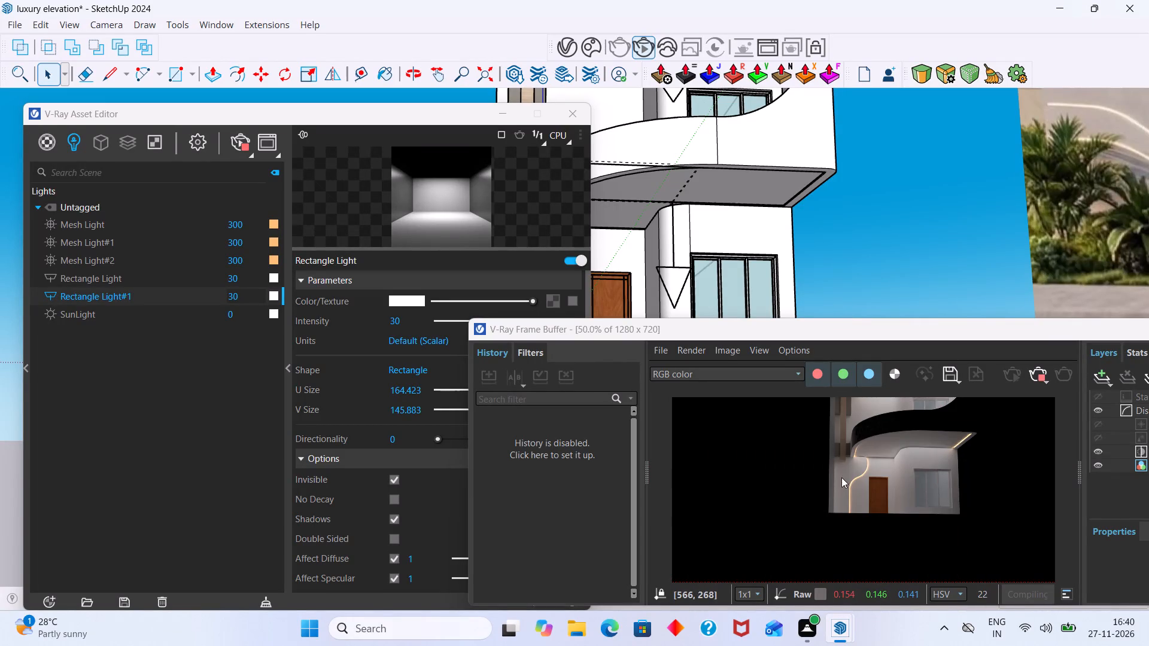
scroll(841, 477, up, 1)
middle_drag(853, 470, 811, 539)
scroll(884, 457, down, 1)
middle_drag(883, 451, 850, 486)
Stop the interactive render and close the V-Ray Frame Buffer.
drag(913, 324, 736, 327)
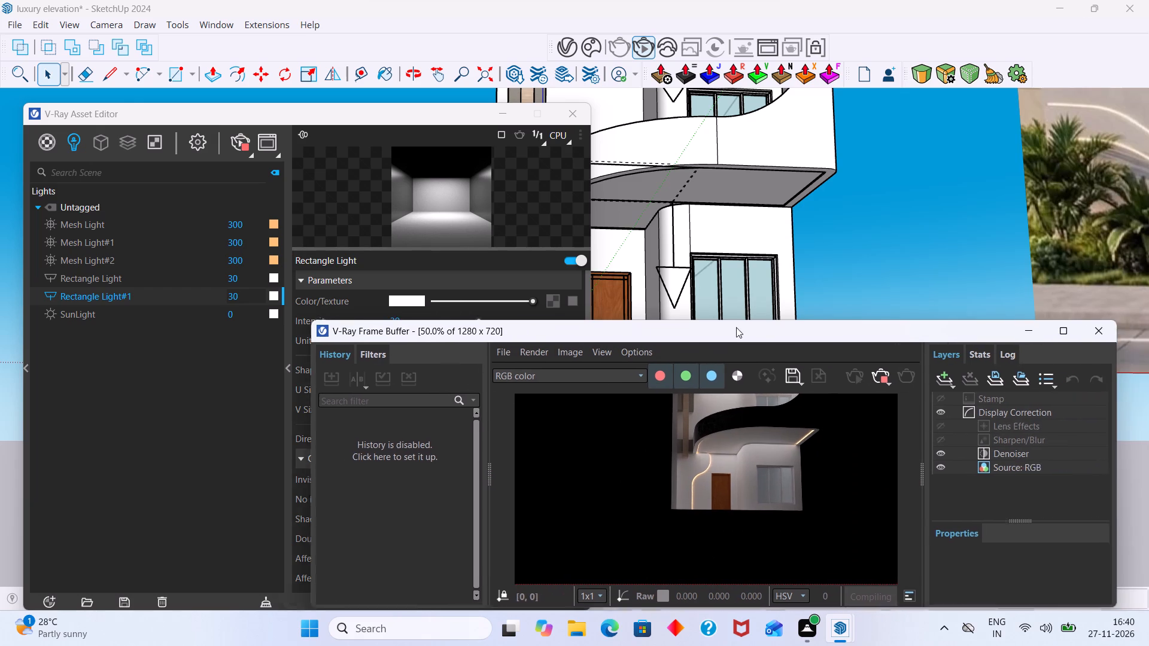
drag(736, 327, 673, 327)
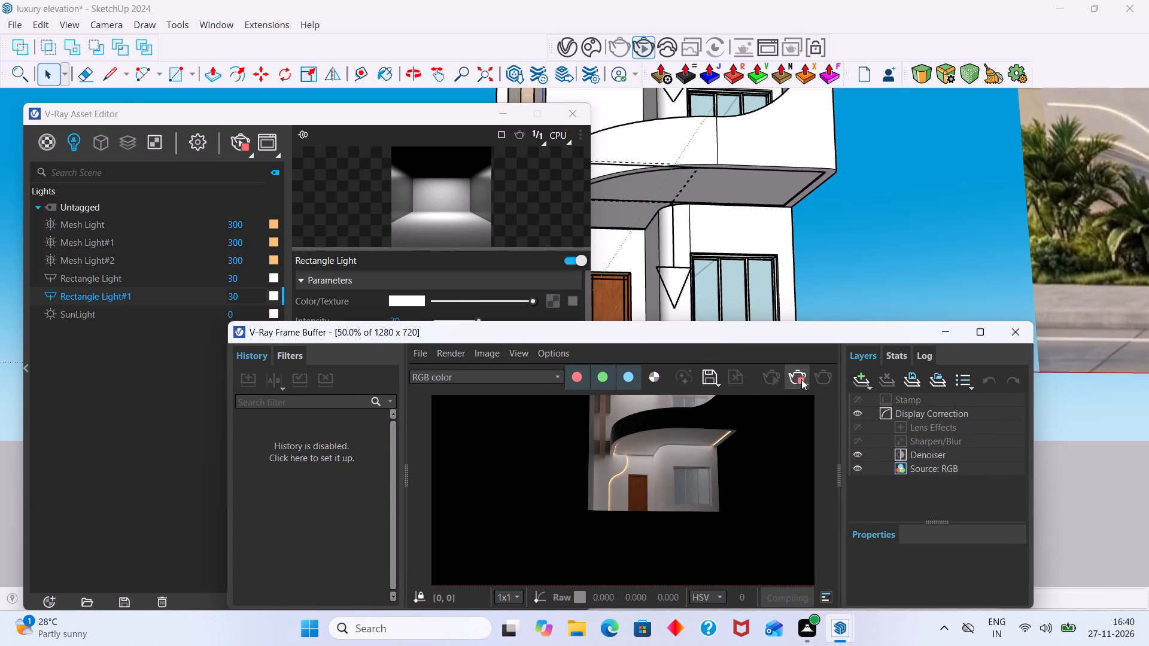
click(801, 379)
click(1011, 336)
Set the Rectangle Light#1 intensity to 100.
scroll(756, 291, up, 1)
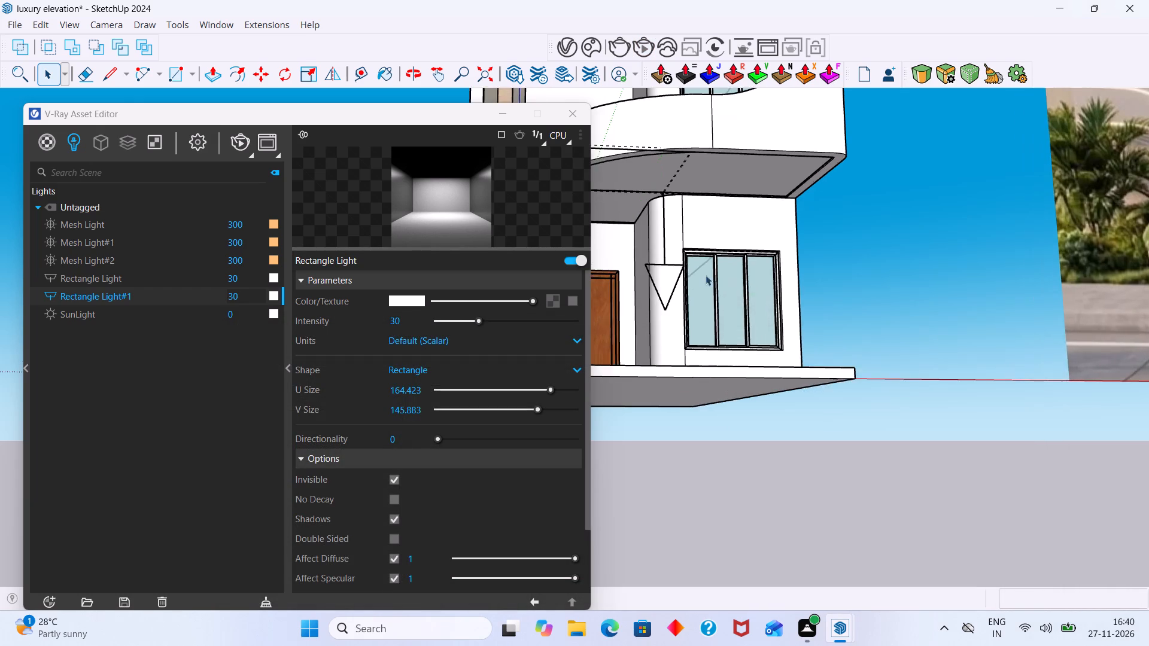
scroll(704, 275, down, 5)
middle_drag(682, 328, 676, 369)
scroll(676, 359, up, 1)
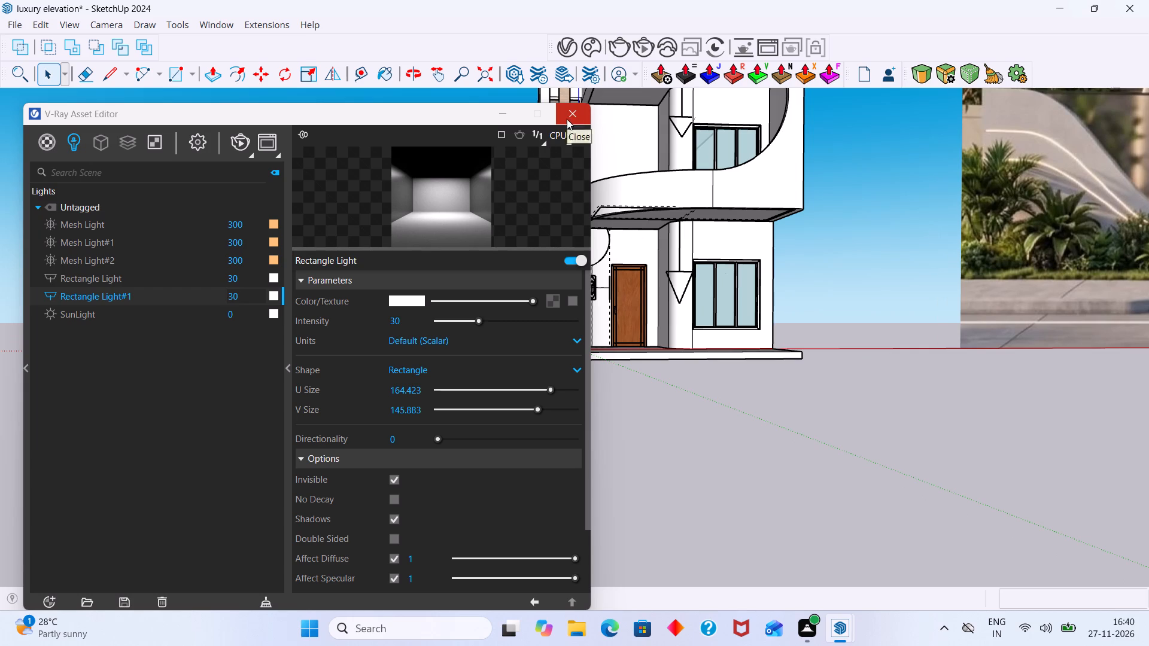
click(241, 298)
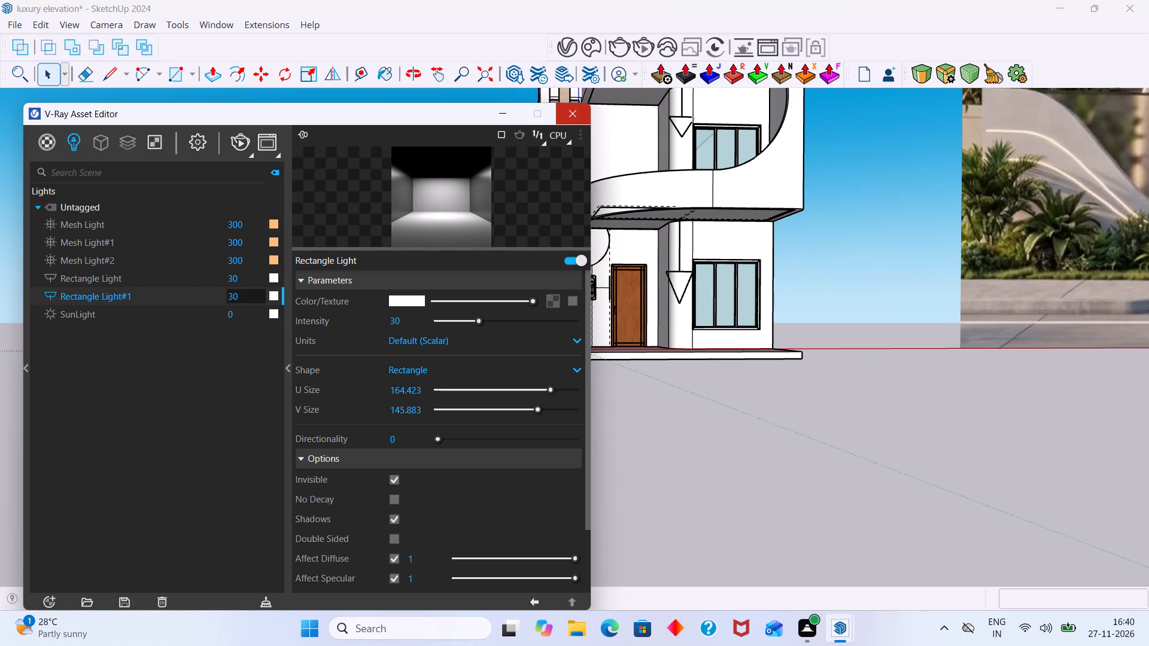
key(BackSpace)
key(BackSpace)
key(BackSpace)
key(BackSpace)
key(BackSpace)
key(BackSpace)
key(BackSpace)
text(100)
Set the Rectangle Light intensity to 100.
click(239, 282)
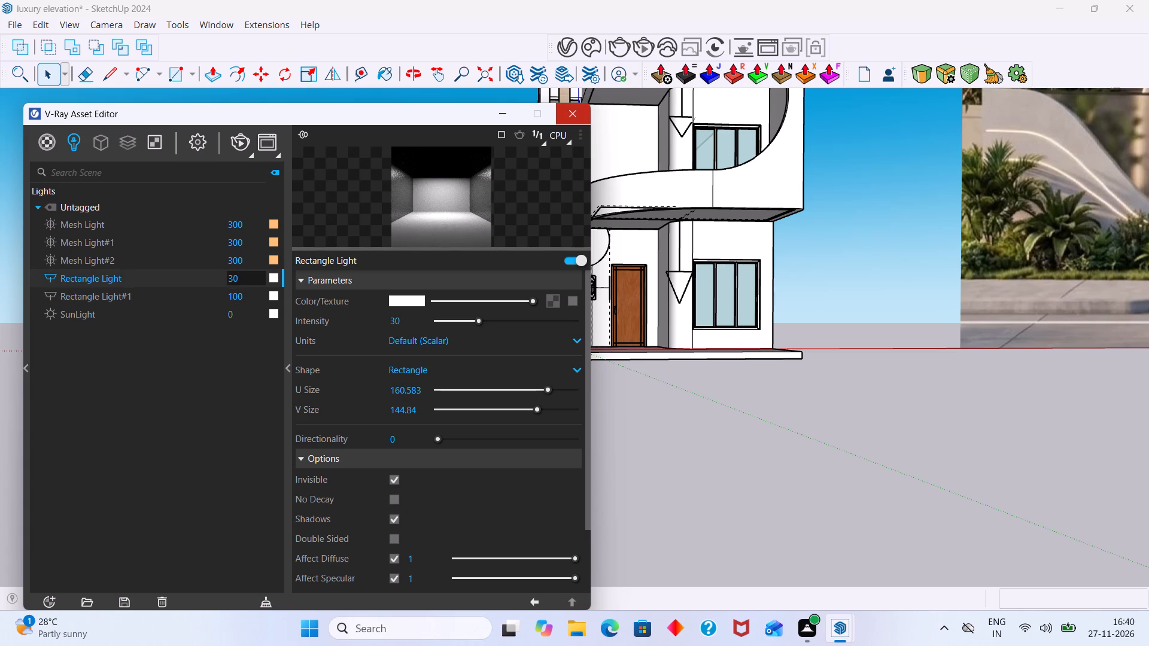
key(BackSpace)
key(BackSpace)
text(100.)
key(BackSpace)
click(760, 403)
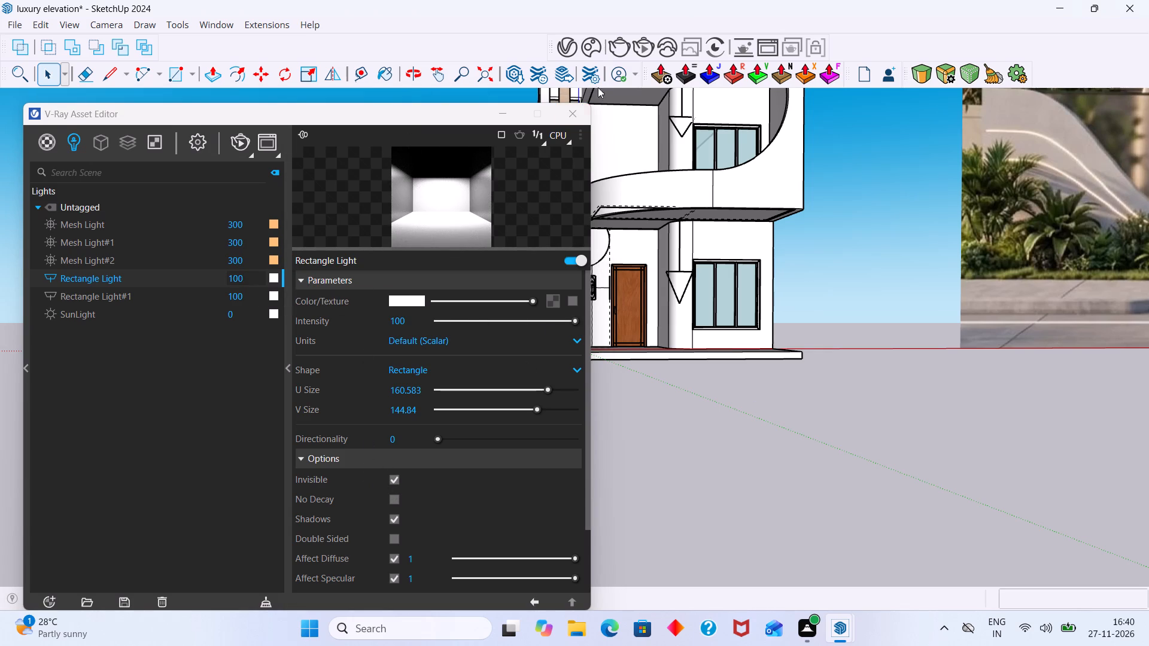
Start an interactive render and examine the lighting beneath the lower balcony and around the entrance from below.
double_click(645, 53)
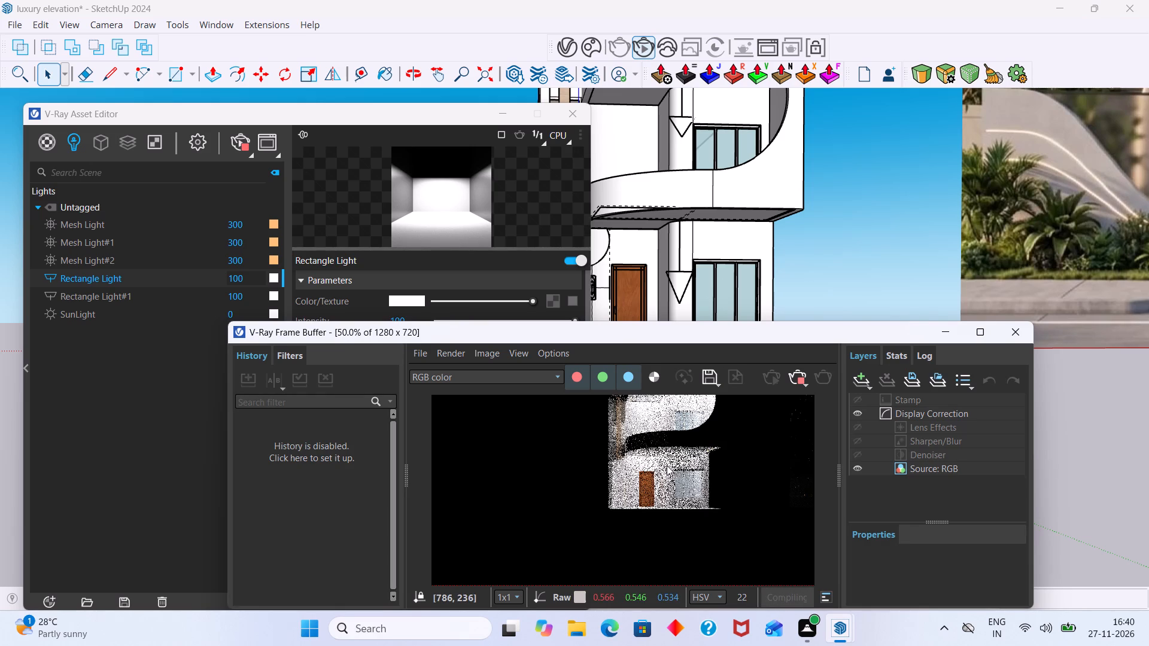
middle_drag(760, 287, 773, 254)
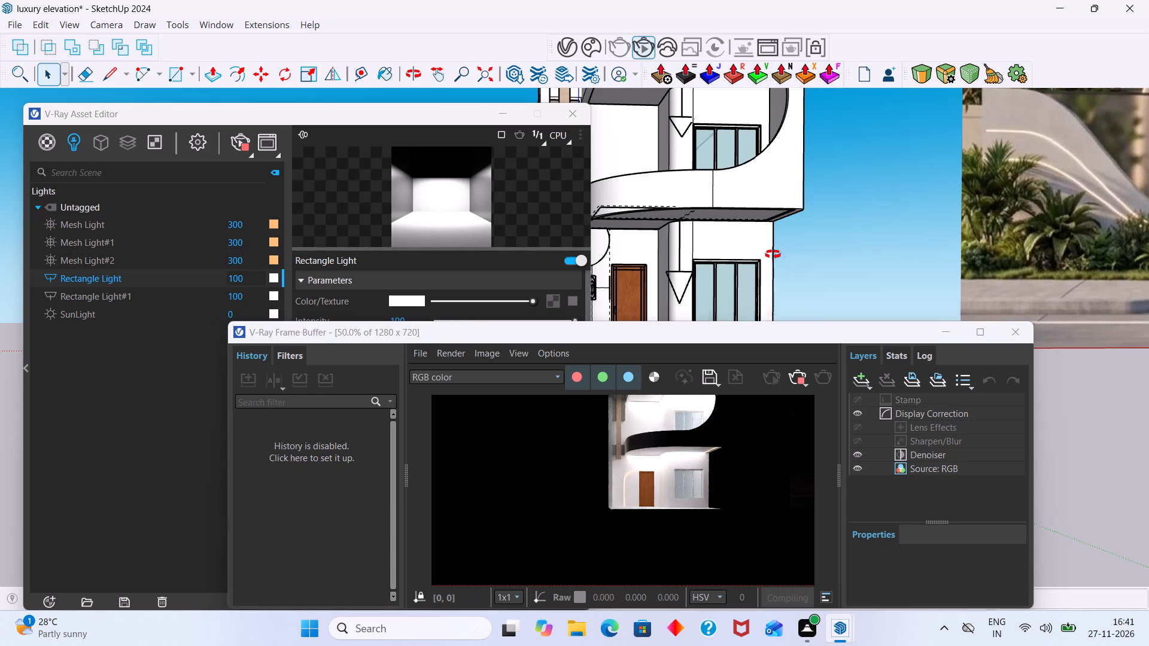
middle_drag(773, 254, 795, 179)
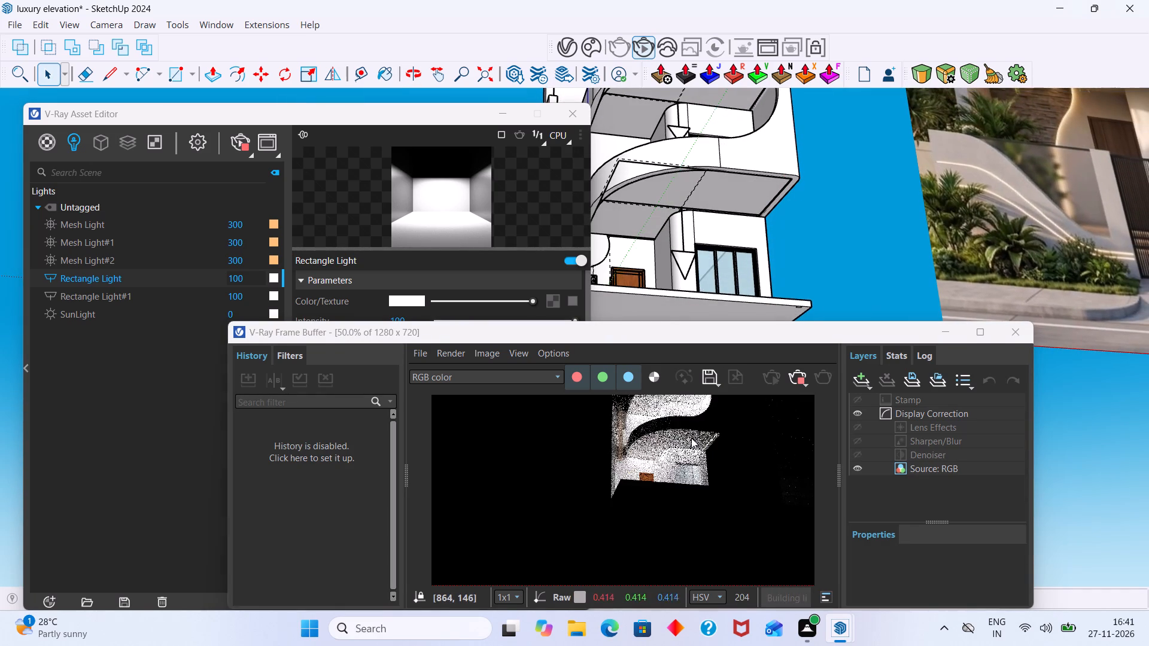
scroll(691, 438, up, 1)
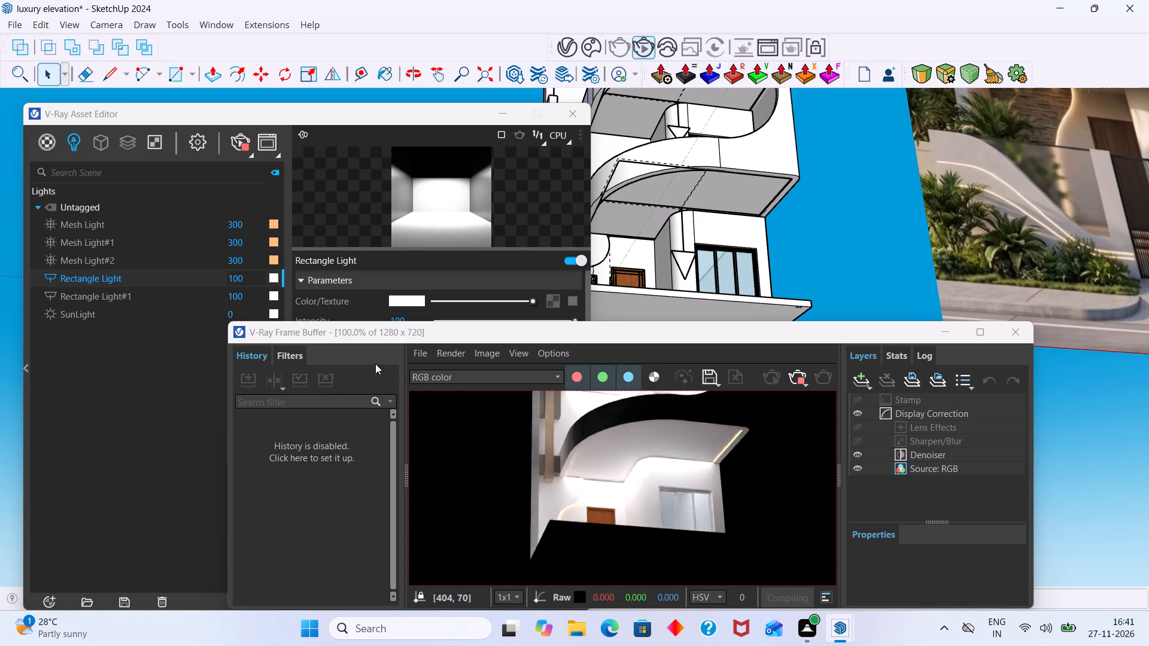
scroll(701, 487, down, 1)
middle_drag(673, 490, 656, 528)
Set the Rectangle Light intensity to 50.
click(246, 278)
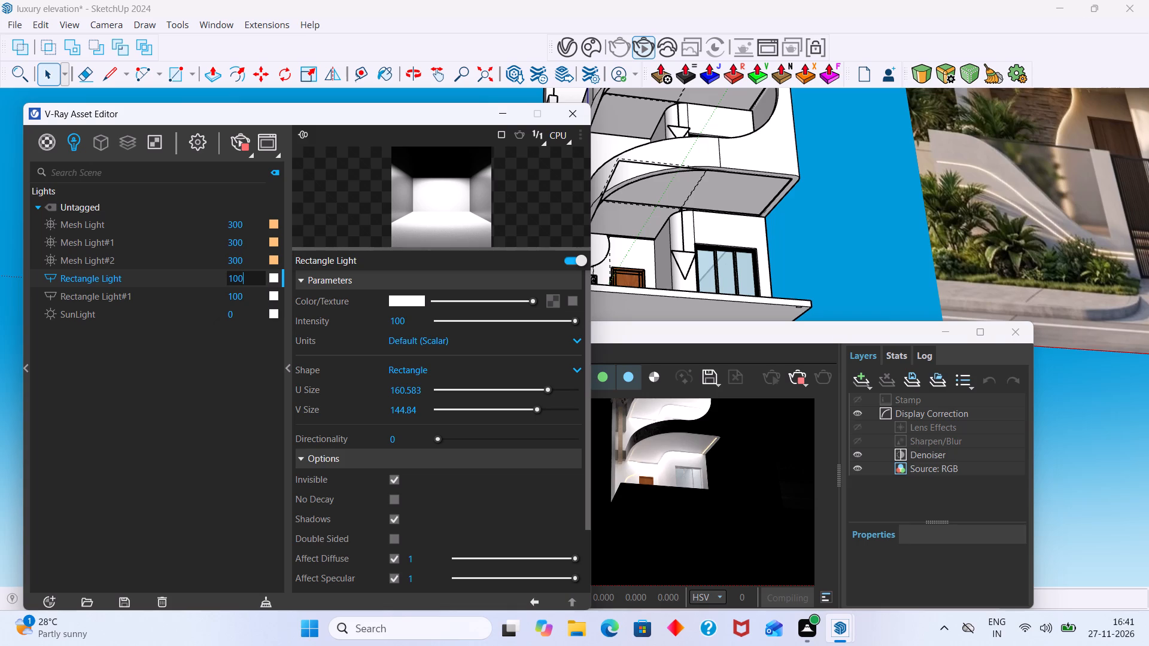
key(BackSpace)
key(BackSpace)
key(BackSpace)
text(50)
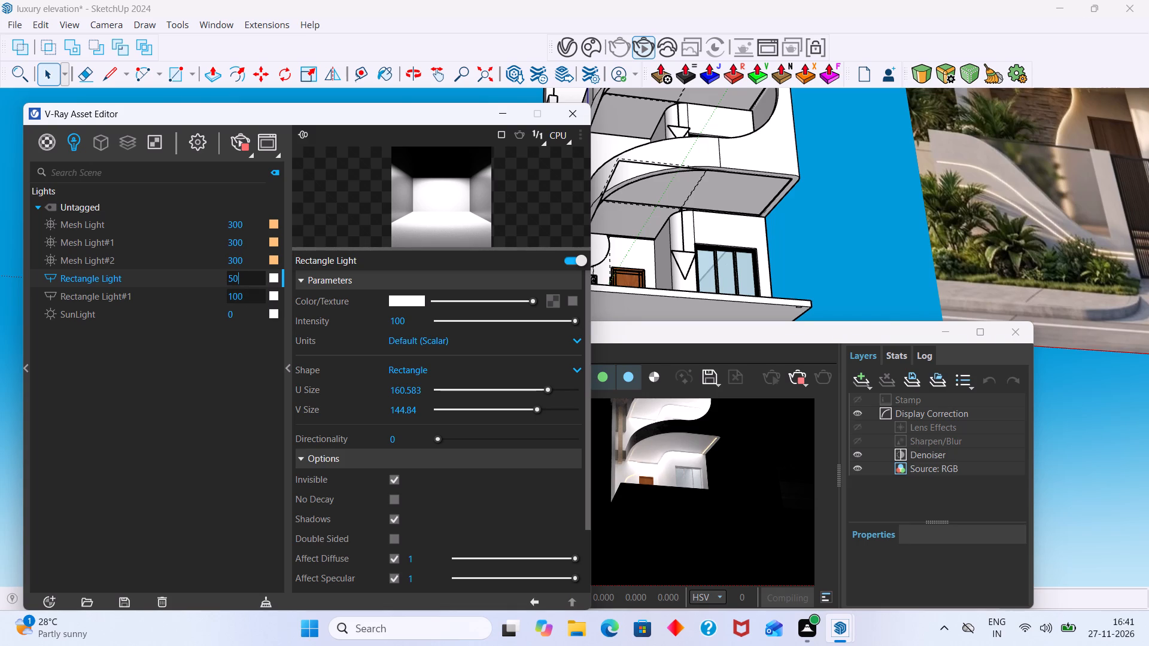
Set the Rectangle Light#1 intensity to 50.
click(242, 298)
key(BackSpace)
key(BackSpace)
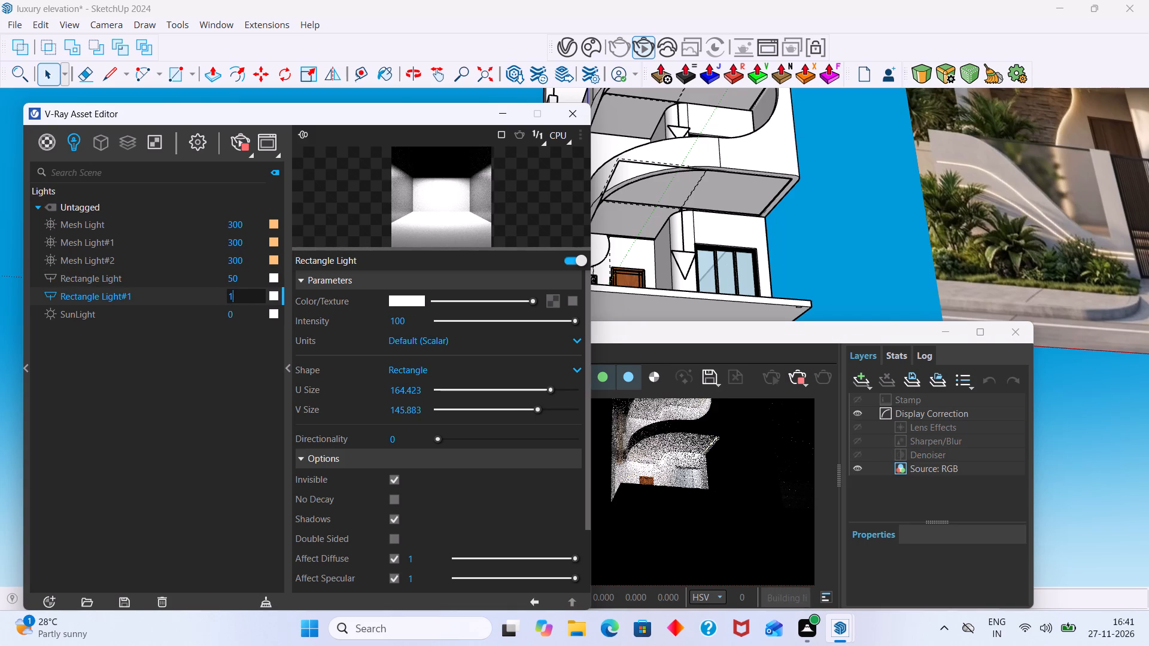
key(BackSpace)
key(2)
key(BackSpace)
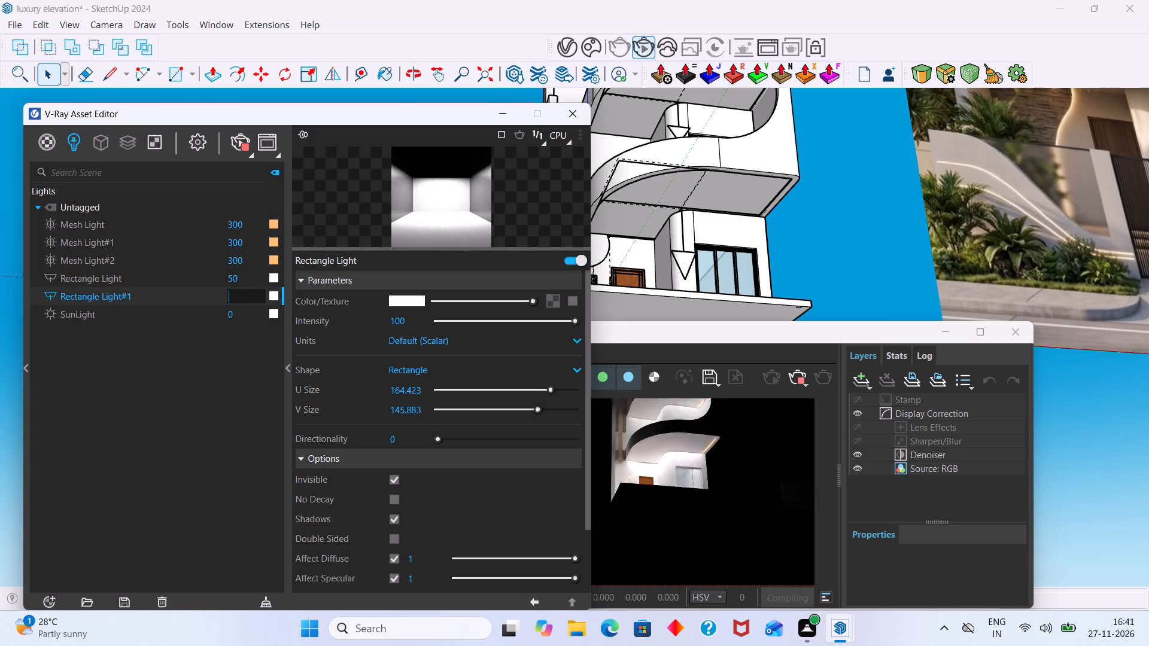
text(50)
key(Return)
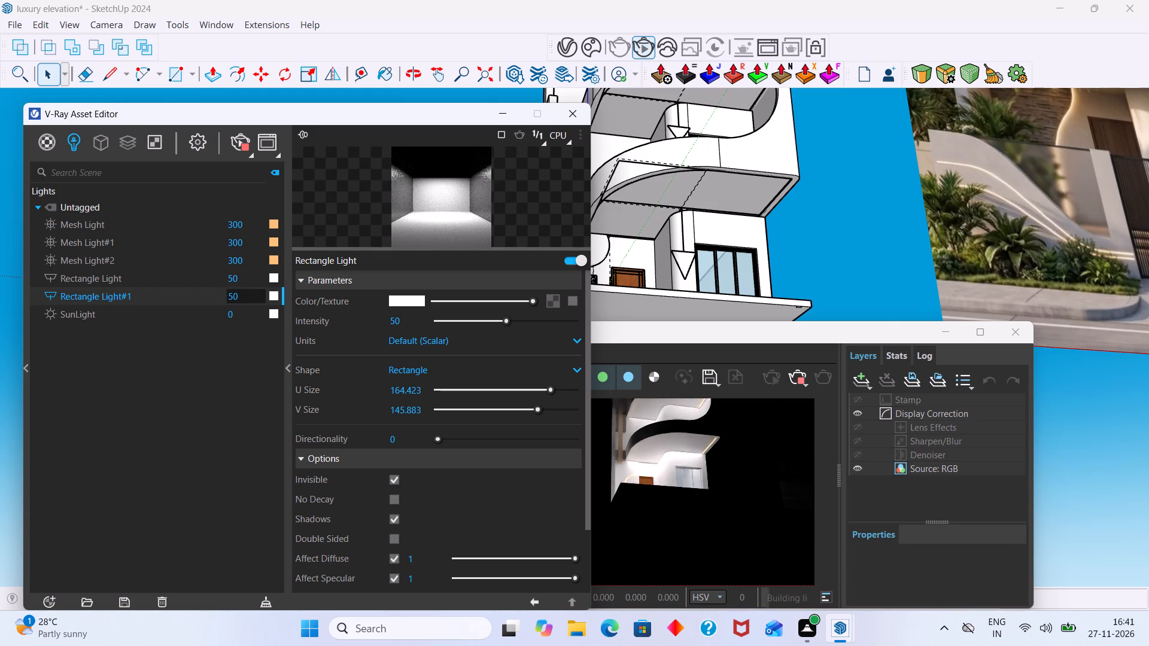
click(174, 380)
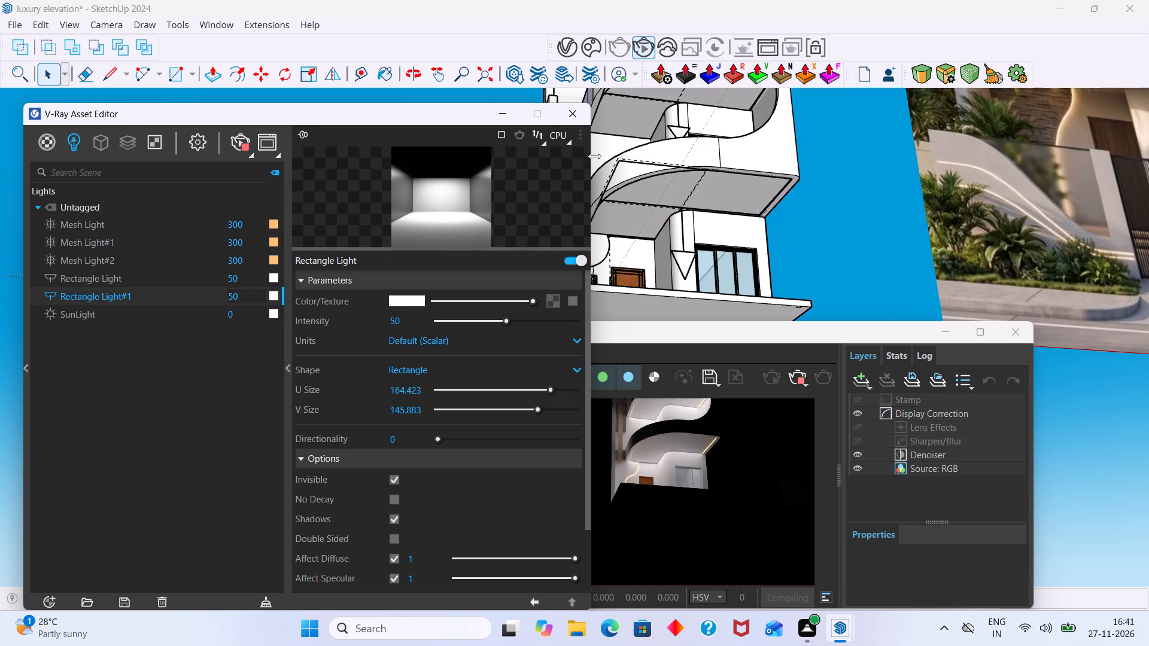
Examine the dimmed balcony and entrance lighting in the interactive render, close up and from a more frontal viewpoint.
scroll(692, 457, up, 3)
scroll(692, 458, down, 2)
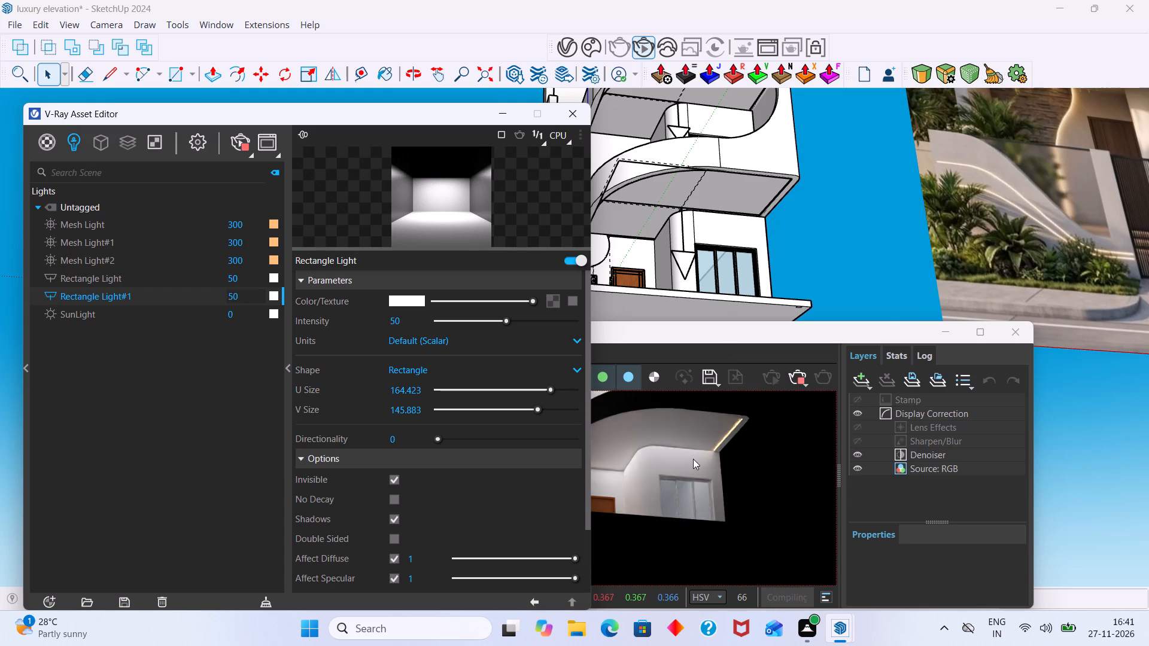
middle_drag(768, 239, 761, 268)
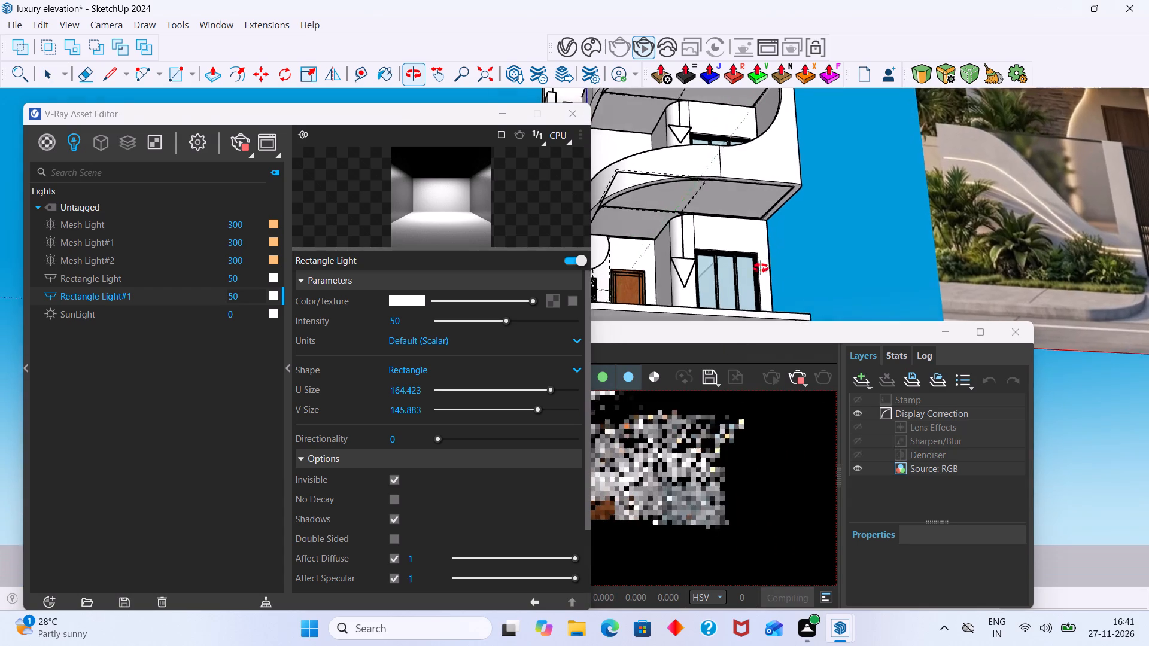
middle_drag(761, 268, 755, 281)
middle_drag(746, 246, 746, 279)
scroll(747, 270, down, 3)
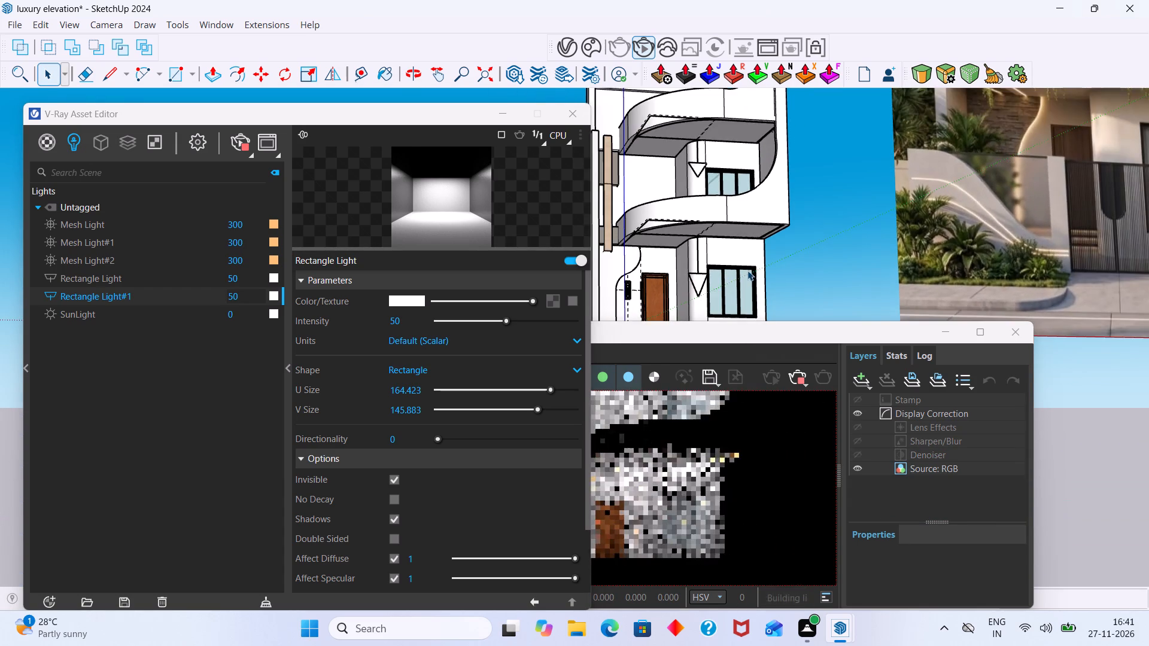
scroll(782, 282, down, 2)
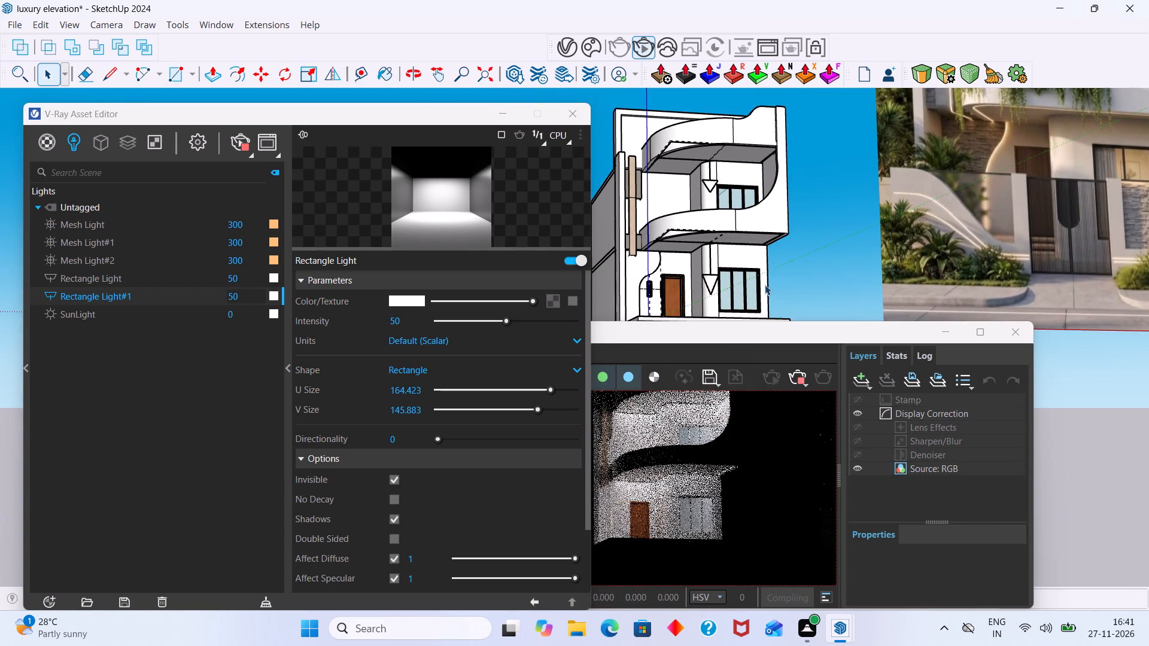
Close the V-Ray Asset Editor, stop the interactive render and close the V-Ray Frame Buffer.
click(573, 115)
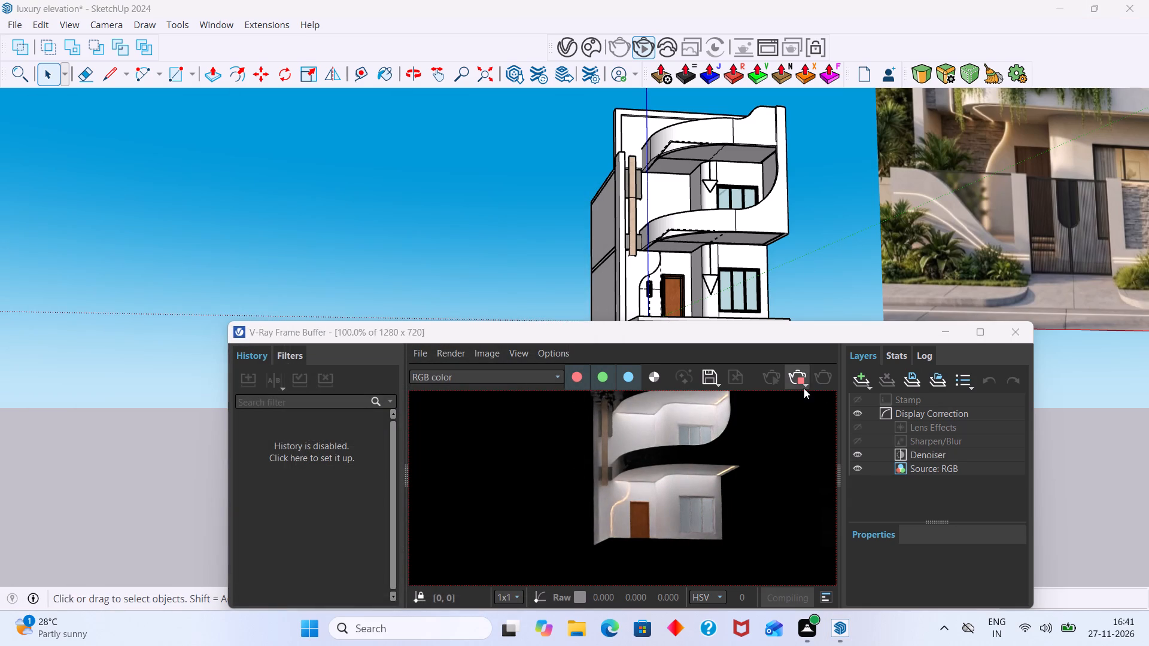
click(803, 382)
click(1003, 334)
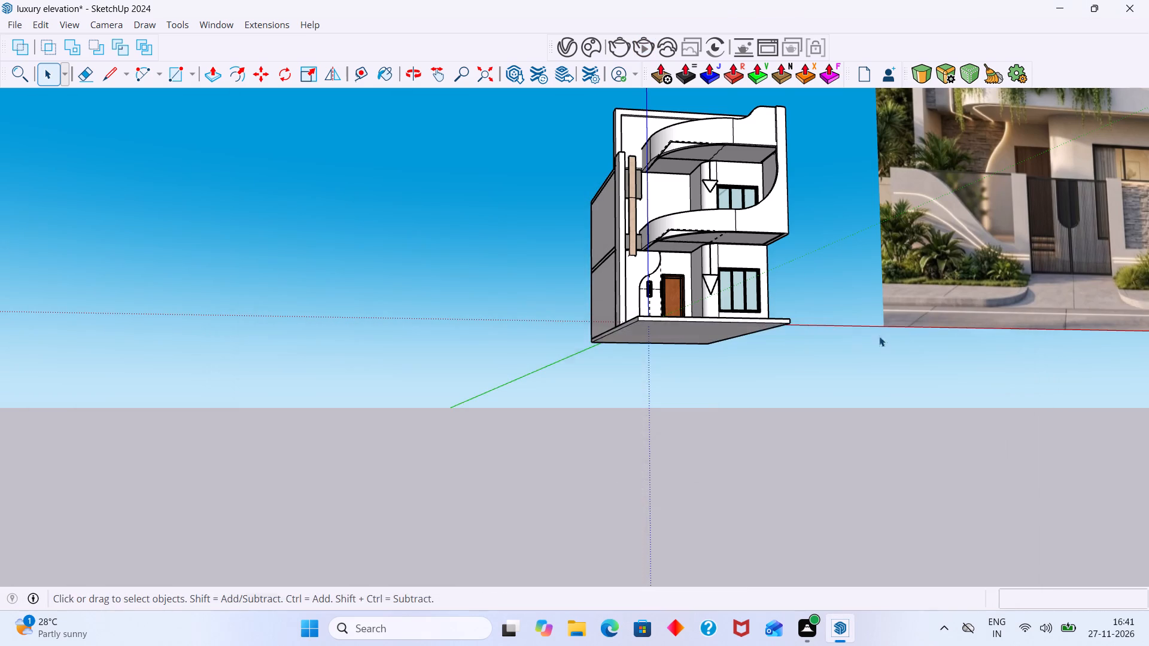
Examine the whole house front and its entrance plinth from several angles against the reference image.
scroll(762, 322, up, 2)
scroll(752, 314, down, 1)
middle_drag(750, 309, 727, 390)
scroll(729, 364, down, 4)
shift+middle_drag(736, 348, 554, 344)
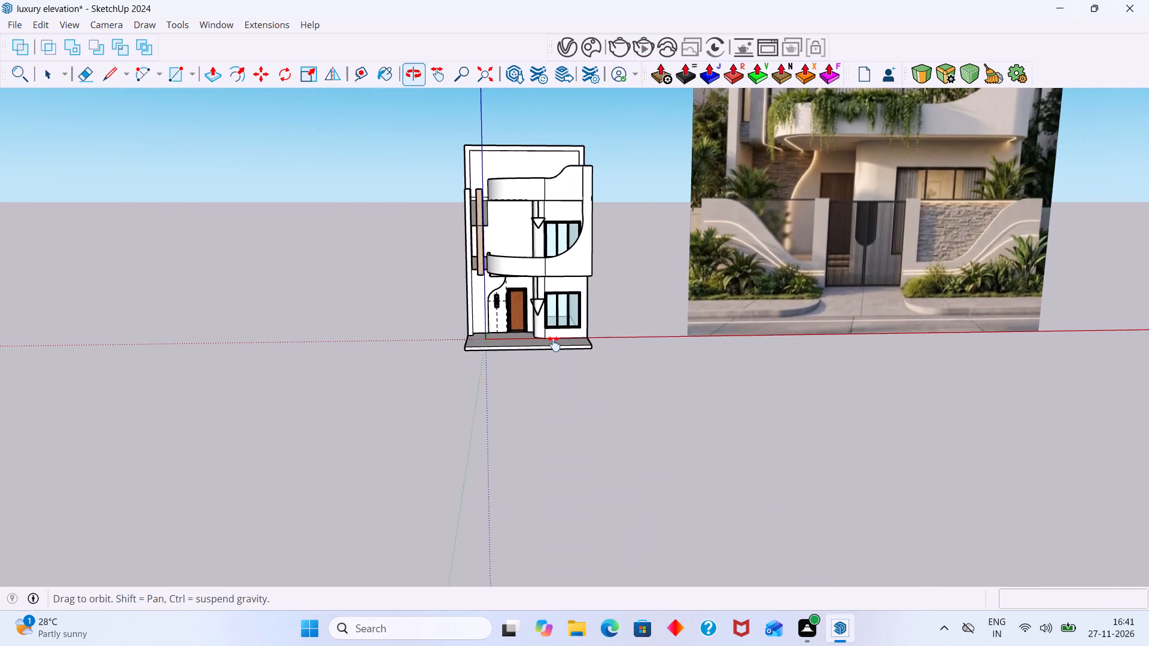
shift+middle_drag(554, 344, 555, 344)
scroll(578, 343, down, 4)
middle_drag(593, 365, 624, 366)
scroll(552, 340, up, 6)
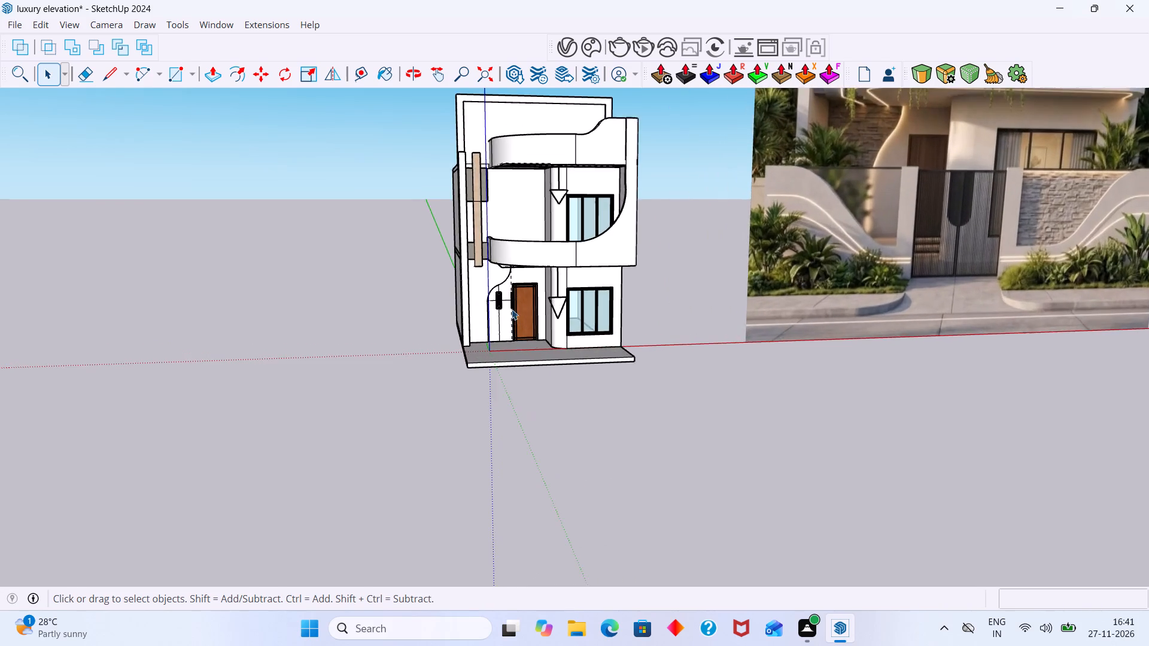
scroll(531, 315, up, 1)
scroll(531, 315, down, 4)
middle_drag(555, 321, 597, 285)
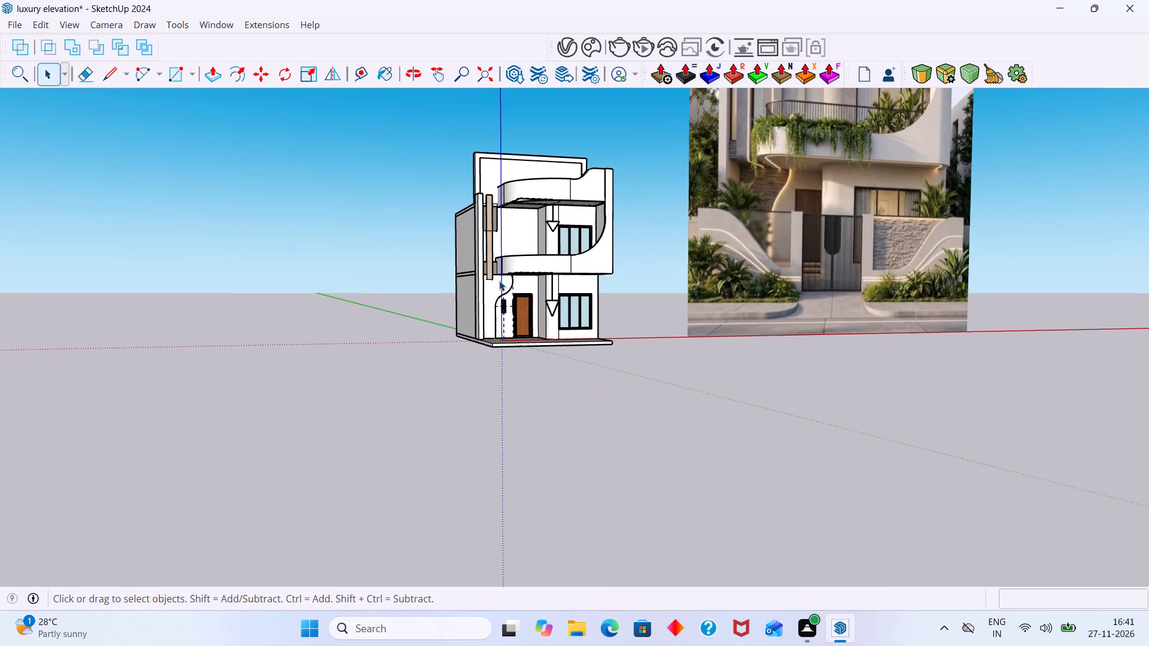
middle_drag(528, 285, 483, 363)
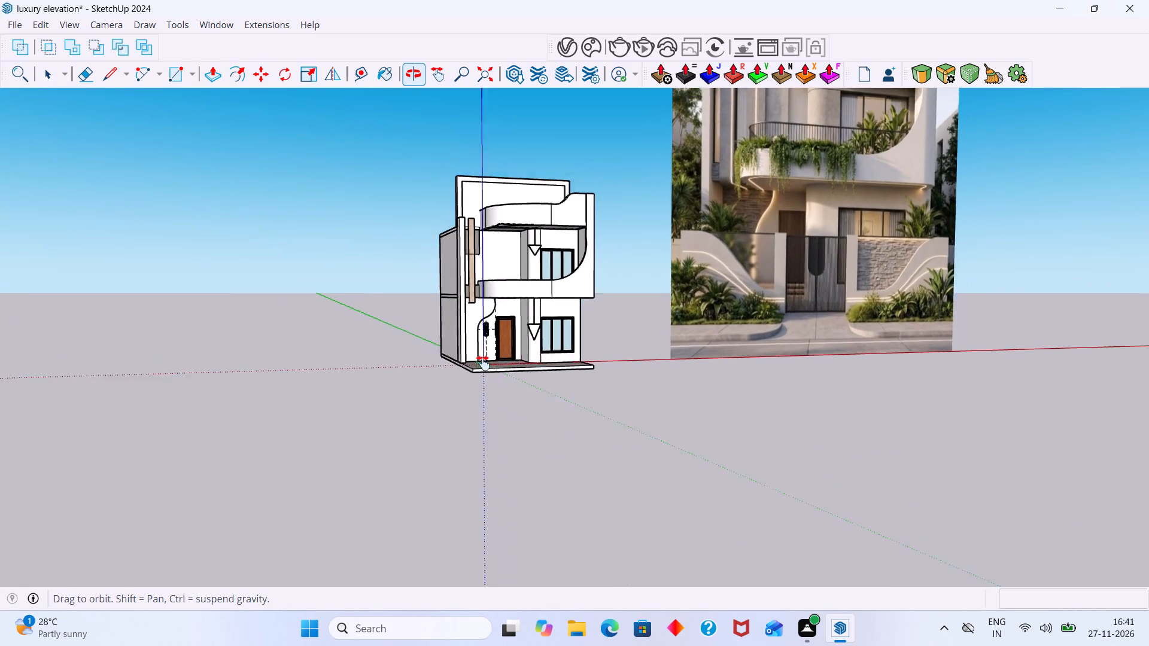
middle_drag(483, 363, 469, 316)
scroll(528, 333, down, 1)
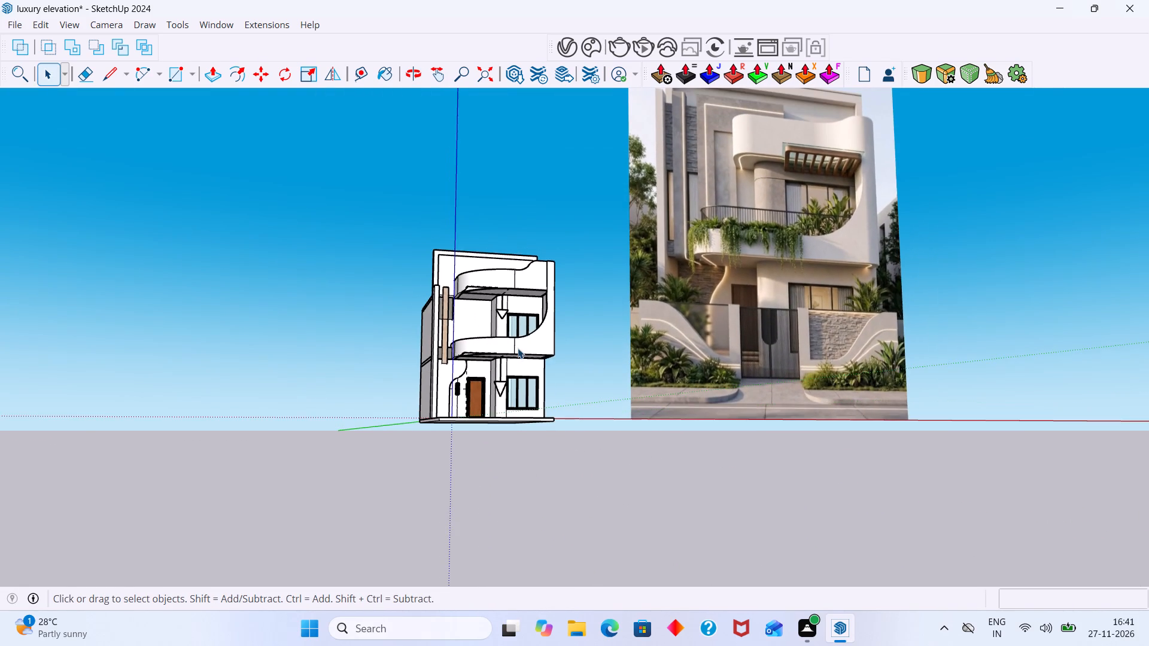
scroll(518, 348, down, 1)
middle_drag(527, 358, 513, 351)
scroll(439, 351, up, 4)
middle_drag(452, 362, 439, 435)
scroll(455, 434, up, 1)
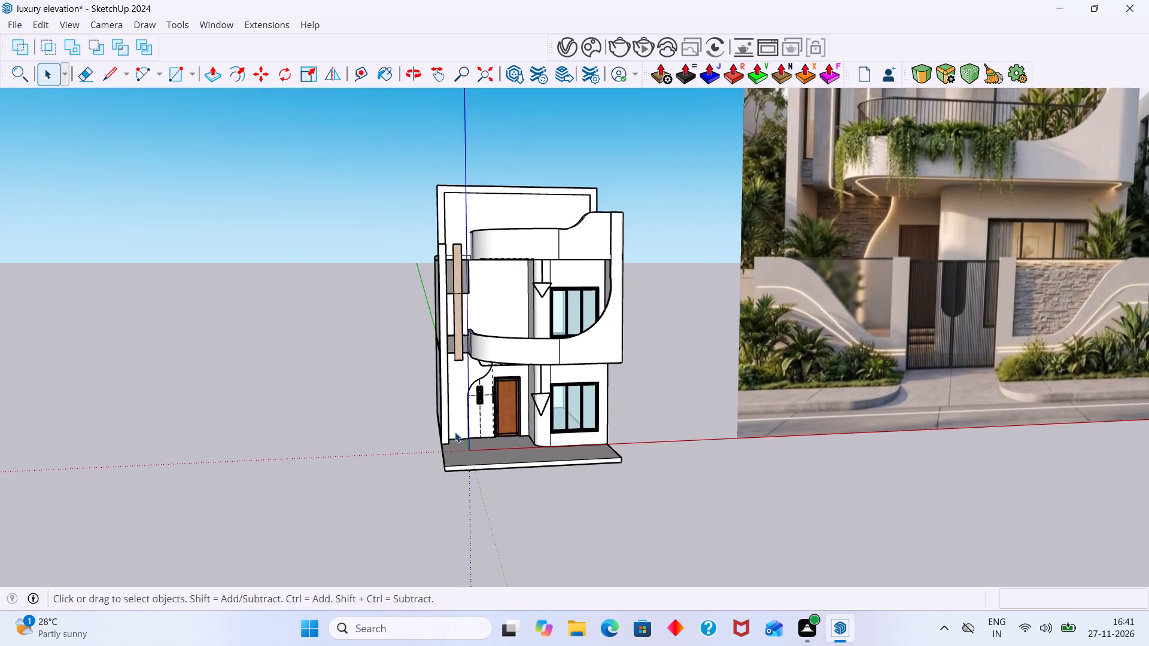
scroll(456, 434, down, 2)
middle_drag(513, 492, 573, 502)
scroll(484, 467, up, 2)
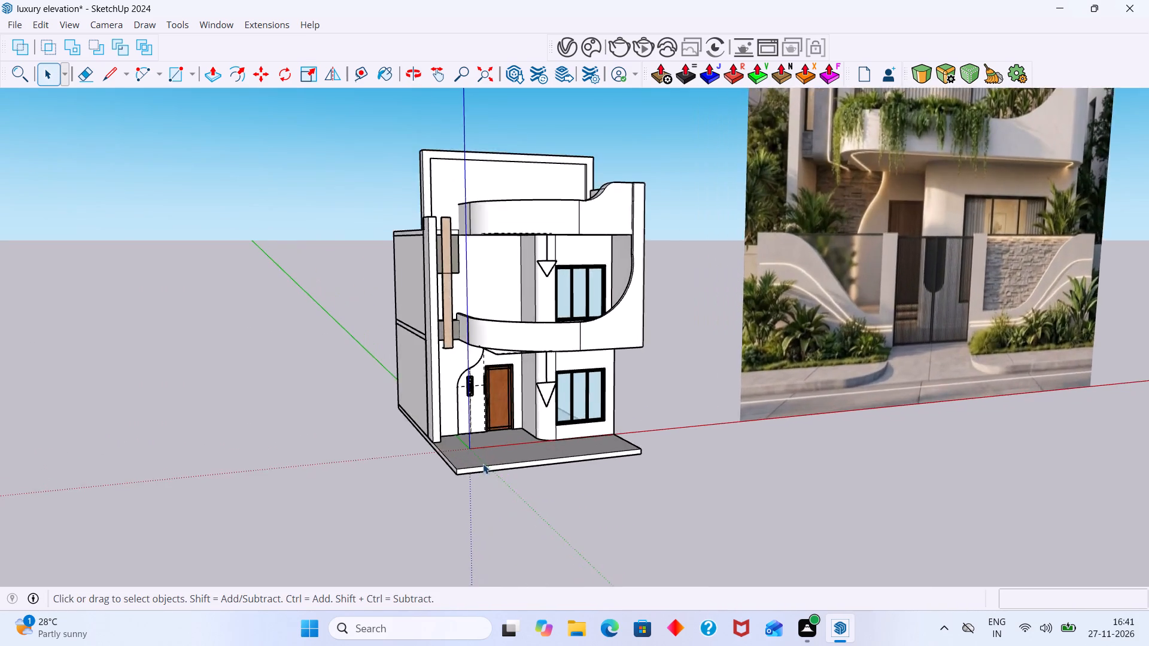
scroll(483, 464, up, 6)
middle_drag(409, 435, 475, 427)
scroll(471, 434, up, 1)
scroll(470, 434, down, 3)
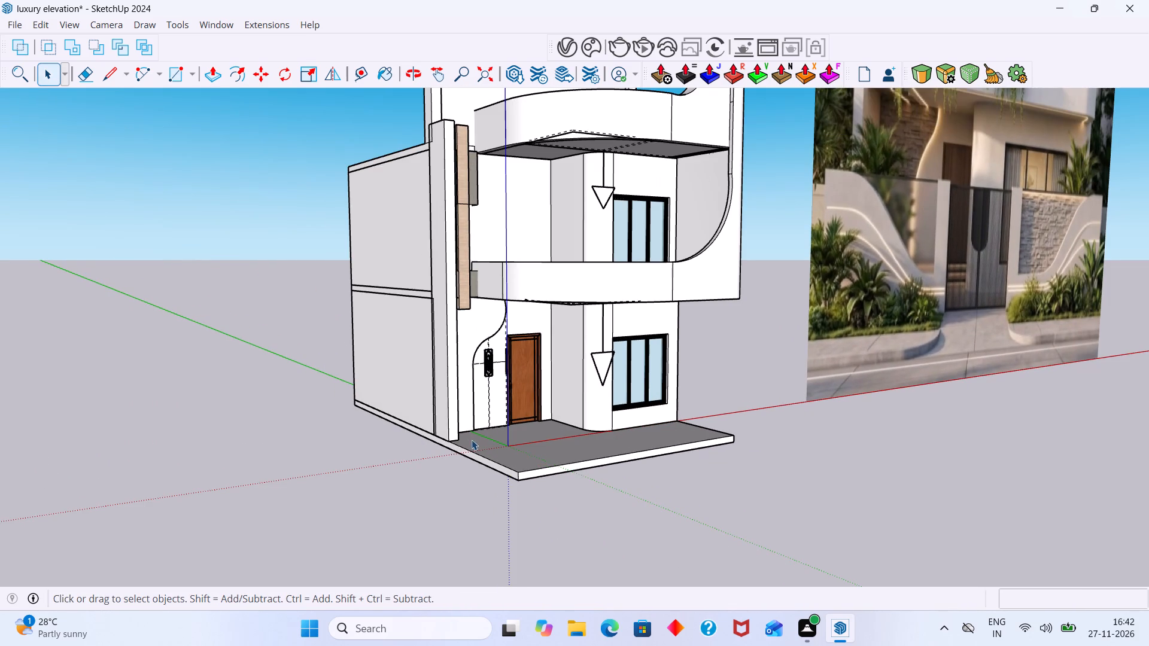
scroll(460, 432, down, 2)
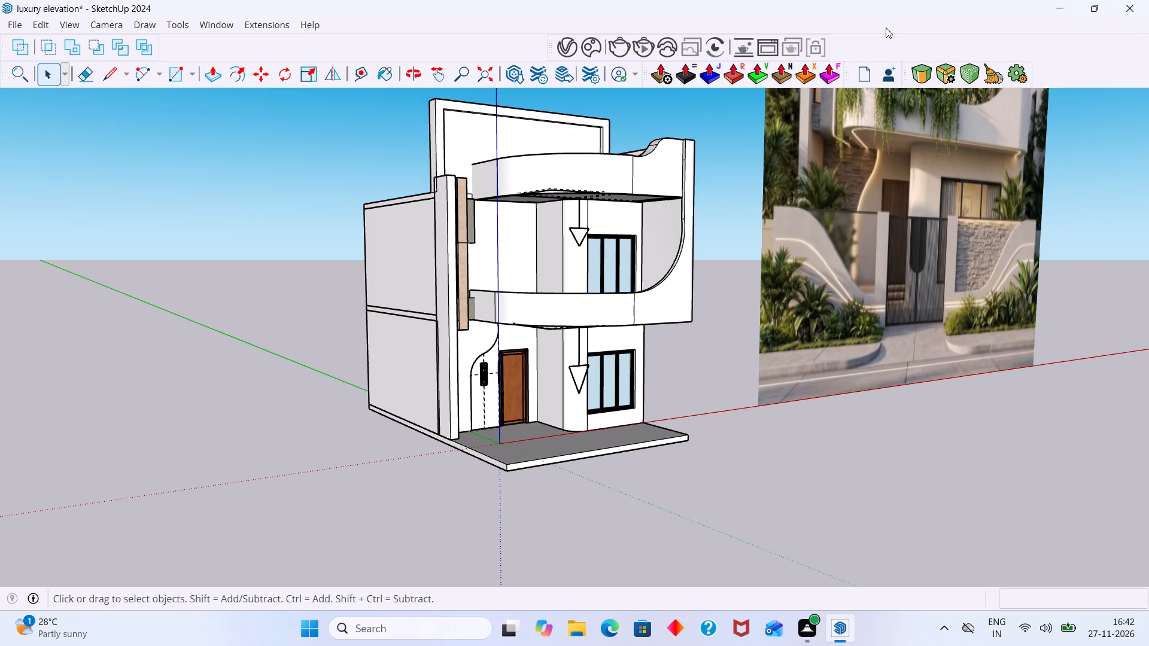
Display the 1001bit - tools extension's tool set.
right_click(891, 28)
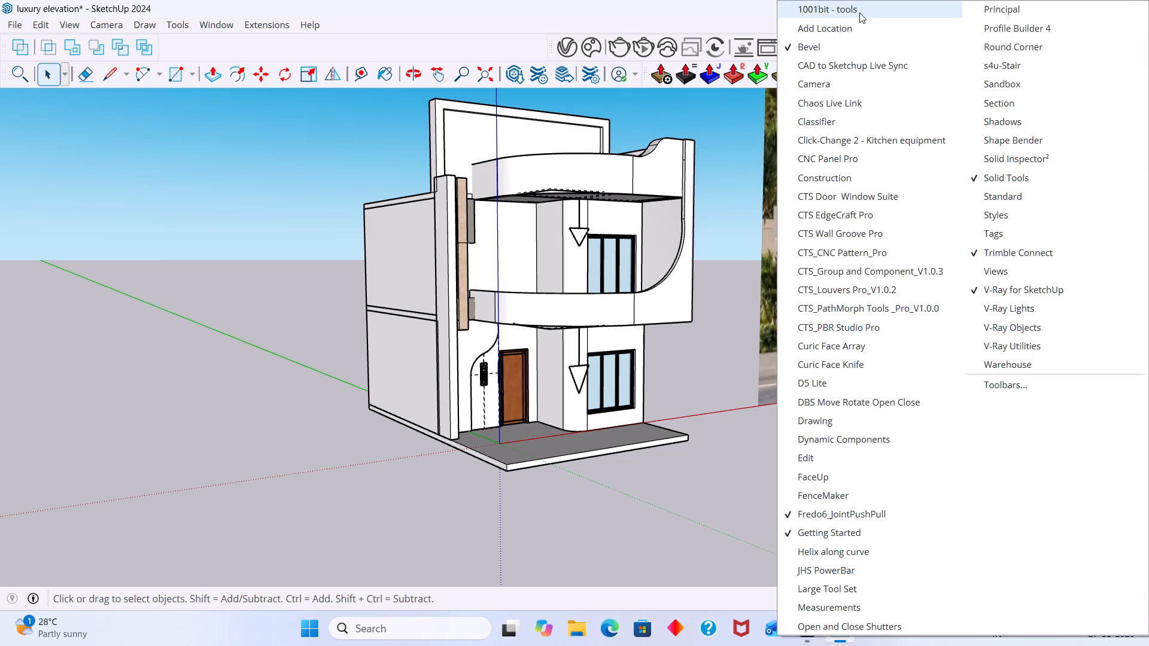
click(859, 12)
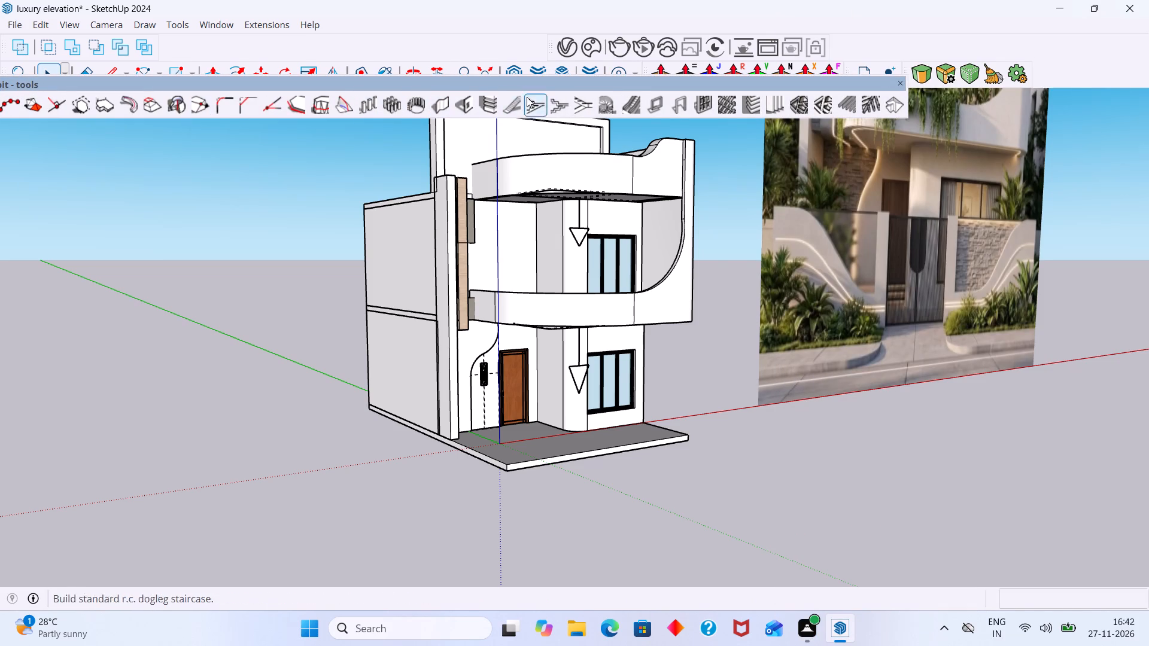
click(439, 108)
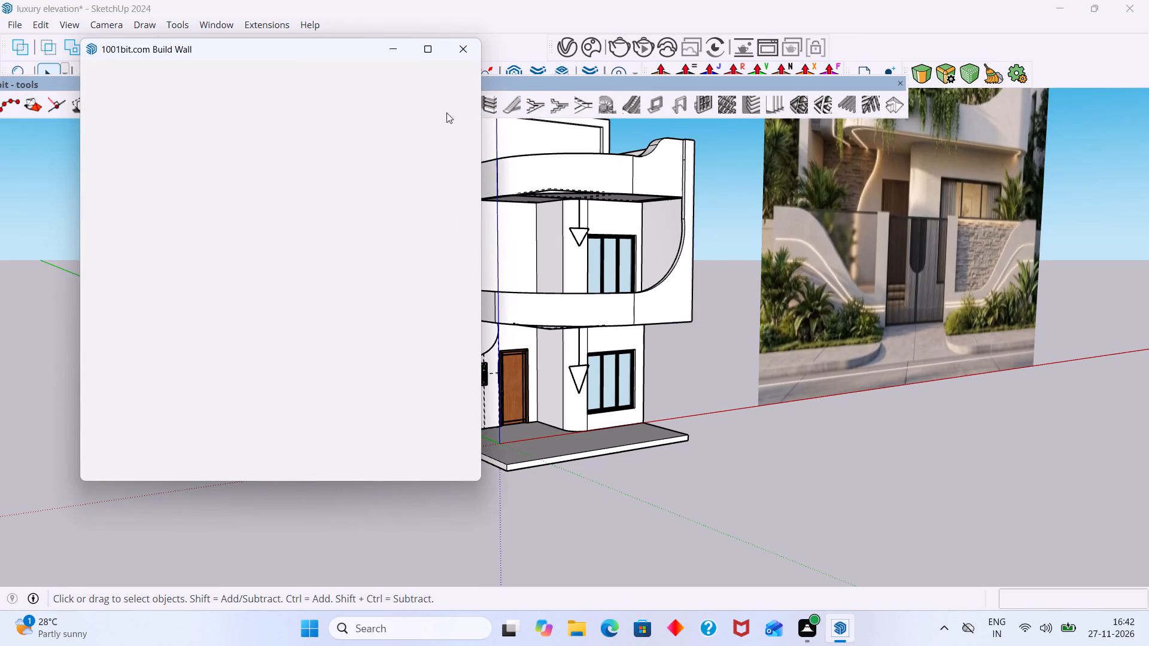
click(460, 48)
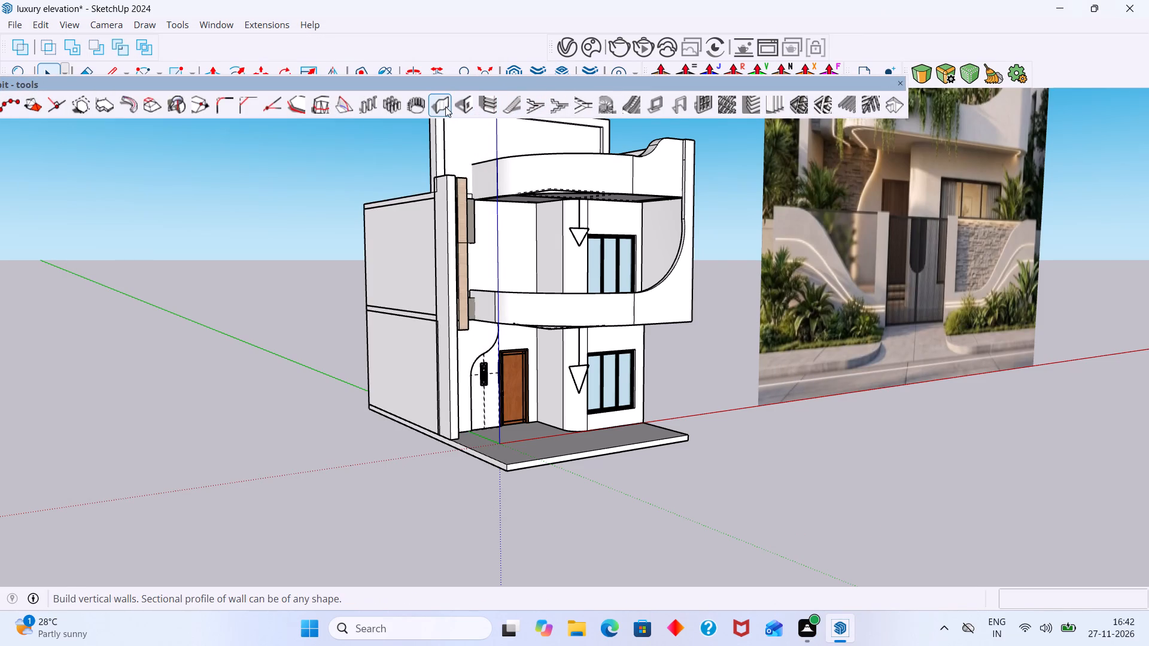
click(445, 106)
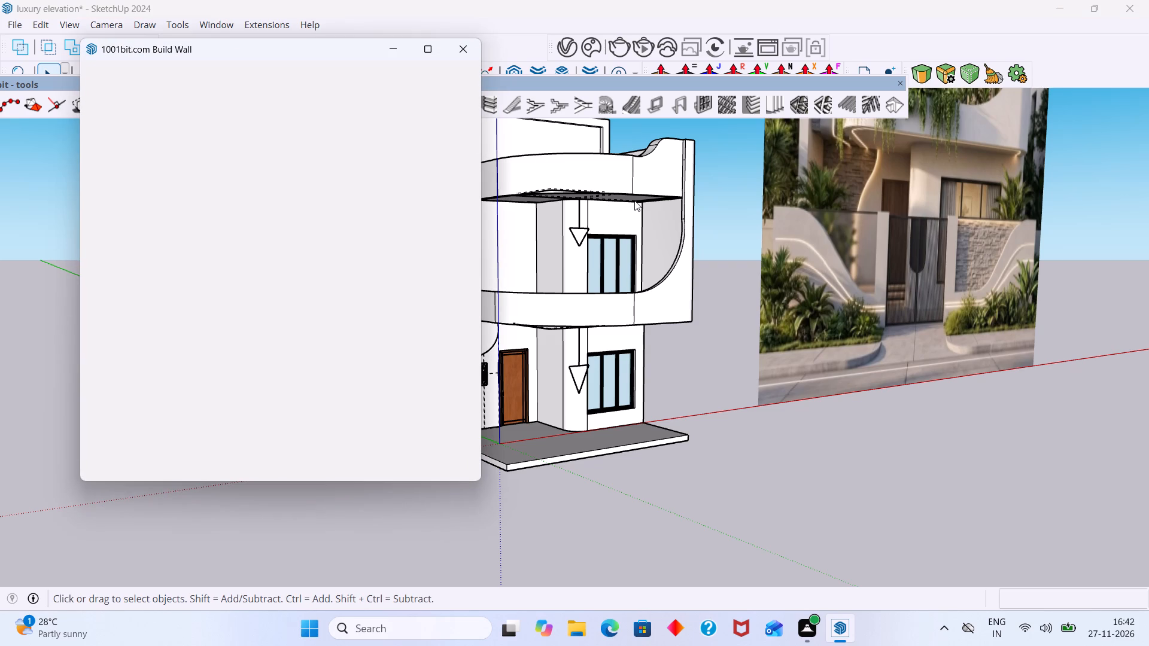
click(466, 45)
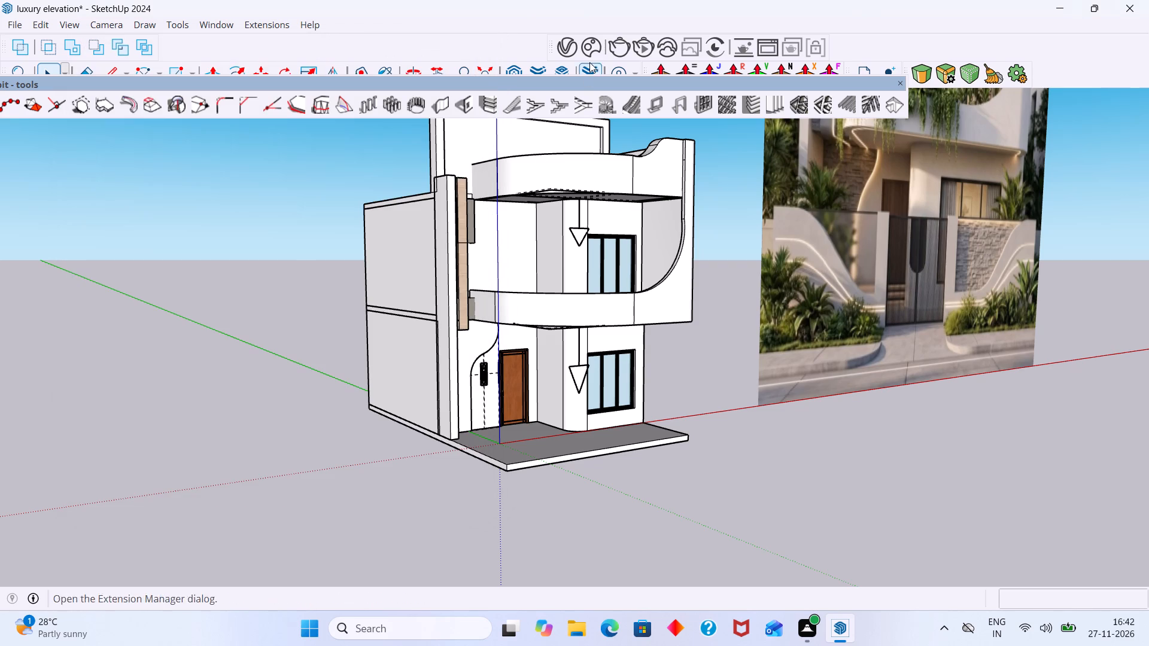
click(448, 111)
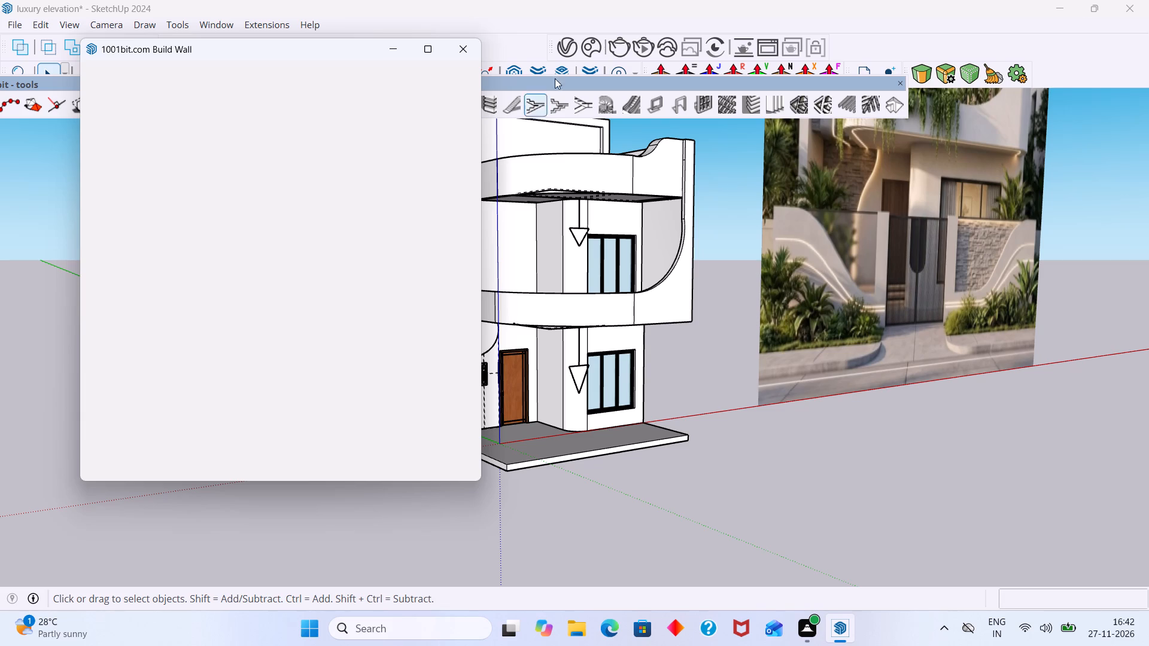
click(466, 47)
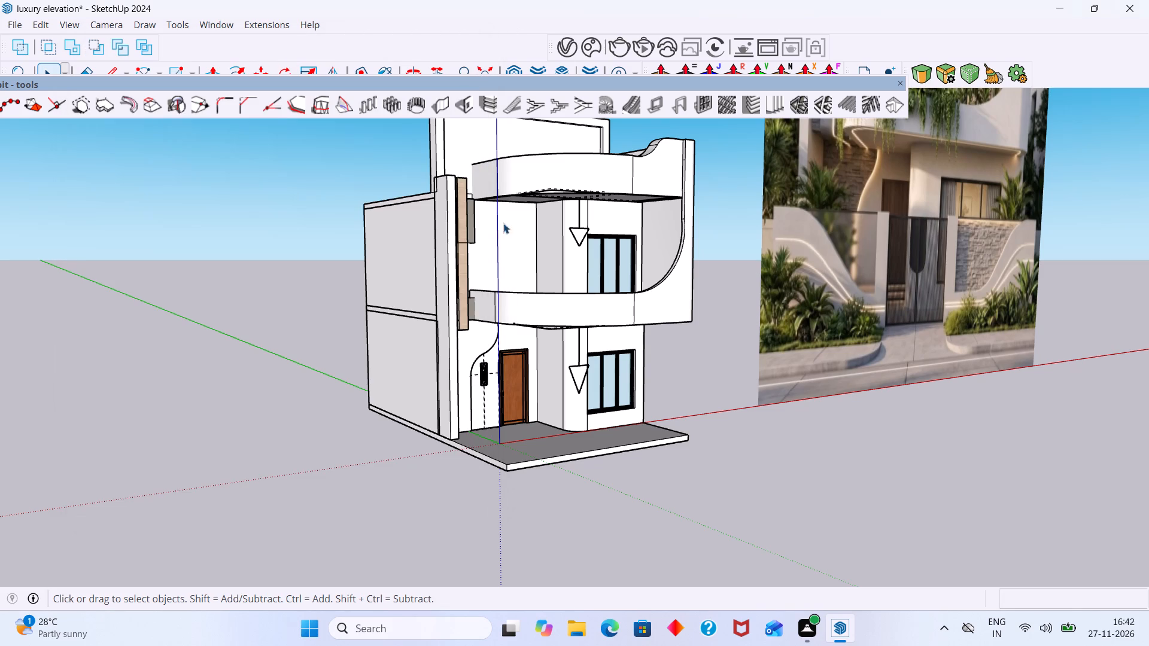
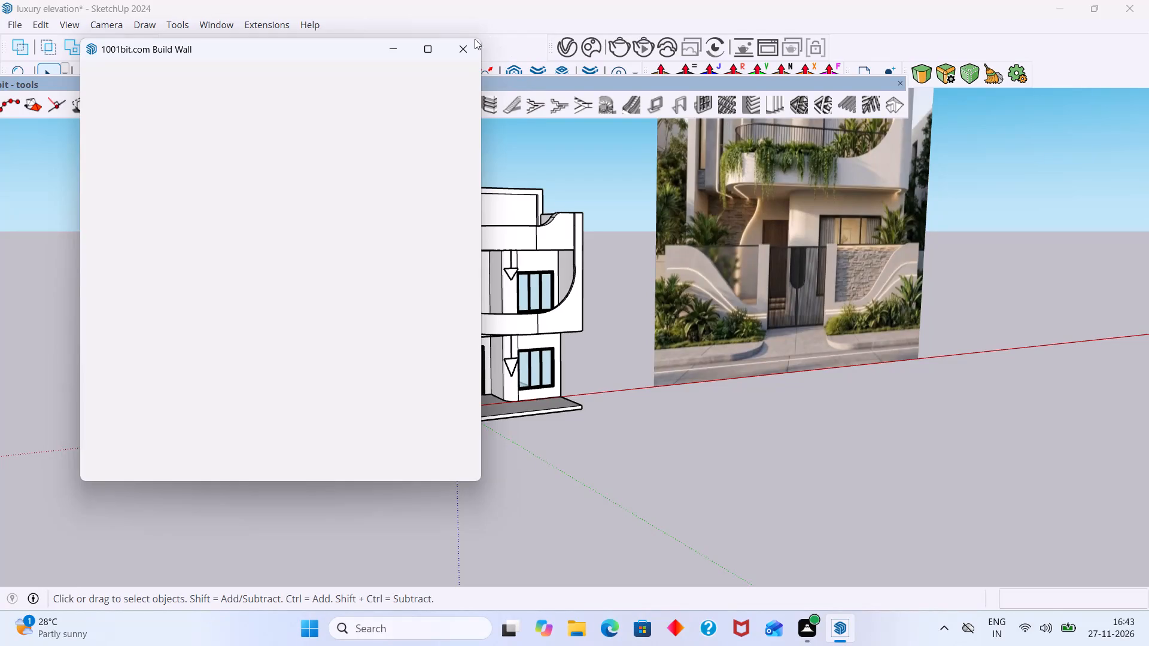
Dismiss the 1001bit Build Wall window and dock the 1001bit tool set in its own row above the drawing area.
click(462, 47)
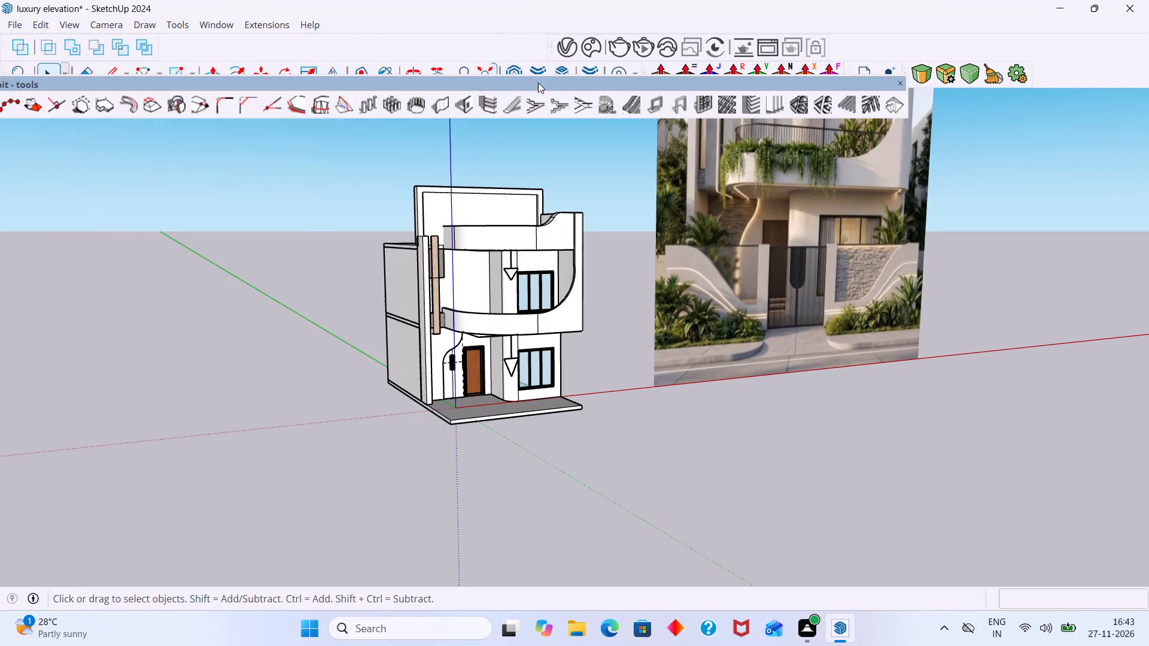
drag(600, 80, 637, 95)
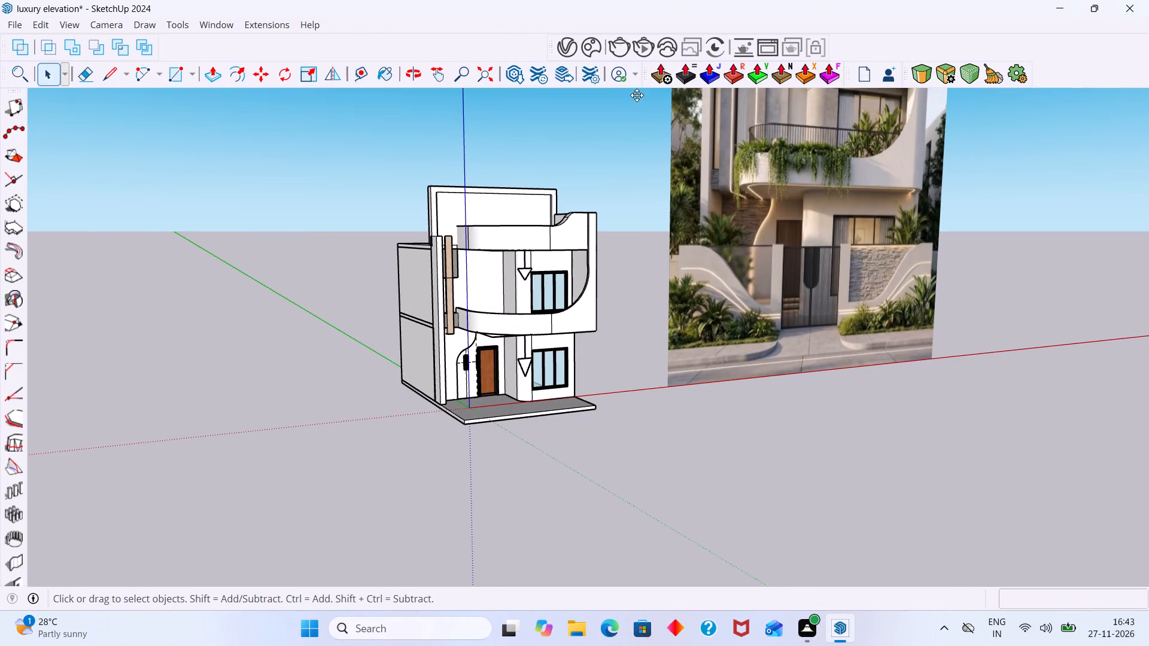
drag(637, 95, 618, 79)
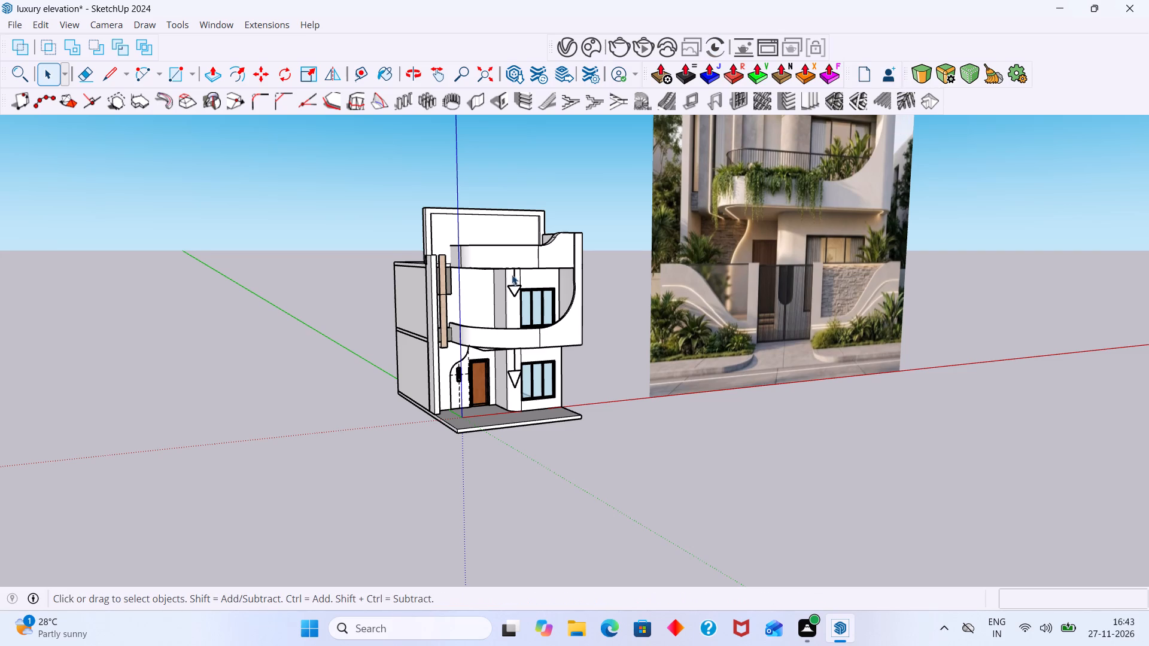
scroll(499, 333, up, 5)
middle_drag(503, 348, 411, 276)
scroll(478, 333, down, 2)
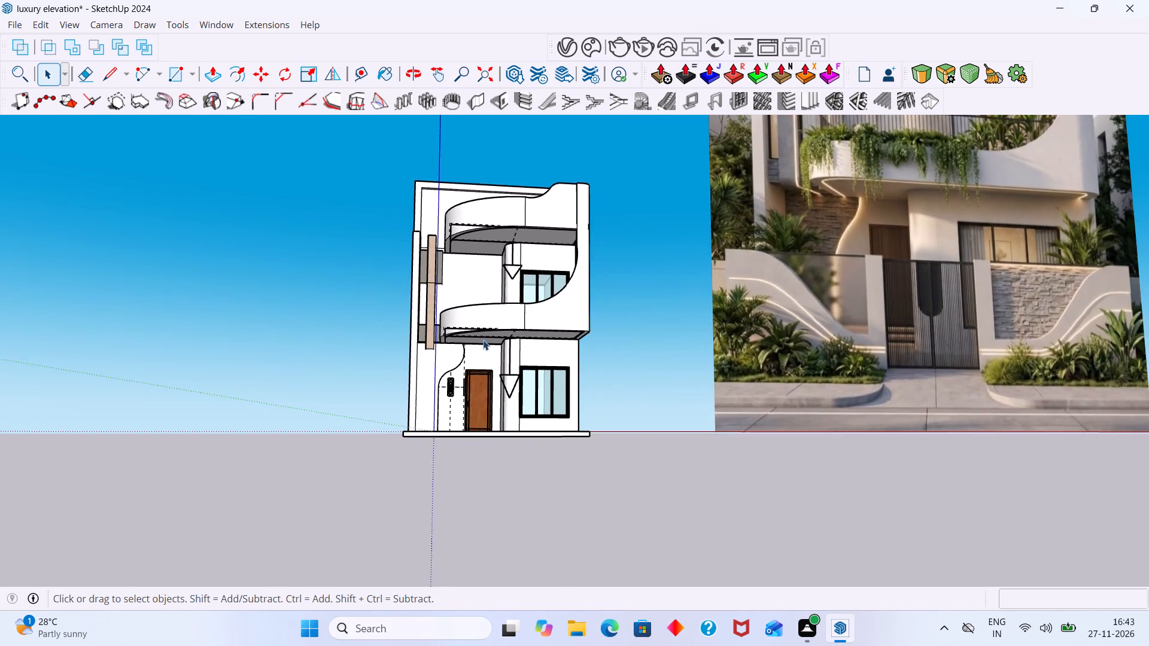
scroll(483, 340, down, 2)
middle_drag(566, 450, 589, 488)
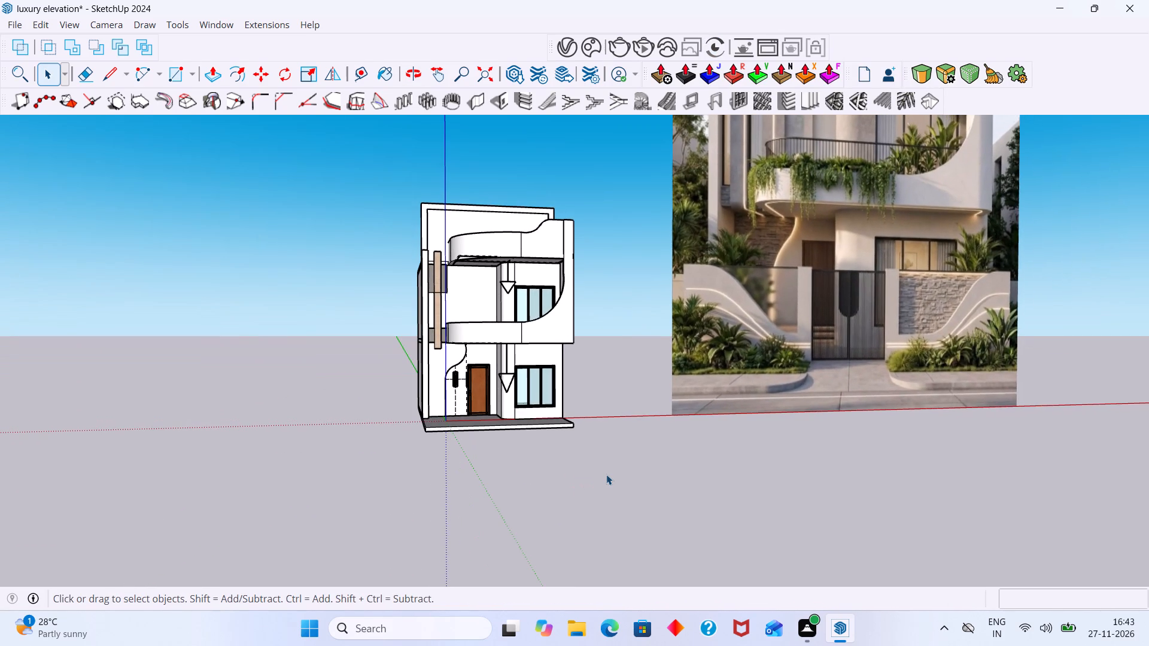
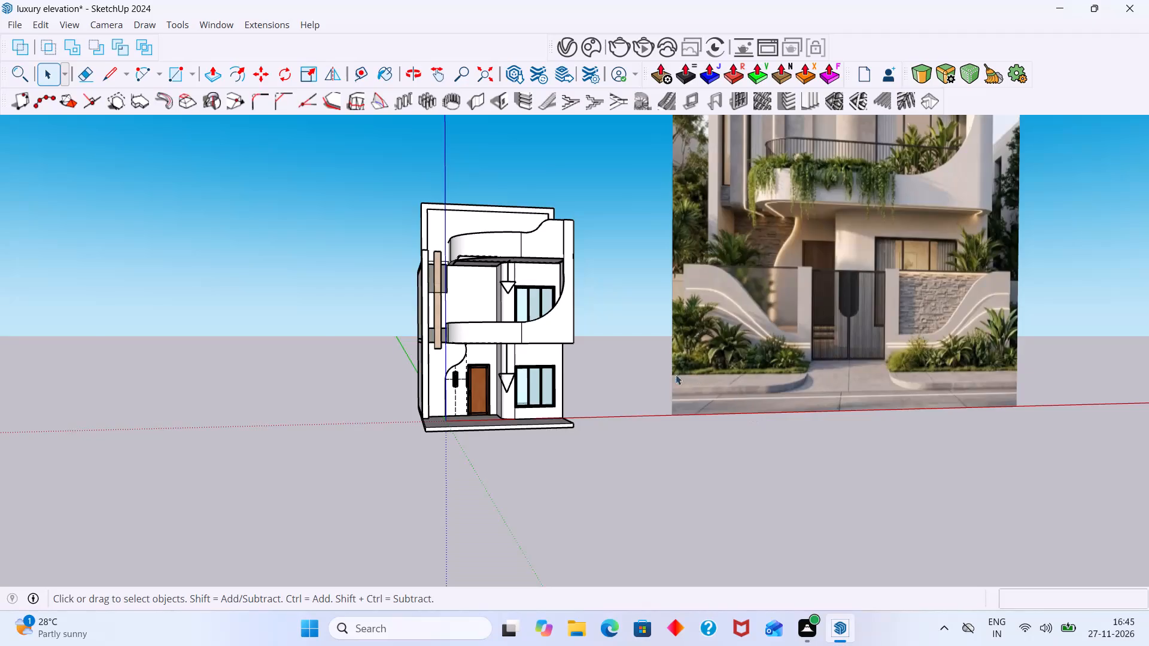
Examine the ground-floor entrance, wall light, curved wall and porch slab of the house model beside the reference image.
scroll(651, 380, up, 2)
scroll(535, 393, up, 1)
middle_drag(541, 443, 573, 473)
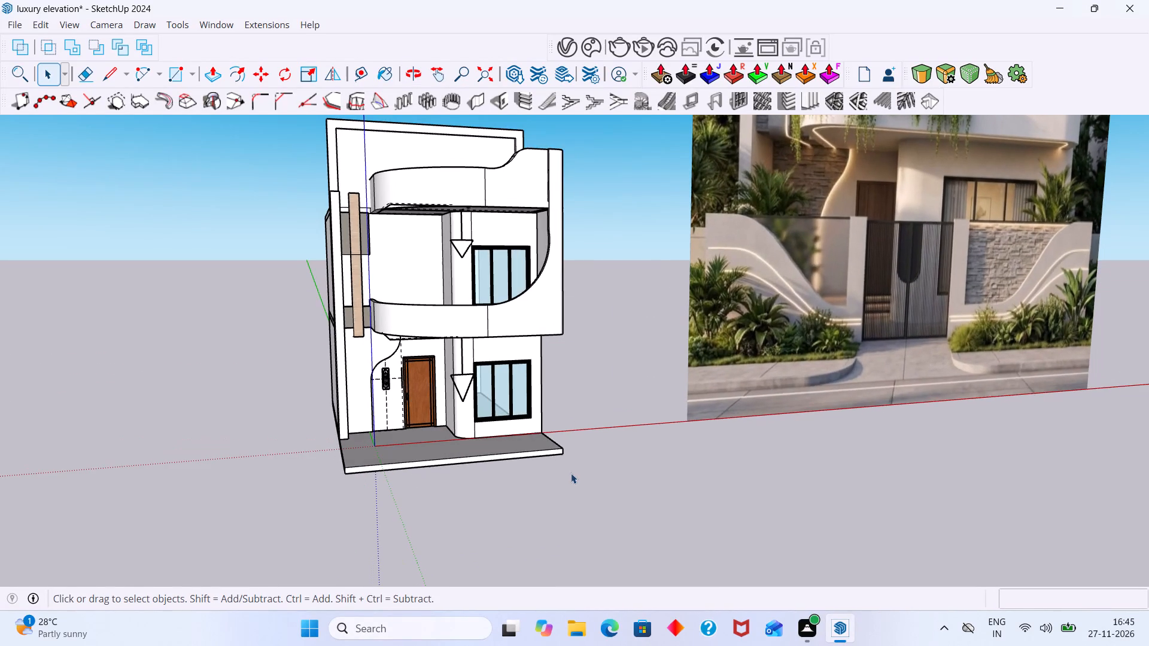
scroll(325, 517, up, 2)
middle_drag(347, 516, 504, 527)
scroll(394, 451, up, 2)
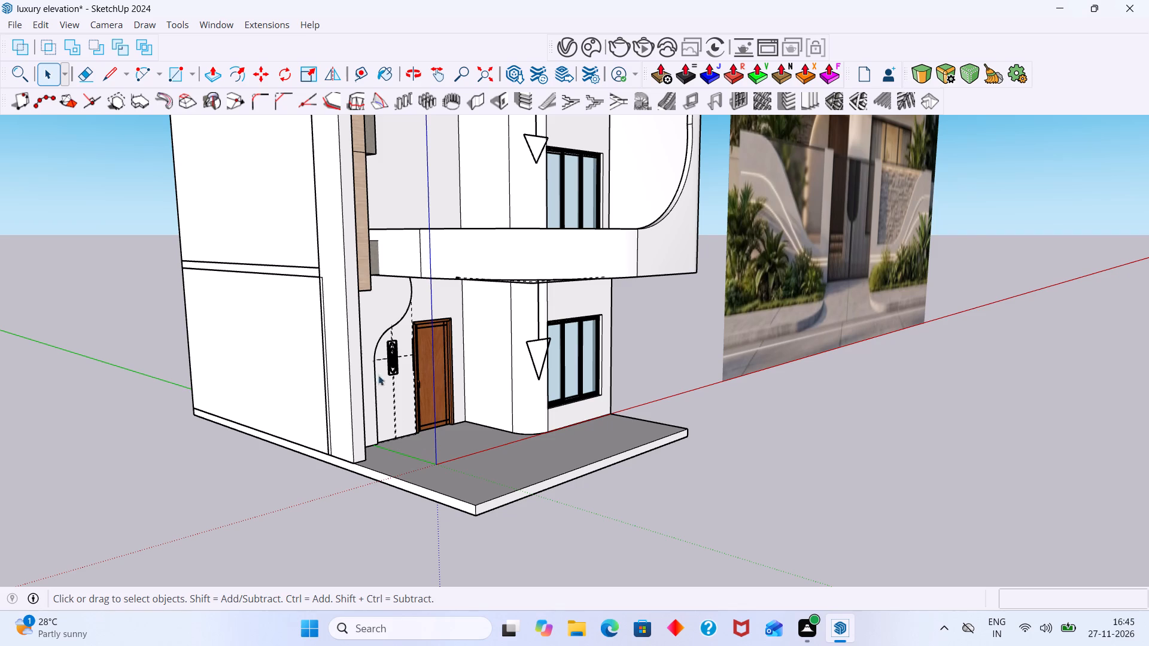
scroll(377, 340, up, 7)
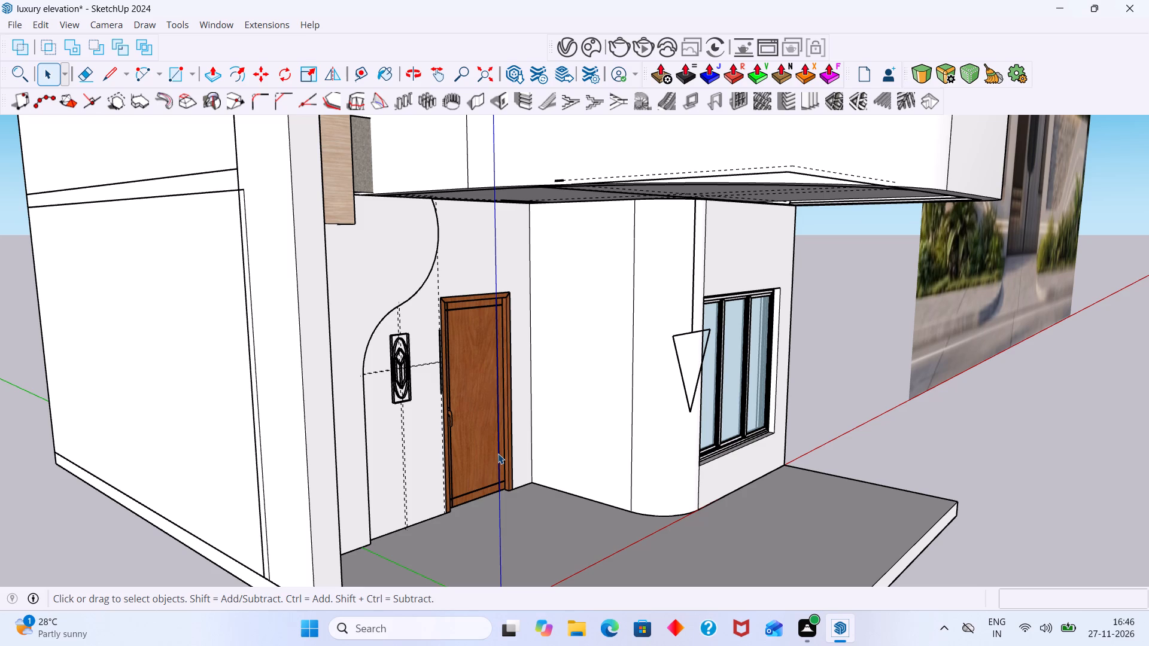
scroll(490, 409, down, 10)
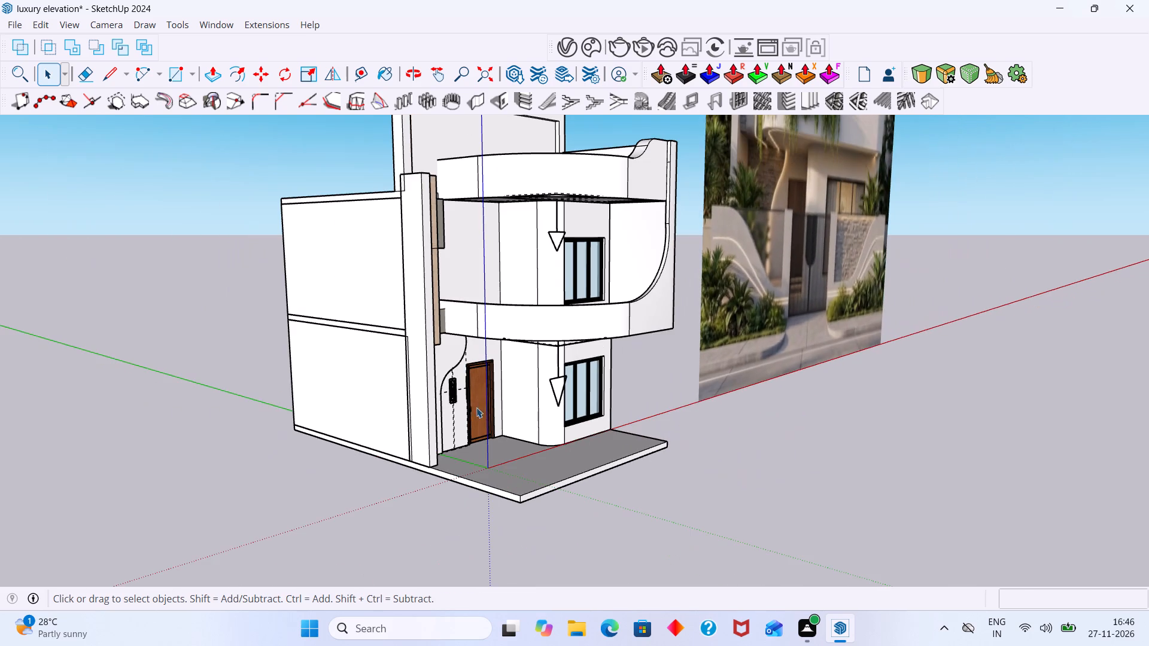
middle_drag(382, 376, 323, 361)
scroll(601, 495, up, 5)
click(677, 493)
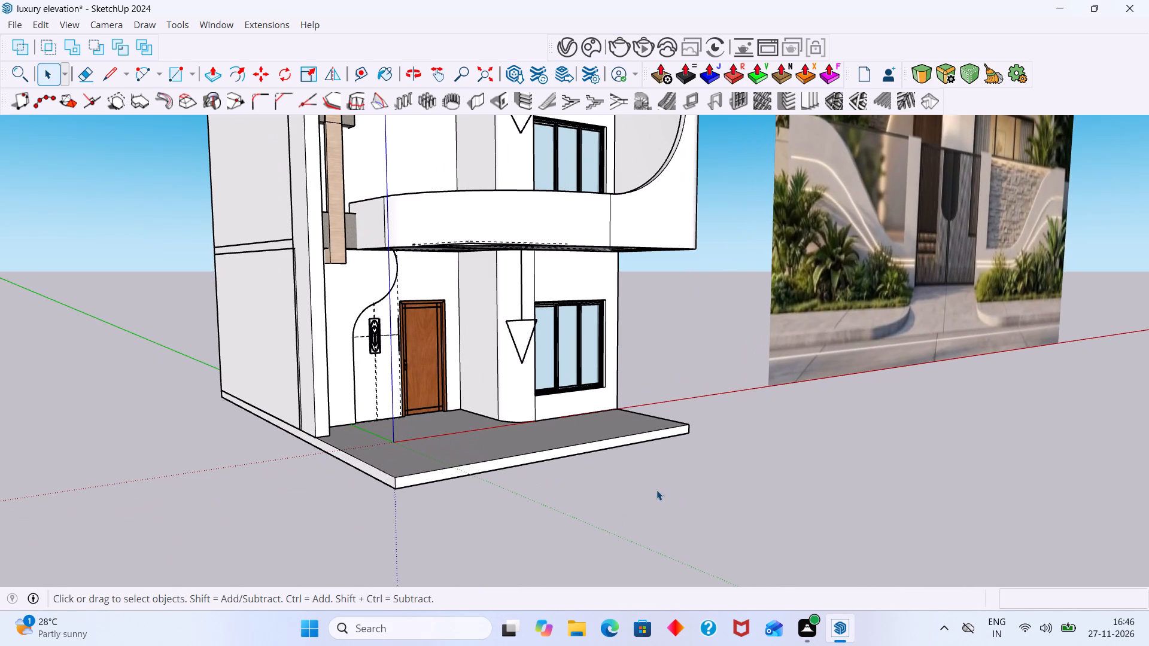
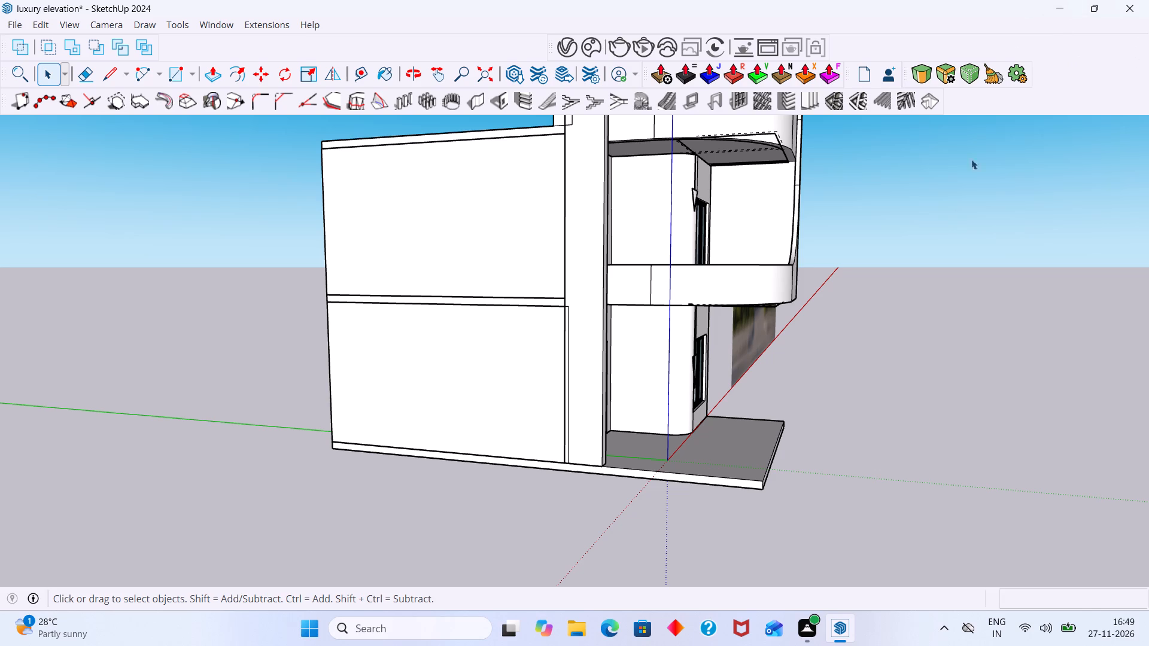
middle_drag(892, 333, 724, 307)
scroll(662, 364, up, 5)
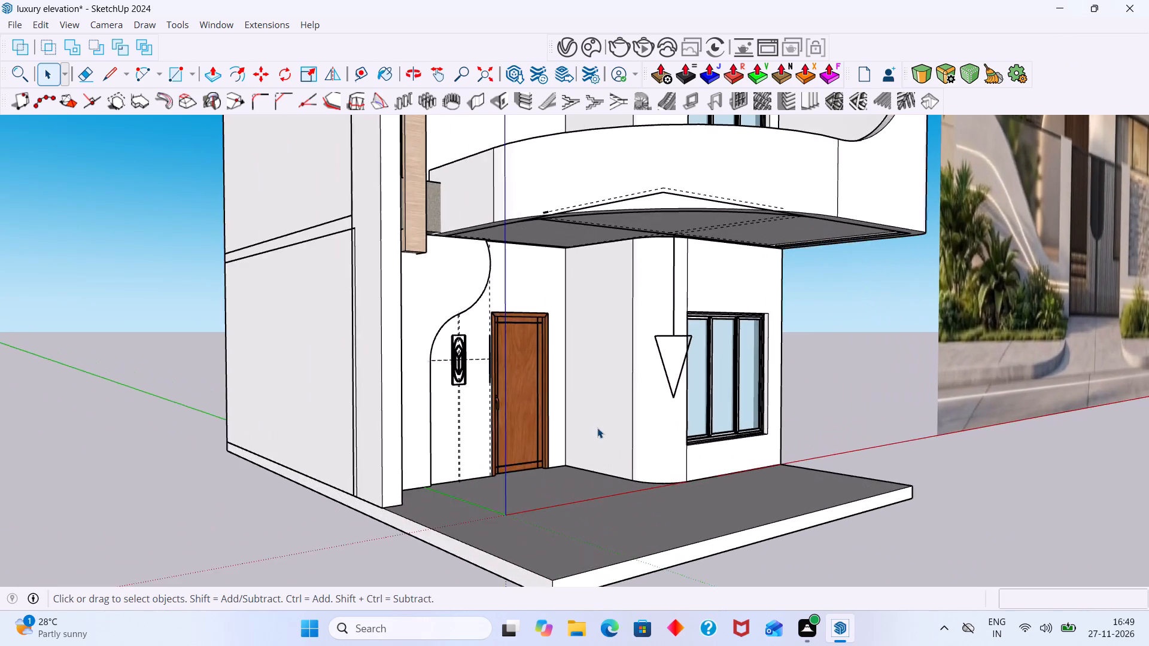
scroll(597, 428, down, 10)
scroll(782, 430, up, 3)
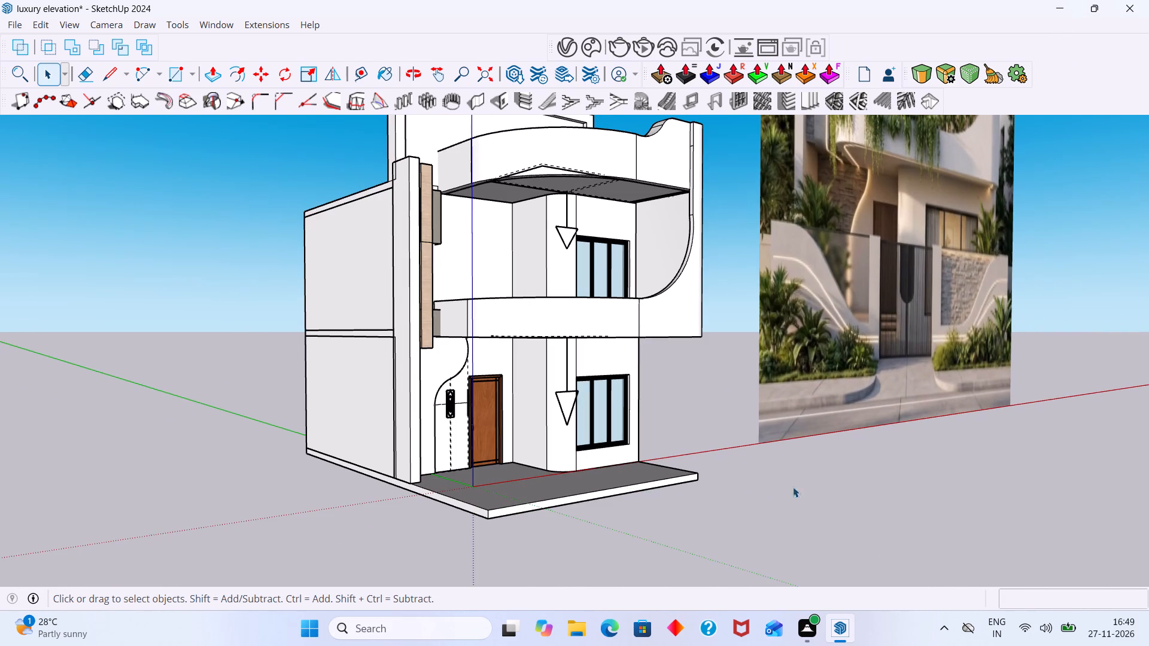
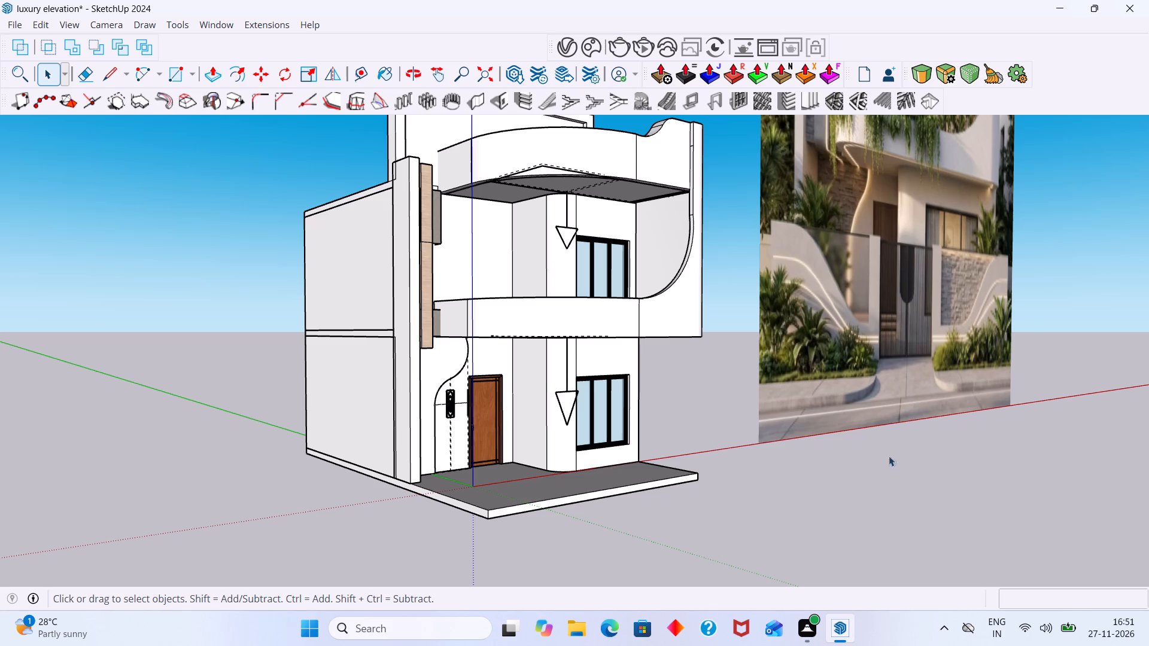
Examine the house's entrance and front platform alongside the boundary wall and gate in the reference image.
scroll(636, 421, up, 6)
scroll(591, 433, down, 9)
middle_drag(606, 485, 589, 450)
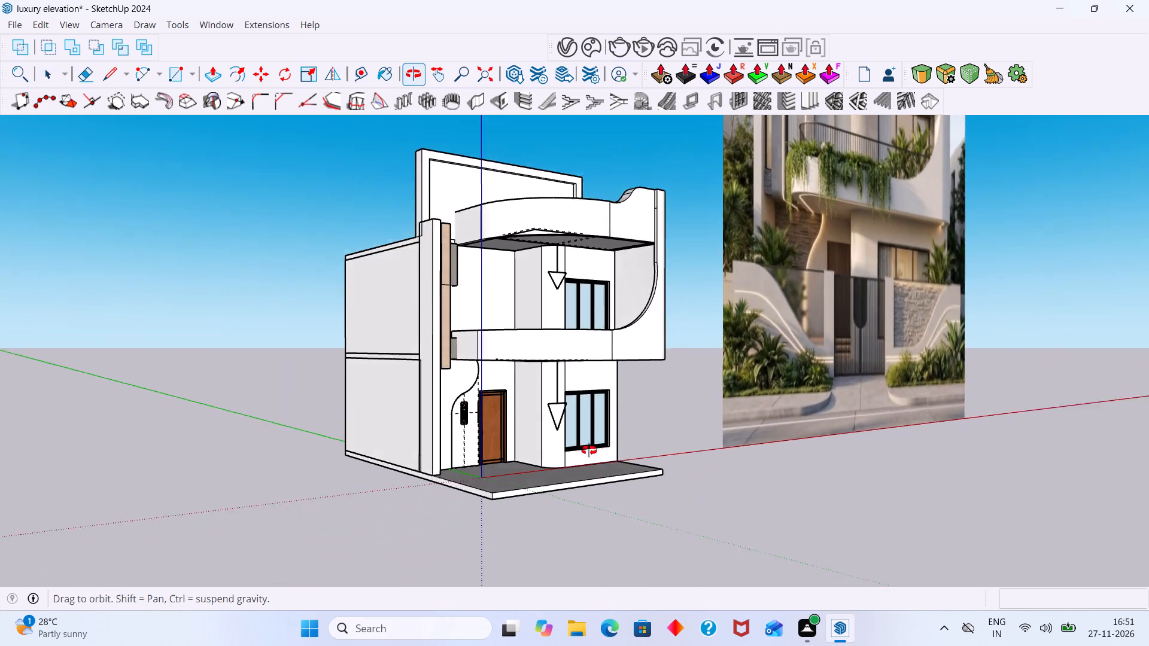
middle_drag(589, 450, 579, 425)
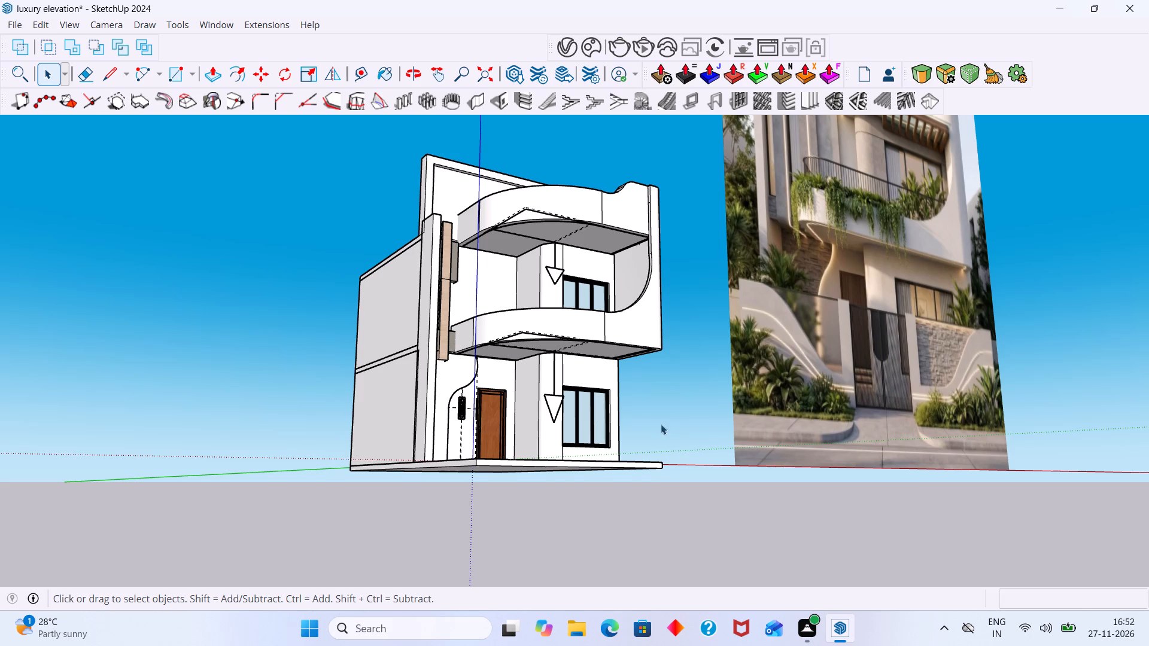
scroll(628, 415, up, 5)
middle_drag(564, 395, 503, 419)
scroll(503, 419, up, 1)
scroll(507, 418, down, 8)
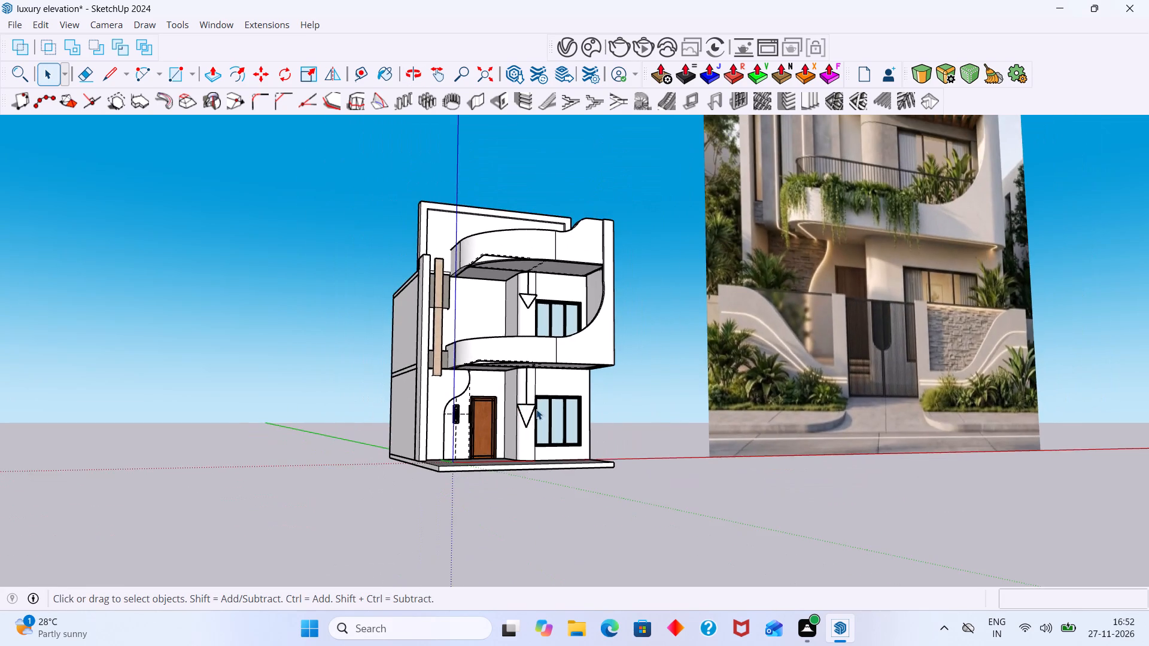
scroll(537, 409, down, 6)
middle_drag(548, 416, 510, 392)
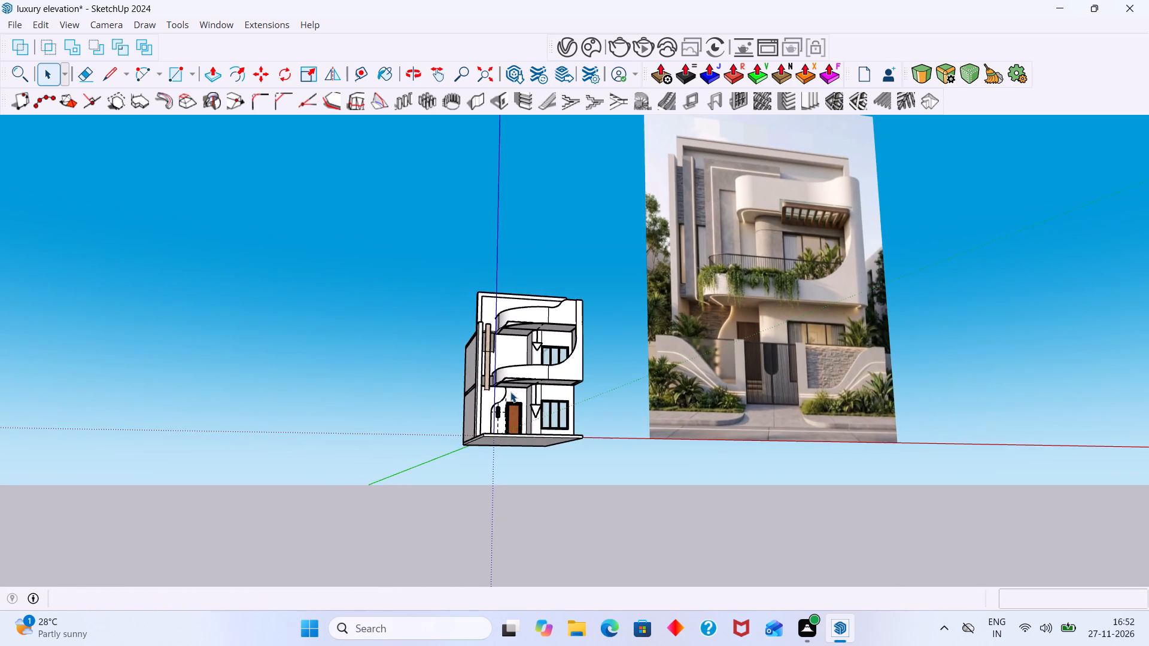
scroll(561, 365, down, 3)
middle_drag(696, 388, 607, 363)
middle_drag(534, 380, 499, 407)
scroll(429, 364, up, 1)
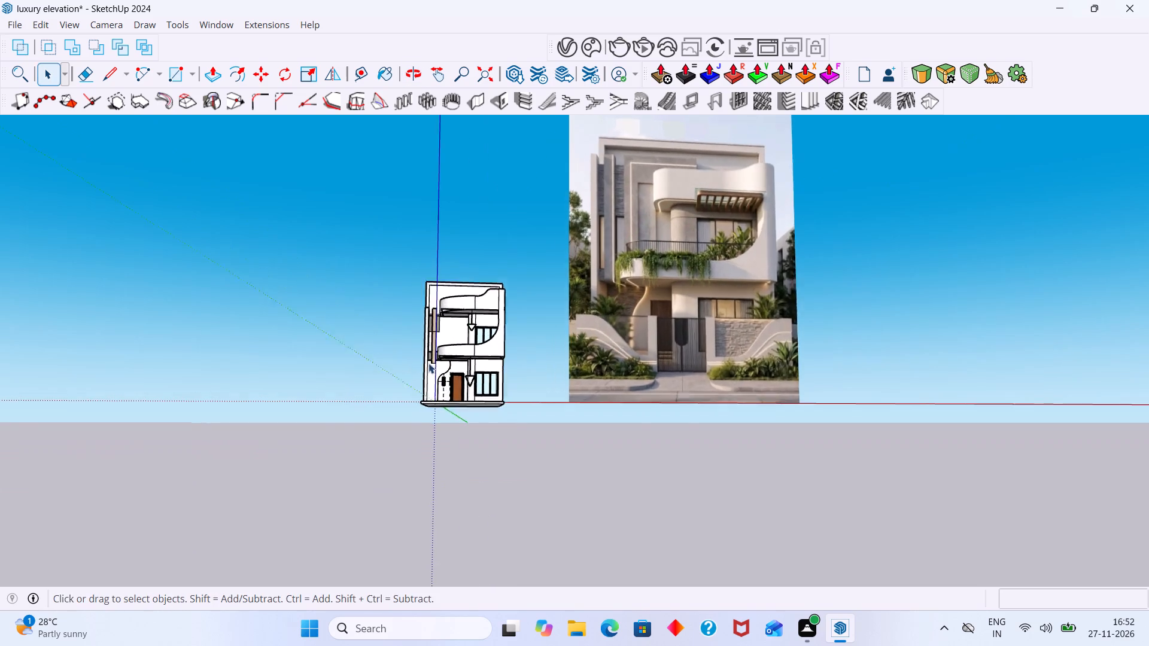
scroll(428, 363, up, 4)
middle_drag(422, 377, 462, 446)
middle_drag(445, 434, 523, 460)
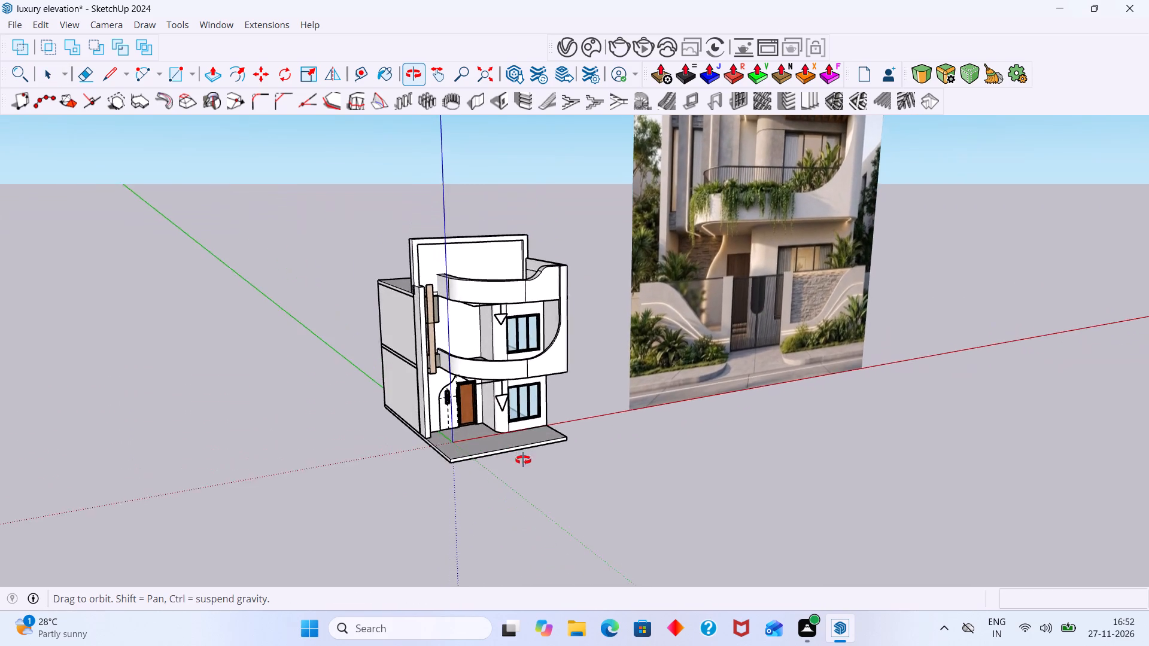
middle_drag(523, 460, 525, 460)
scroll(454, 450, up, 2)
middle_drag(431, 448, 507, 460)
scroll(445, 452, up, 7)
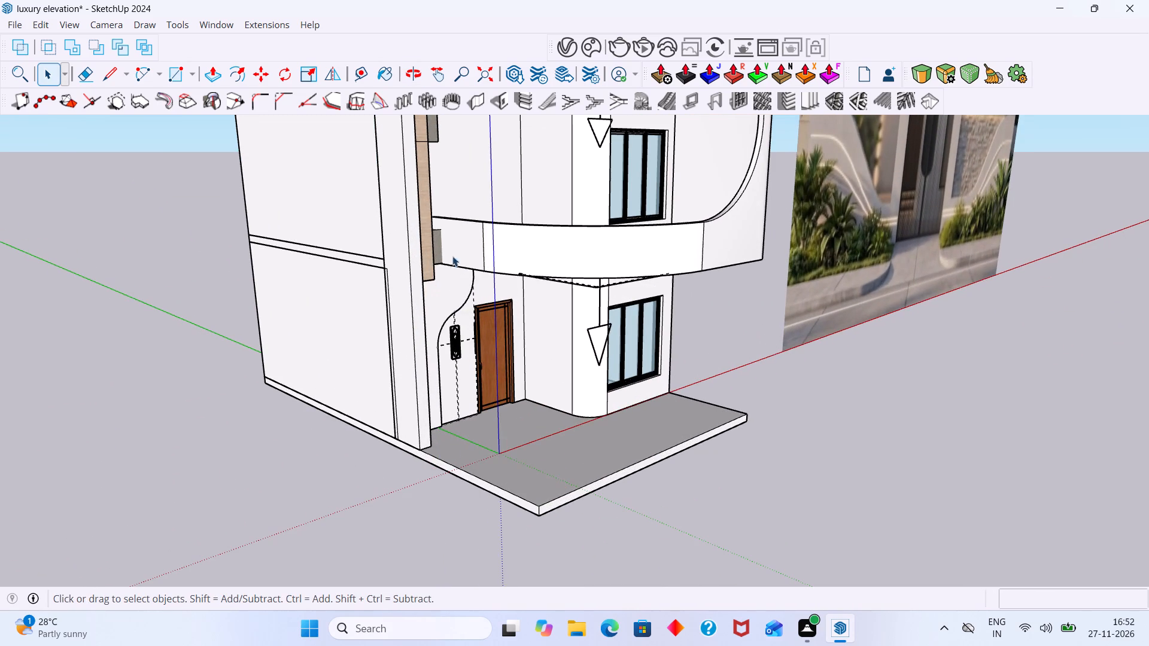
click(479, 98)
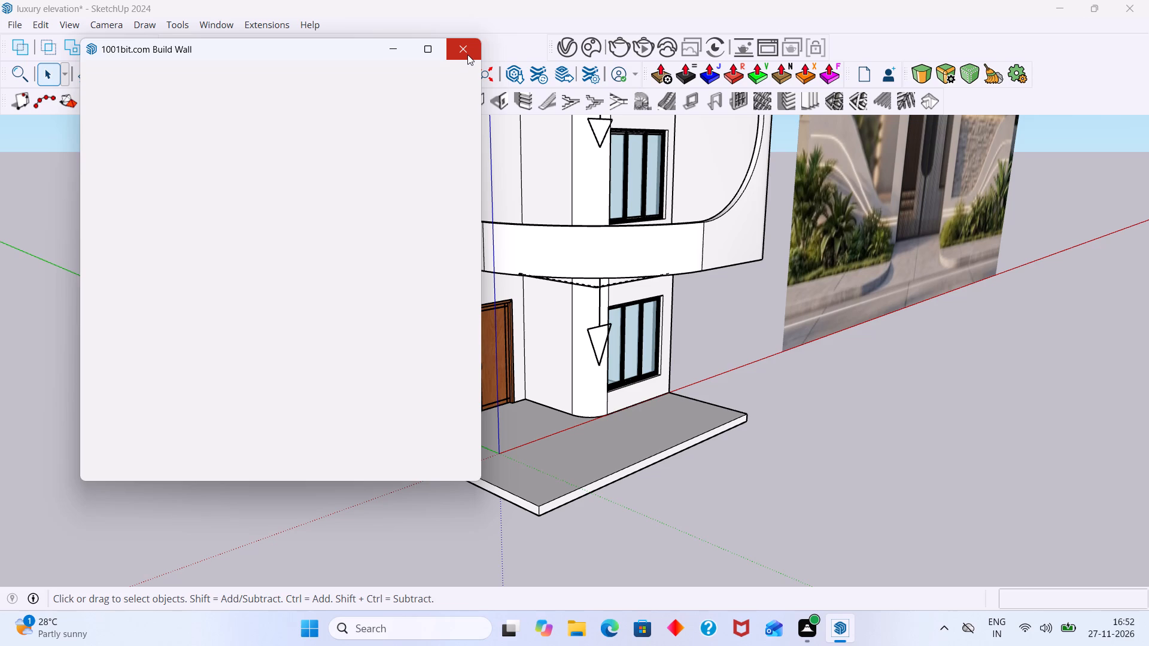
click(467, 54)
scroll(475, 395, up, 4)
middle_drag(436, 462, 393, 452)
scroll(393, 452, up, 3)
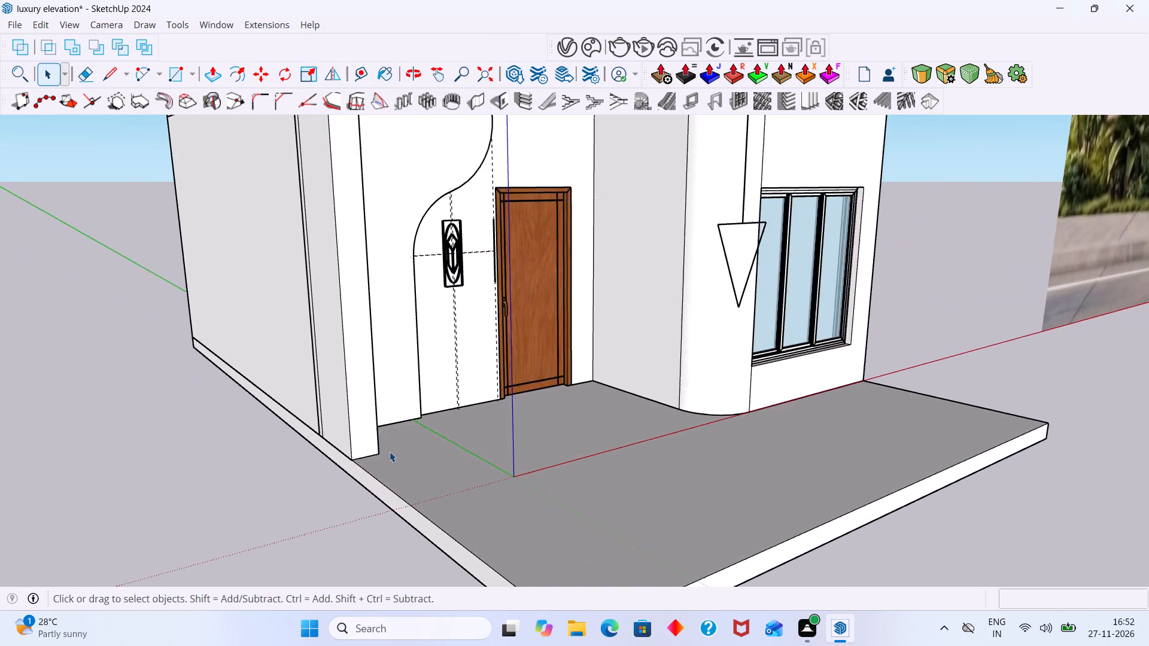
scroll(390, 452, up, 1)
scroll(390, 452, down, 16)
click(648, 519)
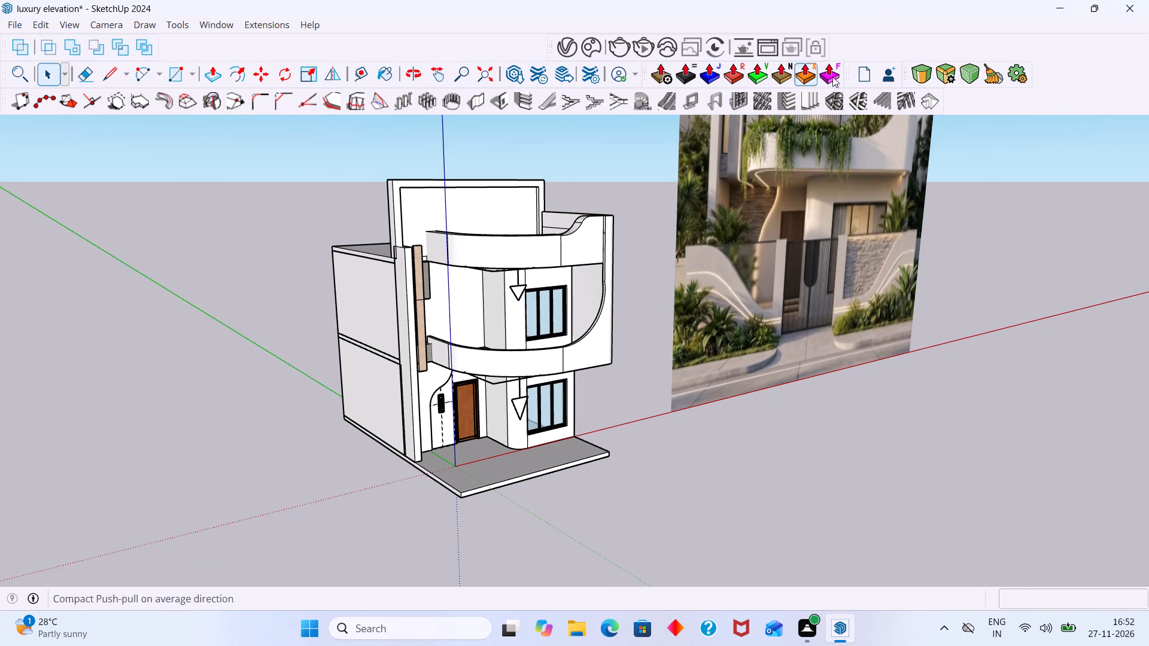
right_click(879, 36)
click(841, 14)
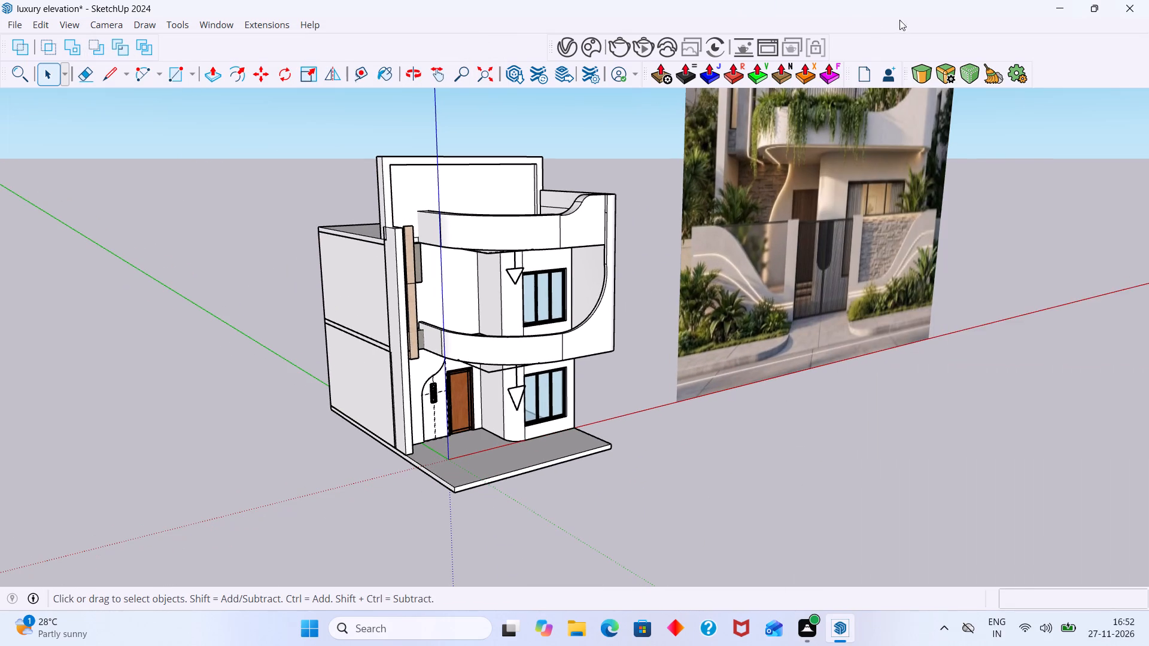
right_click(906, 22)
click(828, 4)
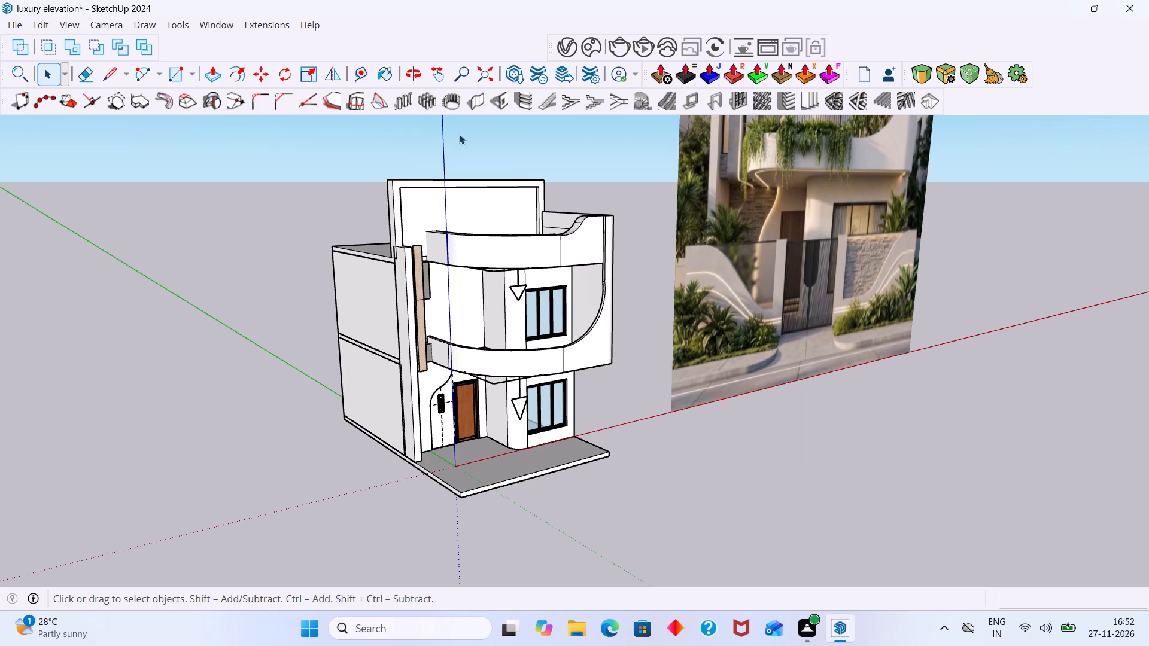
Start a right-aligned 1001bit vertical wall with a thickness of 5" and a height of 4'.
click(482, 104)
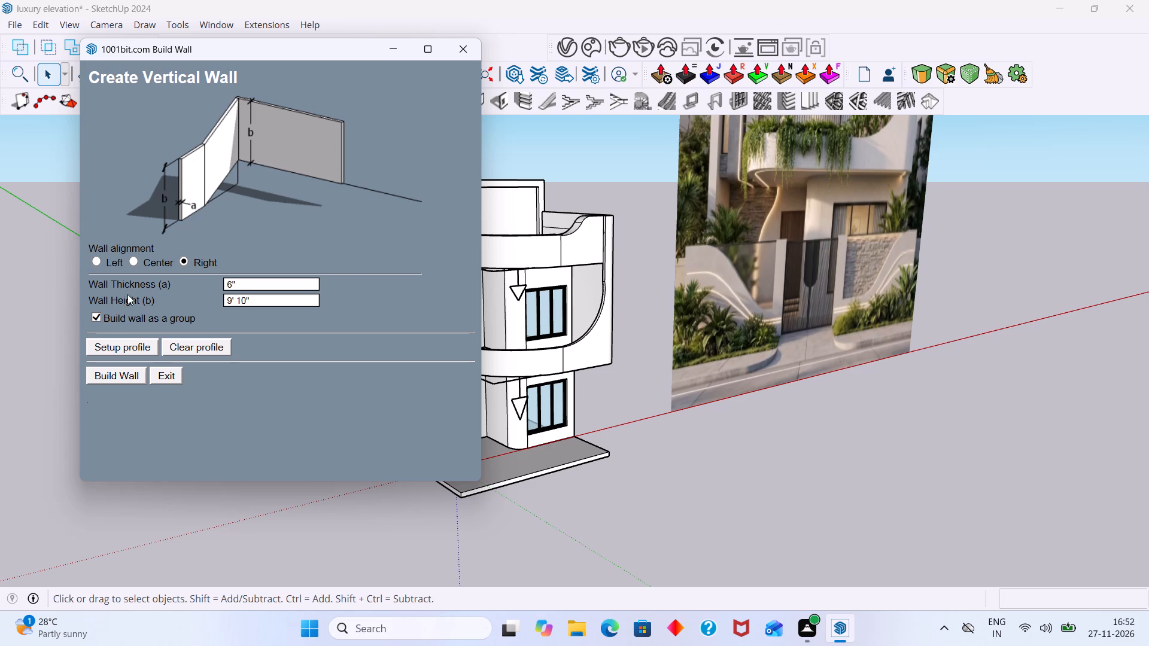
click(251, 303)
key(BackSpace)
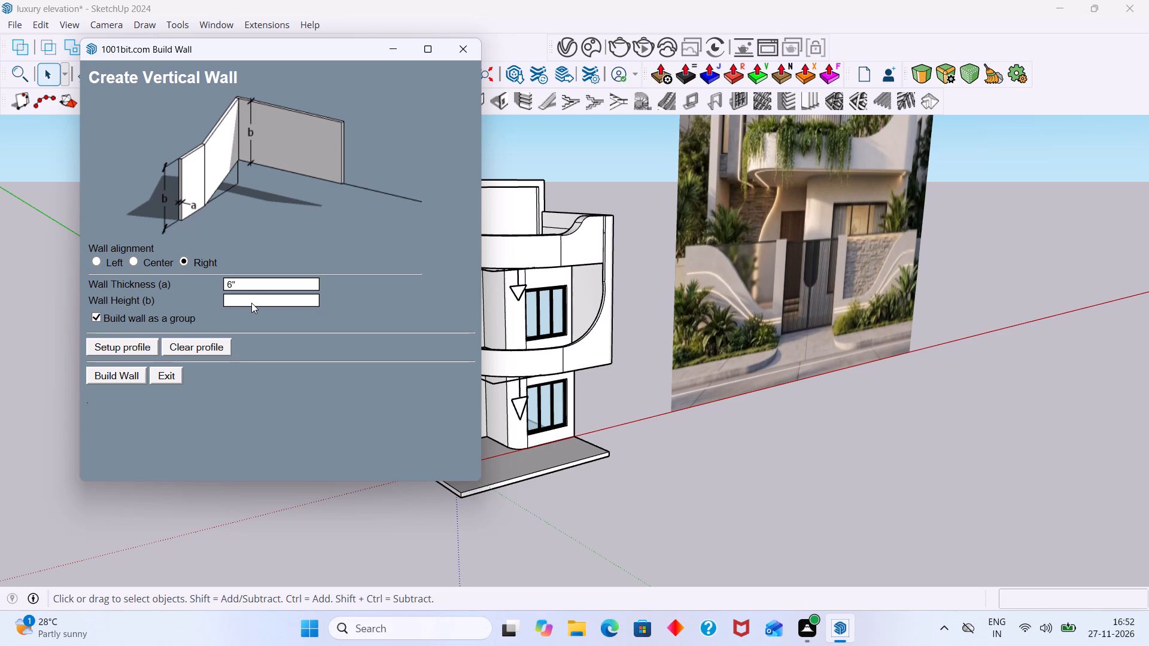
click(242, 285)
key(BackSpace)
key(BackSpace)
text(5")
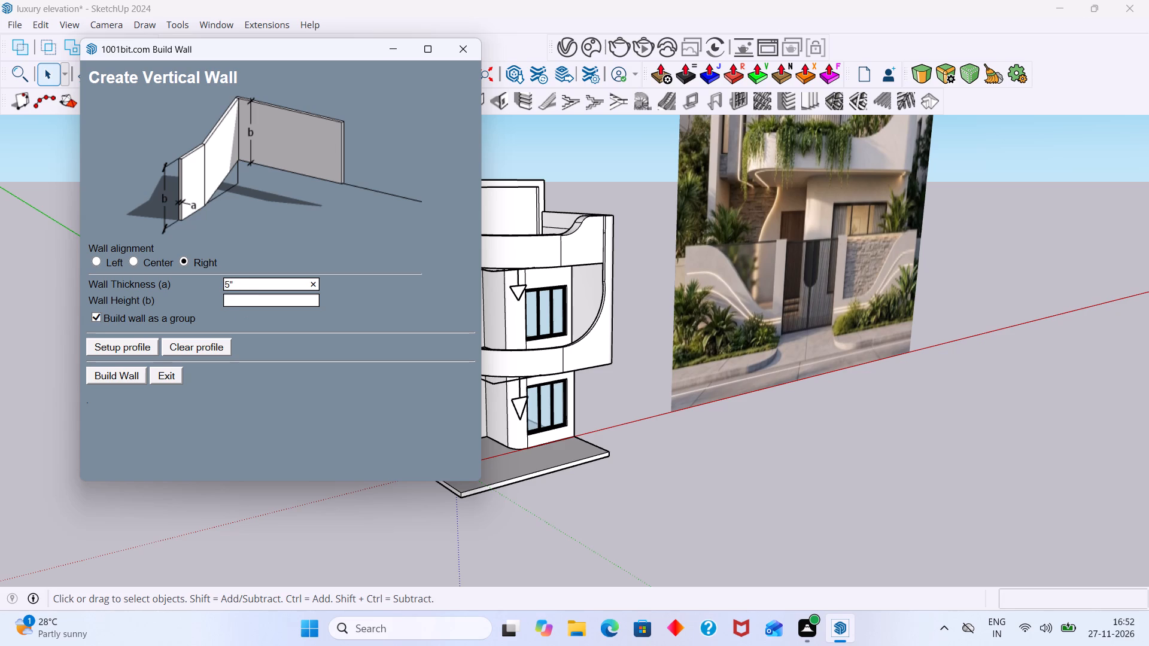
click(244, 303)
text(4')
click(103, 376)
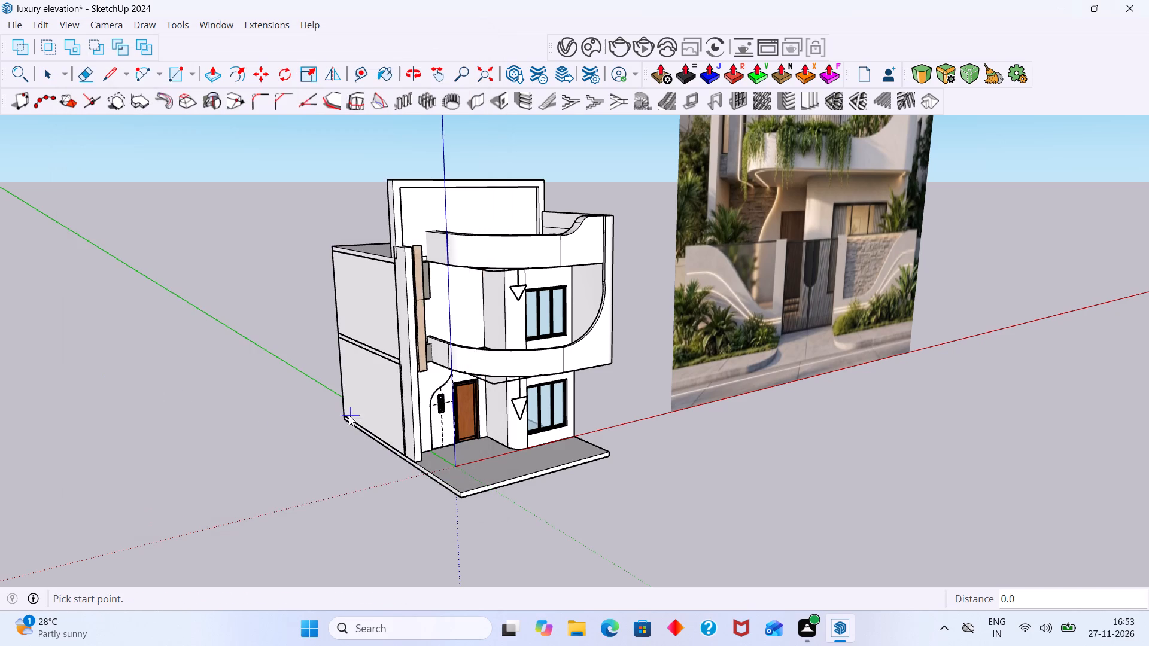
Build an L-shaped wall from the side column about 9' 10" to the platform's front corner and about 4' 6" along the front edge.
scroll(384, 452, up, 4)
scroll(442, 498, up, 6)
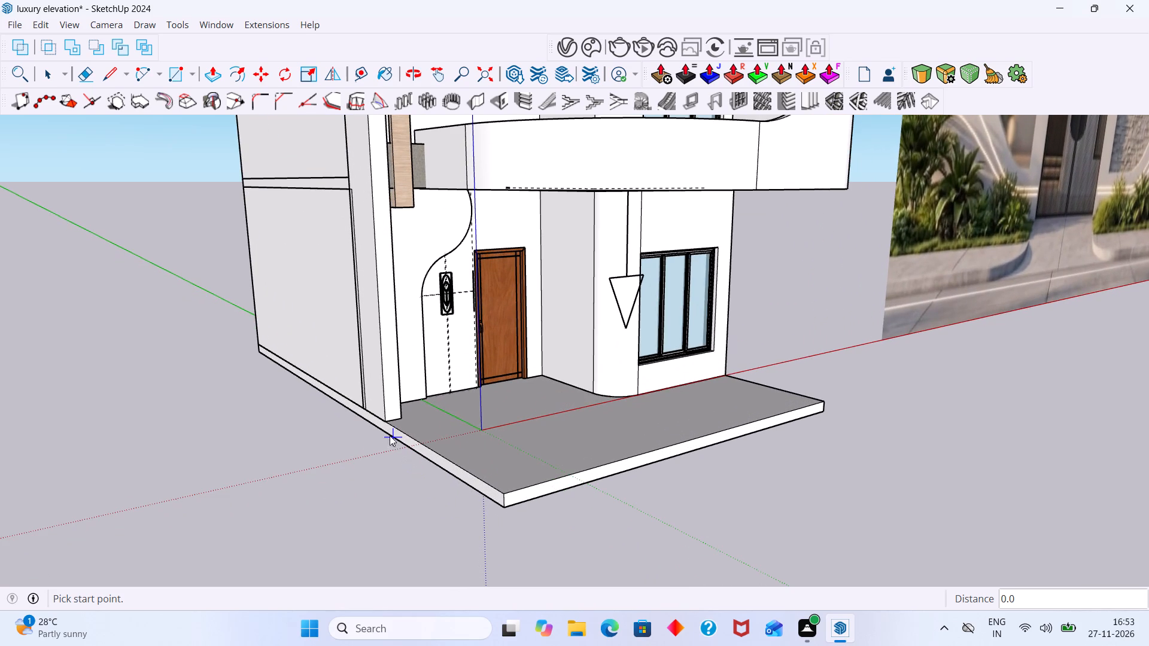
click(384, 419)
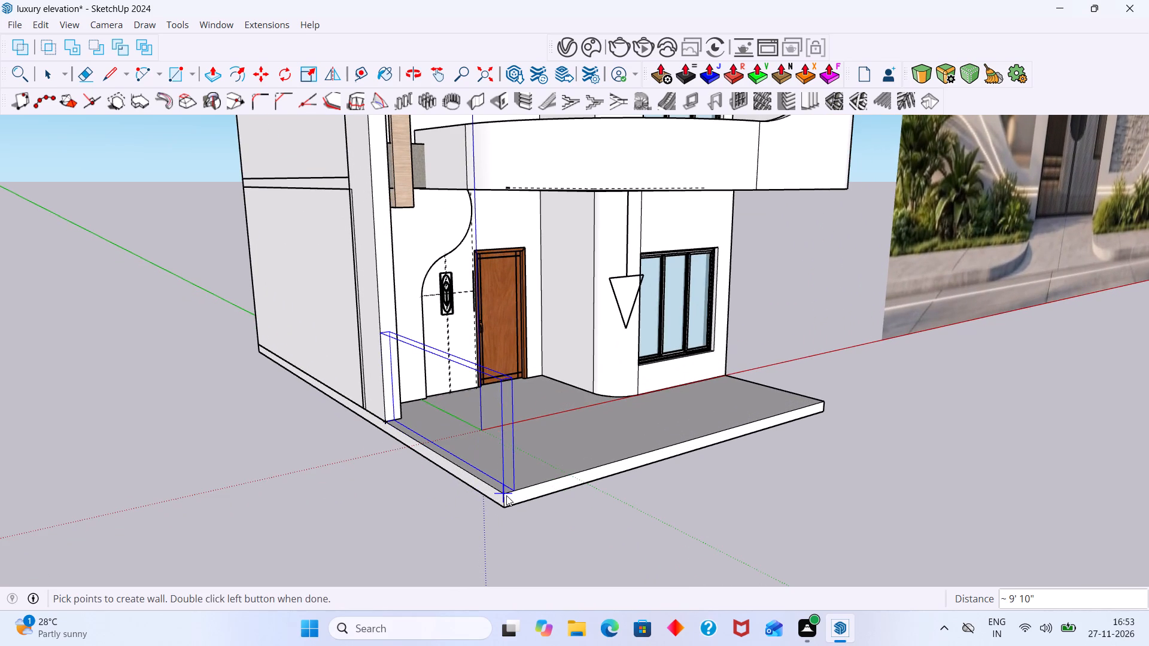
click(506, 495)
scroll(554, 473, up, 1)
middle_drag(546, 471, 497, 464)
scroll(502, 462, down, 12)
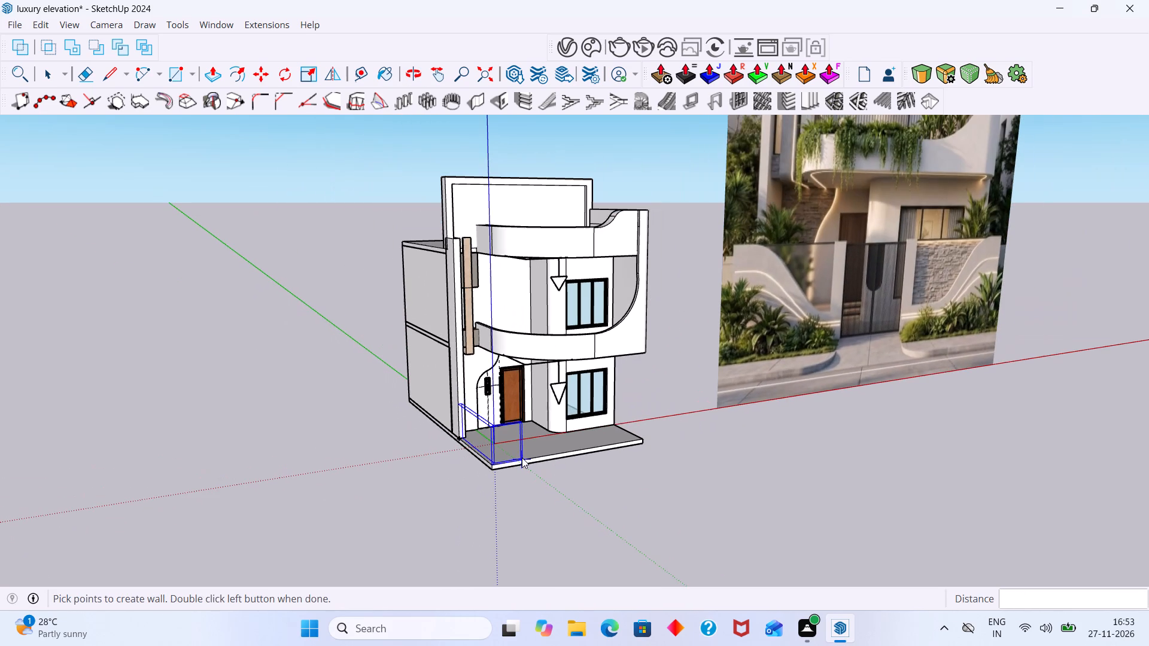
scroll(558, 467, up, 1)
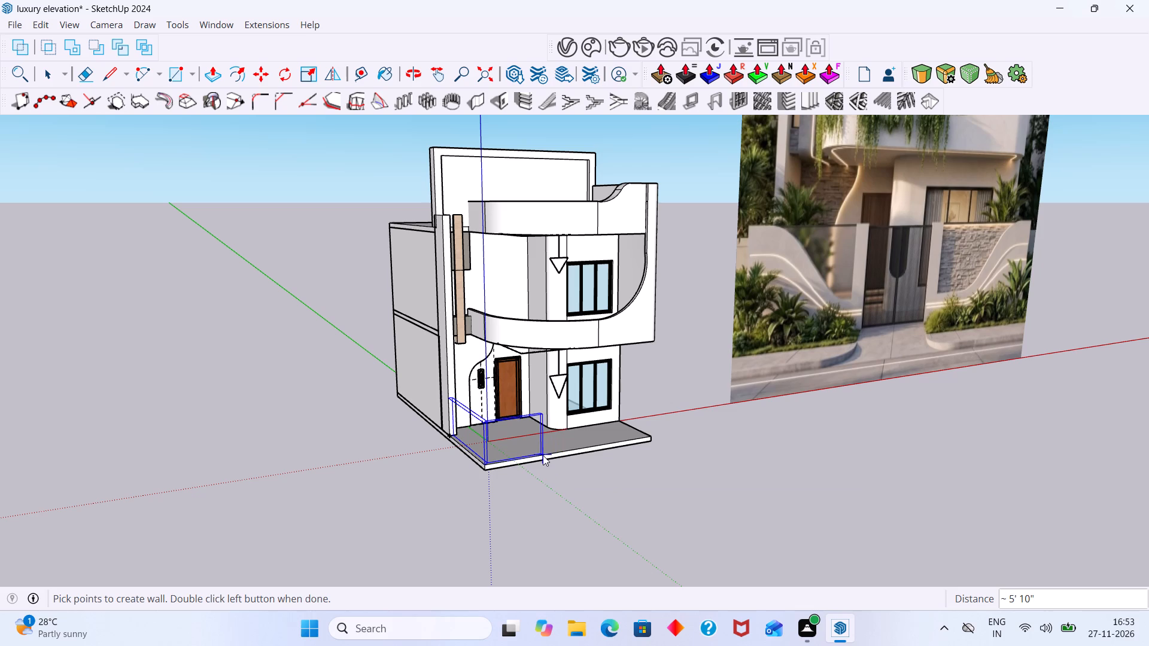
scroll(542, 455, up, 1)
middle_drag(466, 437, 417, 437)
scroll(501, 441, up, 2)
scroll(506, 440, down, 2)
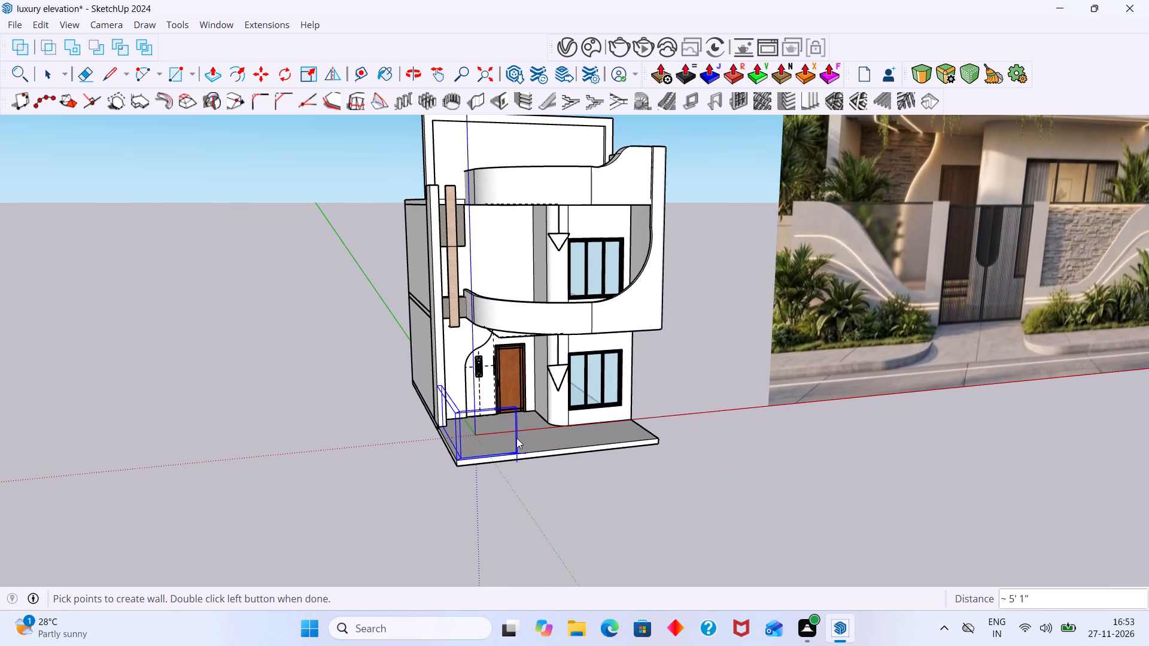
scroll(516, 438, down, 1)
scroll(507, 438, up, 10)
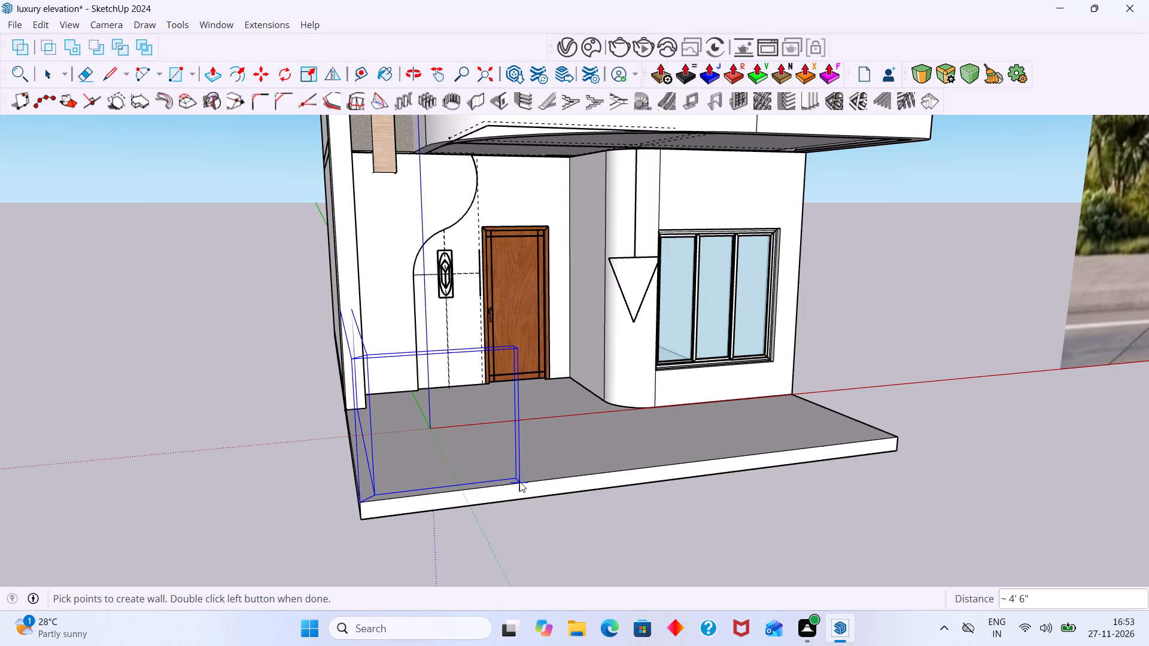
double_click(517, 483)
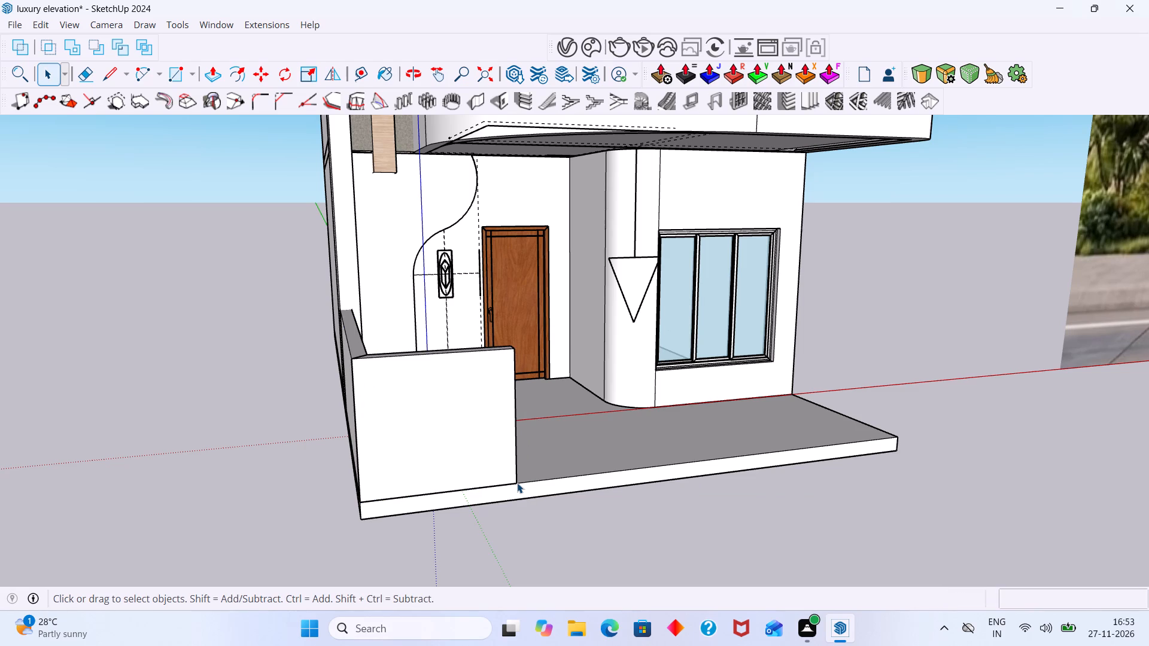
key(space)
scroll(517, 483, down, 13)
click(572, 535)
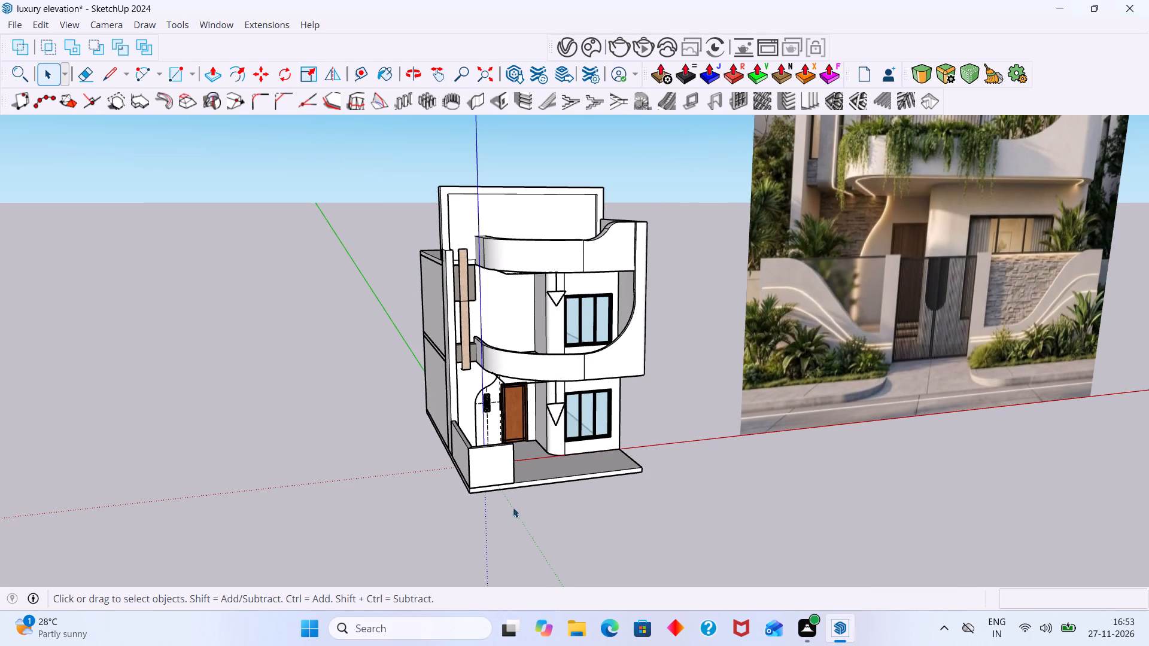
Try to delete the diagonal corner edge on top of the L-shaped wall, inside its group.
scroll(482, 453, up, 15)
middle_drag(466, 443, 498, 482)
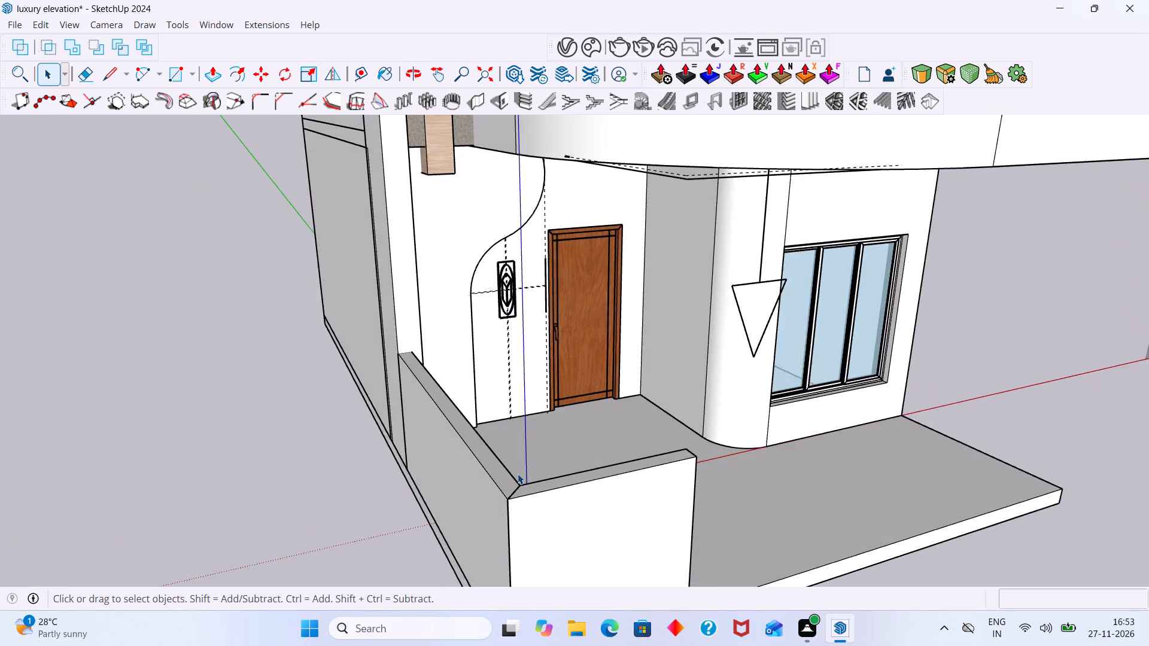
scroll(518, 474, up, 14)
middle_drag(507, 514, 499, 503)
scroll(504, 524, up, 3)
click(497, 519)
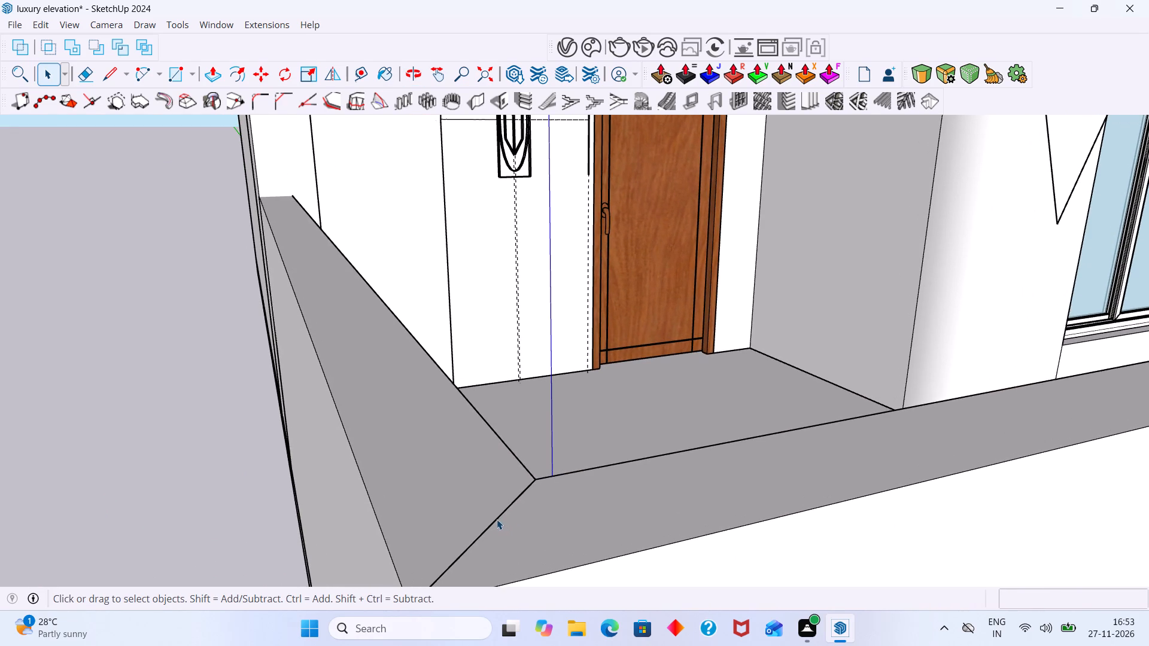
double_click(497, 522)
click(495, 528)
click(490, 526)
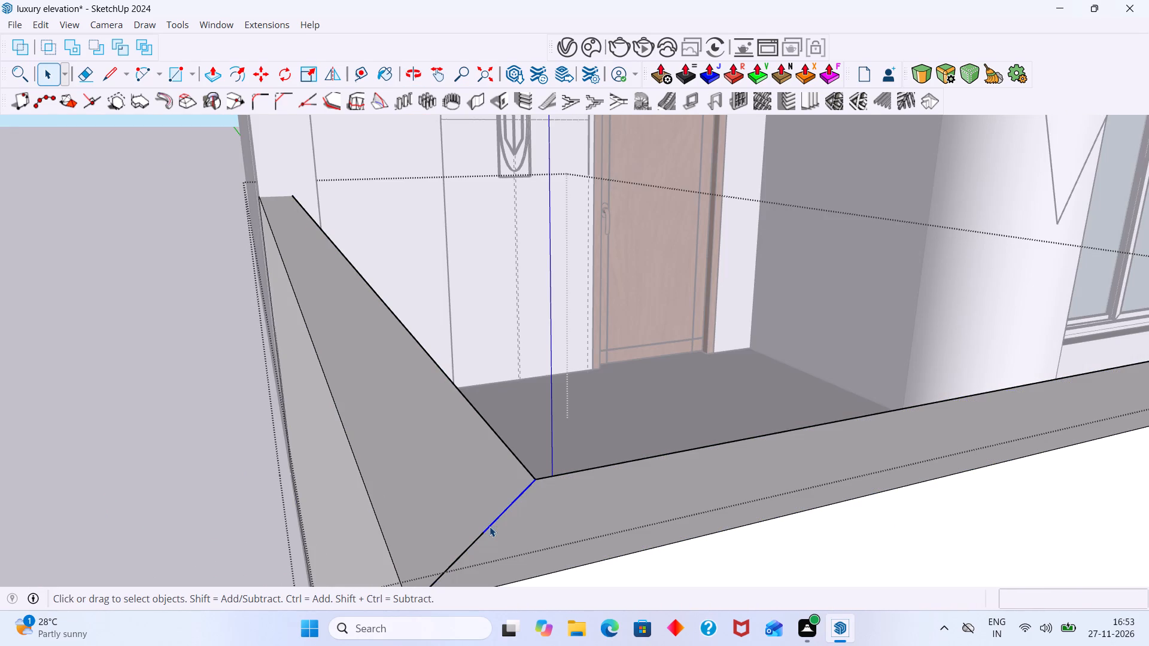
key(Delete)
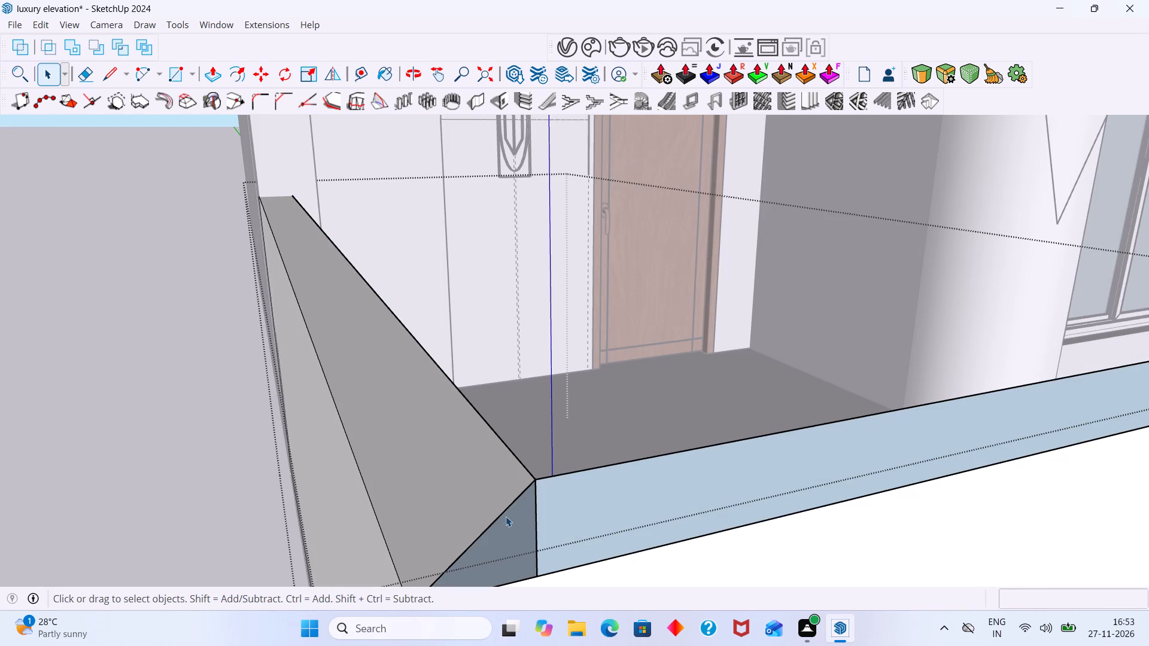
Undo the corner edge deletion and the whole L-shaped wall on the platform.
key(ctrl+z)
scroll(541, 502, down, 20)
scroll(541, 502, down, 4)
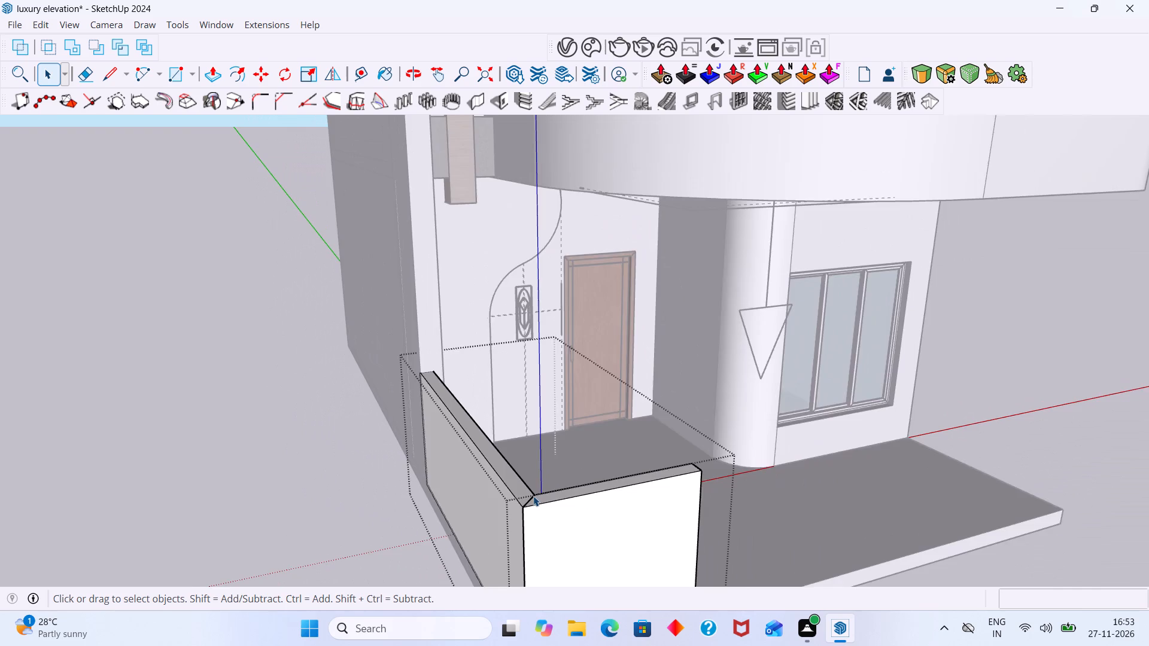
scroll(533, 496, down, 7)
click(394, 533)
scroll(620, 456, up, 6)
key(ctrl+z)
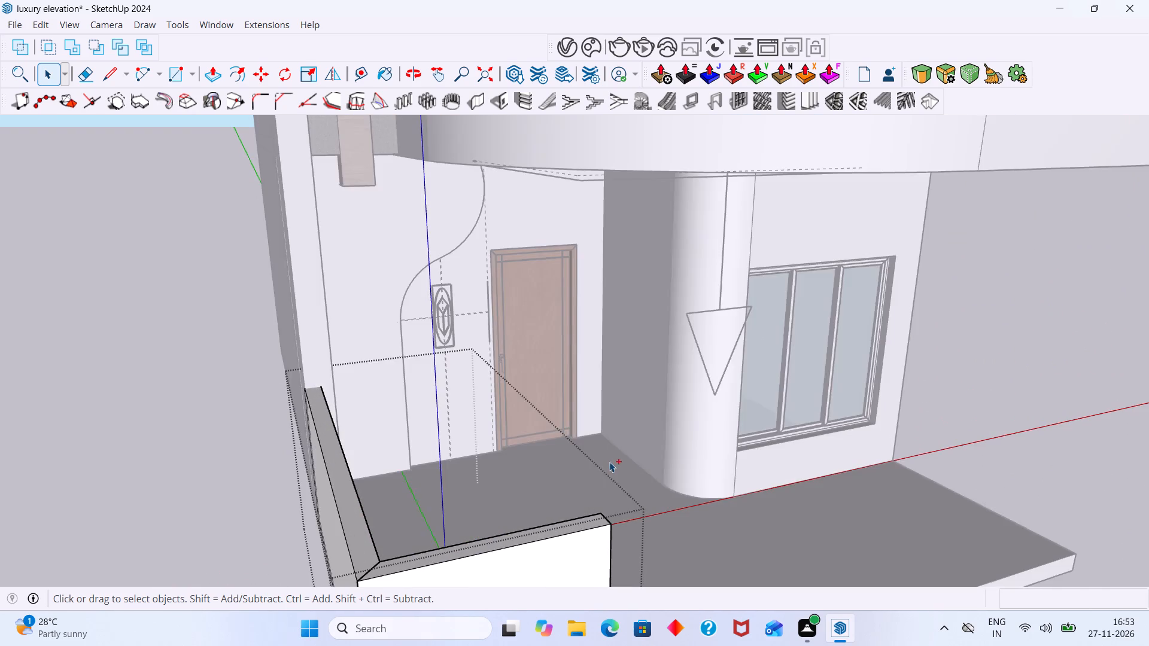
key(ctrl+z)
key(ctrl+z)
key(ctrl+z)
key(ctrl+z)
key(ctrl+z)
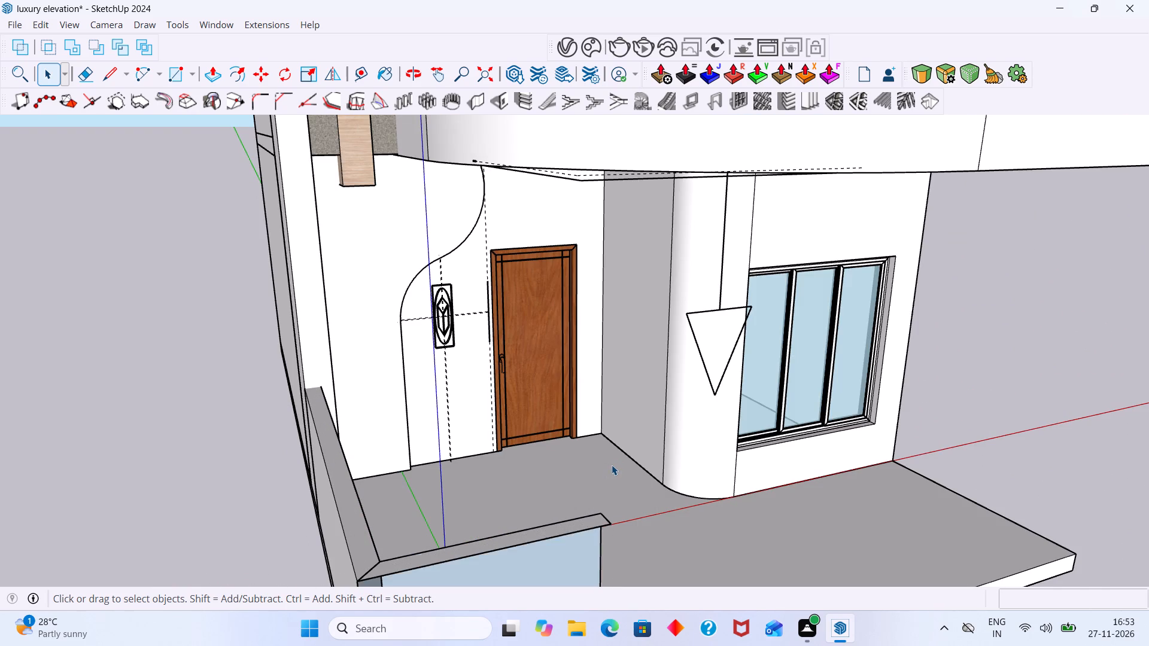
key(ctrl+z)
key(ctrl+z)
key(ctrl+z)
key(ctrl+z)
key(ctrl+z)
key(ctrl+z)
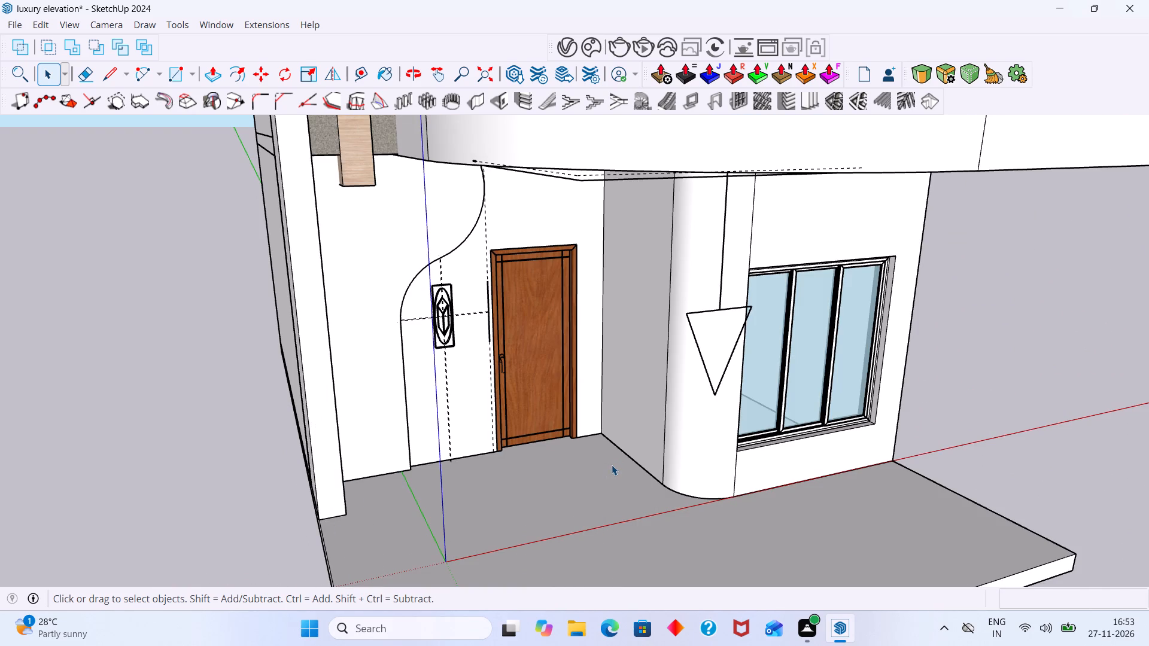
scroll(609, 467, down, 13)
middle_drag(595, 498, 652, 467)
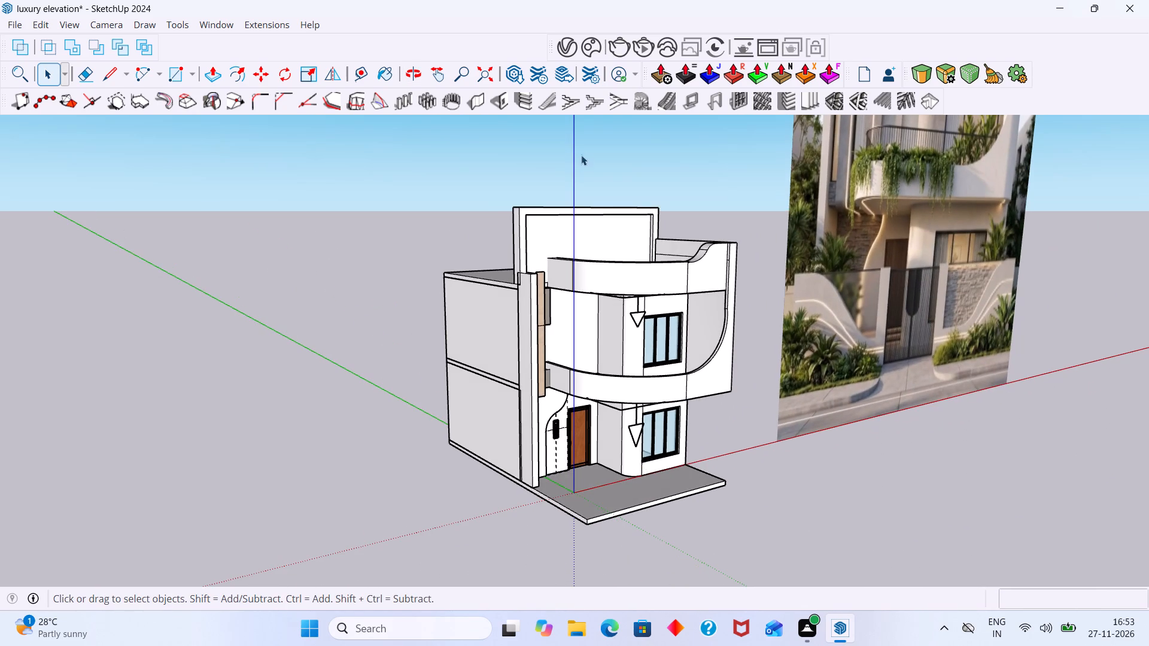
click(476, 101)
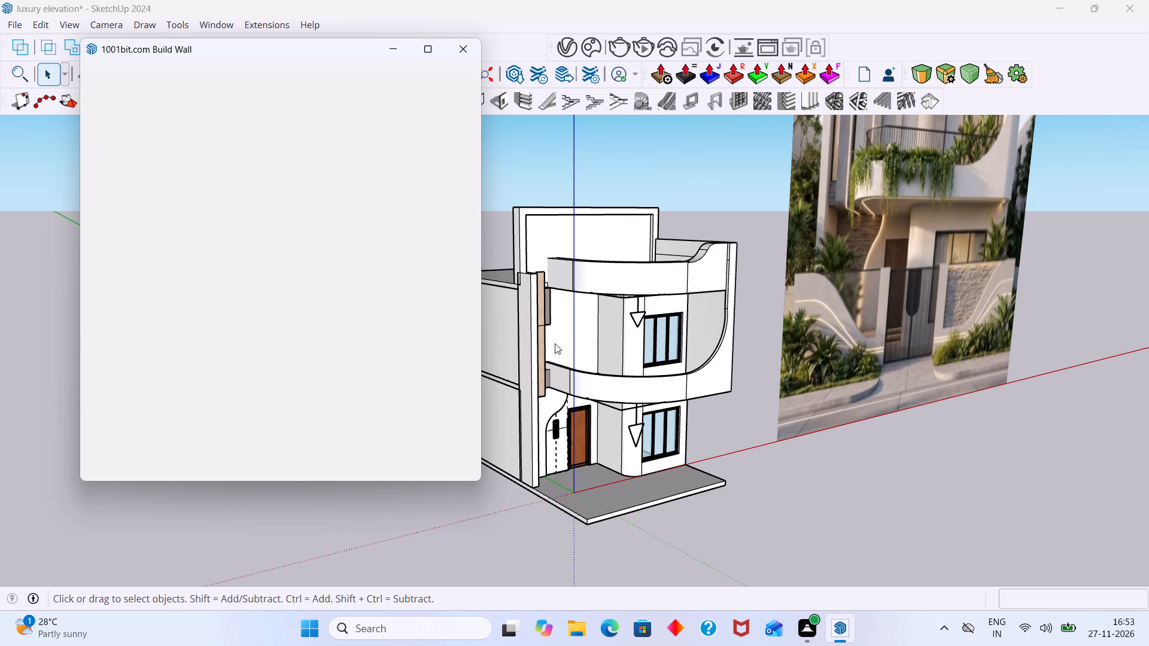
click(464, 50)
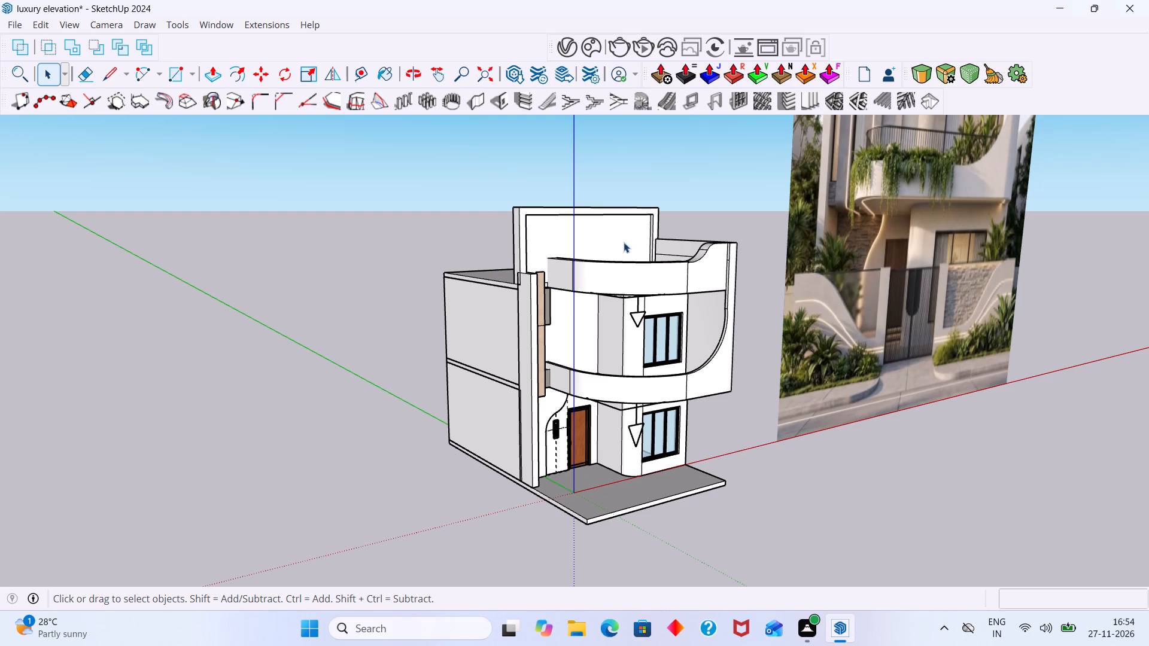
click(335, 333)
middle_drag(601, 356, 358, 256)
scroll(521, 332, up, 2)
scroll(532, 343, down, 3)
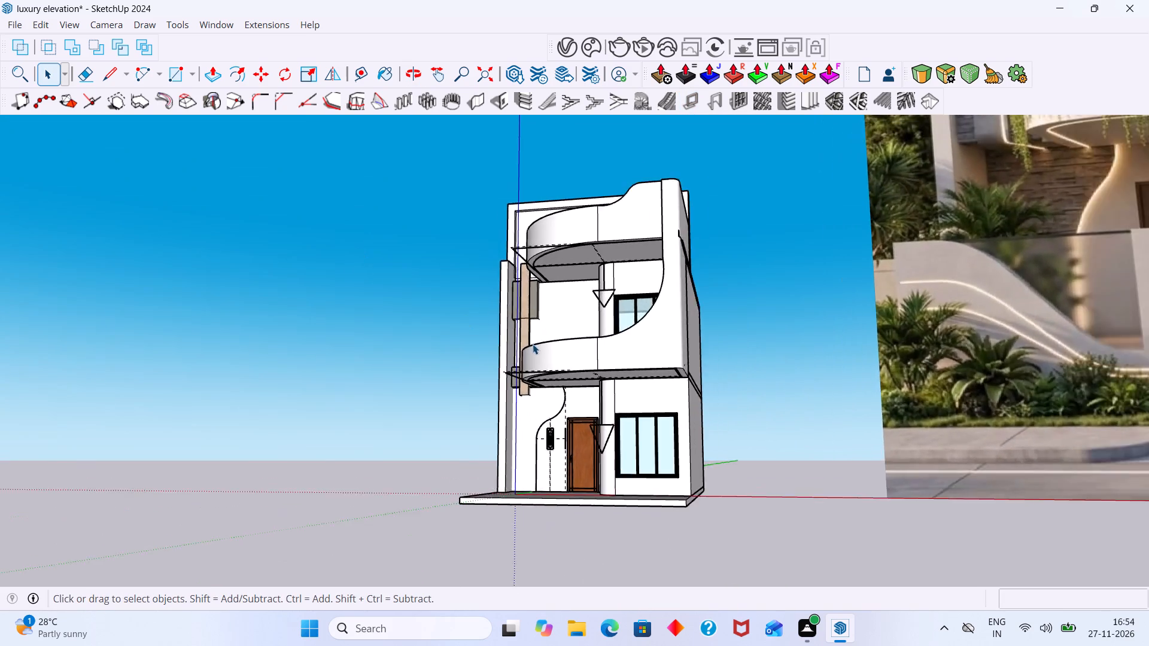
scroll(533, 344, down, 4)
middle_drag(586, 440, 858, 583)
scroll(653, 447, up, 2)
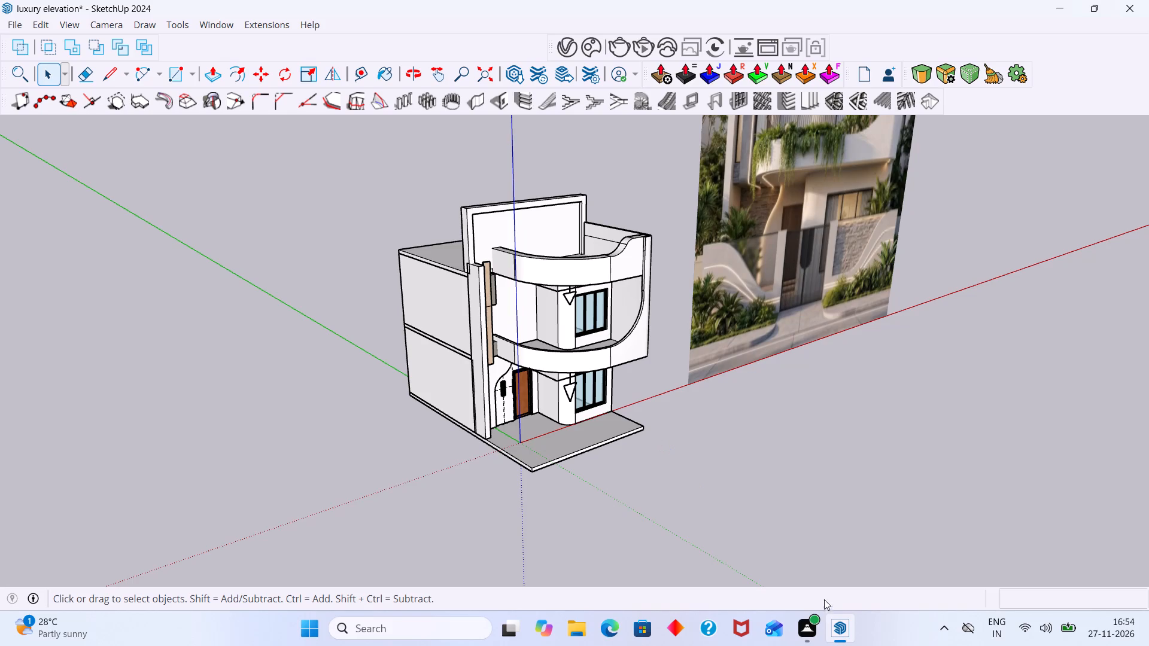
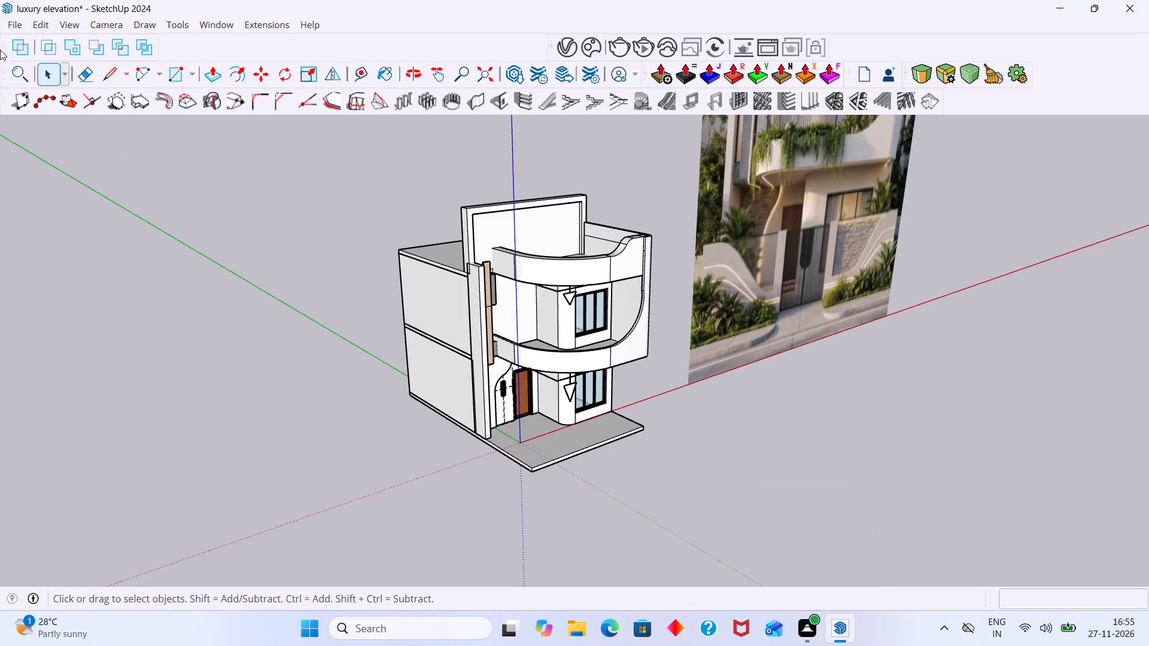
Save the luxury elevation model under its existing file name.
click(17, 28)
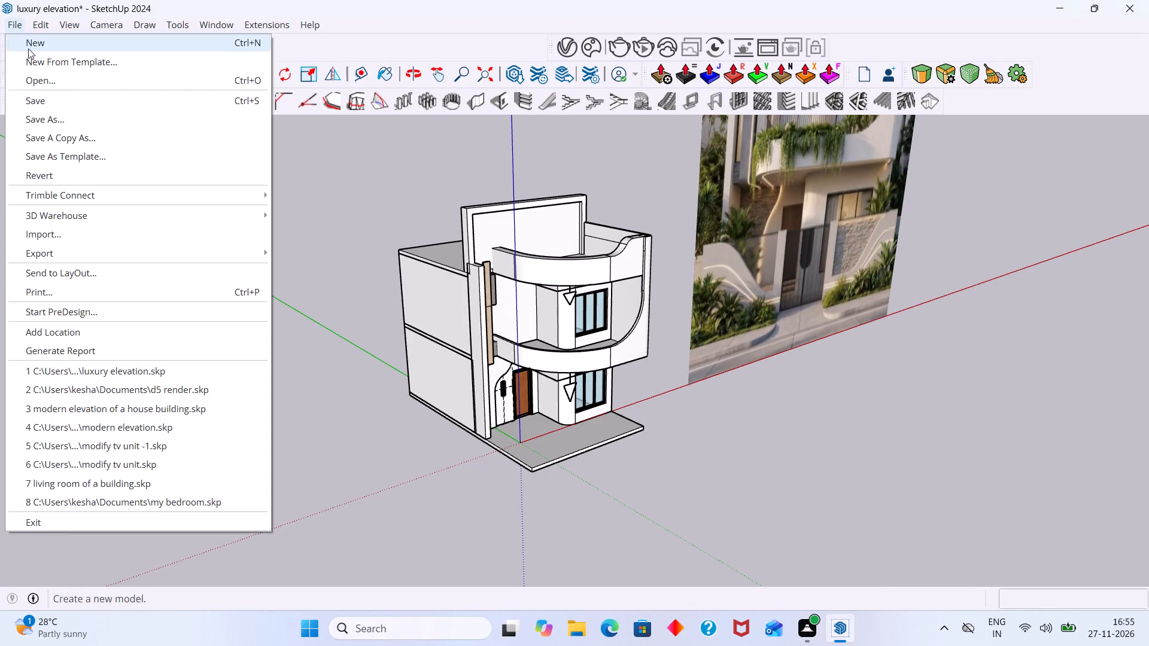
click(46, 97)
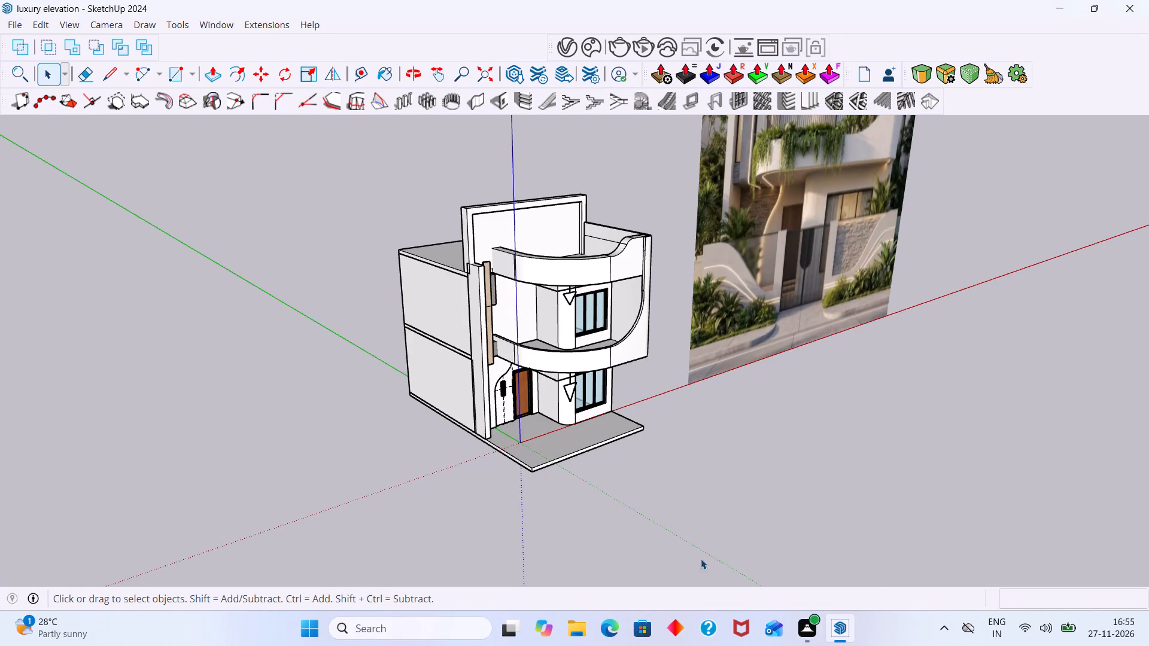
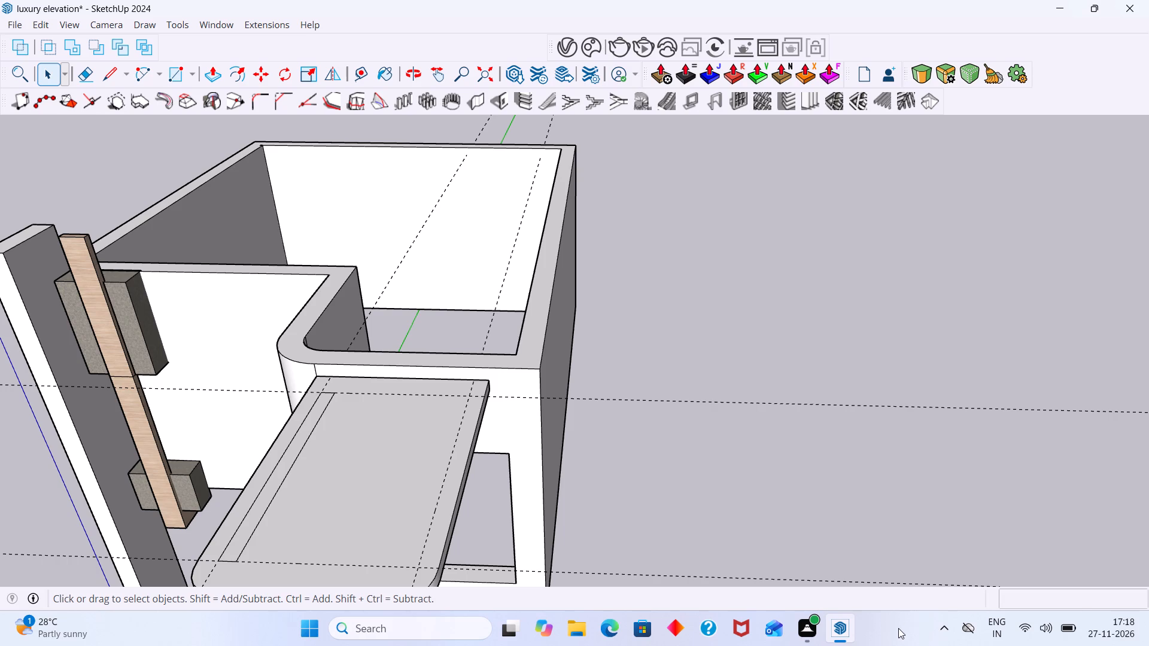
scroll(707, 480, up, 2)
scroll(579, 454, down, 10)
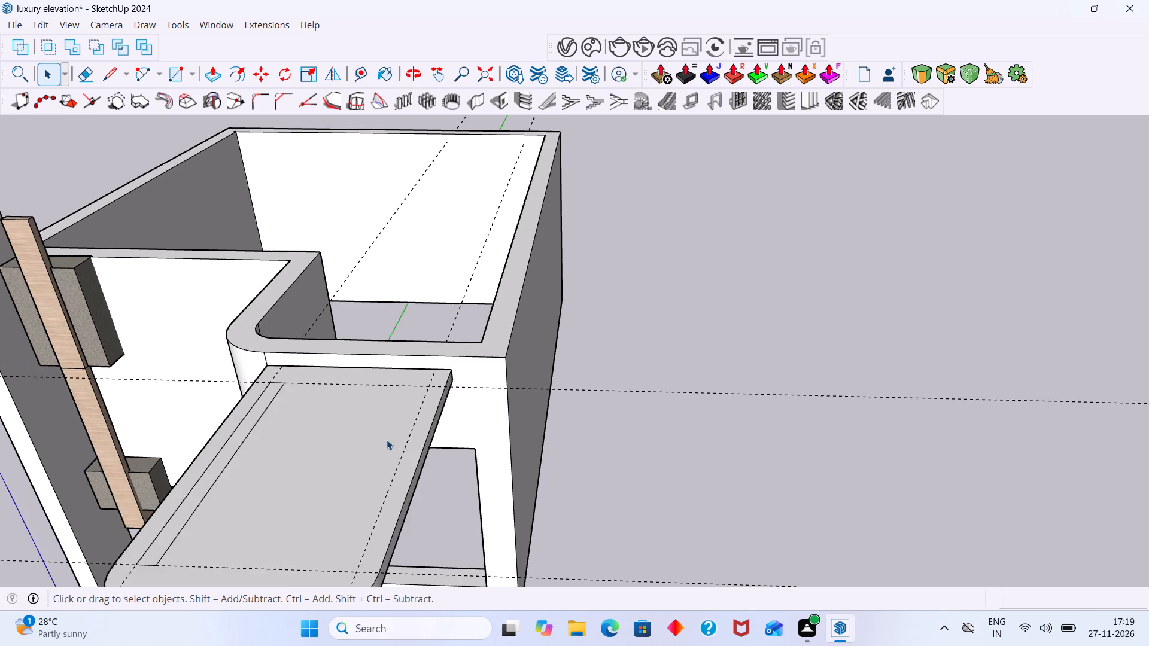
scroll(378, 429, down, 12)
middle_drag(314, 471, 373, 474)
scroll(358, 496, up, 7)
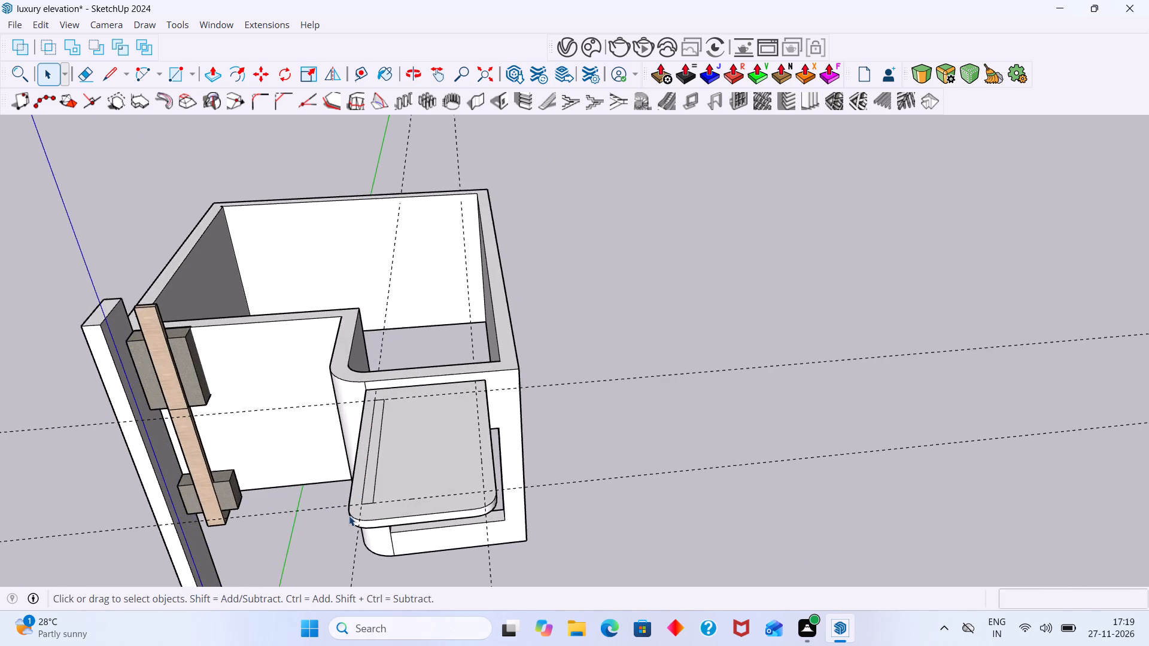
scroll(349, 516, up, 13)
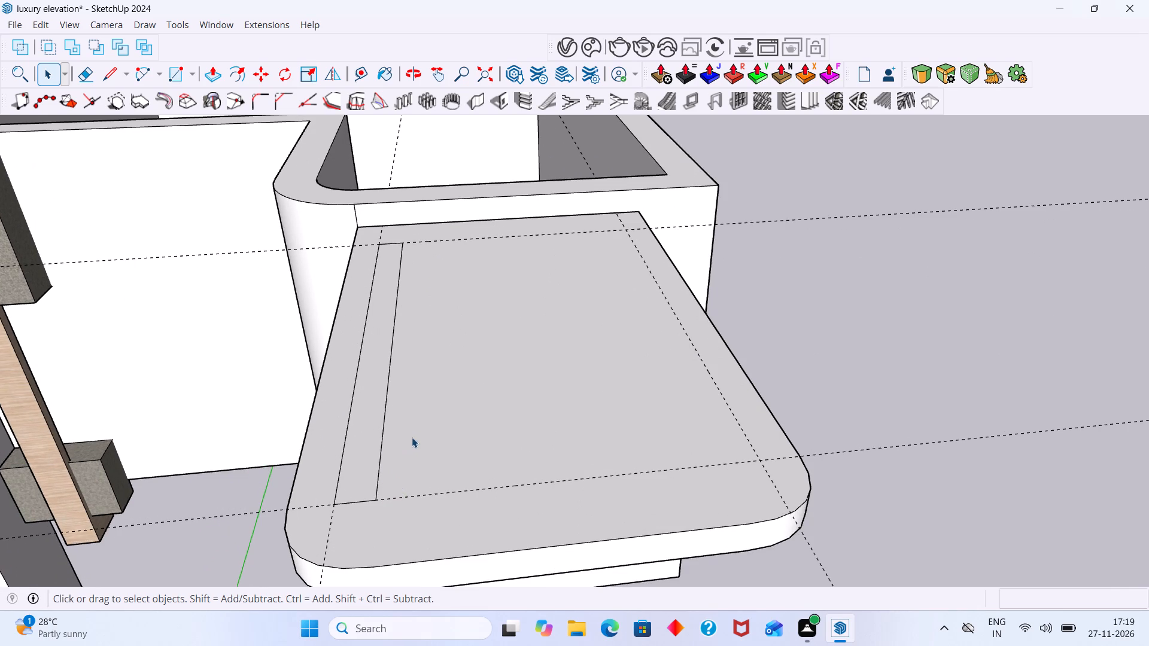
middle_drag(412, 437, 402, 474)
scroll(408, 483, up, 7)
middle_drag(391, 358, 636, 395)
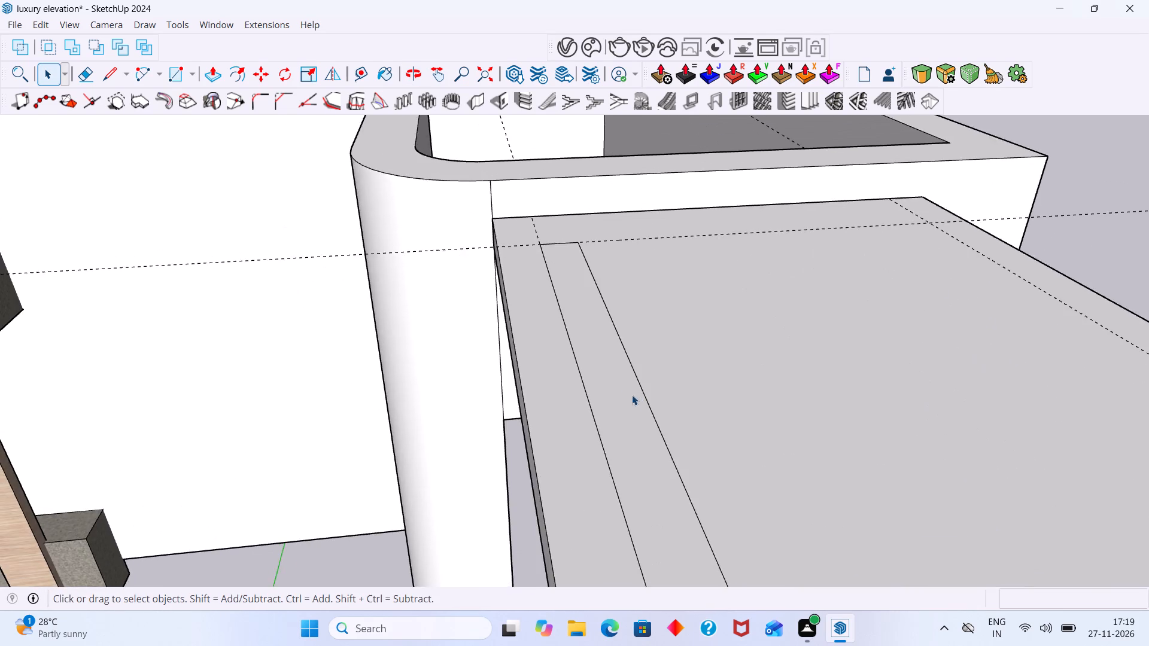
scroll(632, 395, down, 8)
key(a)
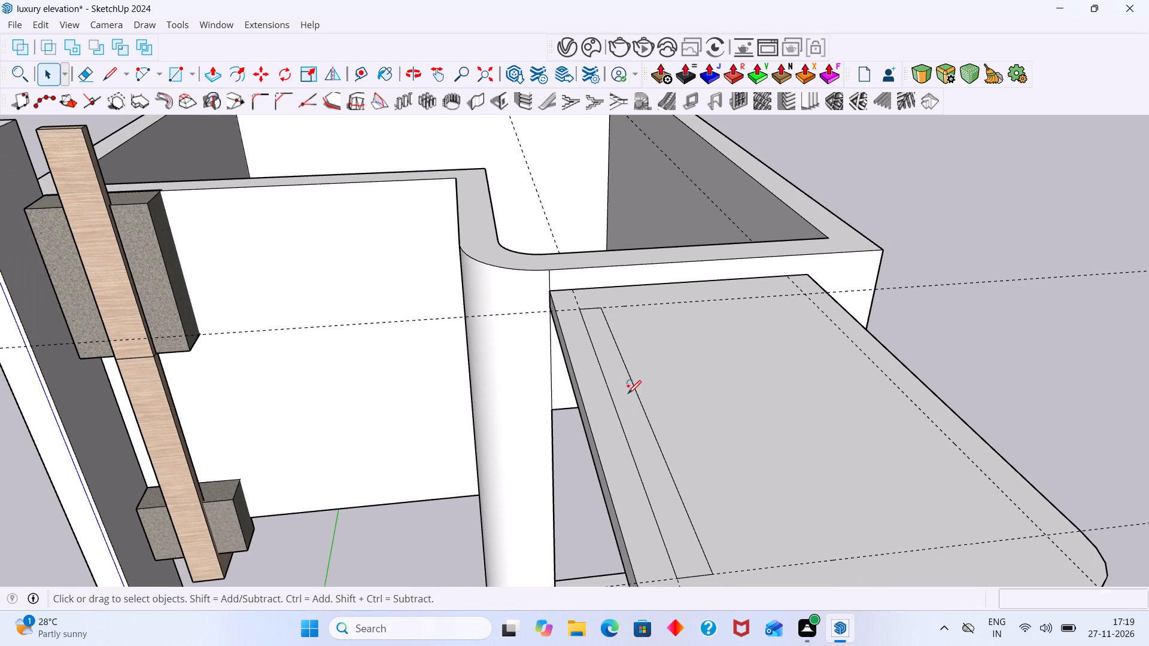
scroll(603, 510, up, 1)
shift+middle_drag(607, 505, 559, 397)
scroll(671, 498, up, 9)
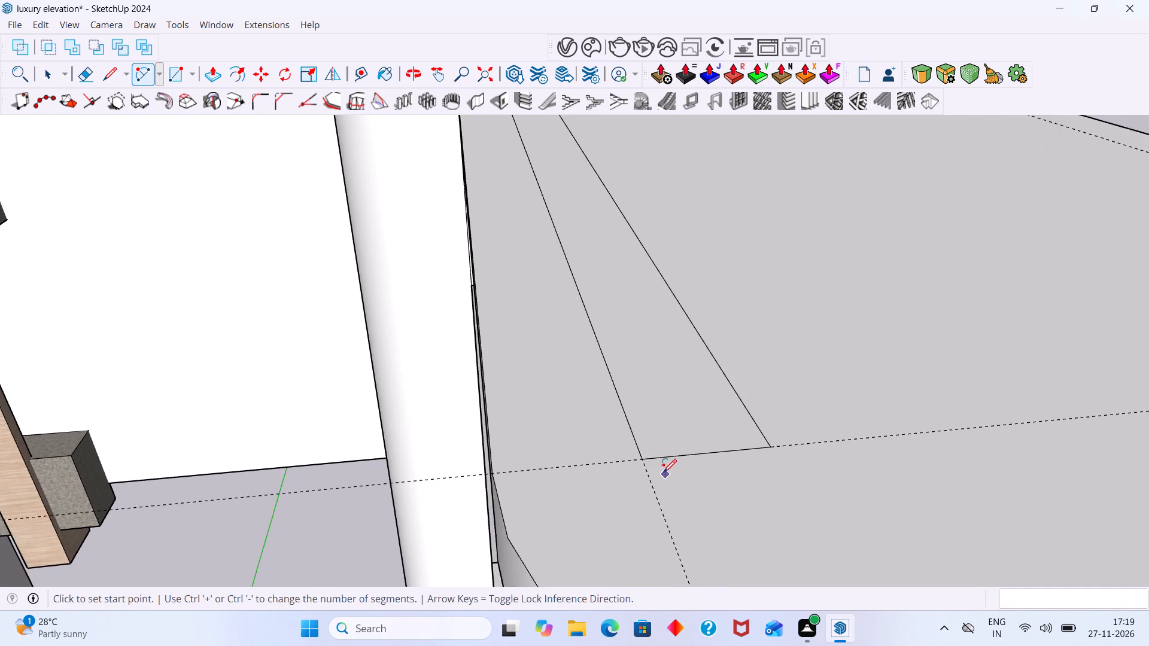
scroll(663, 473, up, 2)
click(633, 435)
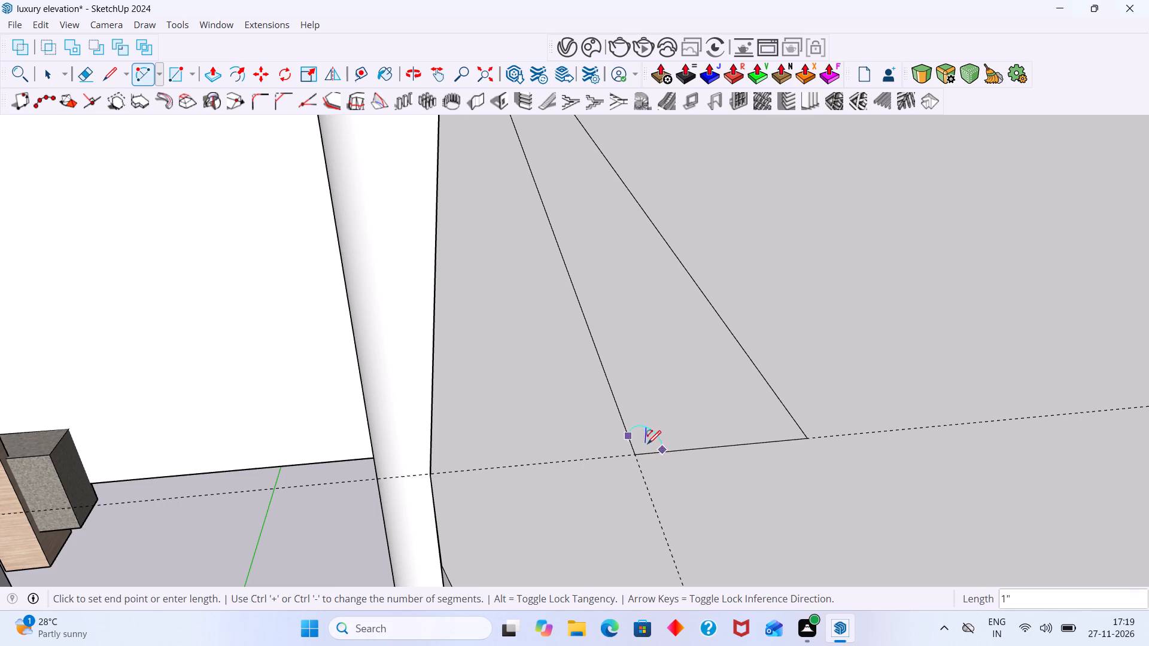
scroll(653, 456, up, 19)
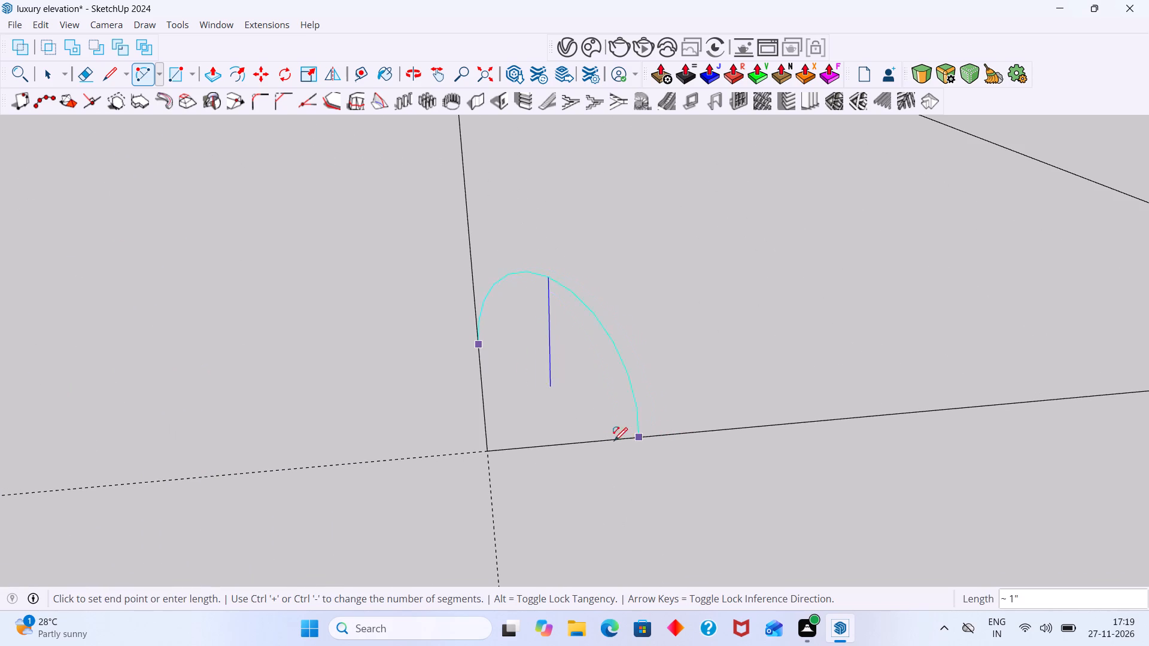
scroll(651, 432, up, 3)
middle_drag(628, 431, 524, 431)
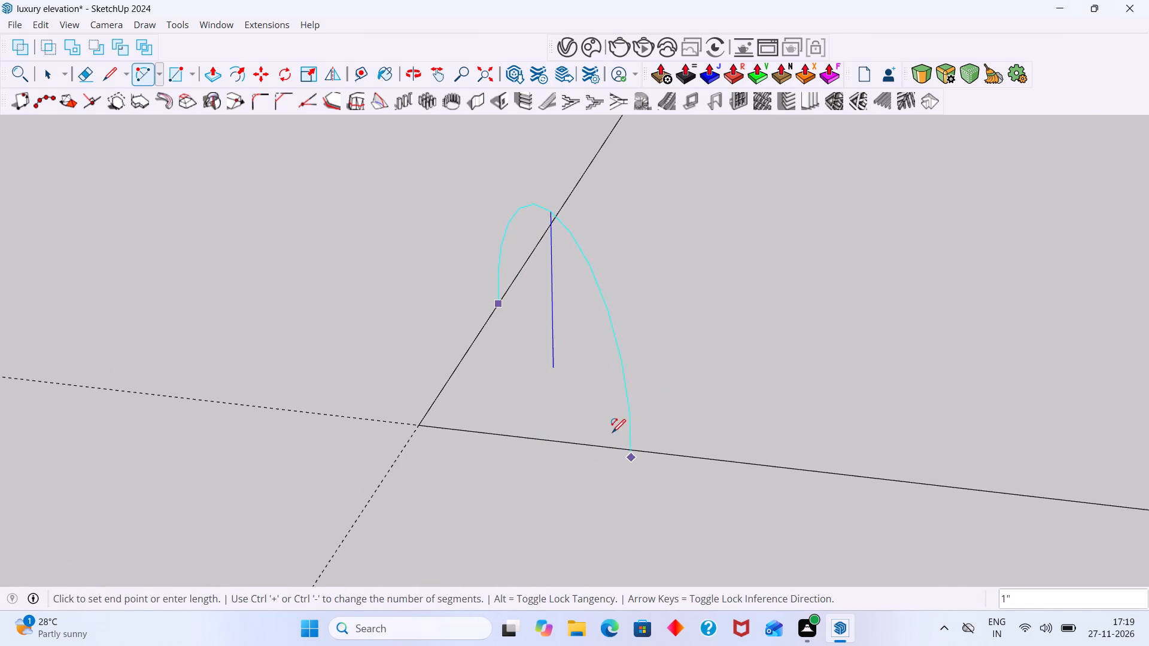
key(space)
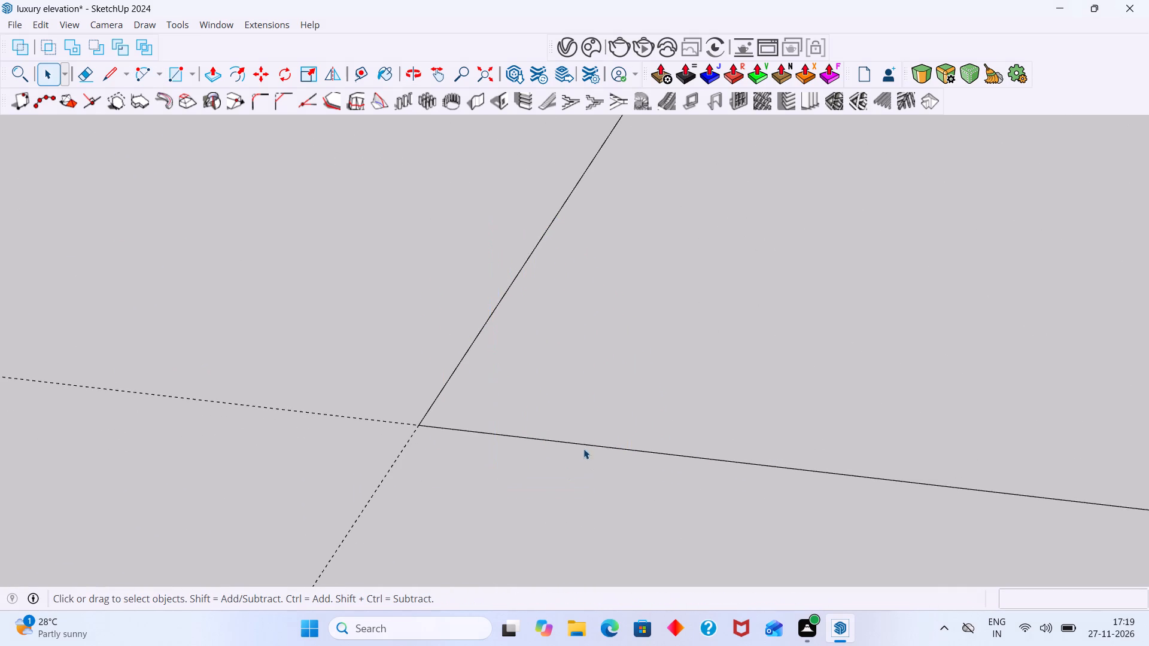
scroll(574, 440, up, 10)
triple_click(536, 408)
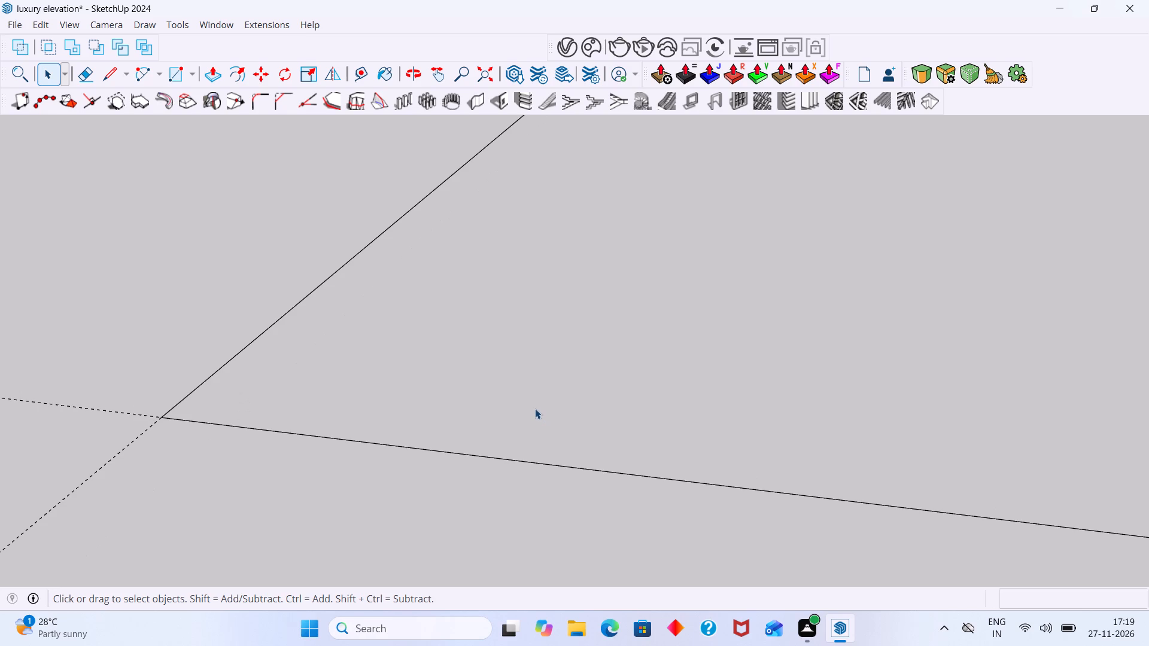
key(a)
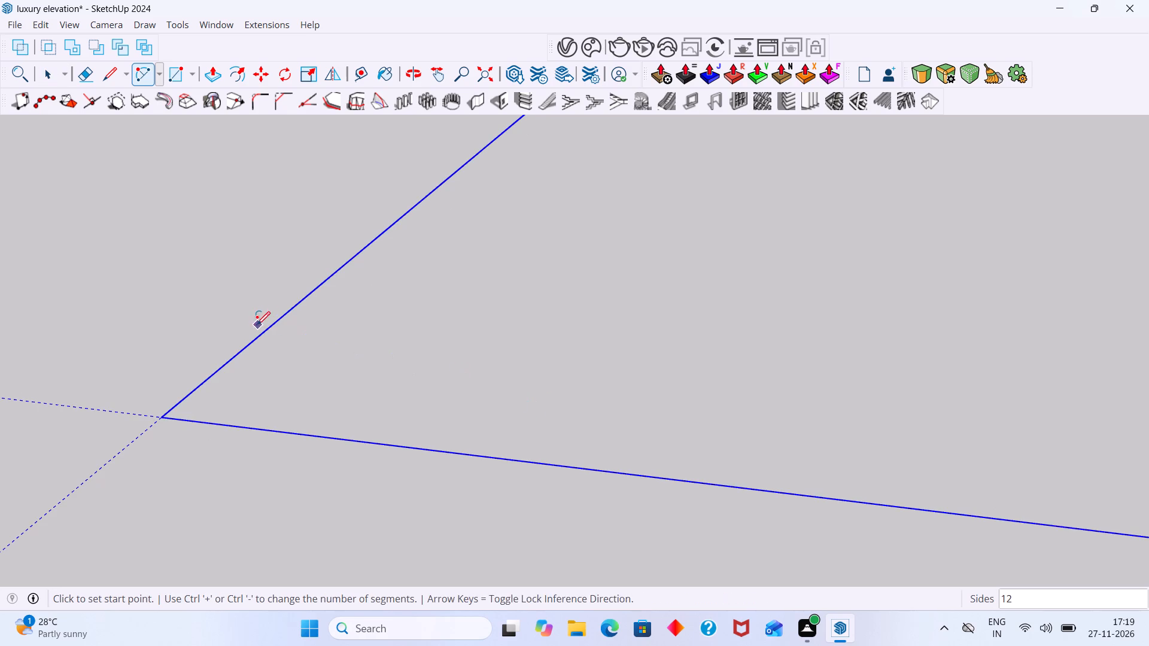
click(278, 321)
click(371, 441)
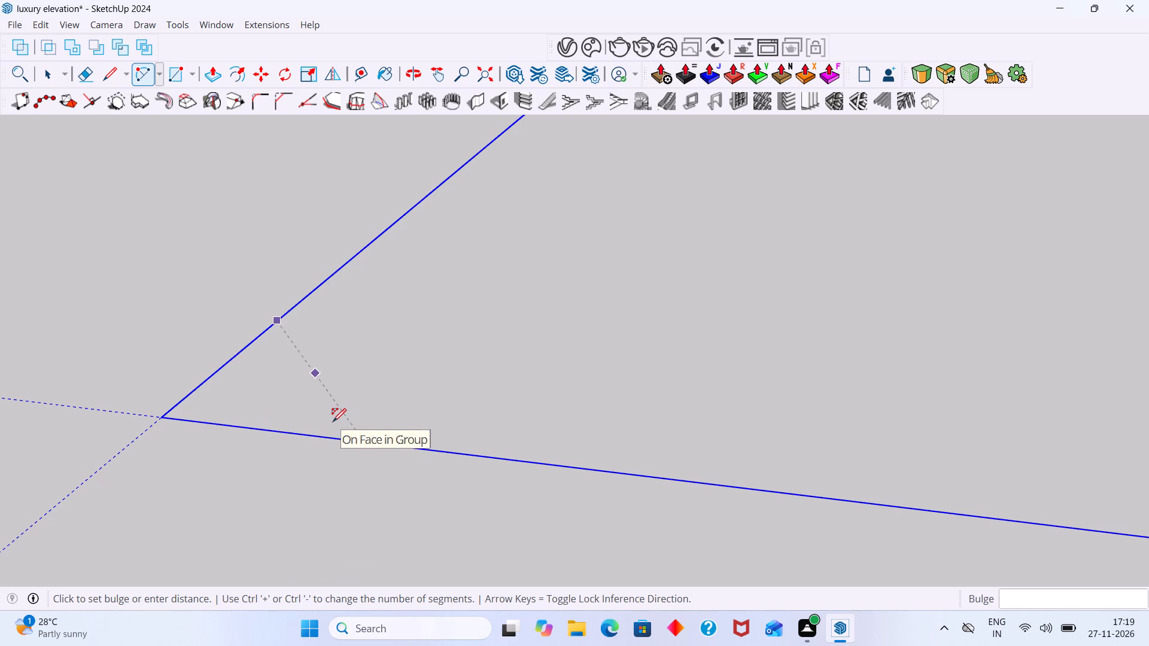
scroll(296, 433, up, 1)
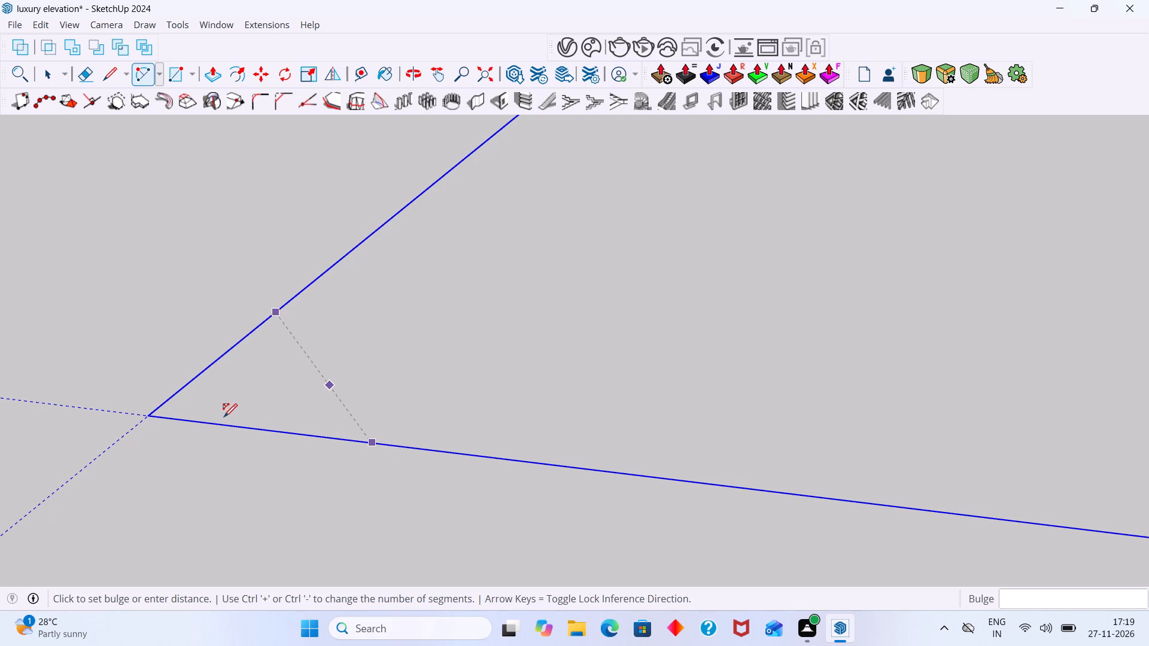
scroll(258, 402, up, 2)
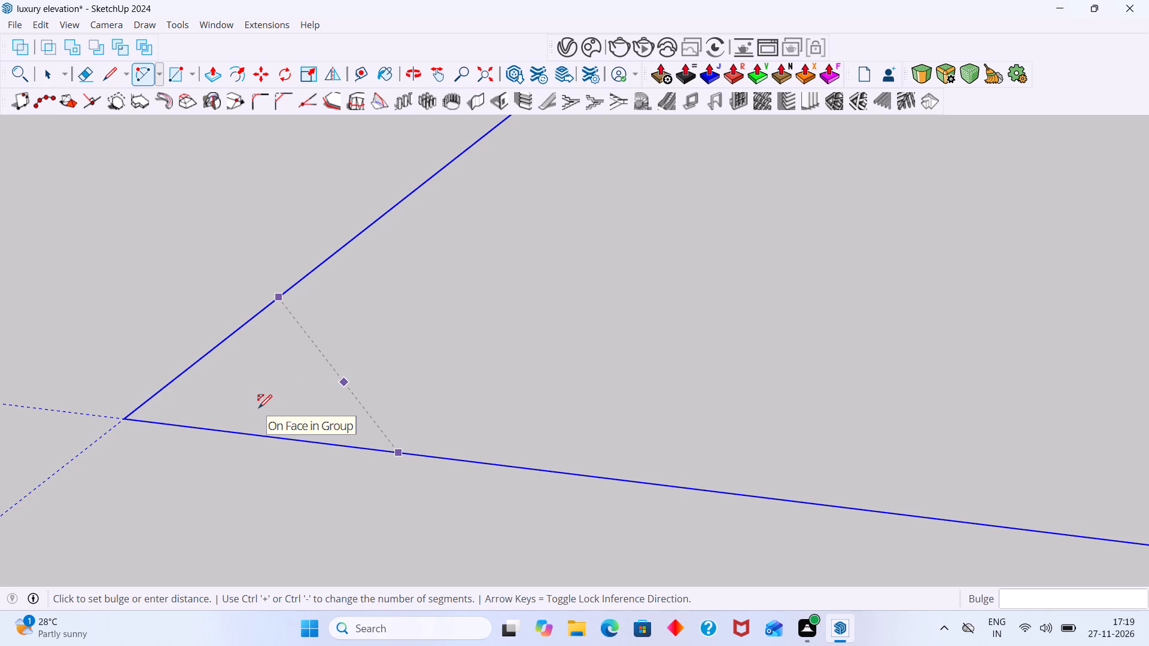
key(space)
Open the projecting slab group with rounded front corners for editing and select the narrow strip face on its top.
scroll(300, 387, down, 13)
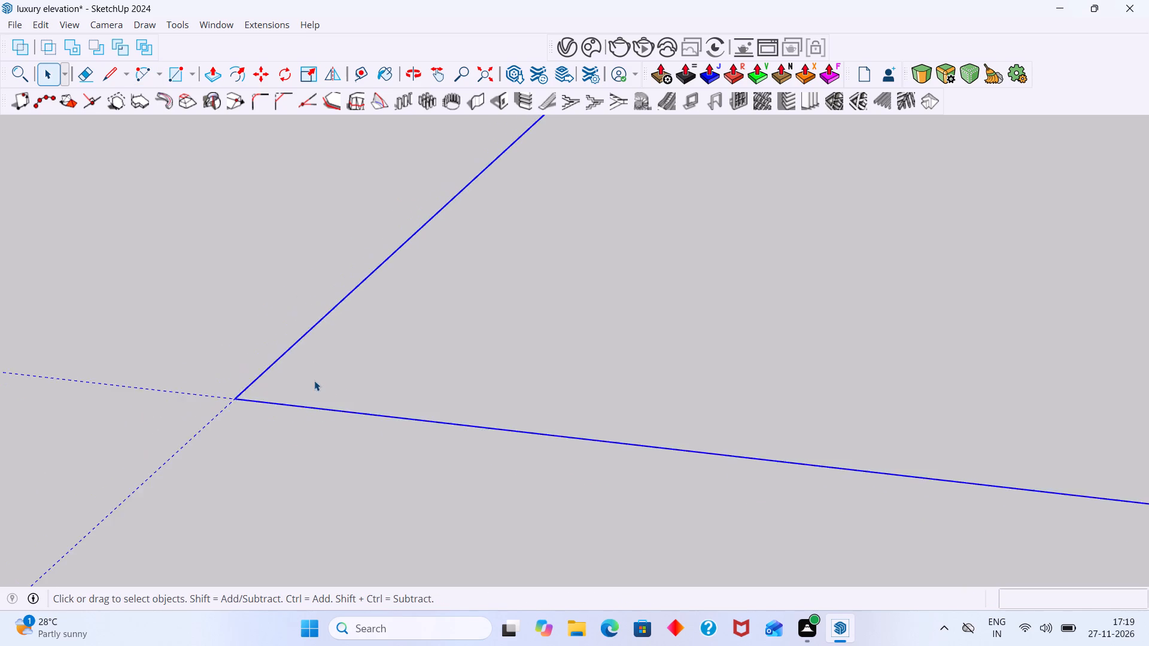
scroll(314, 380, down, 20)
scroll(314, 380, down, 20)
scroll(314, 380, down, 12)
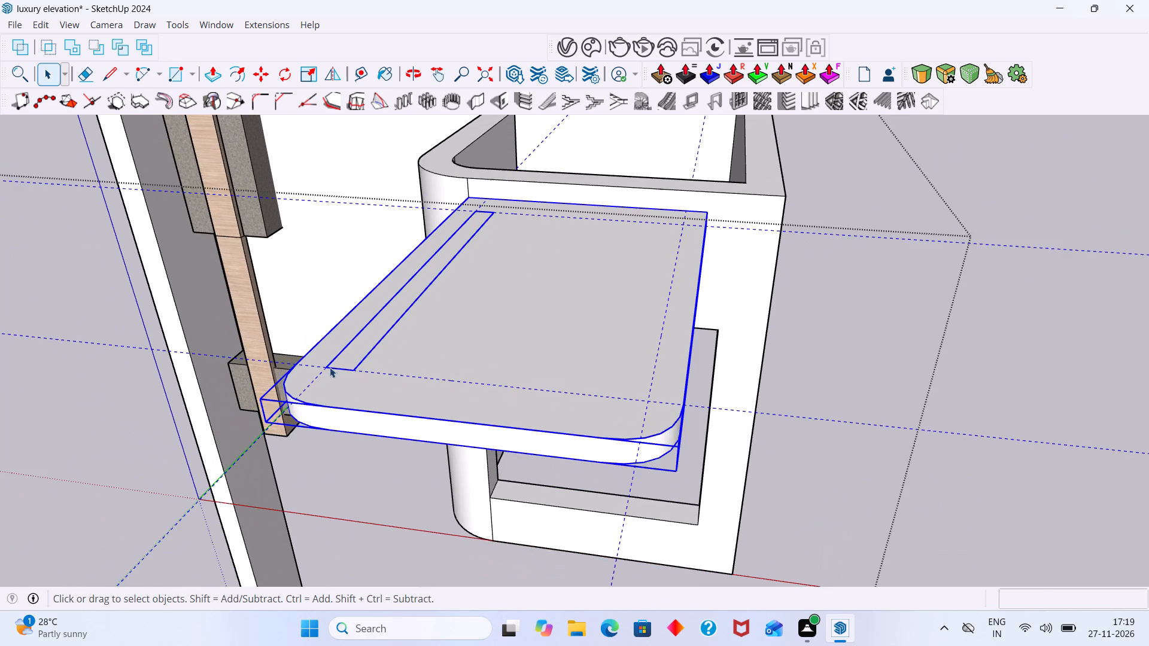
click(104, 444)
scroll(366, 383, up, 16)
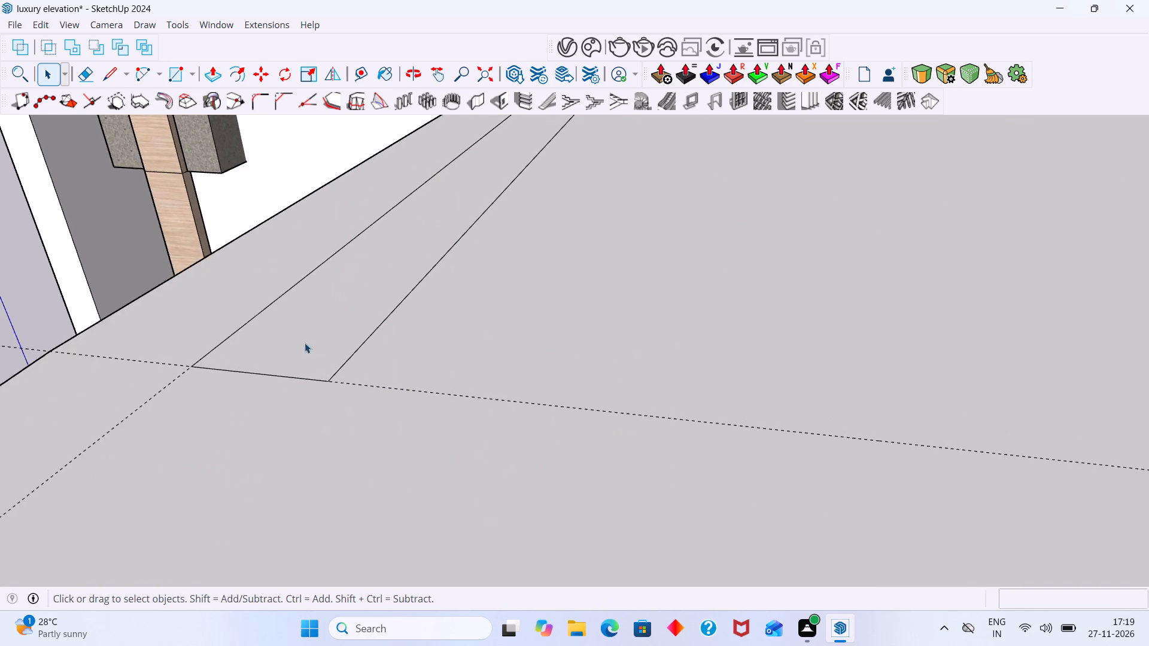
middle_drag(342, 345, 390, 351)
scroll(341, 346, up, 3)
double_click(339, 345)
click(342, 347)
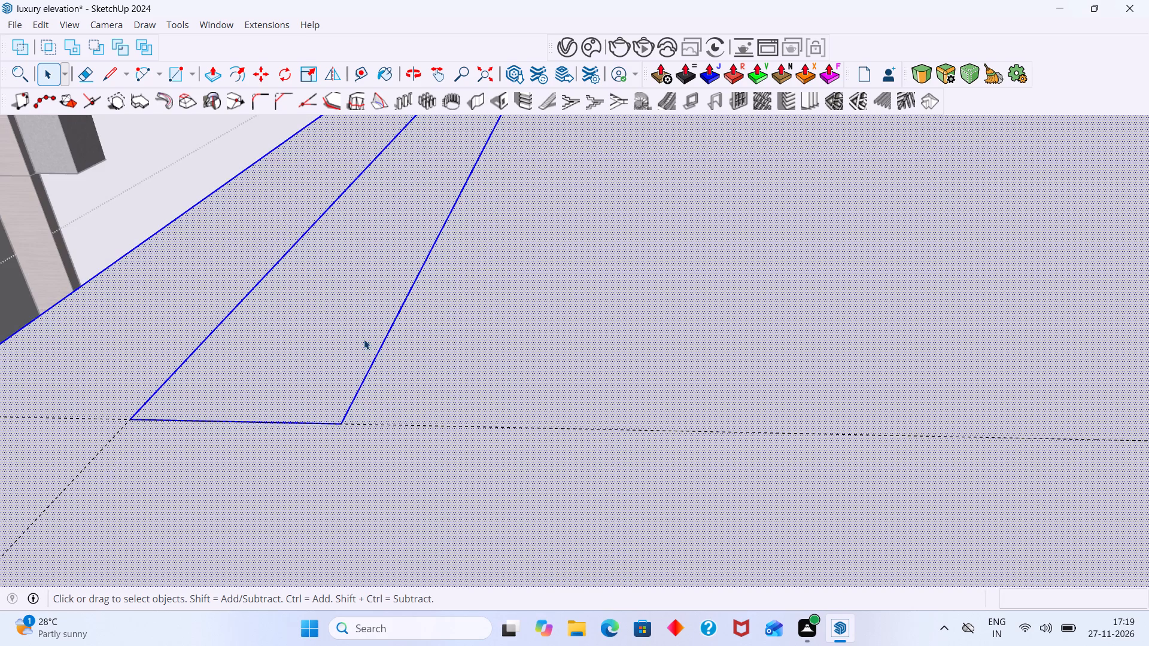
click(364, 339)
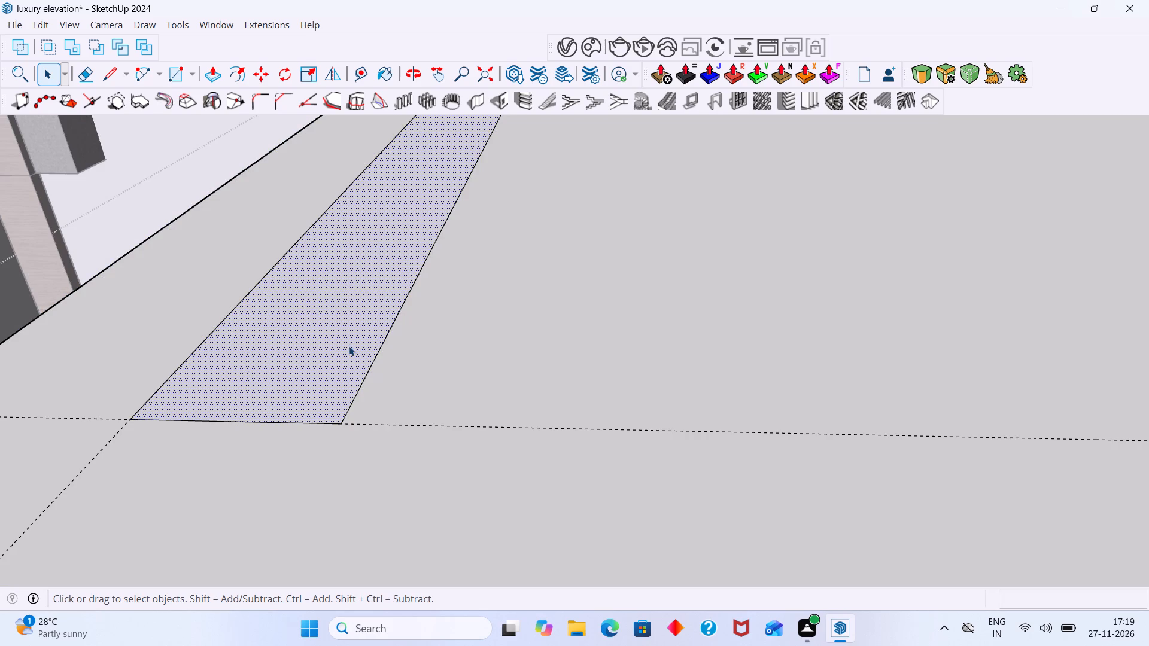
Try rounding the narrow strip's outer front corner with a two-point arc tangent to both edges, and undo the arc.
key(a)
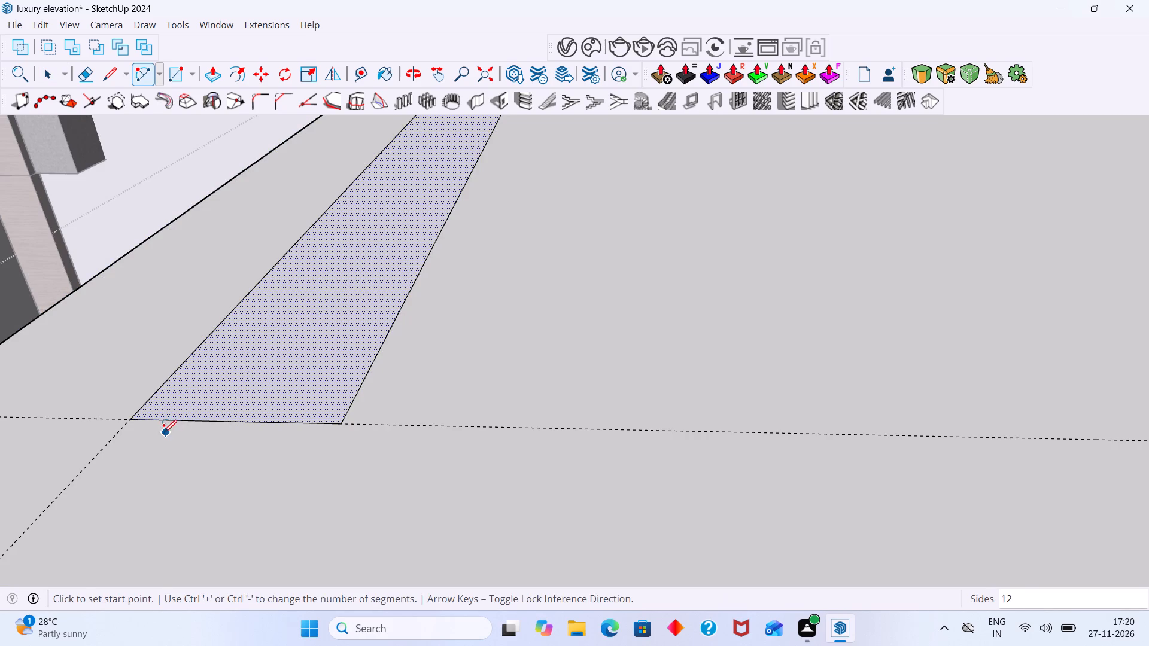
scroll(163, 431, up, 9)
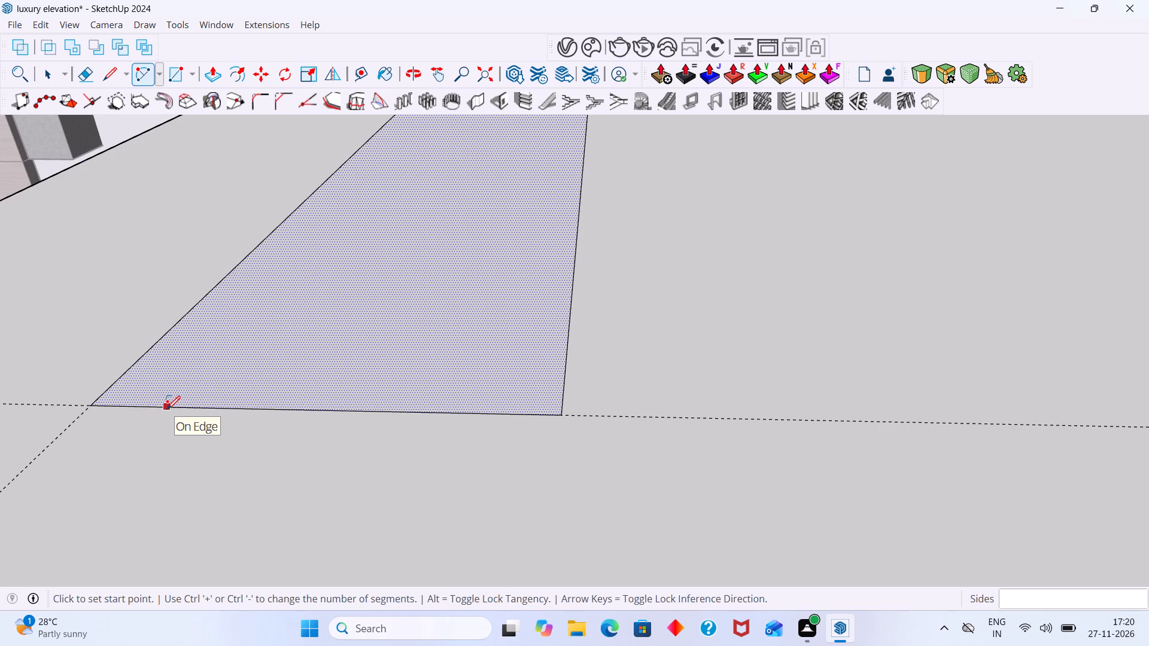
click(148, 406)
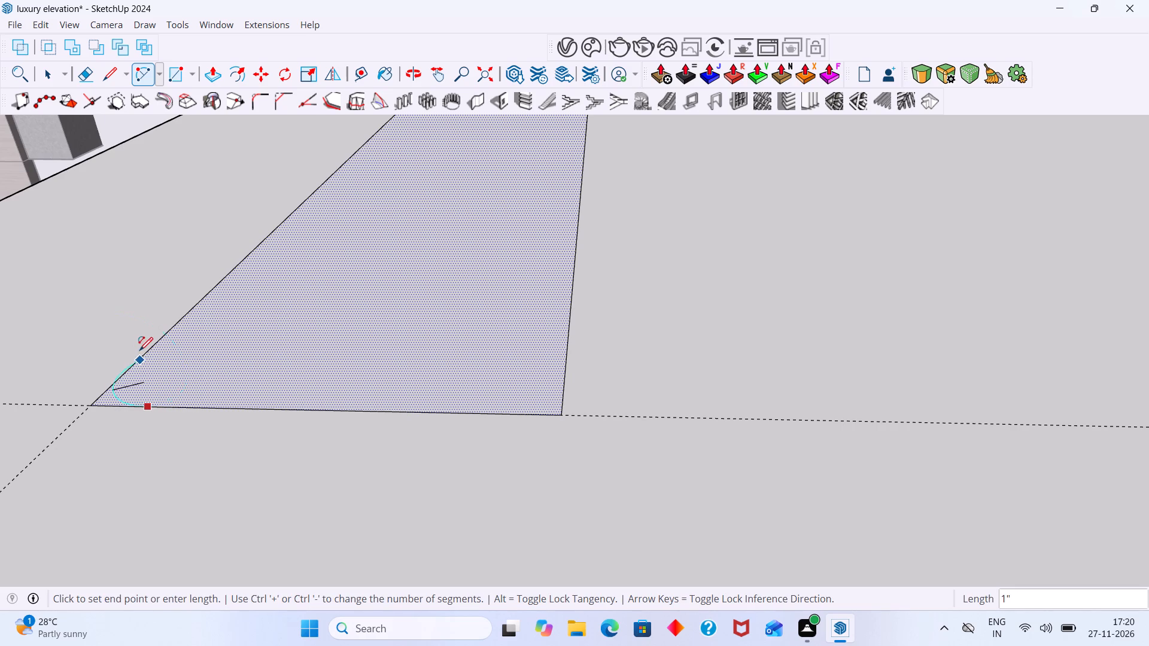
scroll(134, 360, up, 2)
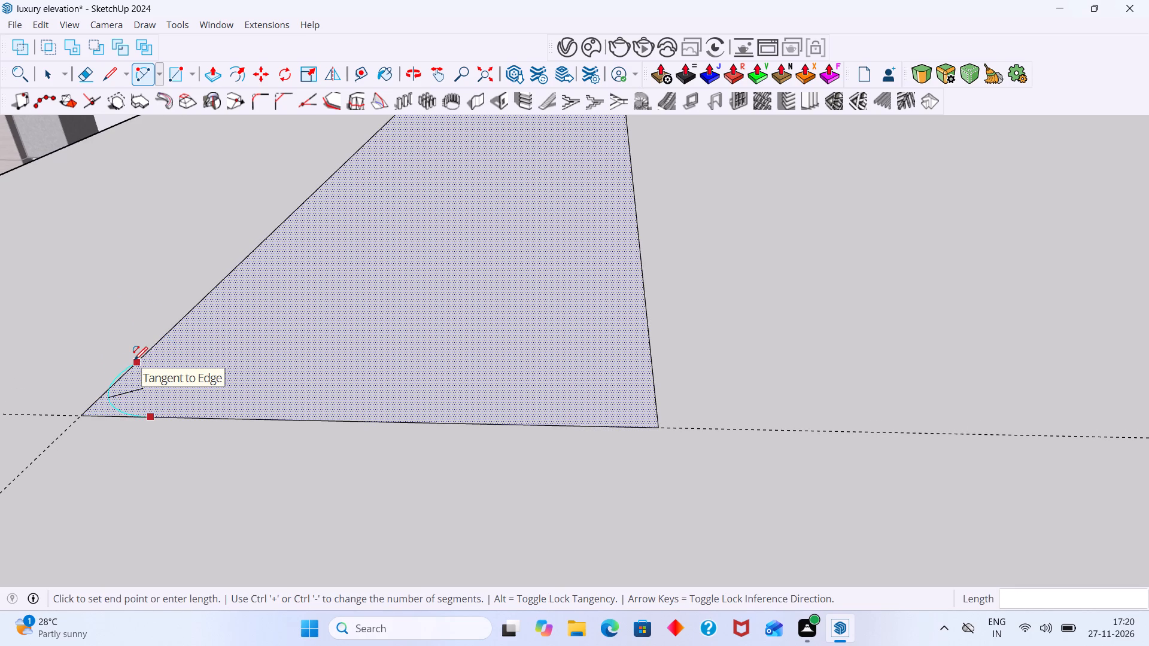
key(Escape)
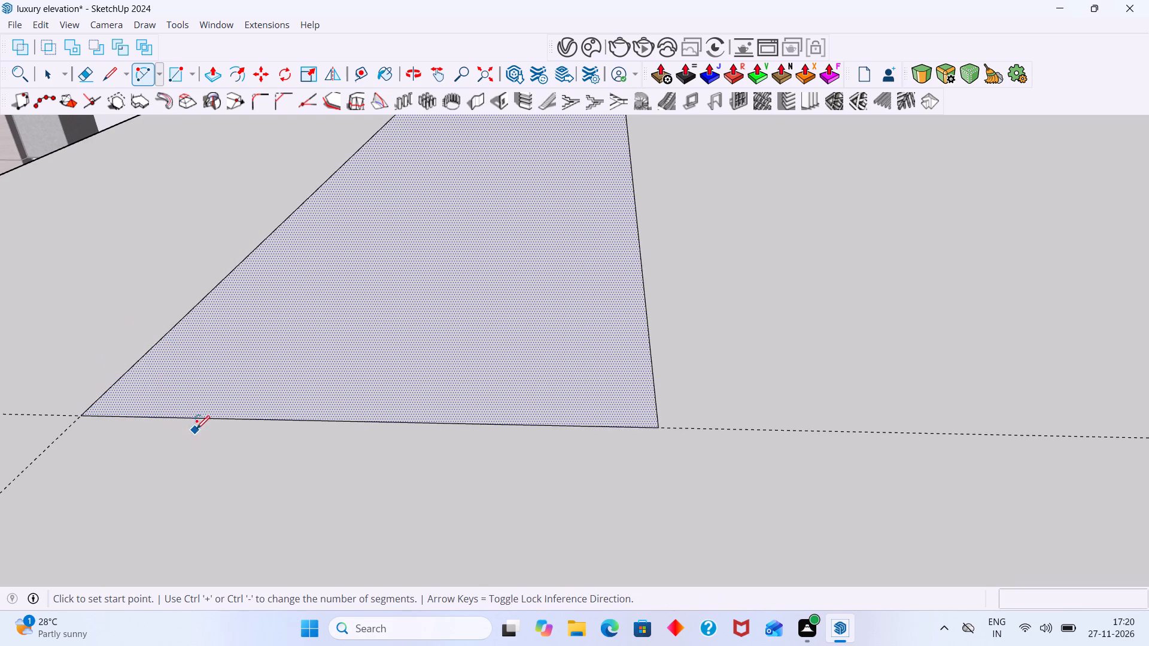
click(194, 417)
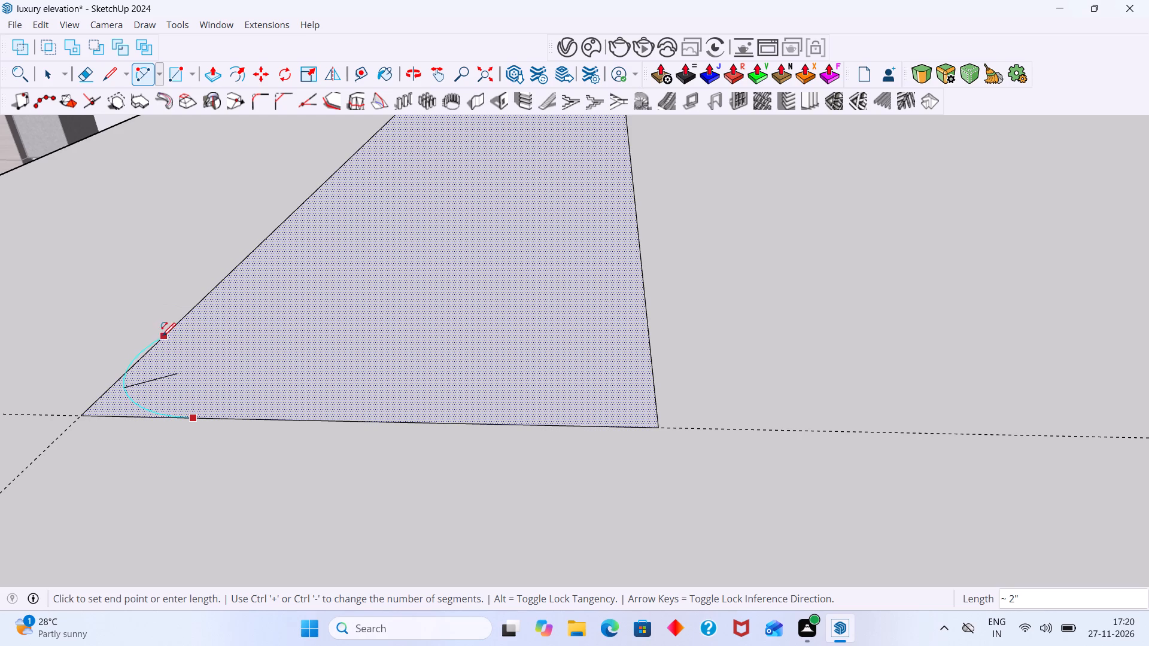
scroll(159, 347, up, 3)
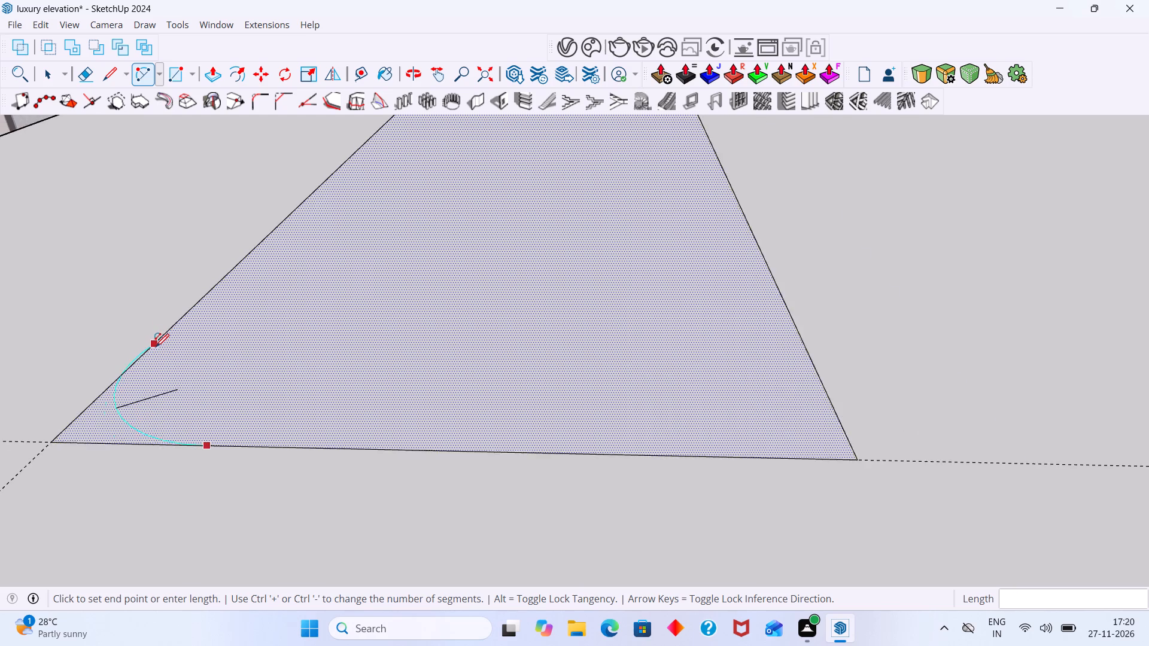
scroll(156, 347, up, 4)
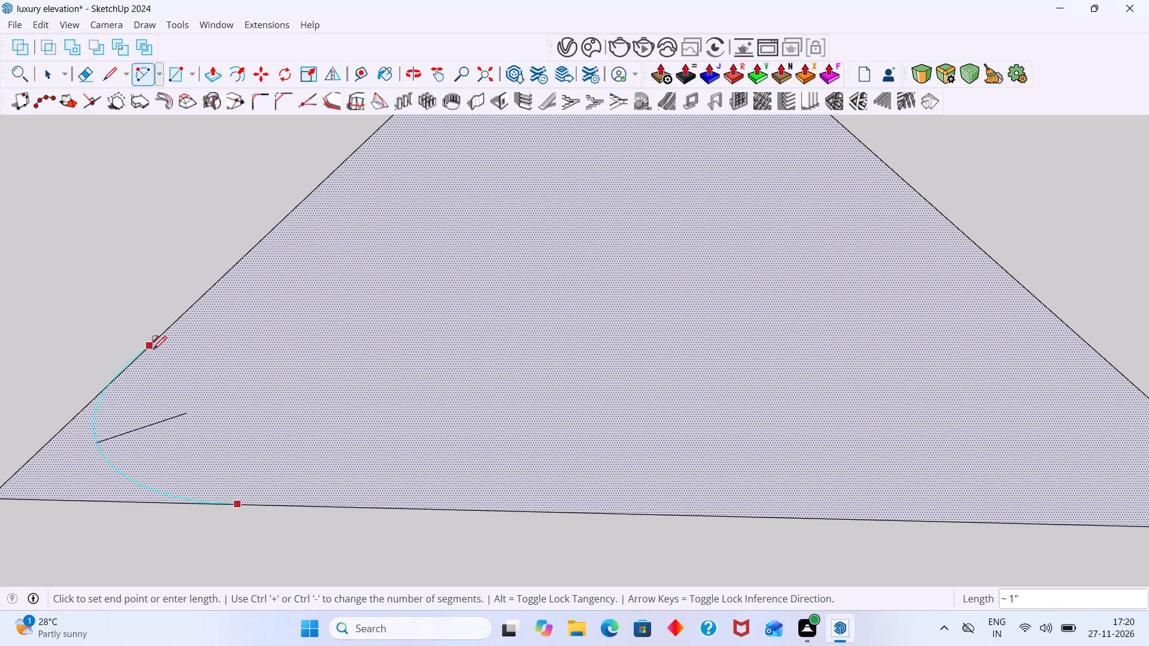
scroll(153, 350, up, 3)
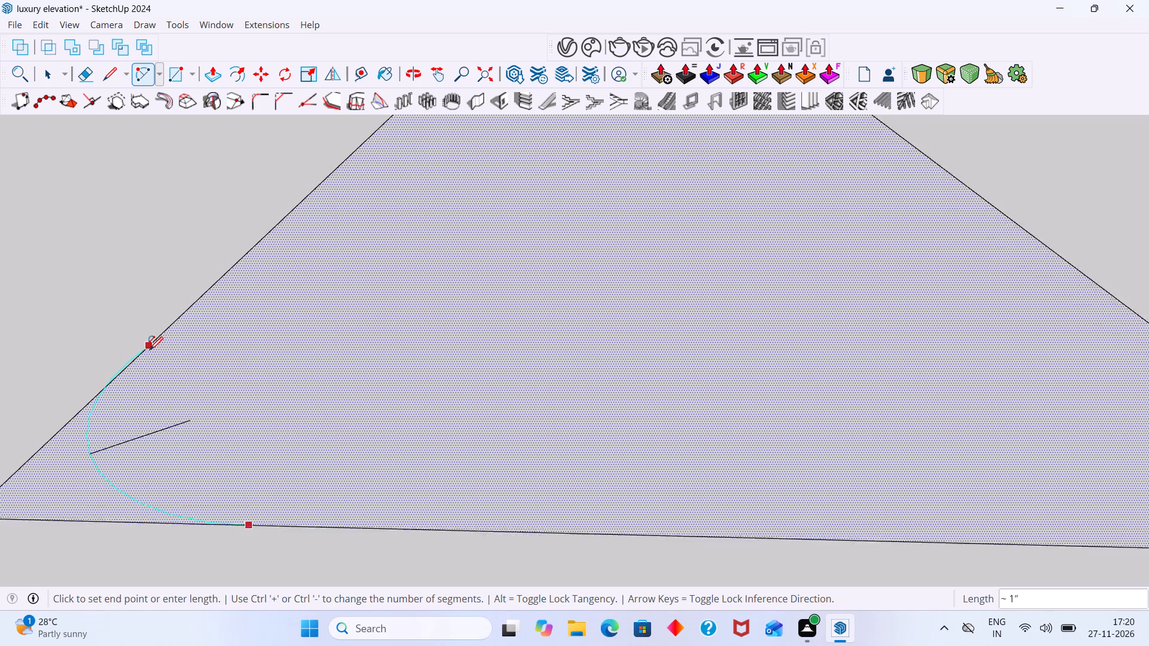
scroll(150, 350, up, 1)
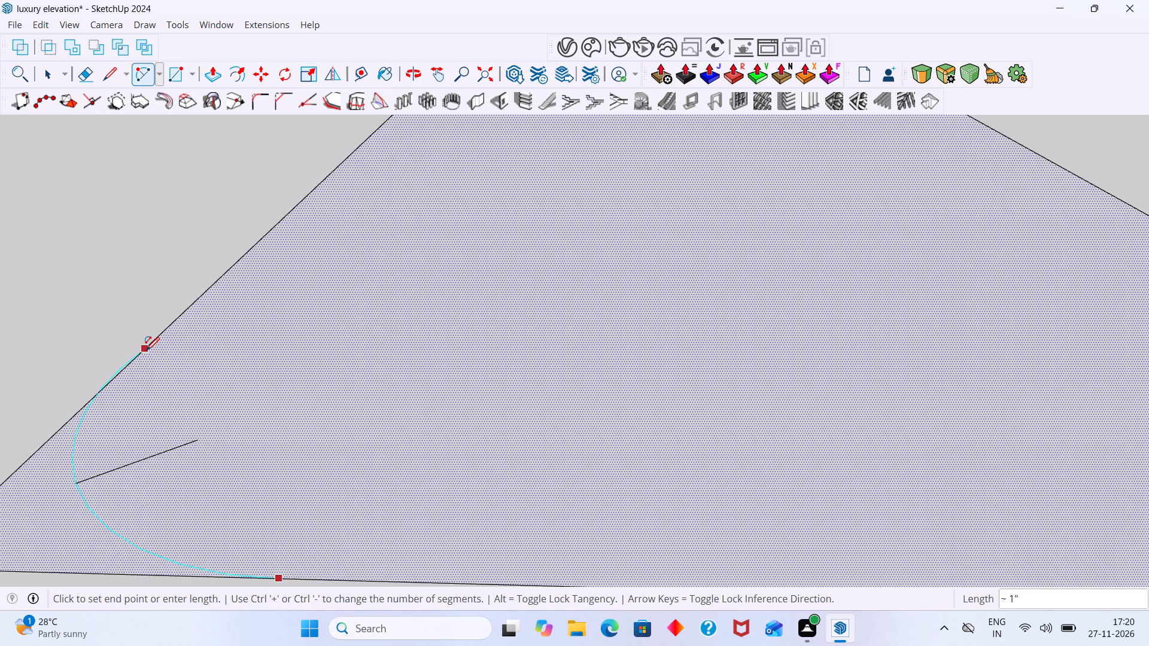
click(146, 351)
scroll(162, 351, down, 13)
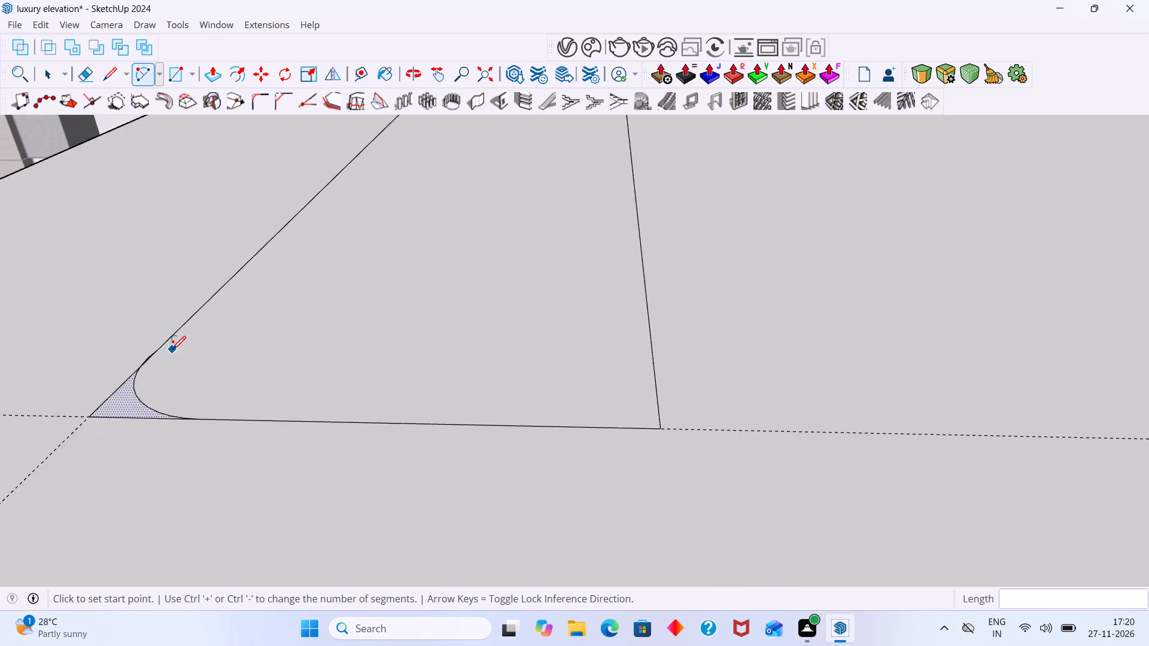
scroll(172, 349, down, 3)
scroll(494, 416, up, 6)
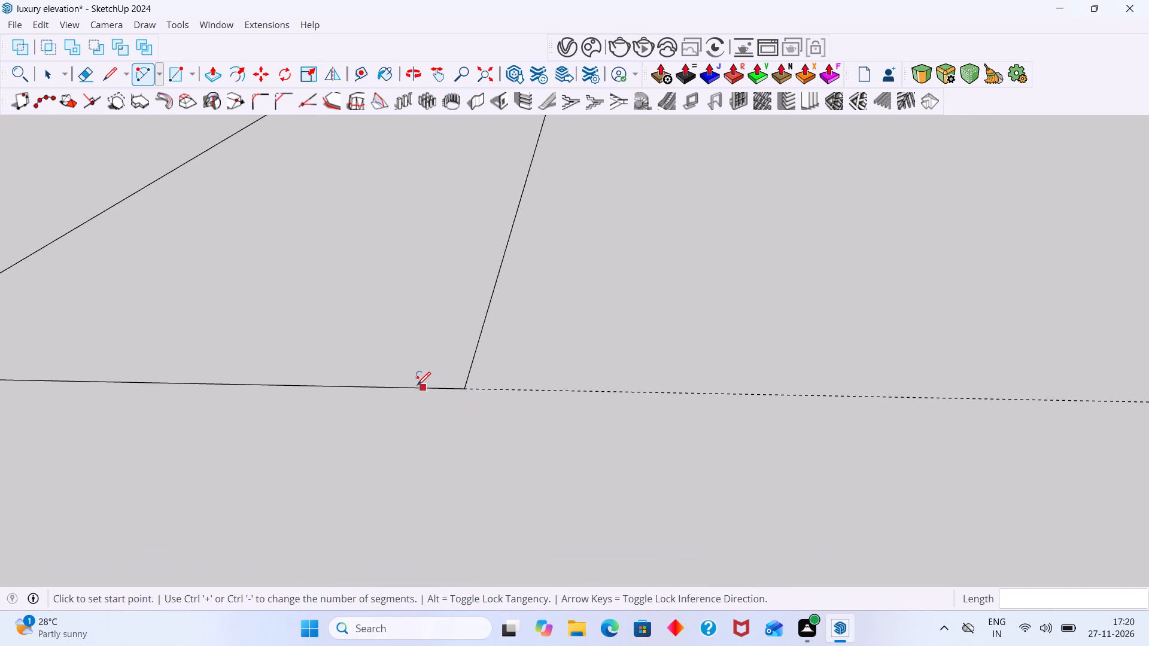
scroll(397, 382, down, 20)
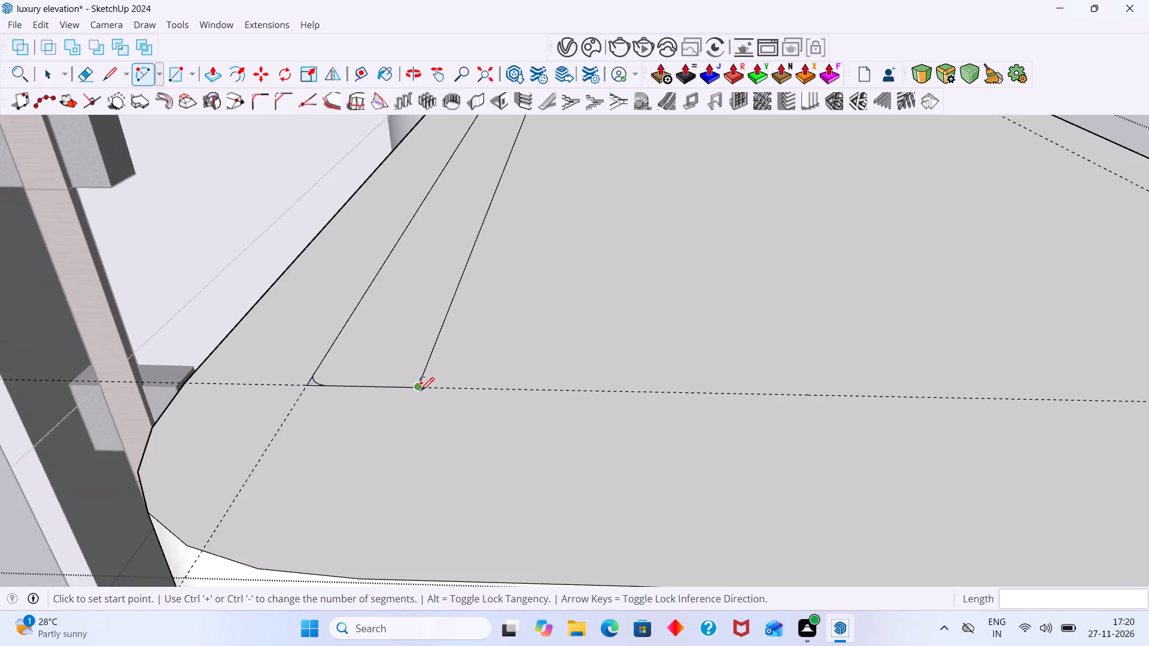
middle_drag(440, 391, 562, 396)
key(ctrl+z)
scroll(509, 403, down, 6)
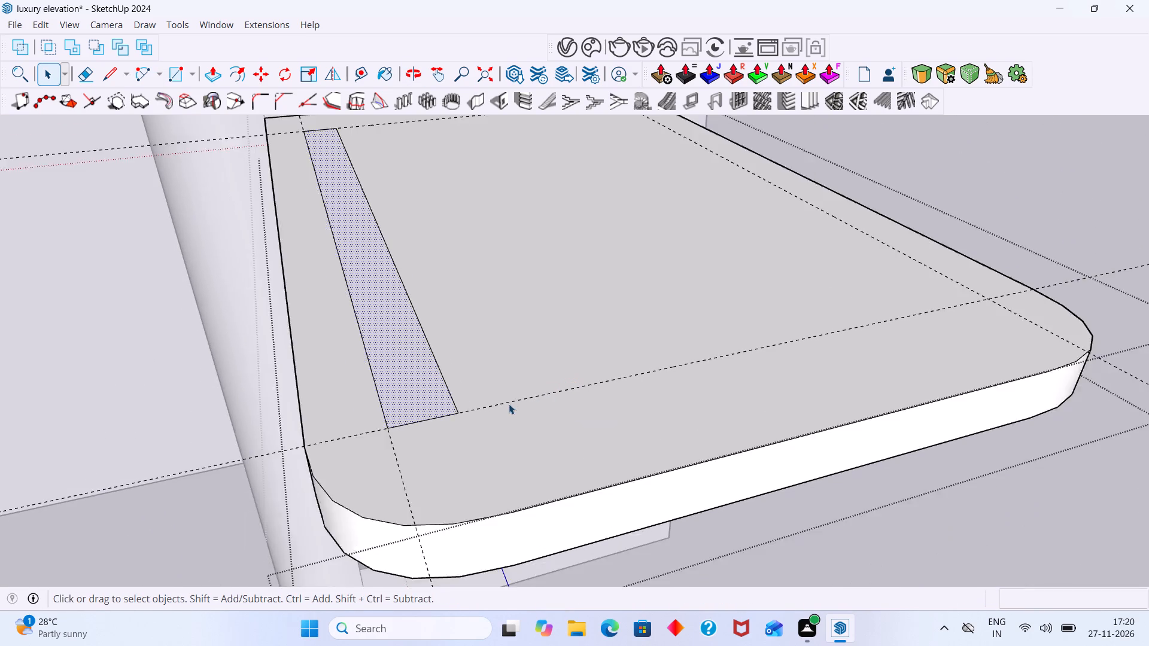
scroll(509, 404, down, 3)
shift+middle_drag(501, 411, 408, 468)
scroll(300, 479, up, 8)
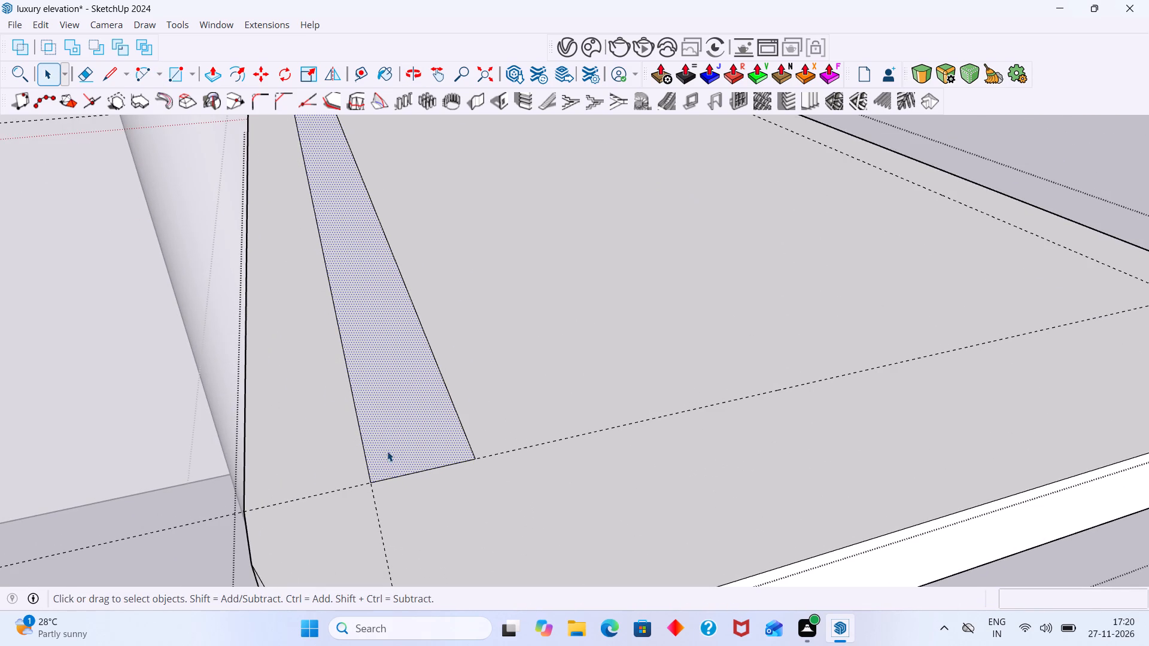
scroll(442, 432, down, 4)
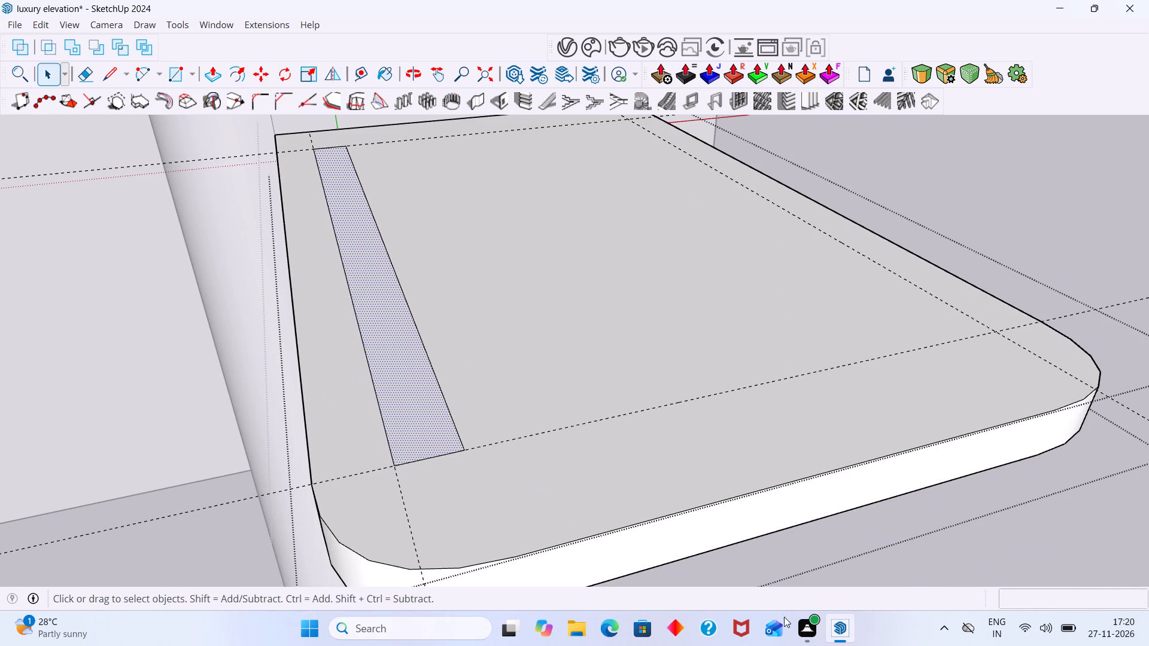
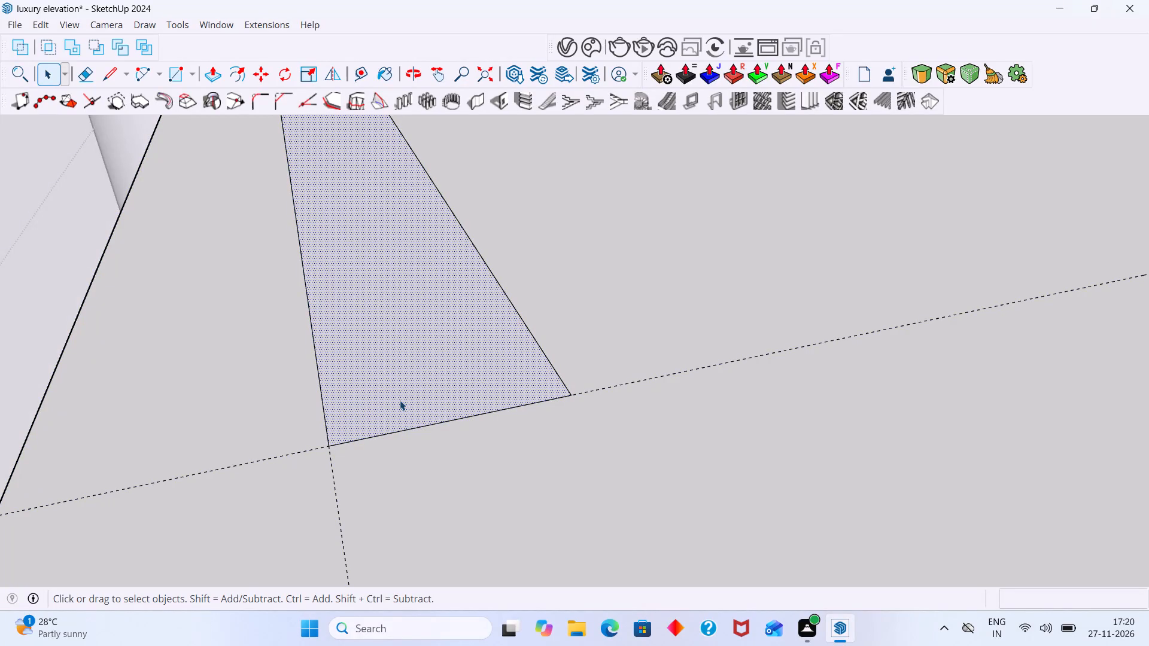
Place guides 1" inside the narrow strip's near short edge and both of its long edges.
scroll(411, 395, down, 3)
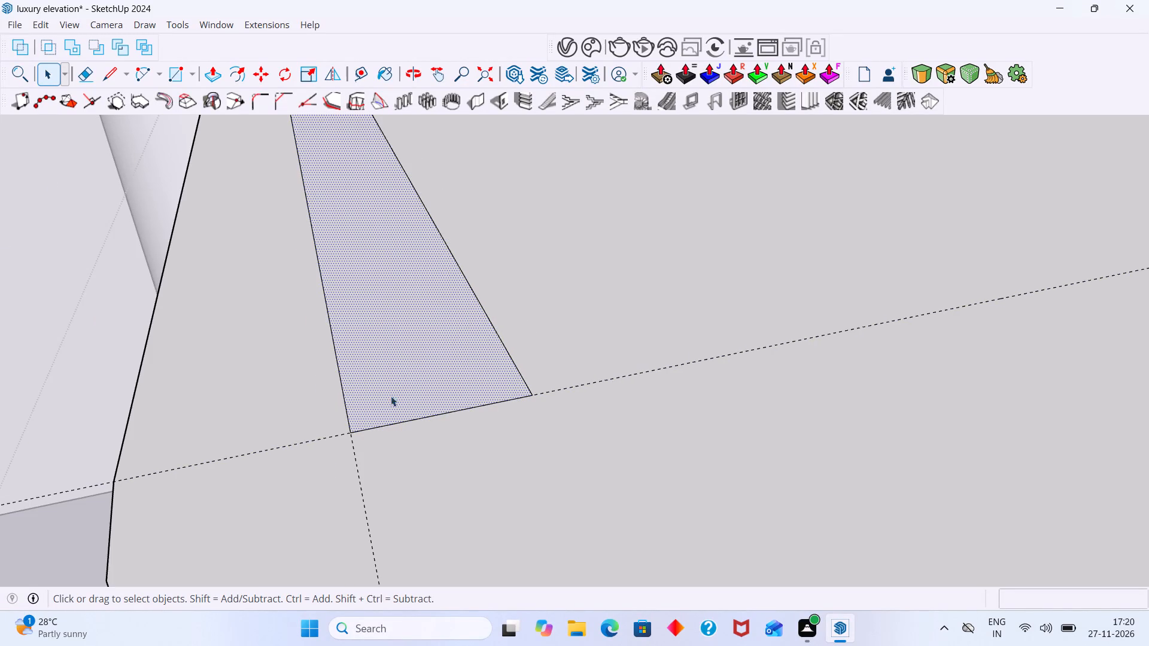
scroll(376, 403, up, 3)
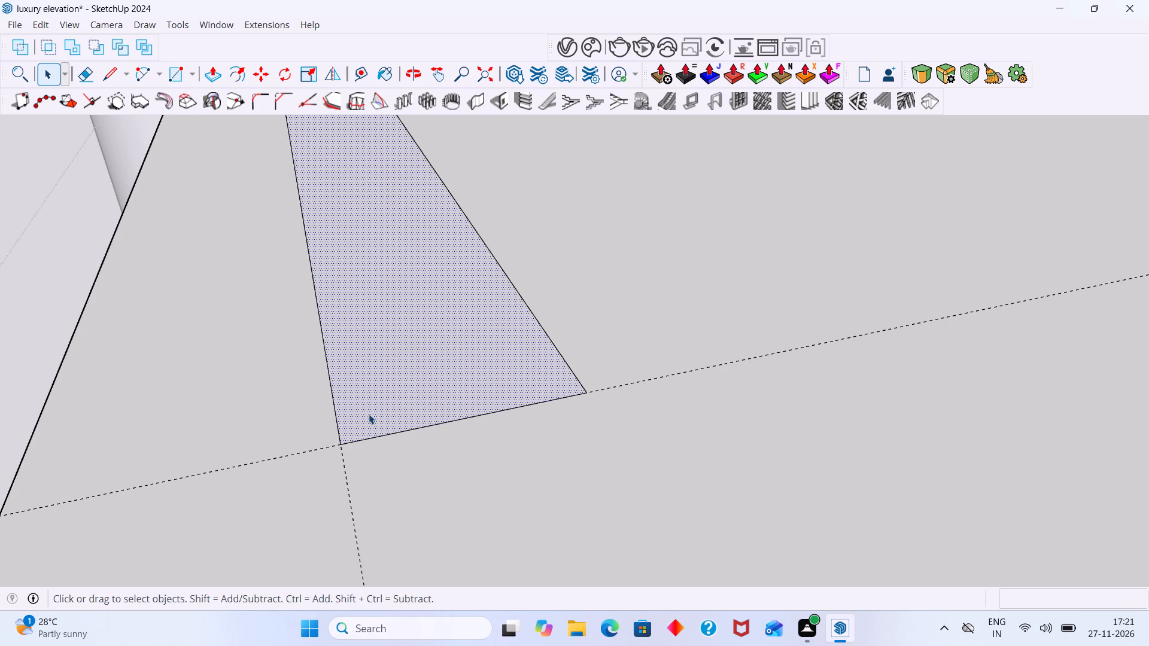
key(t)
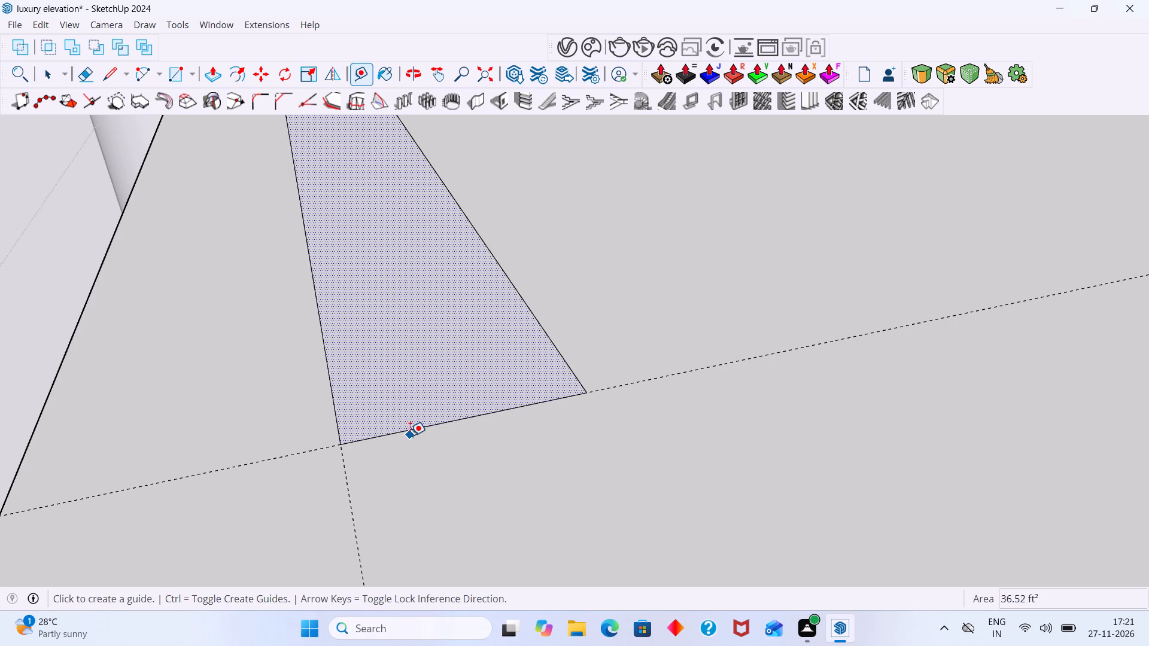
click(411, 431)
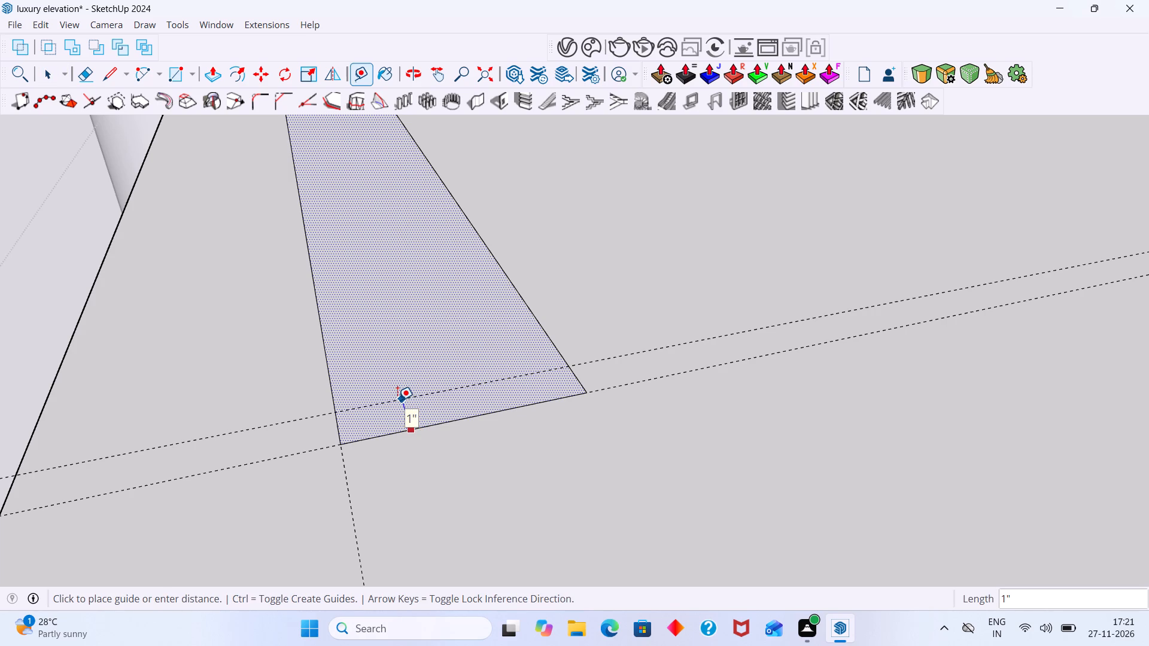
click(397, 400)
click(333, 395)
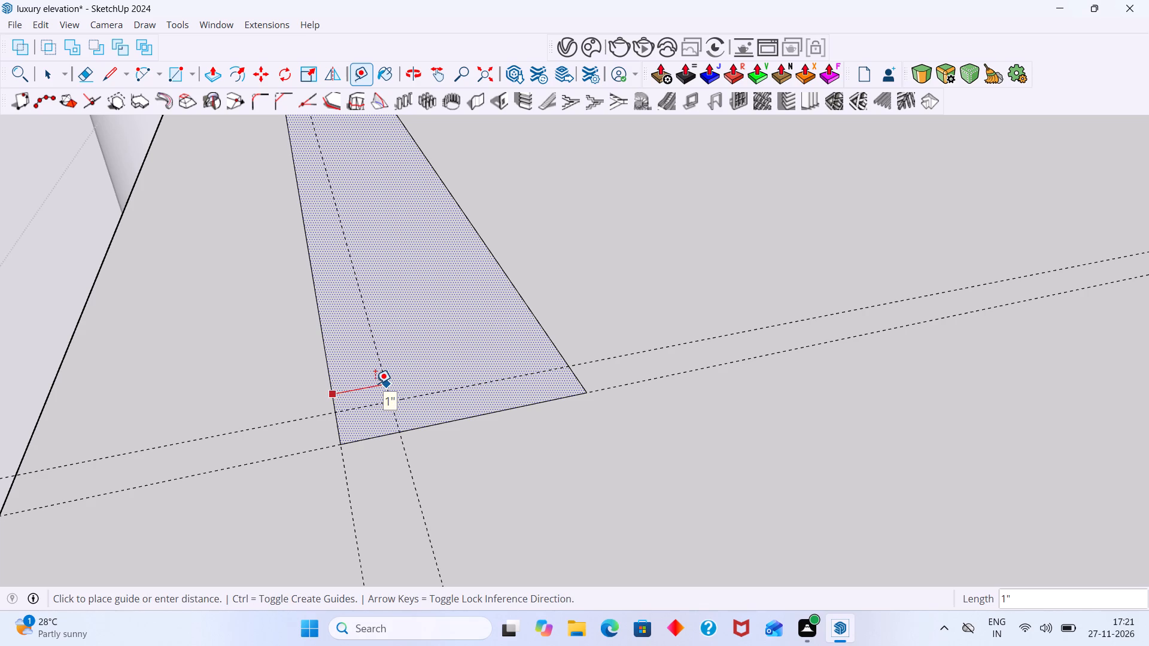
click(375, 383)
click(540, 331)
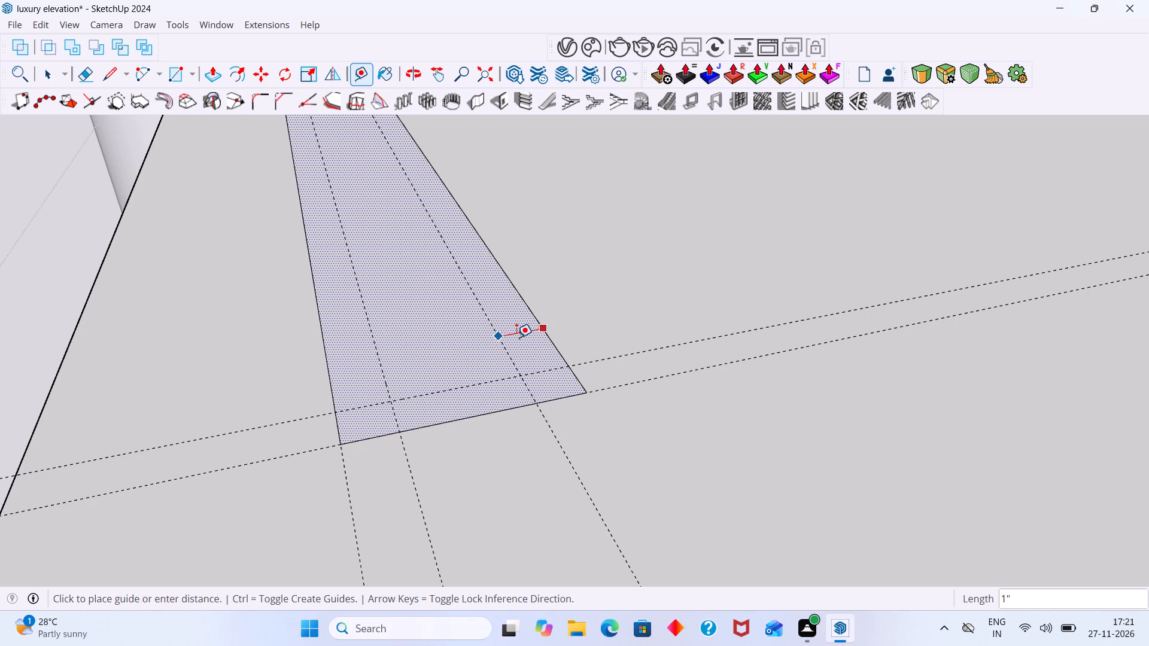
click(516, 337)
Round the strip's two near corners with tangent arcs of about 1" radius between the guide intersections, trimming the sharp corners.
scroll(538, 354, down, 3)
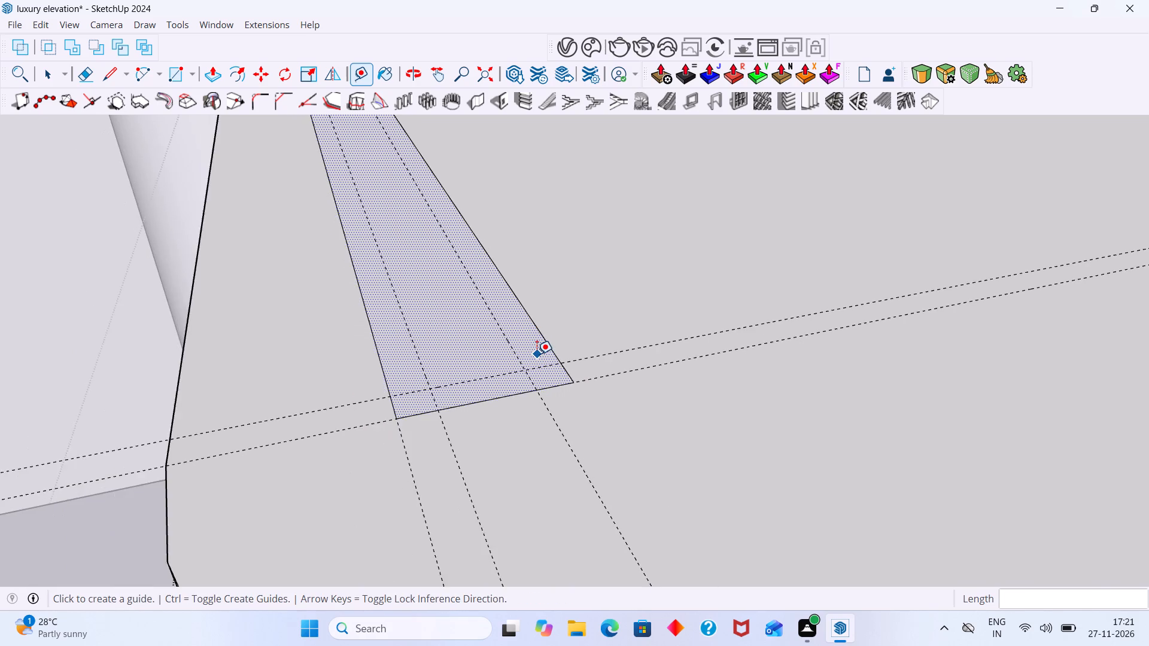
scroll(537, 354, down, 1)
shift+middle_drag(537, 354, 507, 467)
shift+middle_drag(521, 476, 522, 425)
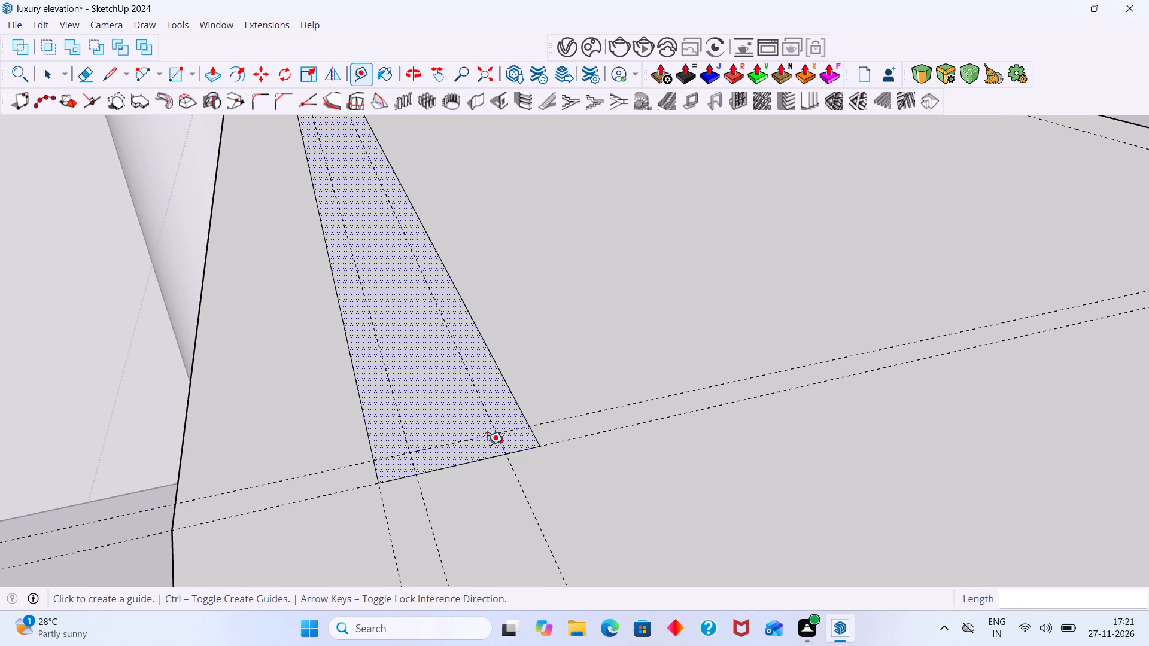
key(space)
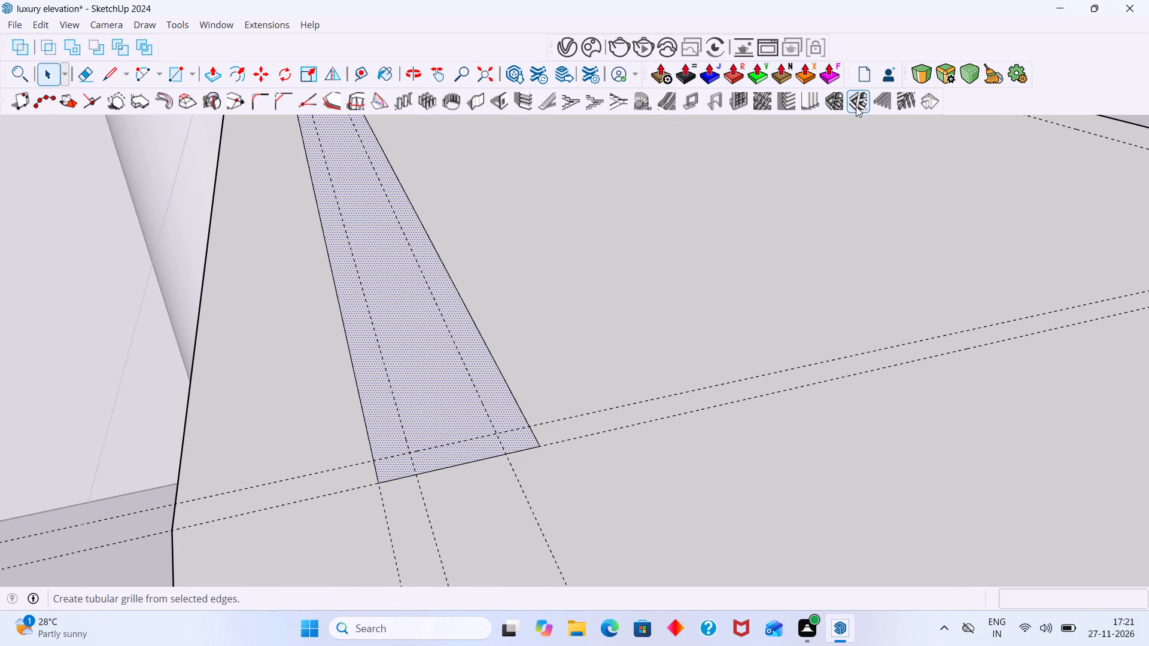
key(a)
scroll(448, 505, up, 5)
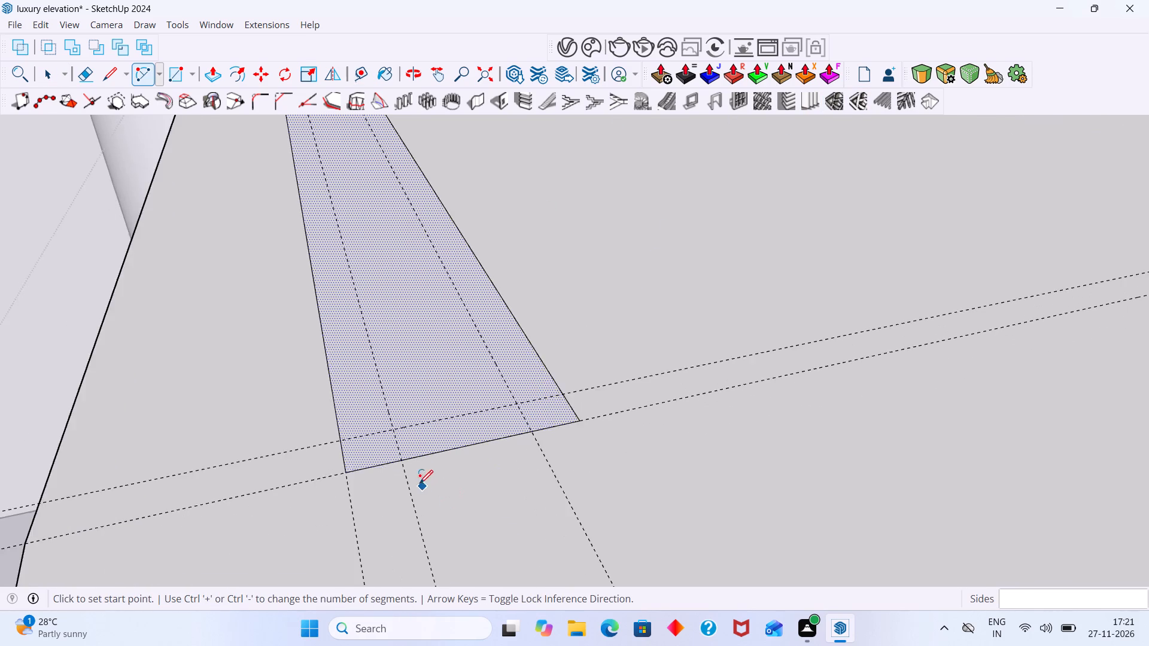
scroll(420, 483, up, 2)
click(394, 452)
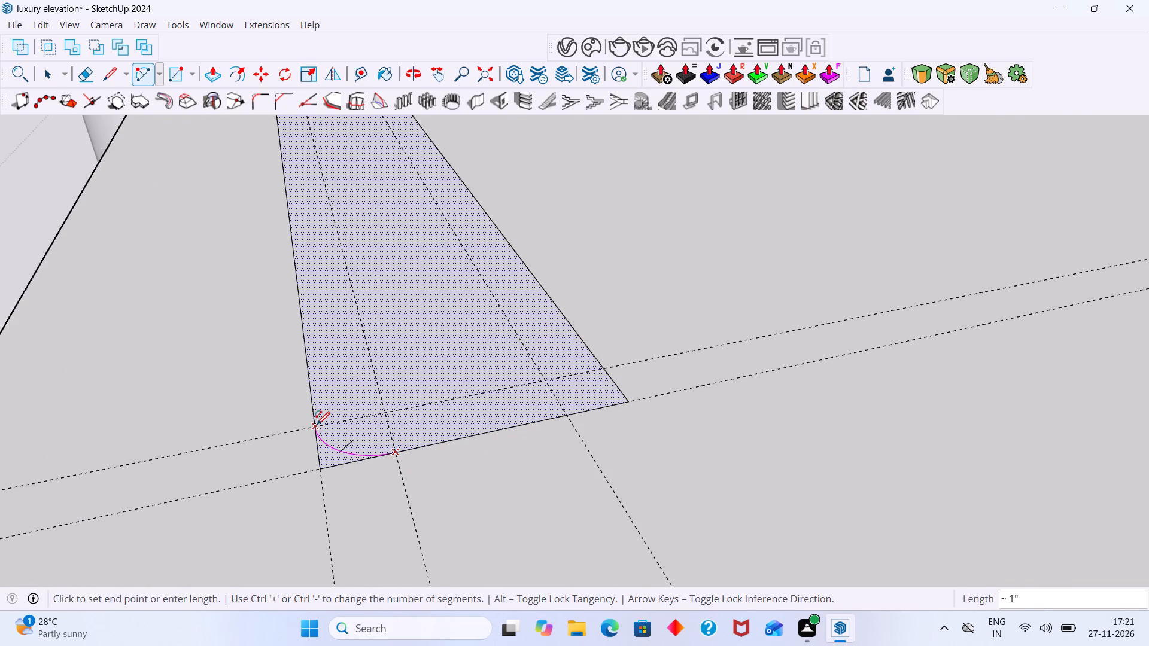
double_click(316, 425)
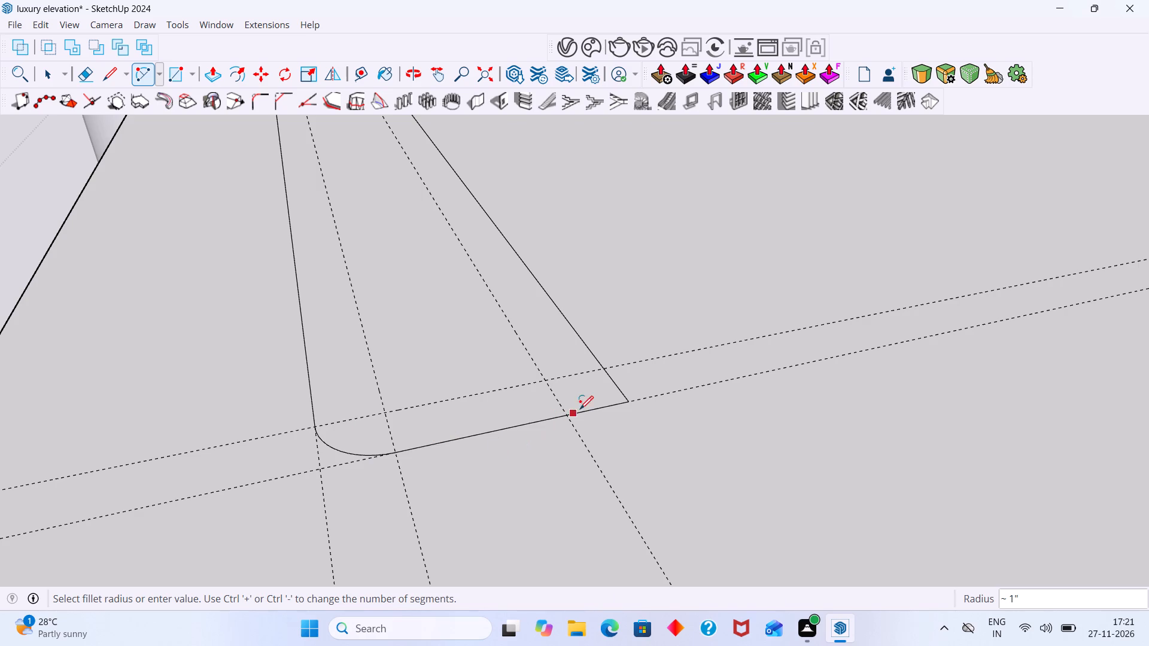
click(567, 416)
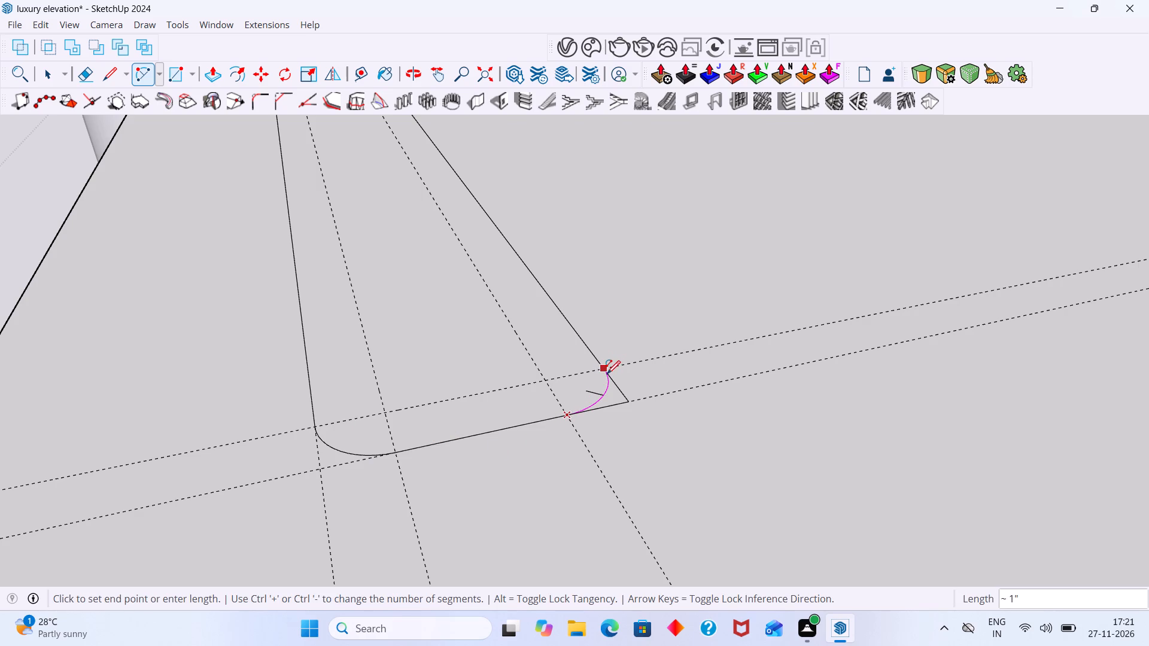
double_click(607, 369)
key(space)
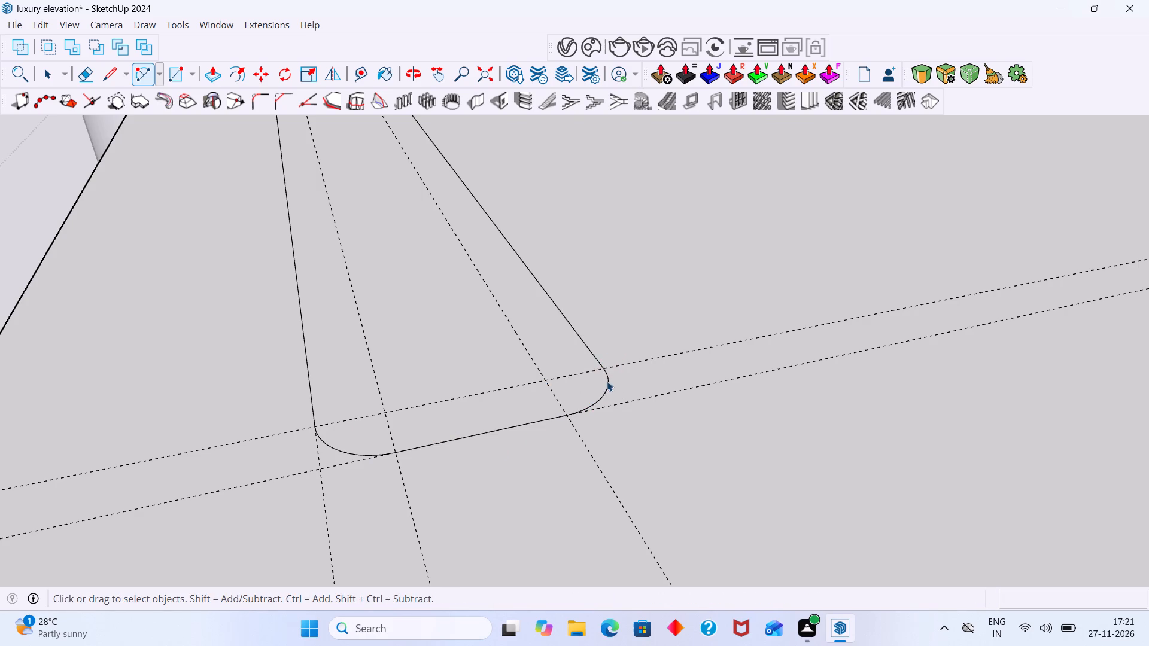
Place a guide 1" inside the strip's far short edge, near the wall.
scroll(602, 392, down, 10)
middle_drag(589, 412, 517, 415)
scroll(624, 375, down, 3)
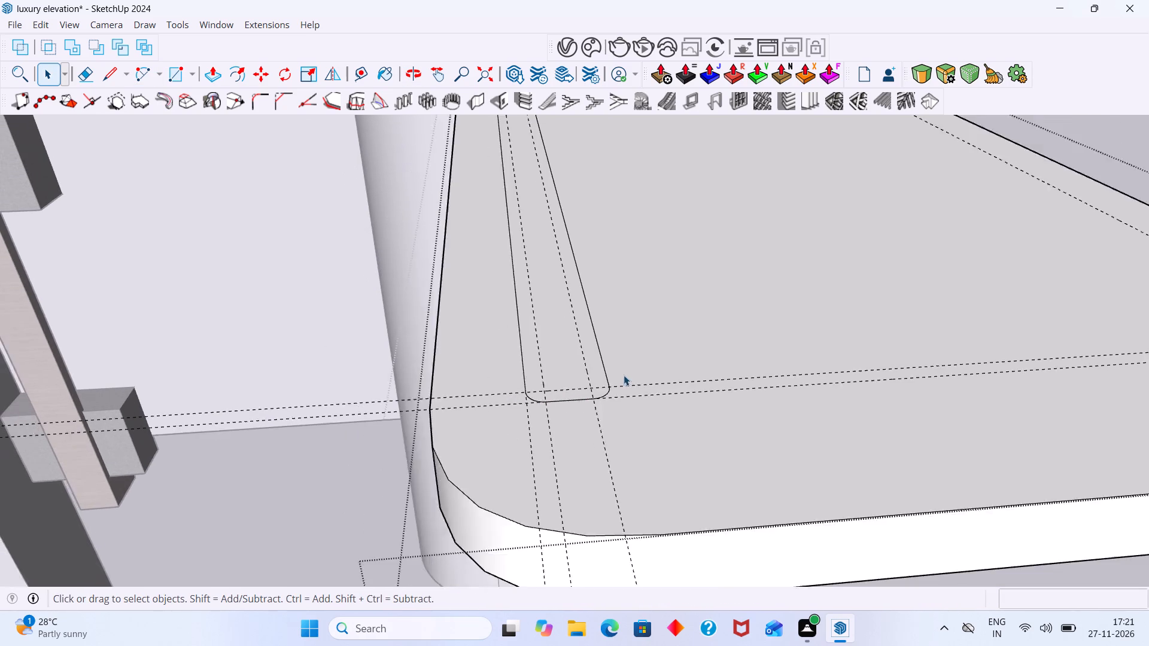
scroll(624, 375, down, 3)
shift+middle_drag(622, 368, 609, 468)
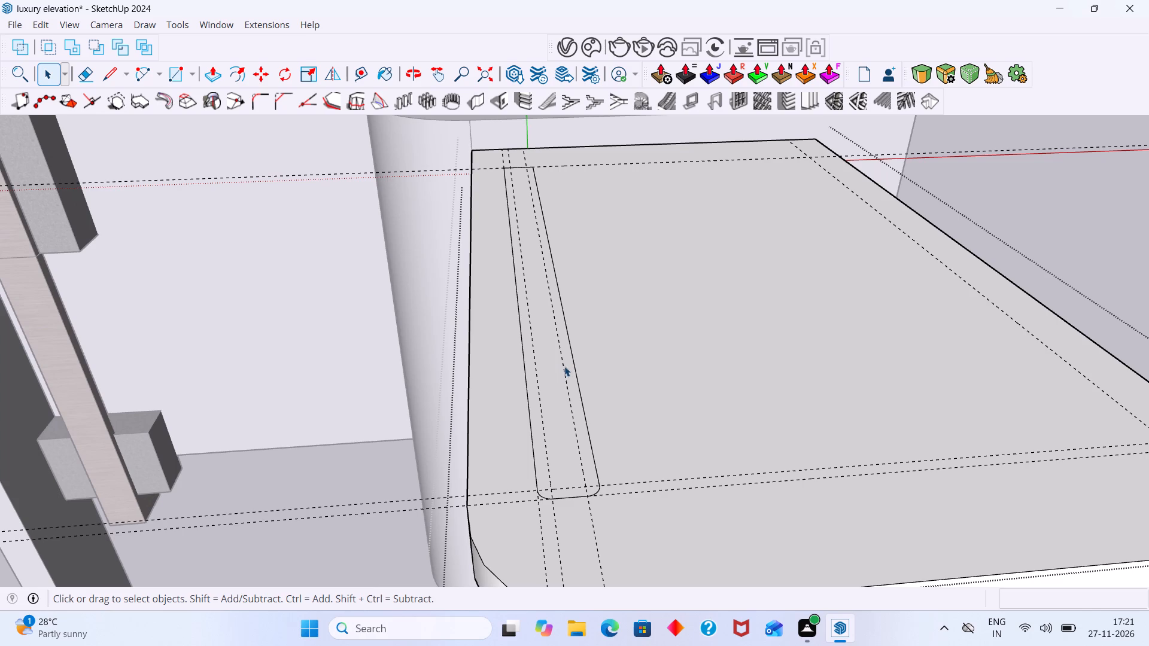
scroll(547, 360, up, 2)
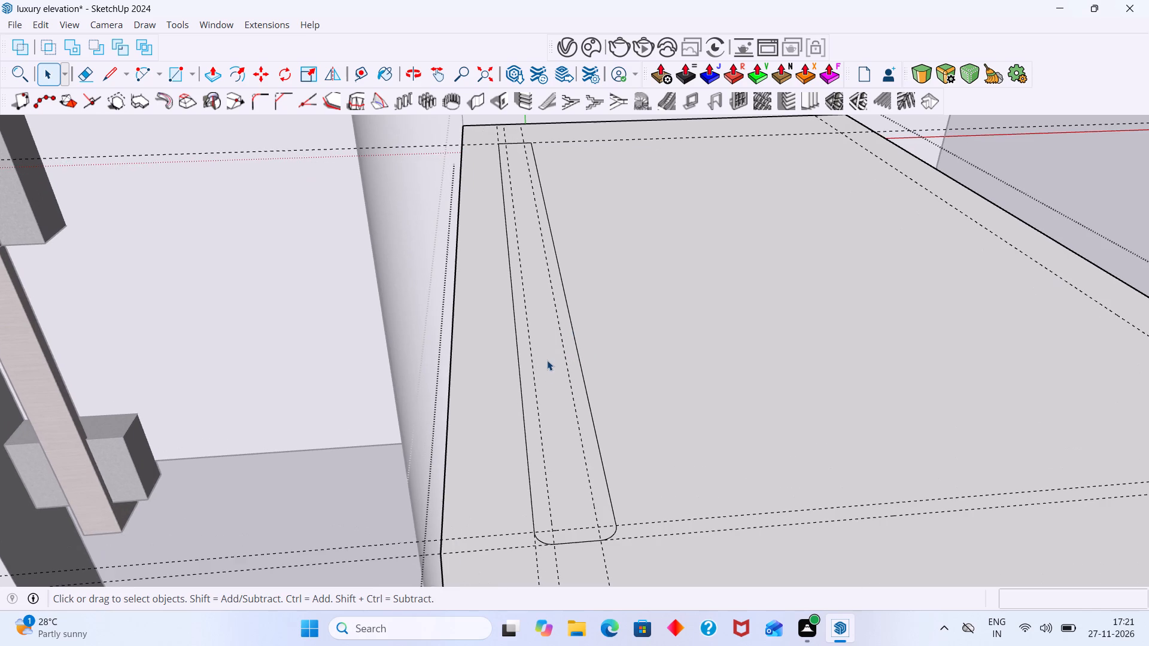
scroll(555, 404, down, 8)
middle_drag(558, 352, 573, 418)
scroll(534, 278, up, 4)
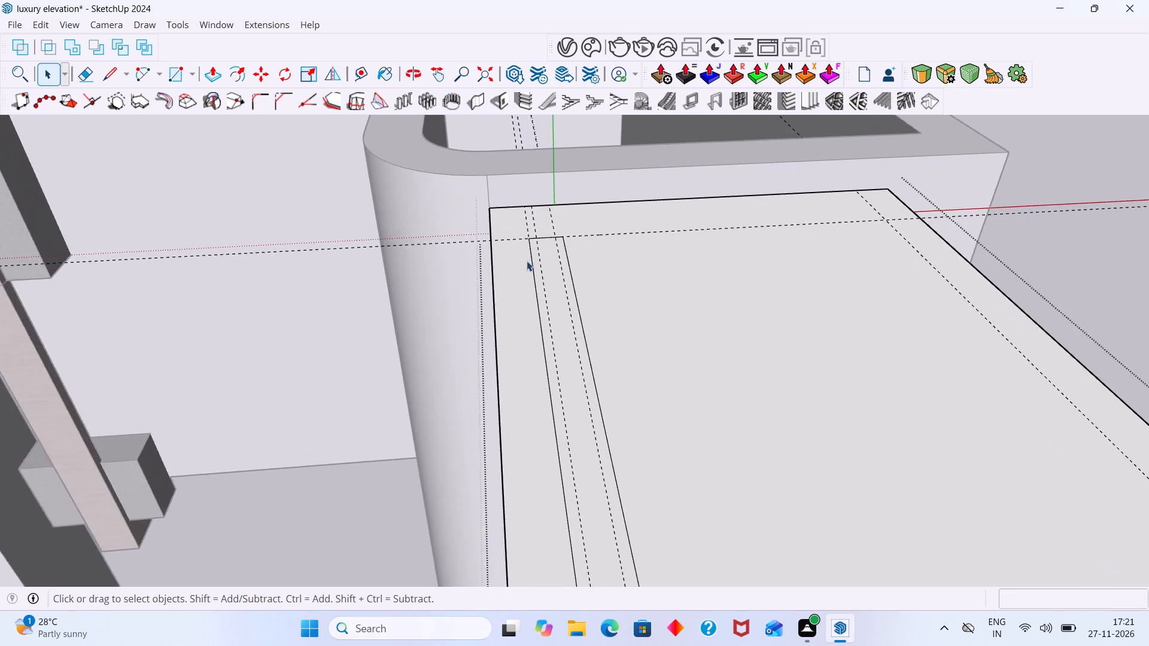
scroll(527, 261, up, 4)
middle_drag(538, 250, 539, 361)
scroll(537, 328, up, 10)
middle_drag(565, 350, 625, 351)
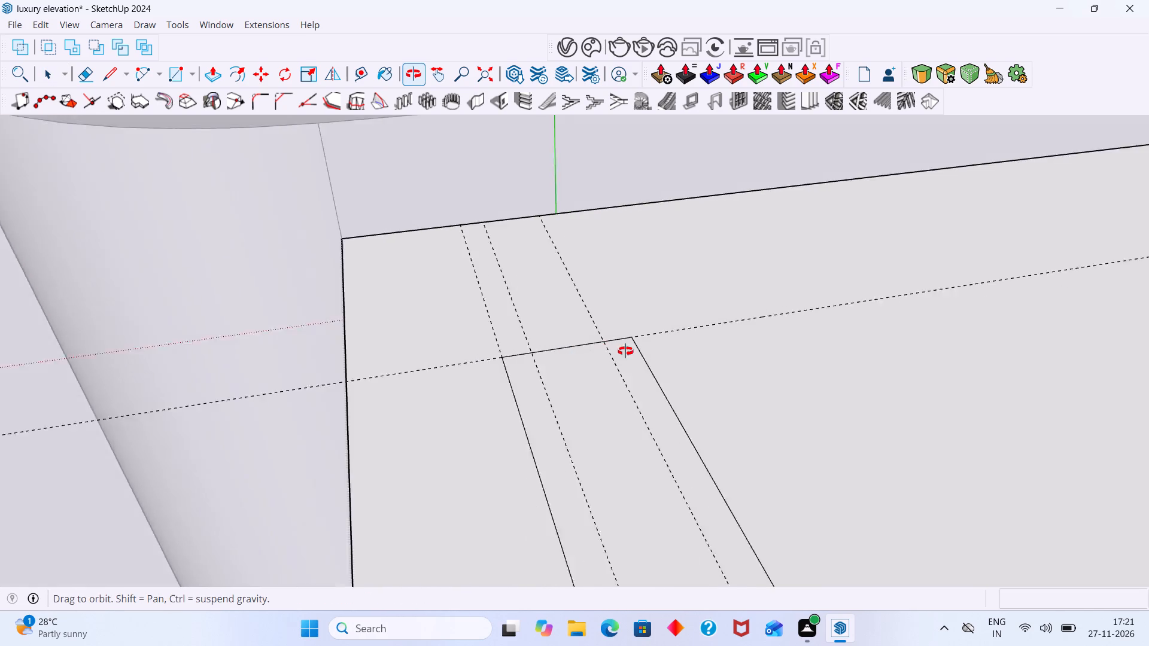
middle_drag(625, 351, 649, 351)
scroll(649, 351, up, 1)
scroll(579, 355, up, 1)
key(t)
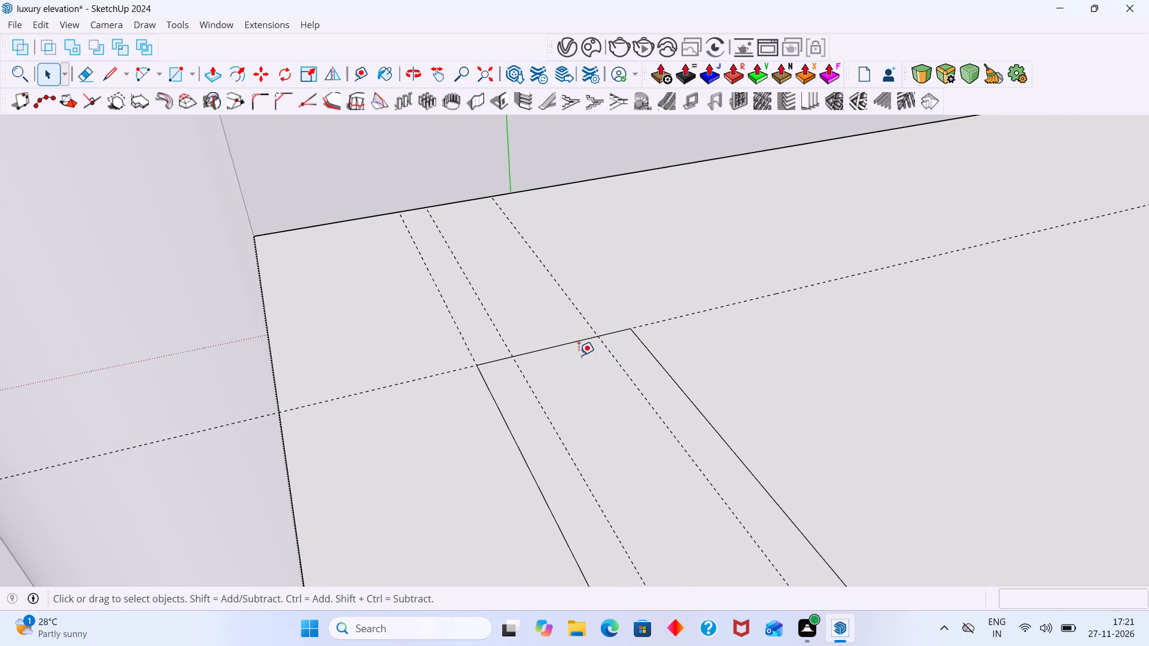
click(554, 343)
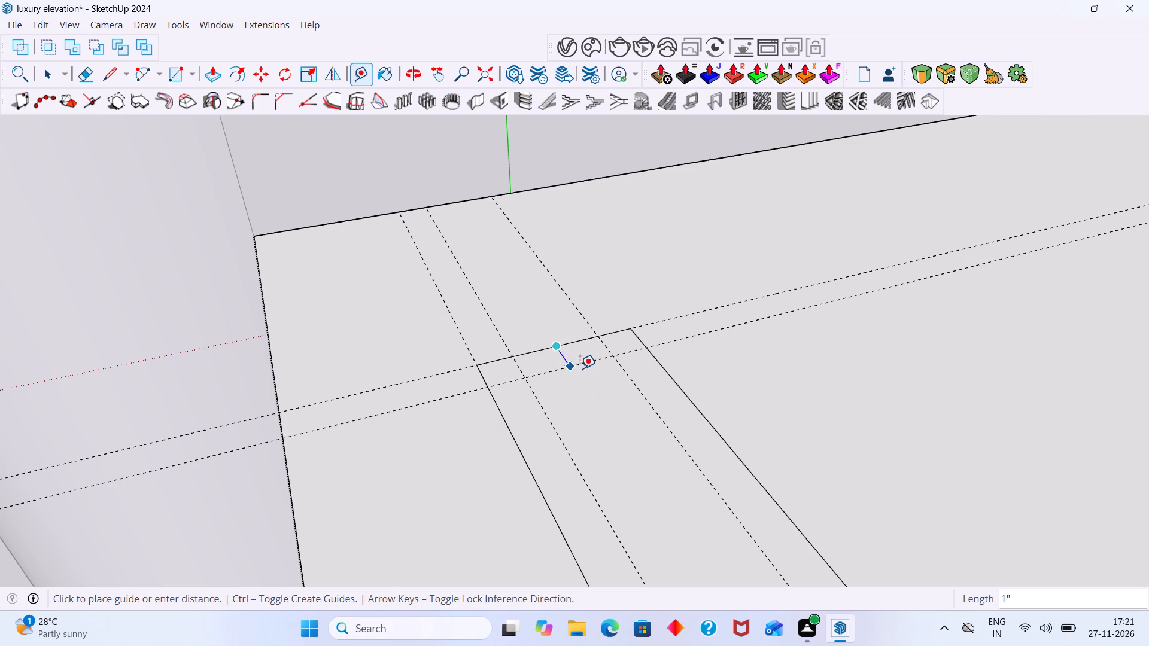
click(580, 367)
key(space)
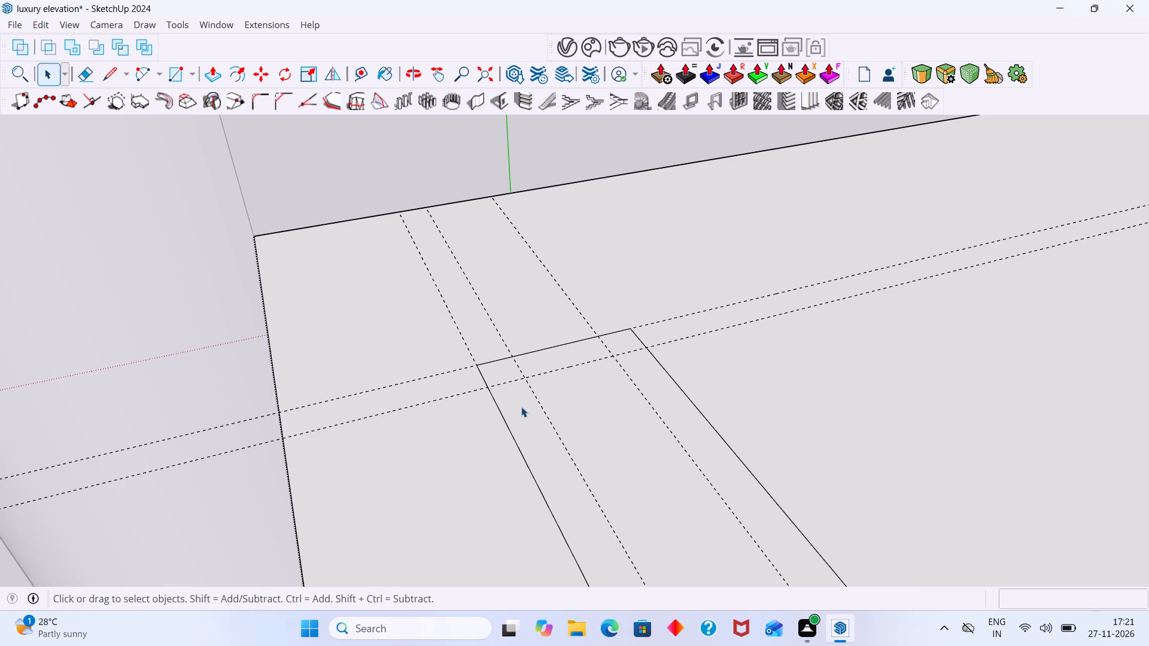
Round the strip's two far corners with tangent arcs of about 1" radius, trimming the sharp corners.
key(a)
scroll(472, 399, up, 7)
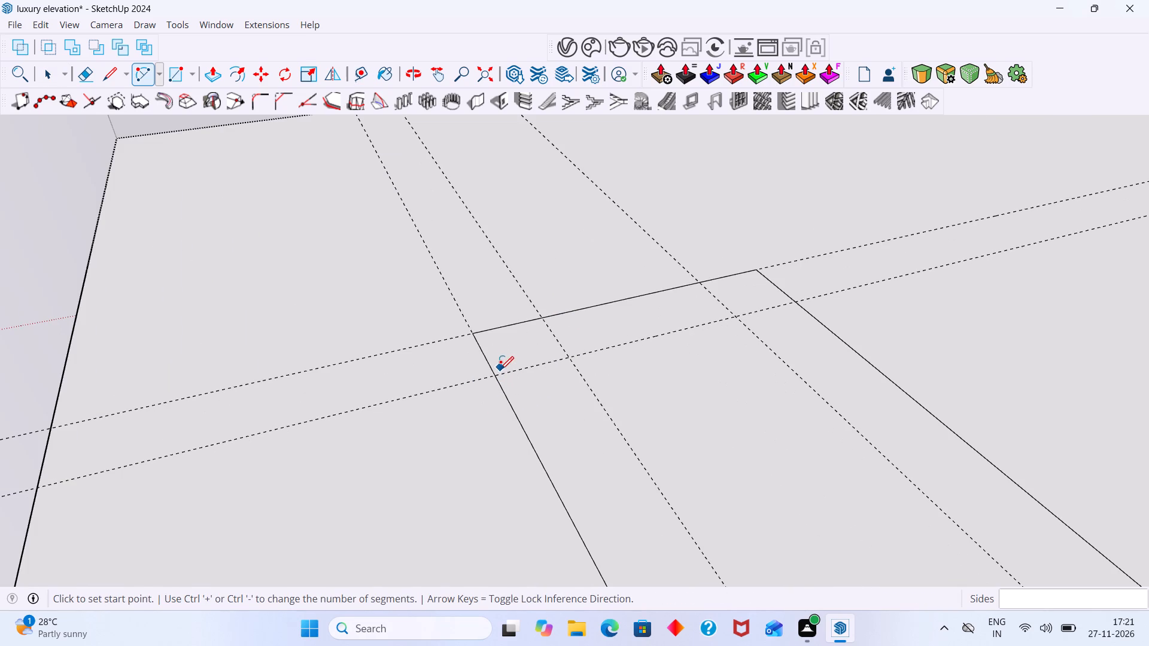
click(497, 373)
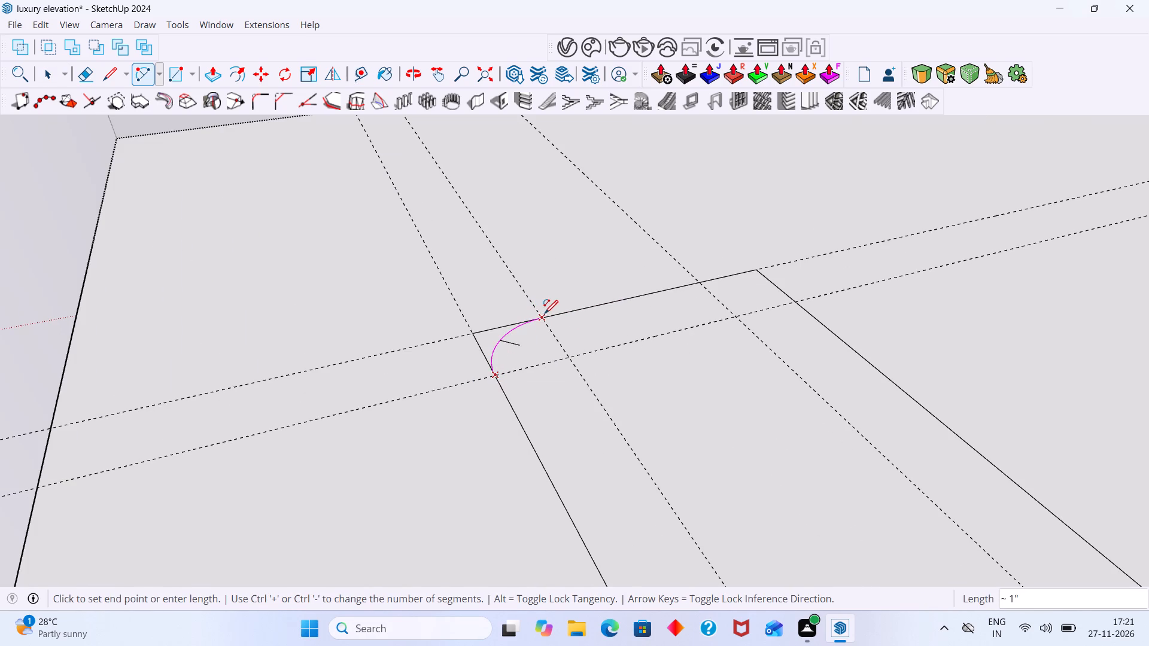
double_click(542, 316)
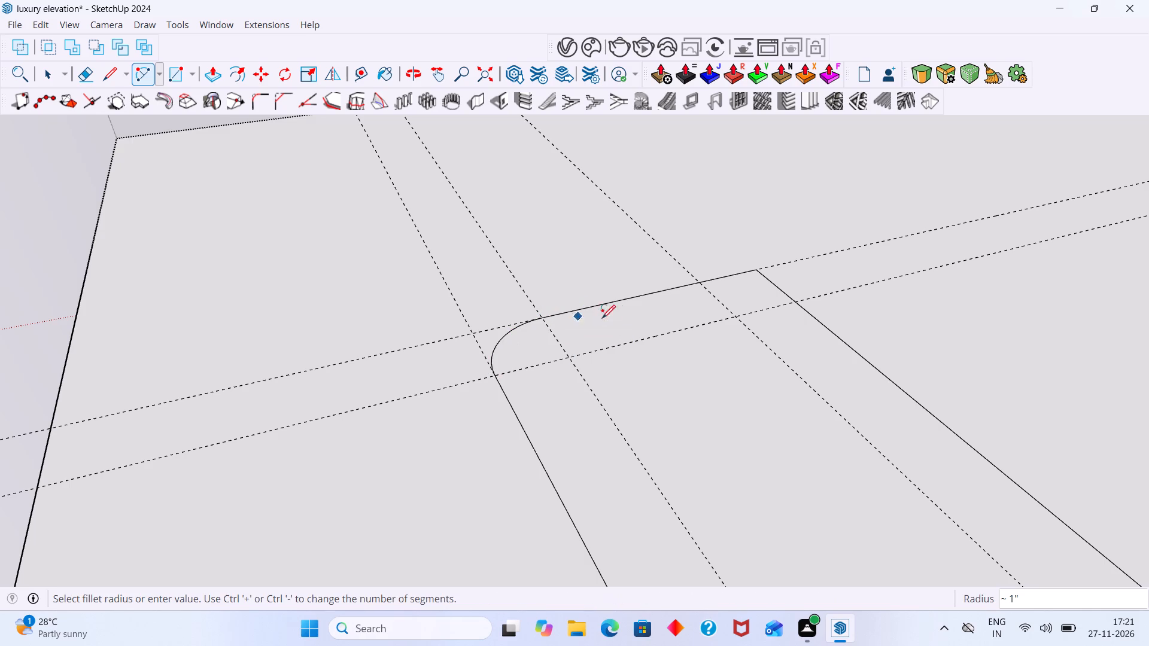
click(799, 300)
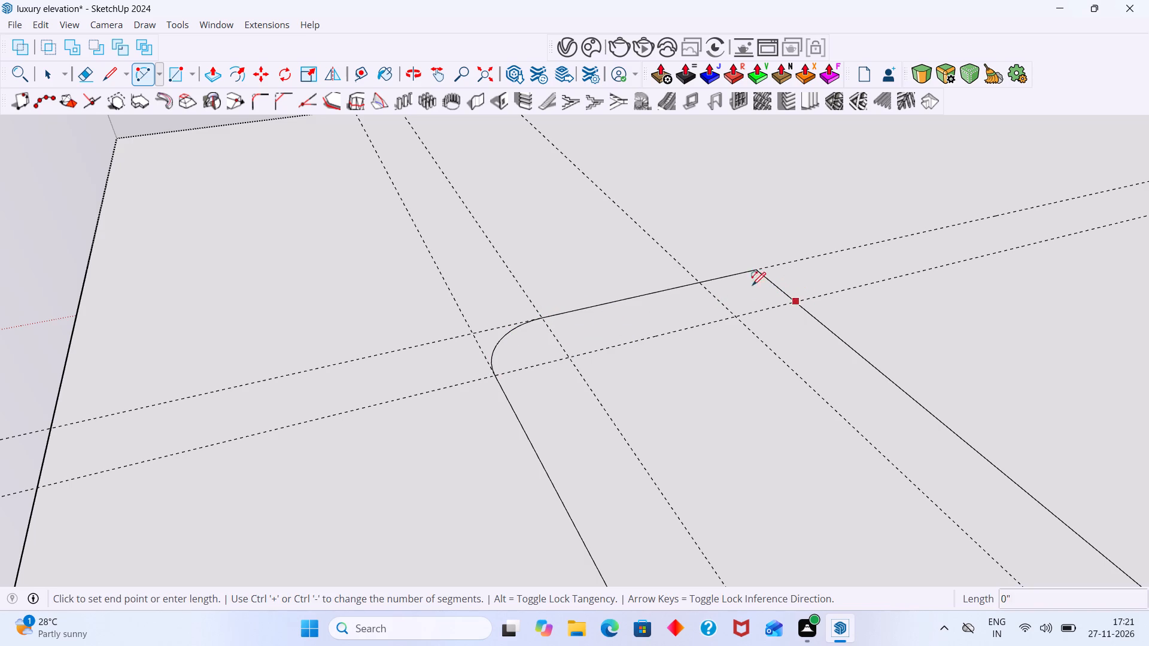
double_click(698, 282)
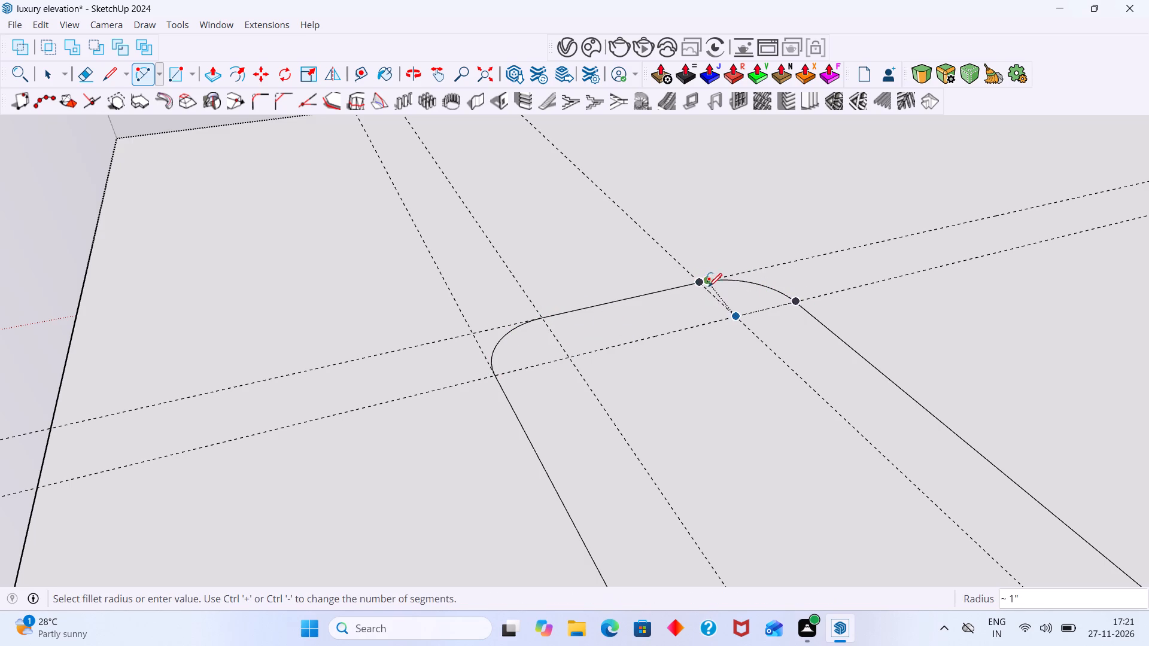
key(space)
Erase the lengthwise and crosswise construction guides around the rounded strip on the slab.
scroll(730, 336, down, 20)
scroll(730, 336, down, 10)
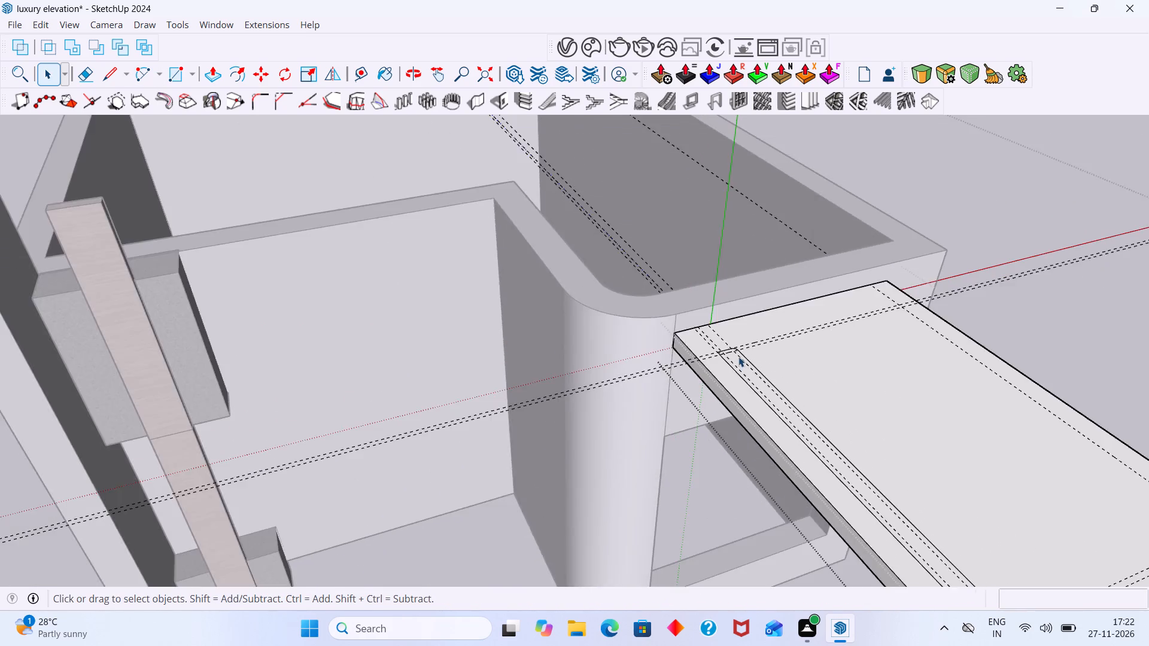
scroll(738, 356, down, 17)
shift+middle_drag(755, 379, 596, 329)
scroll(659, 361, up, 10)
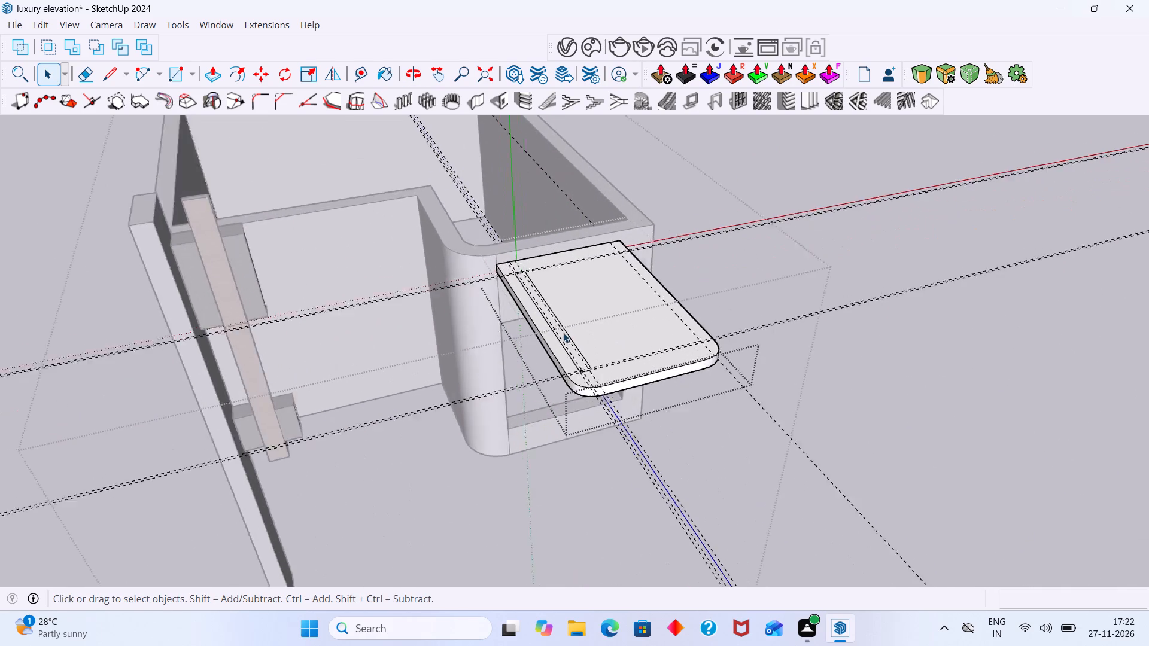
scroll(563, 333, up, 8)
scroll(629, 354, down, 1)
scroll(636, 368, up, 3)
key(e)
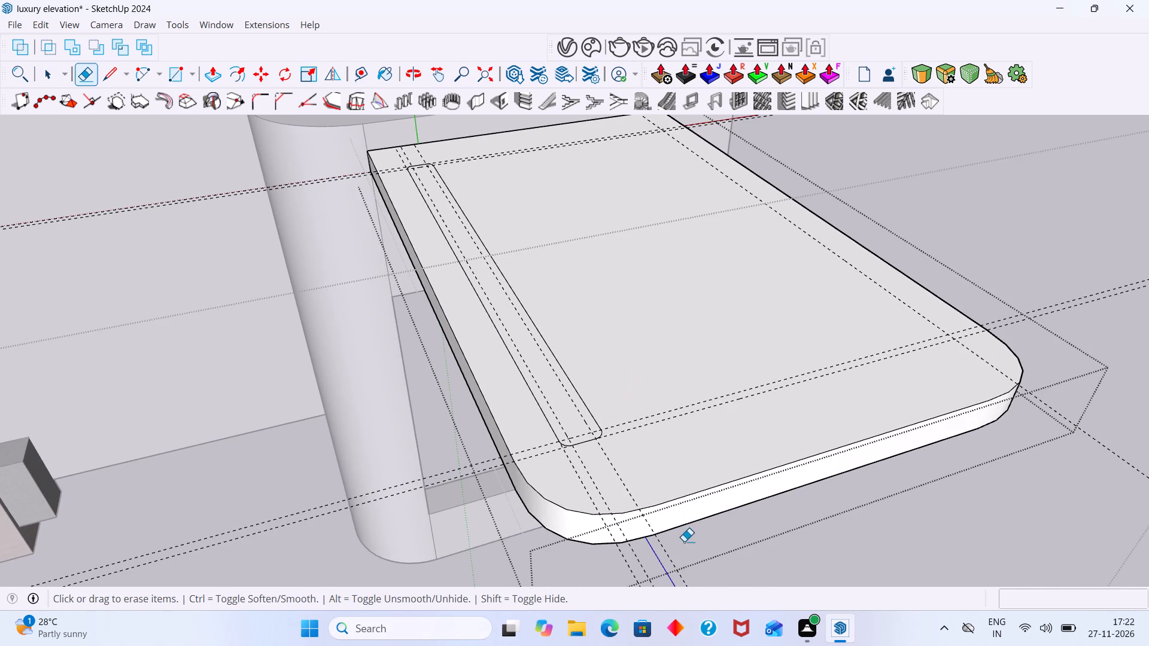
scroll(676, 547, down, 4)
drag(672, 552, 655, 571)
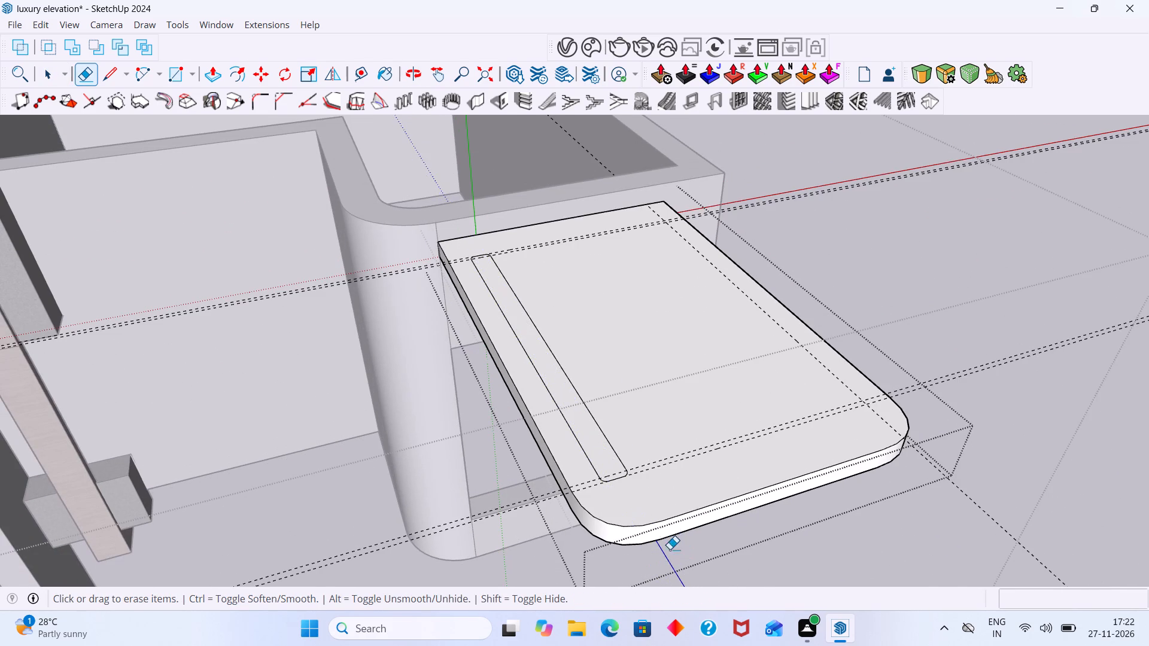
scroll(668, 550, down, 4)
drag(932, 398, 811, 249)
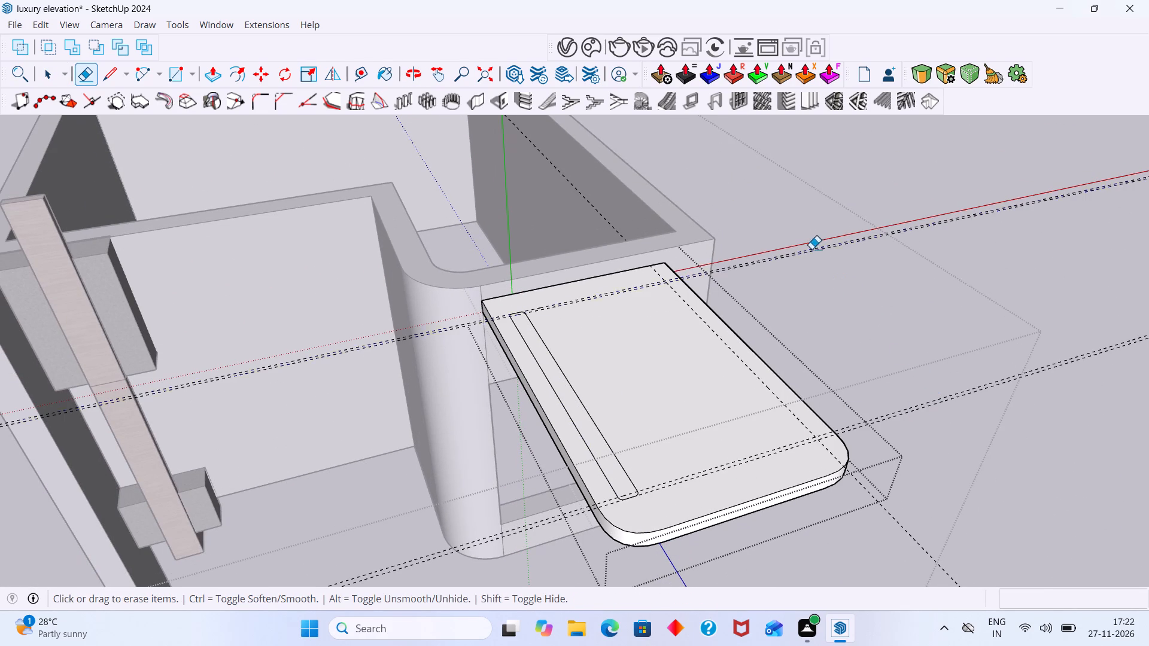
drag(811, 249, 808, 245)
drag(997, 416, 967, 364)
key(space)
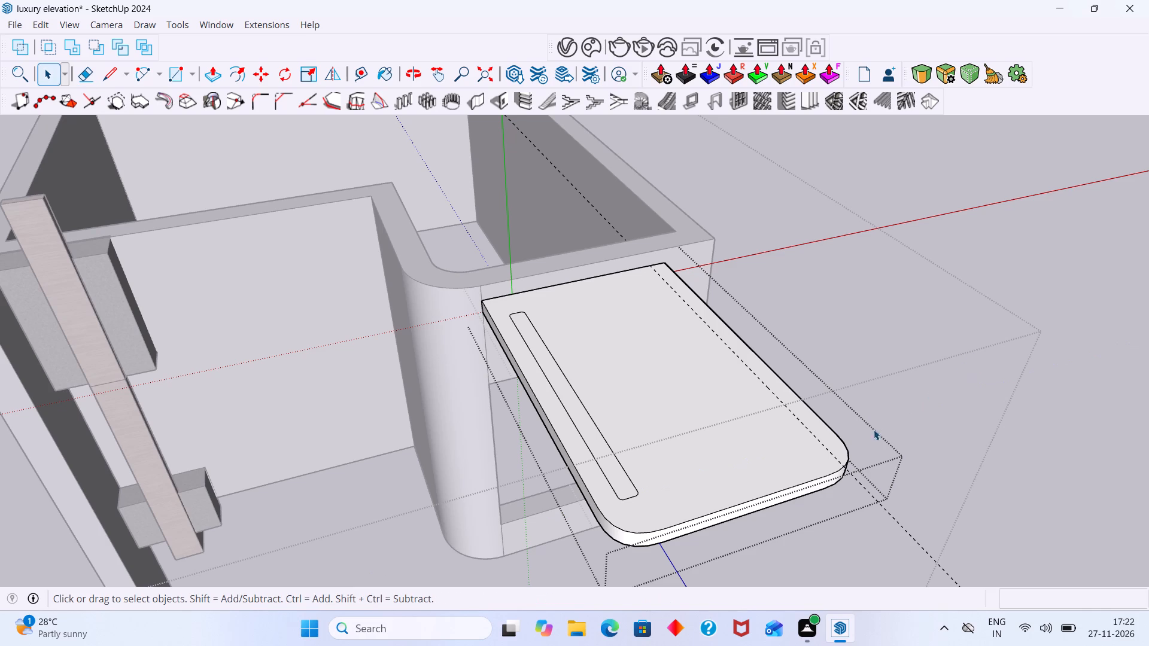
Erase the remaining guide along the slab's opposite long edge and exit the slab's group.
scroll(837, 435, up, 2)
key(e)
scroll(862, 514, up, 2)
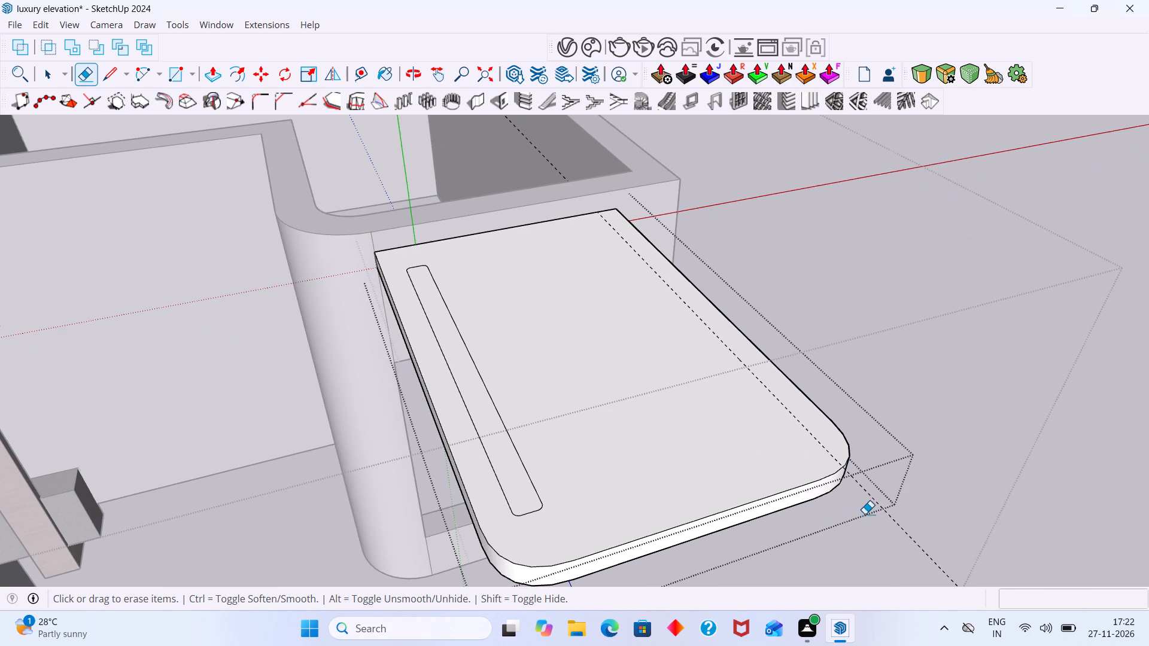
drag(900, 513, 888, 527)
key(space)
click(981, 403)
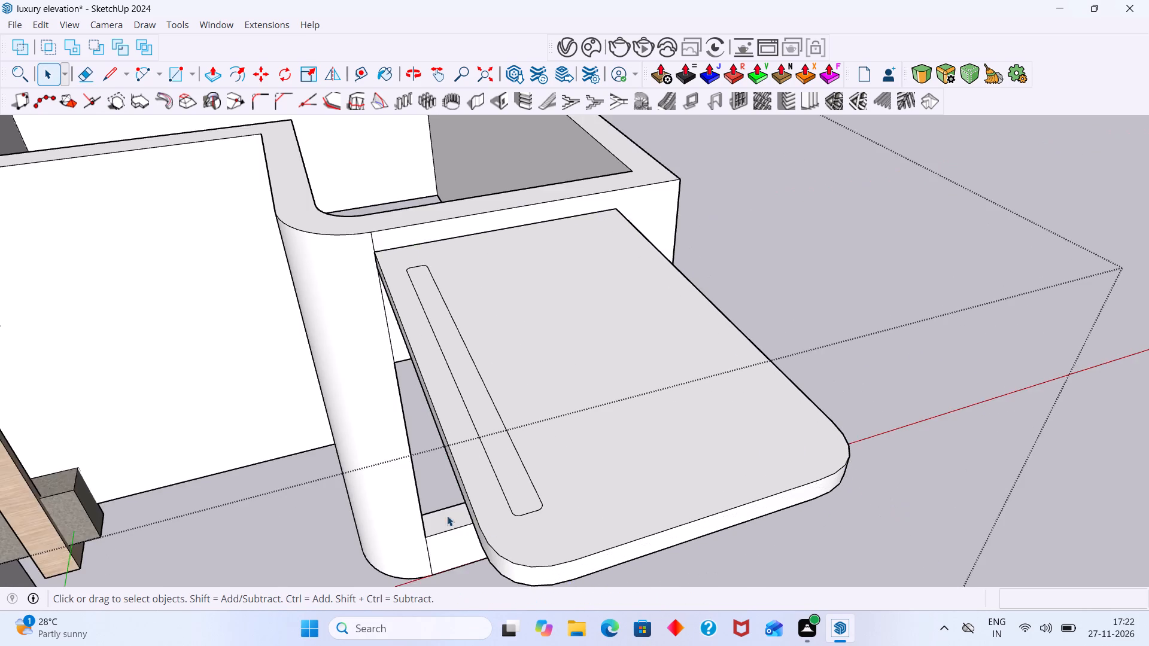
Undo the guide cleanup, the rounded corners and the 1" inset guides, back to the sharp-cornered strip on the slab.
scroll(478, 490, up, 5)
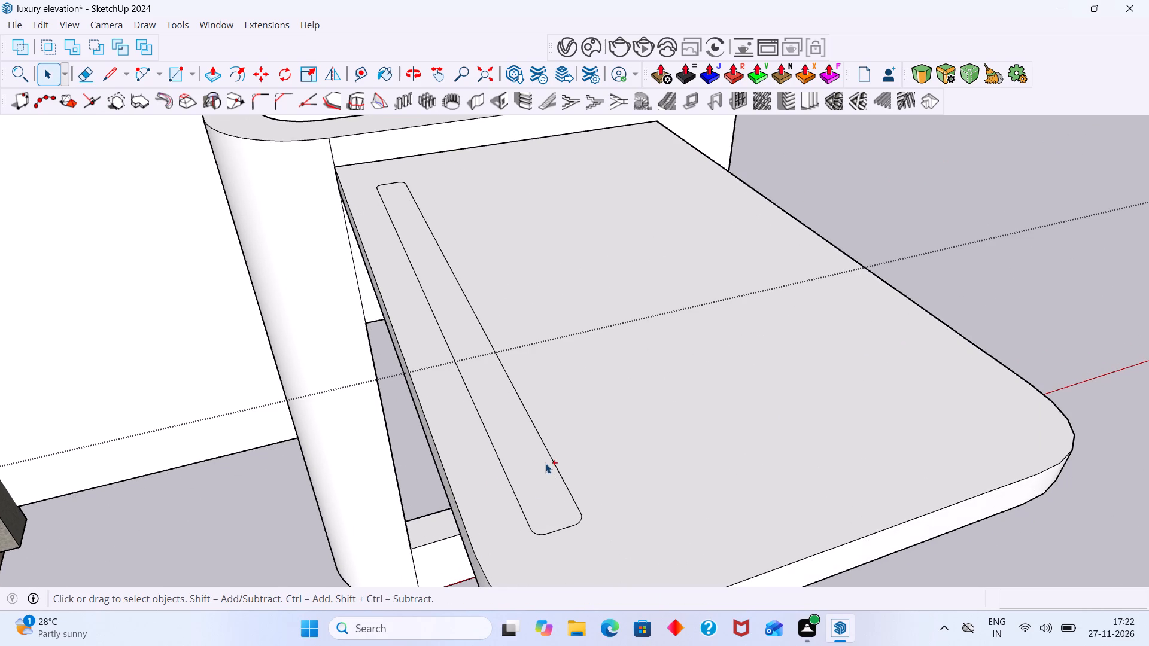
key(ctrl+z)
key(ctrl+z)
key(ctrl+z)
key(ctrl+z)
key(ctrl+z)
key(ctrl+z)
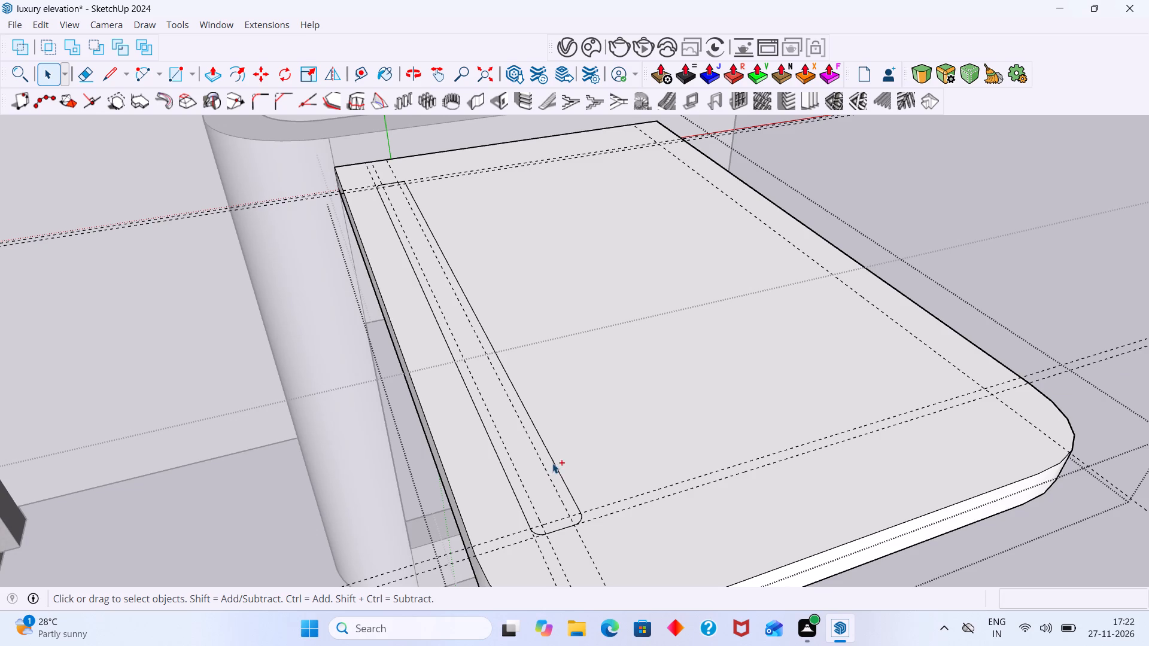
key(ctrl+z)
key(ctrl+z)
key(ctrl+z)
key(ctrl+z)
key(ctrl+z)
key(ctrl+z)
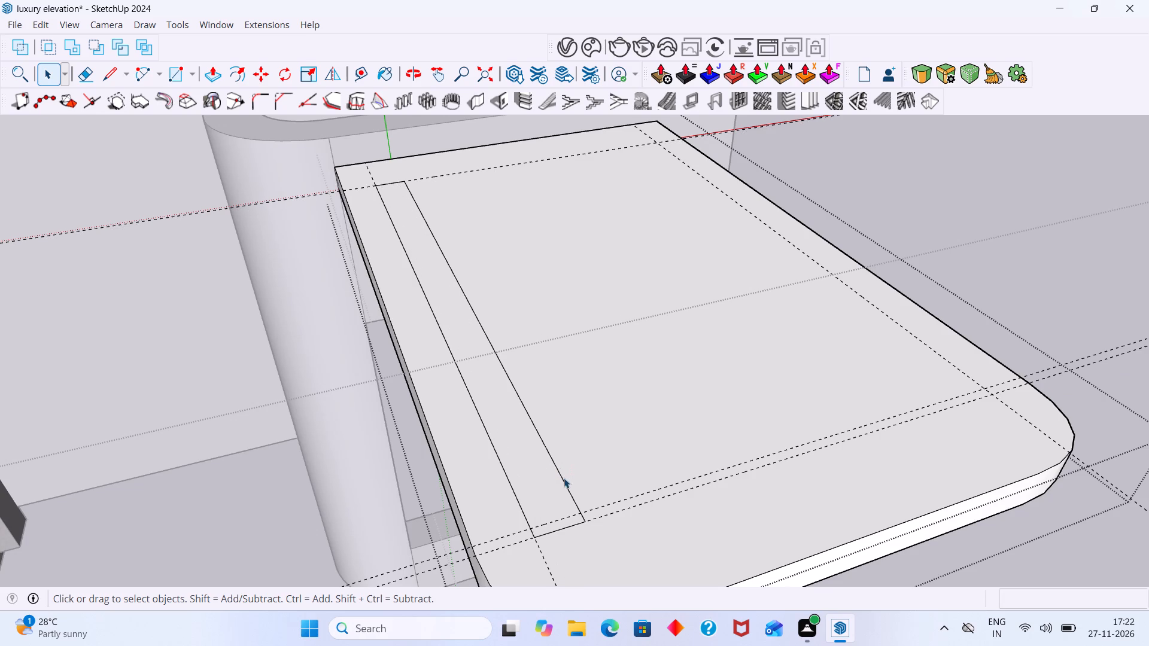
key(ctrl+z)
key(ctrl+z)
key(ctrl+z)
key(ctrl+z)
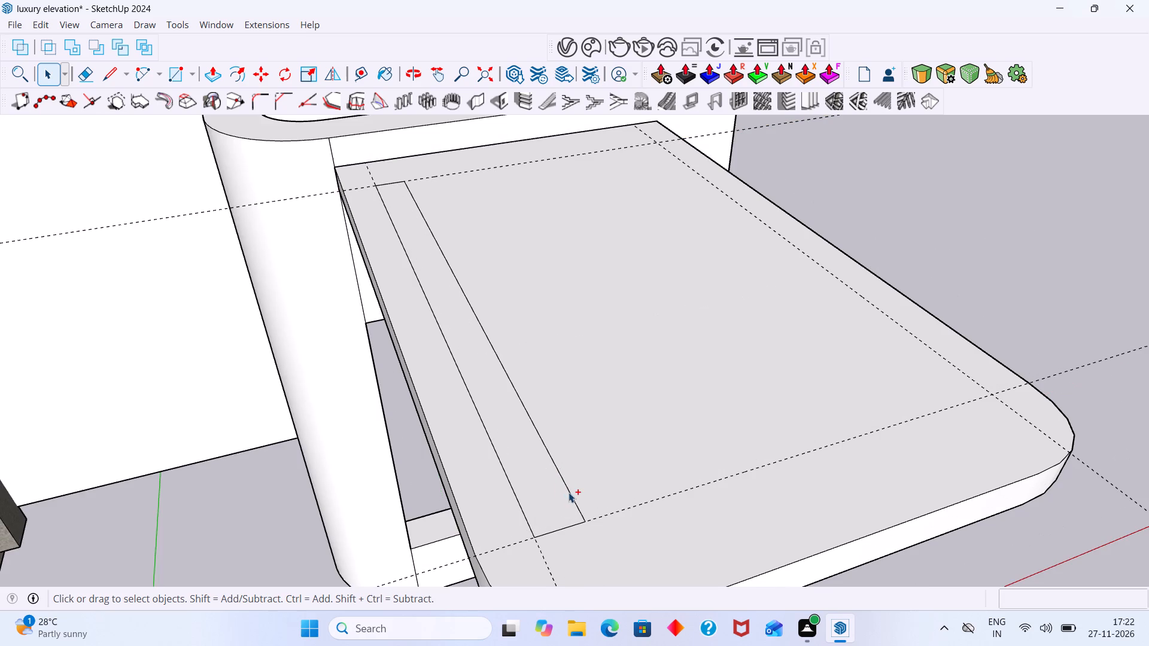
key(ctrl+z)
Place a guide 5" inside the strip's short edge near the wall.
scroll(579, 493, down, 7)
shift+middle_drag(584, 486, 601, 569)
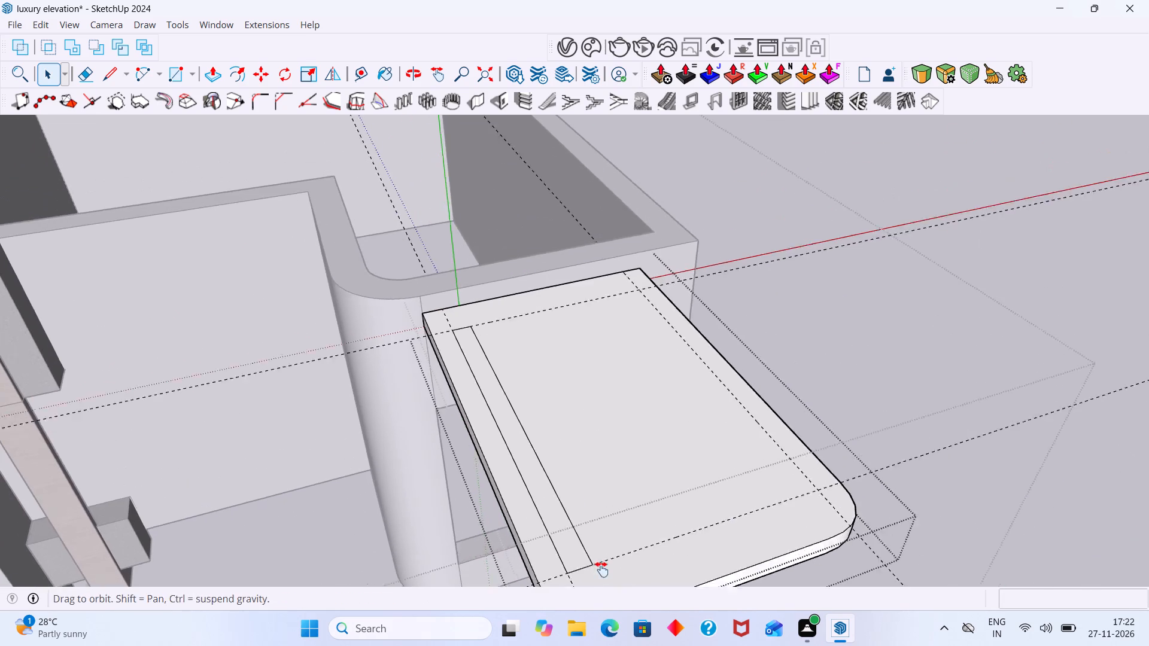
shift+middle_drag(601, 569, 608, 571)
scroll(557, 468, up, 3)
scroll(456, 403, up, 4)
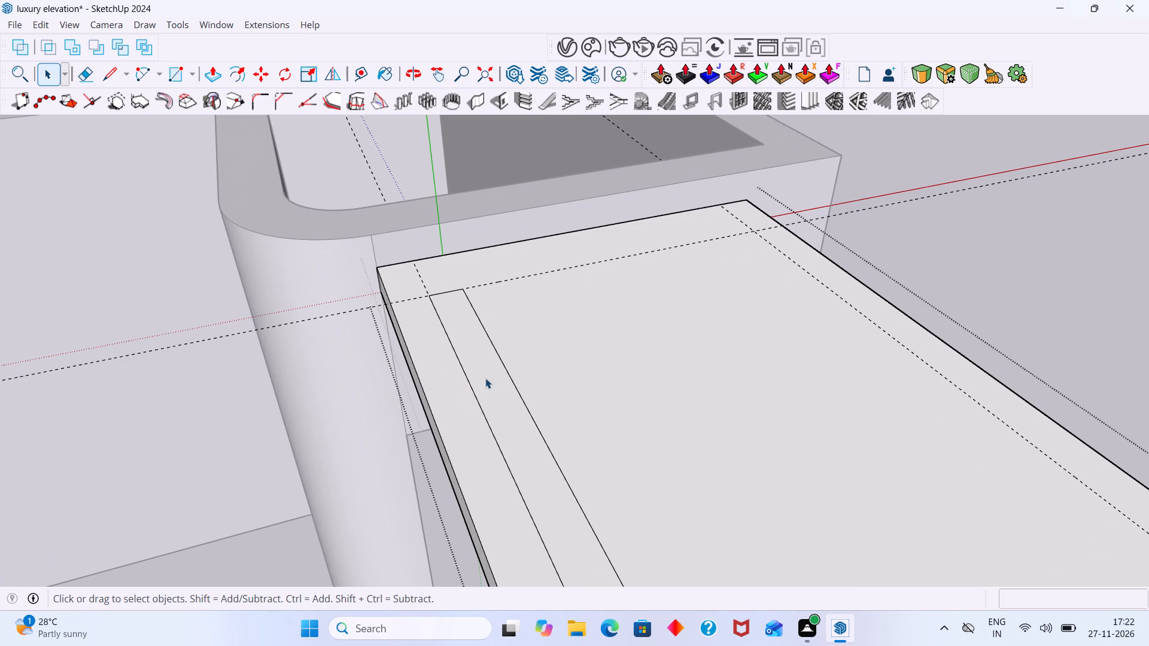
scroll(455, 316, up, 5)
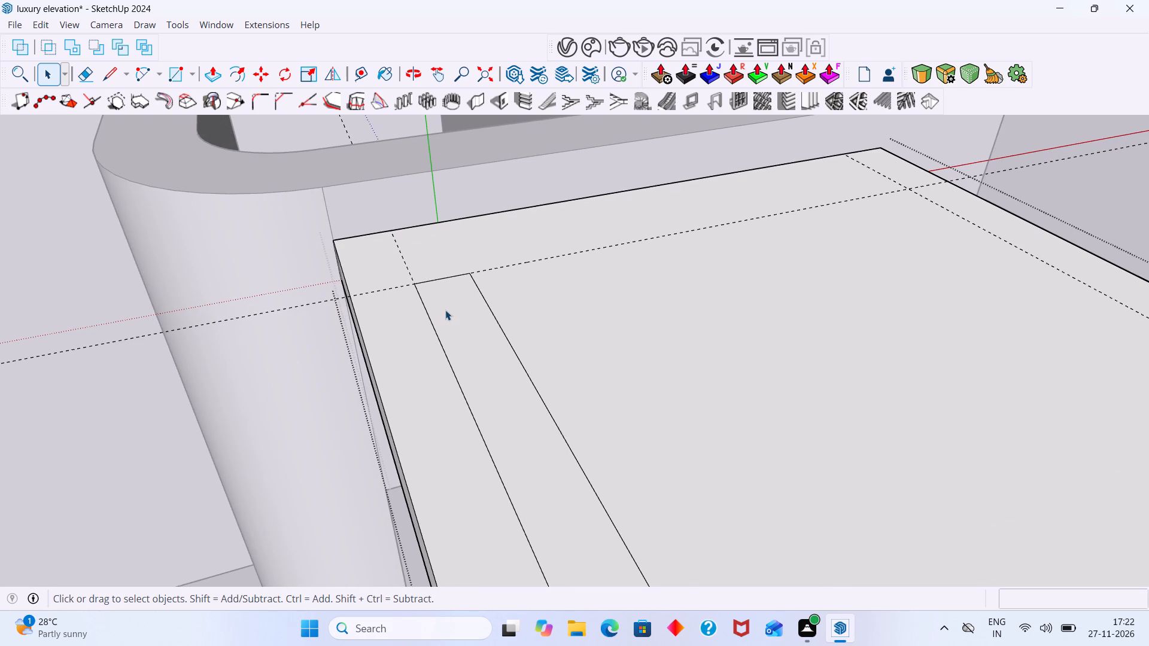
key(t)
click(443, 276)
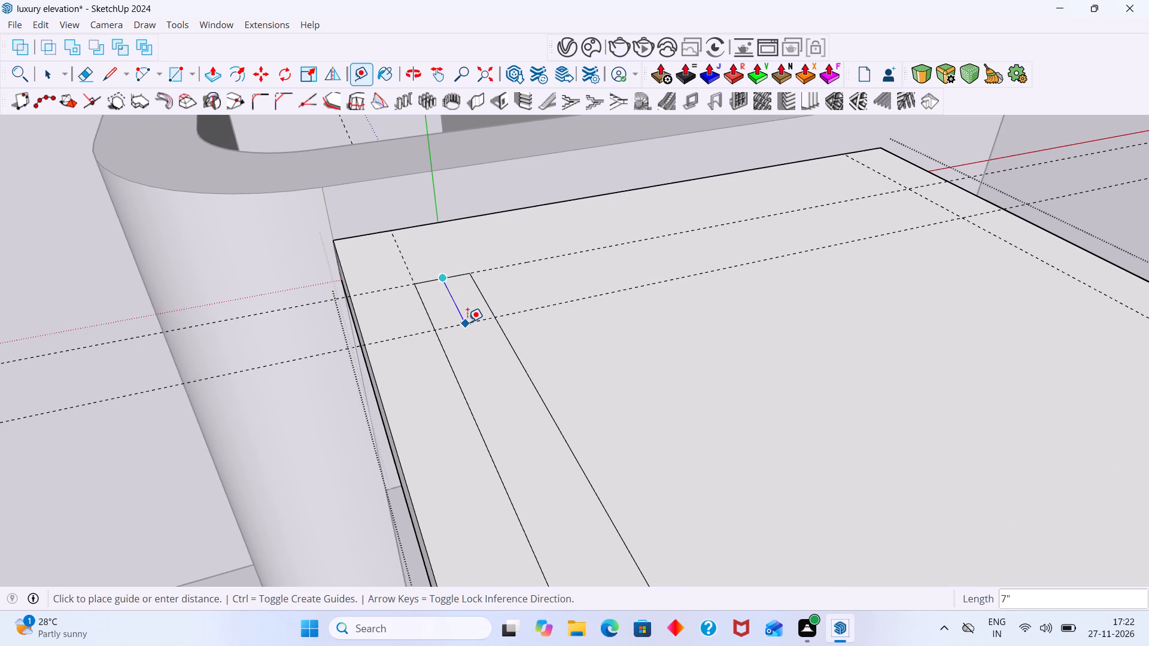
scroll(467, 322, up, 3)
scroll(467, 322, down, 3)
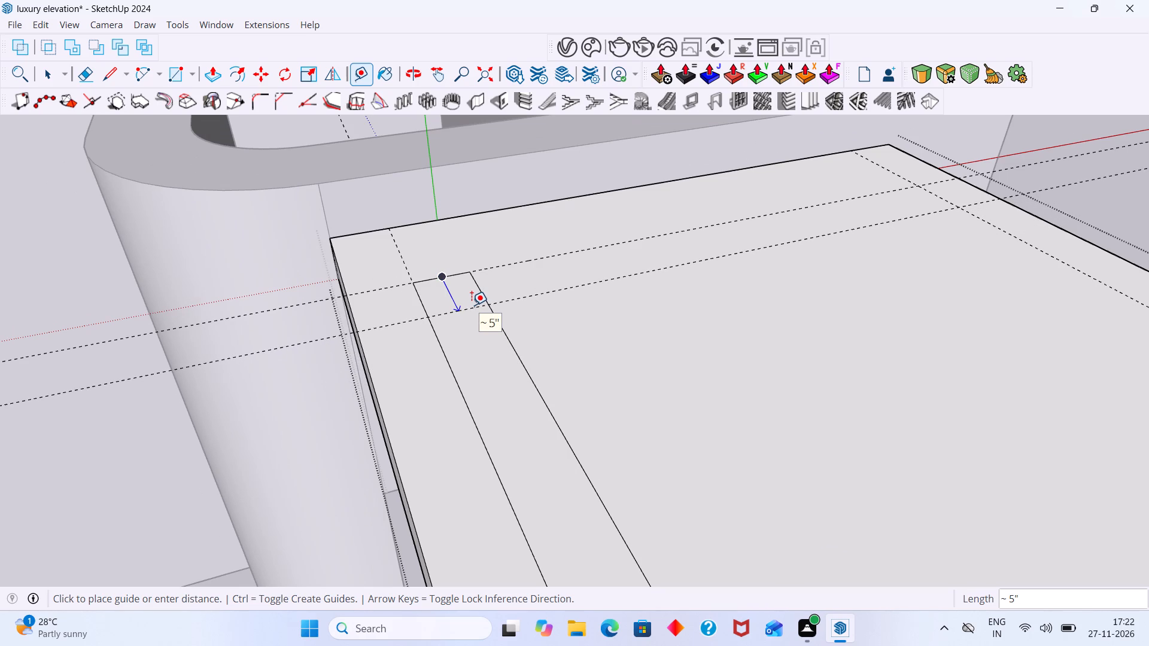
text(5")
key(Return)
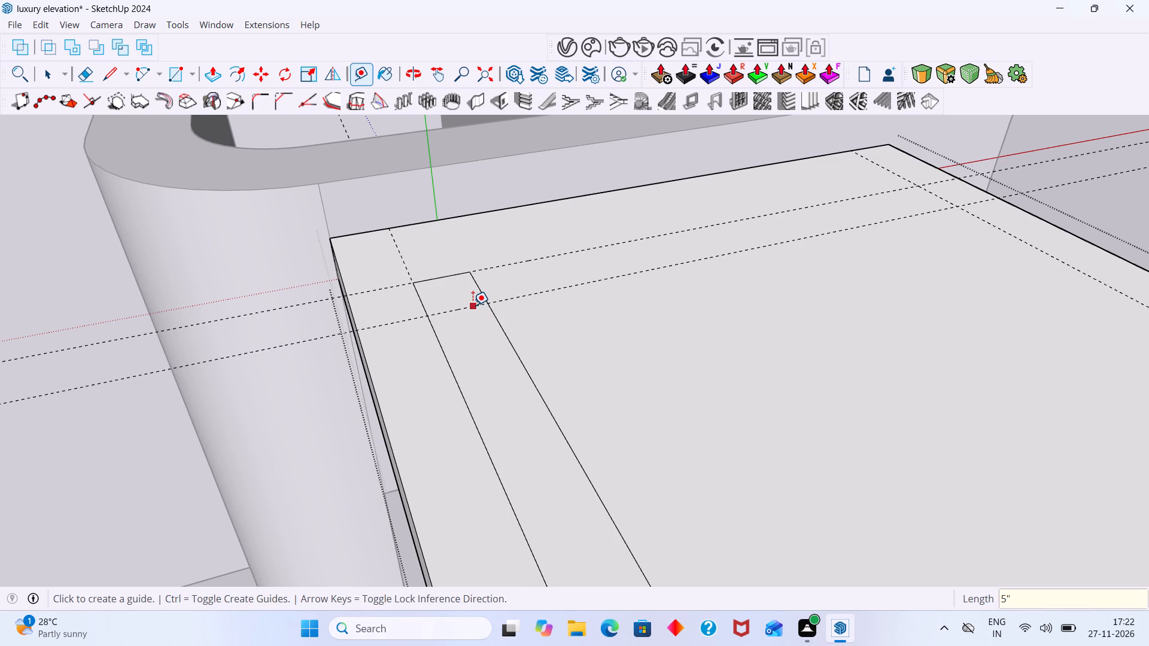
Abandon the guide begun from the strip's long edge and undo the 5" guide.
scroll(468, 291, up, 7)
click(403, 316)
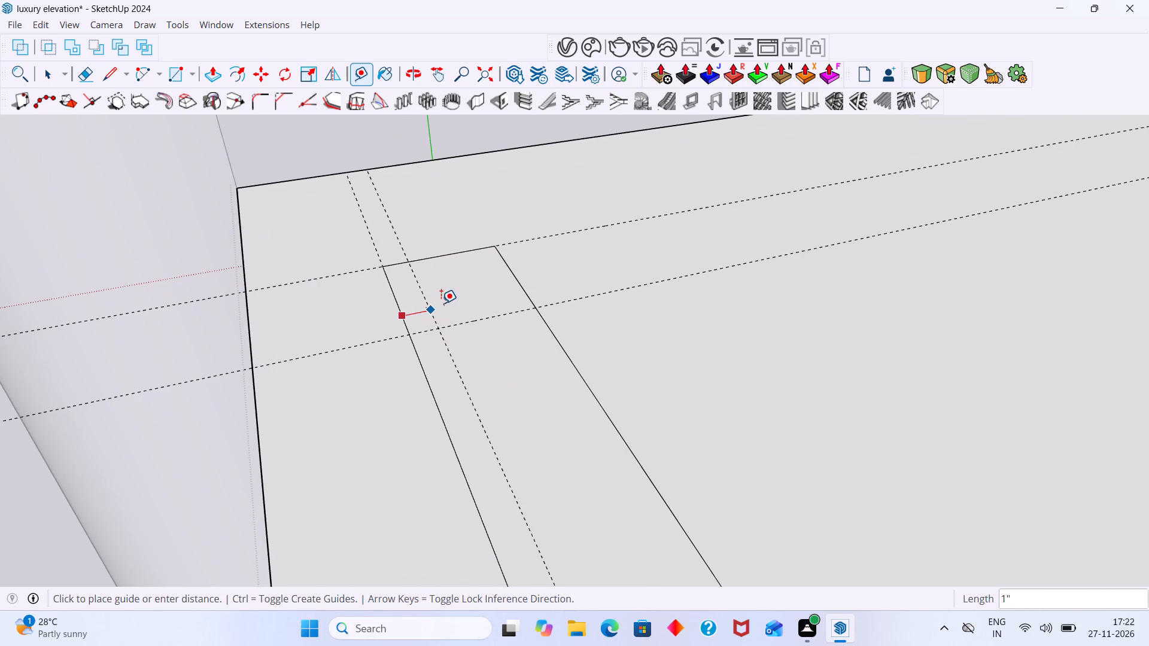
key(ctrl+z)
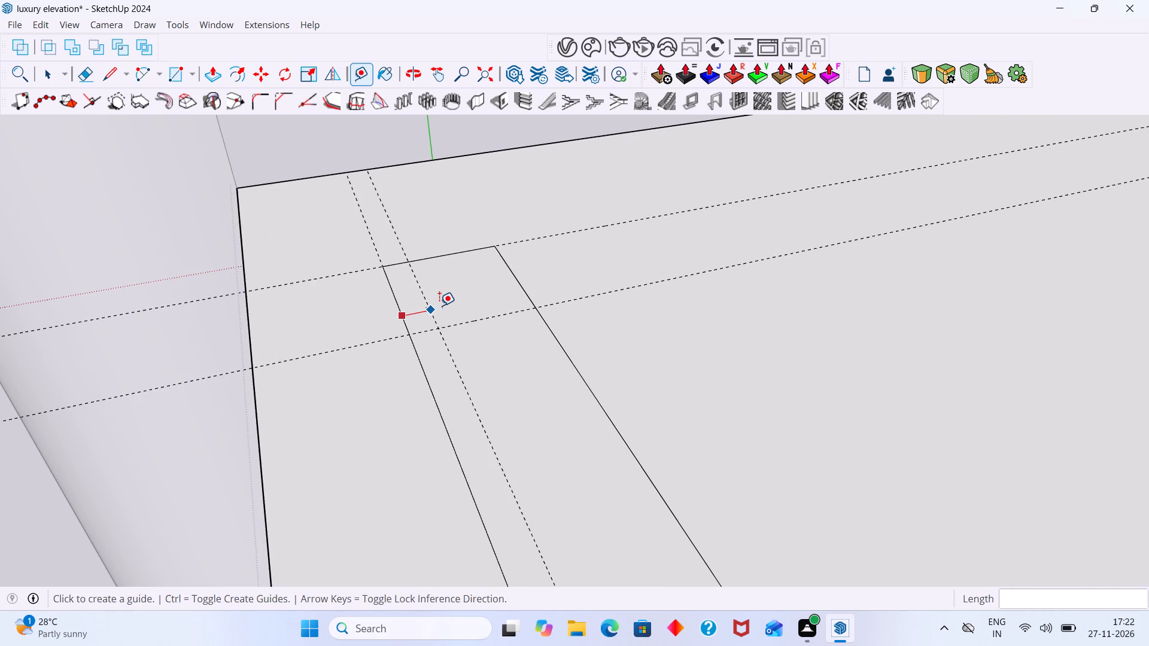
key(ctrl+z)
Start a new guide from the strip's short edge near the wall.
key(t)
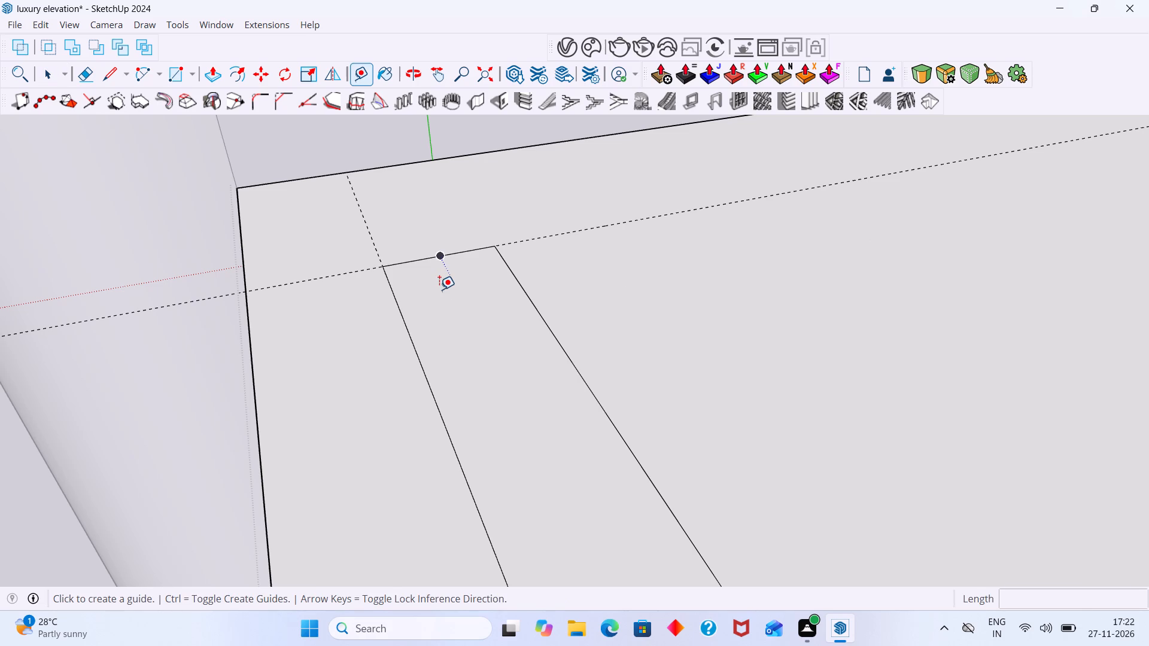
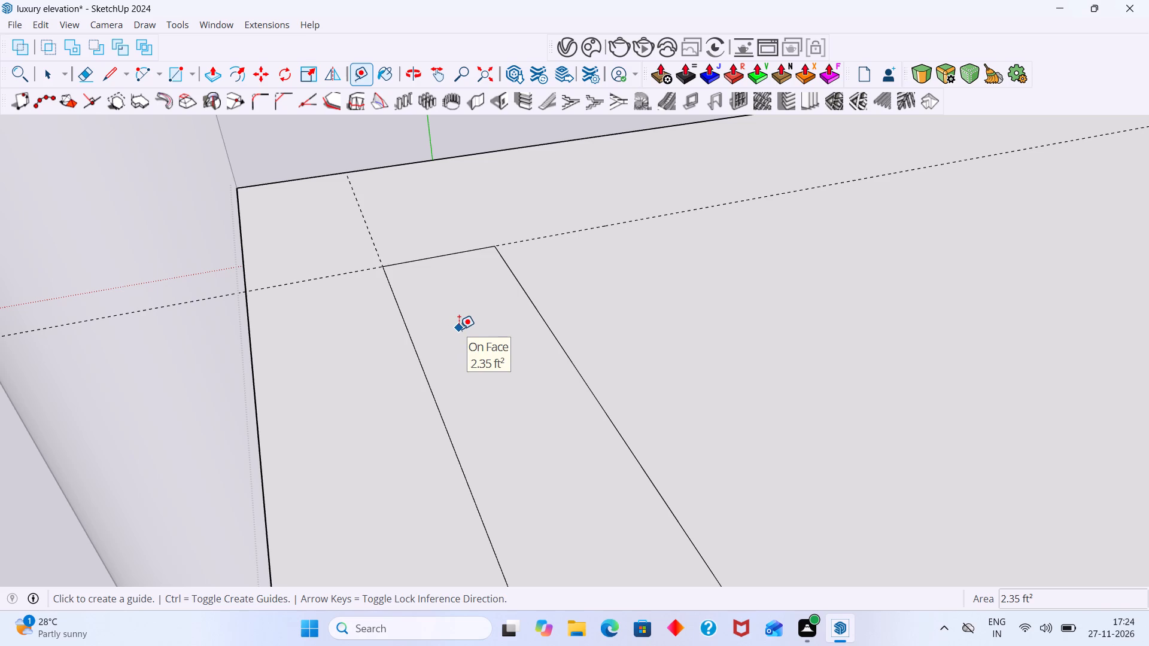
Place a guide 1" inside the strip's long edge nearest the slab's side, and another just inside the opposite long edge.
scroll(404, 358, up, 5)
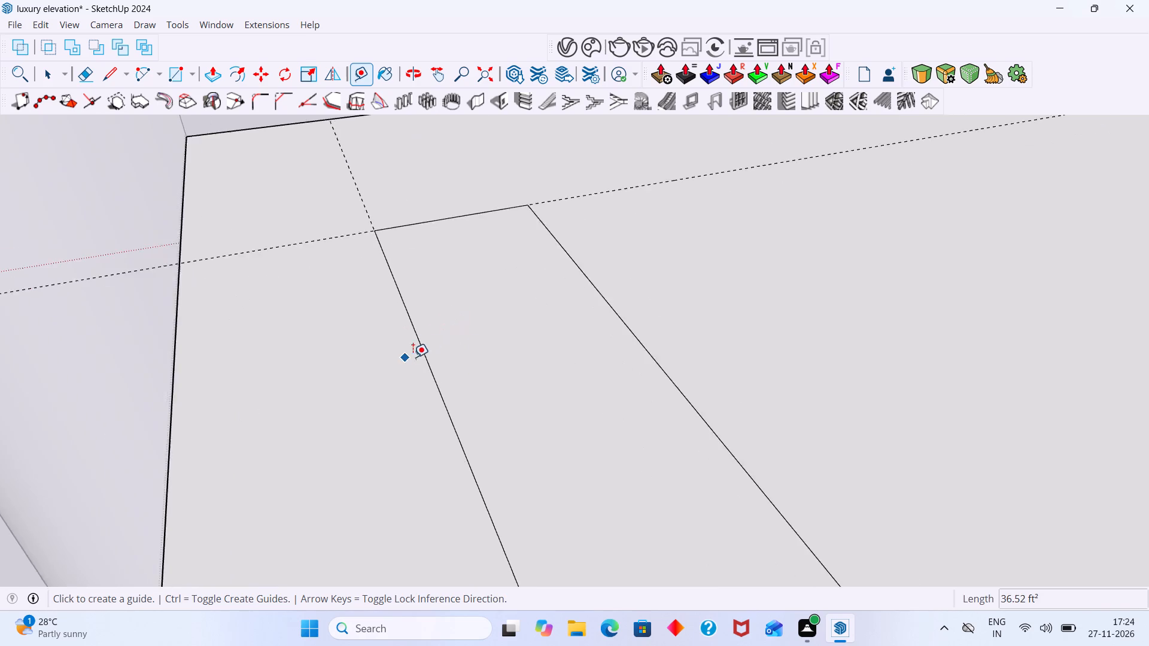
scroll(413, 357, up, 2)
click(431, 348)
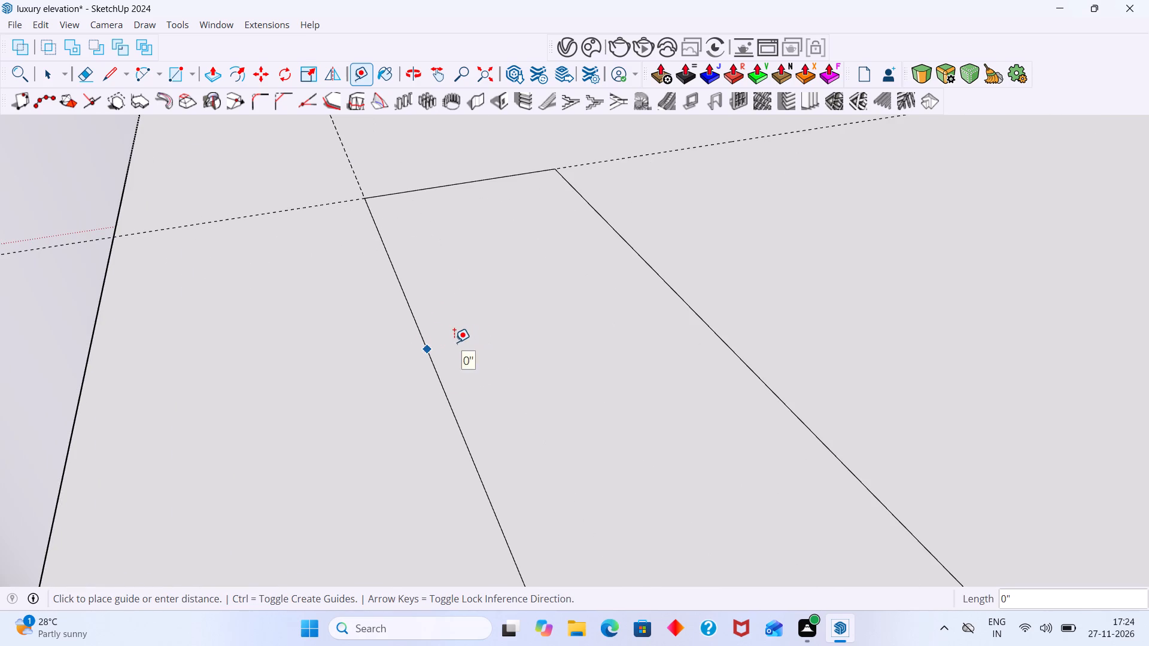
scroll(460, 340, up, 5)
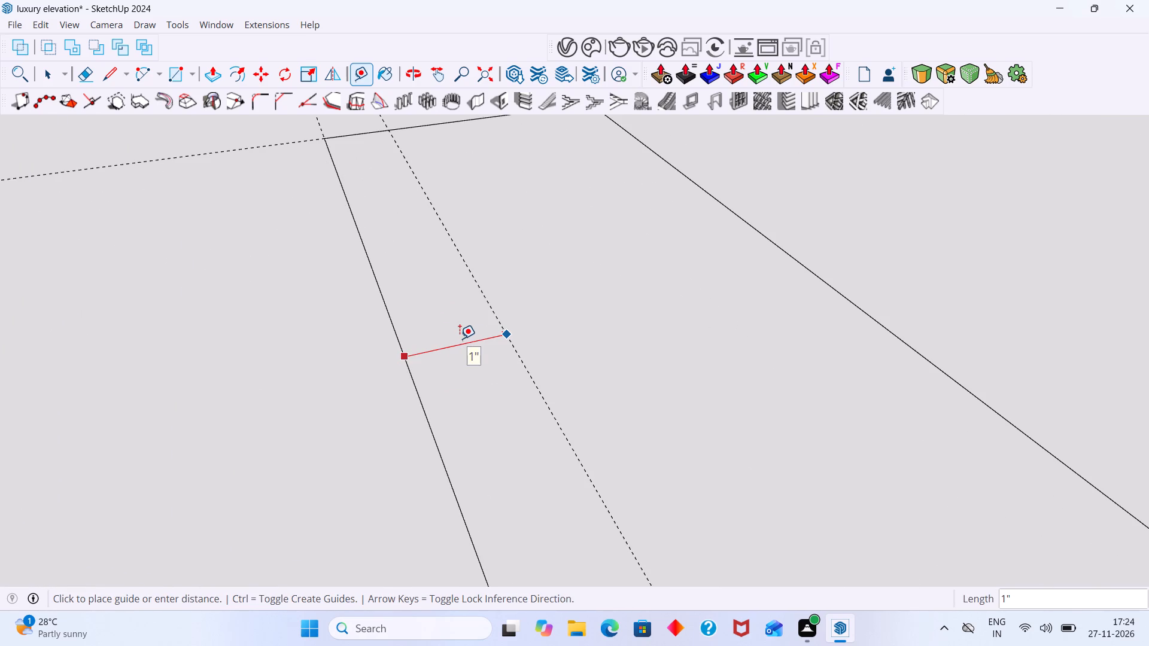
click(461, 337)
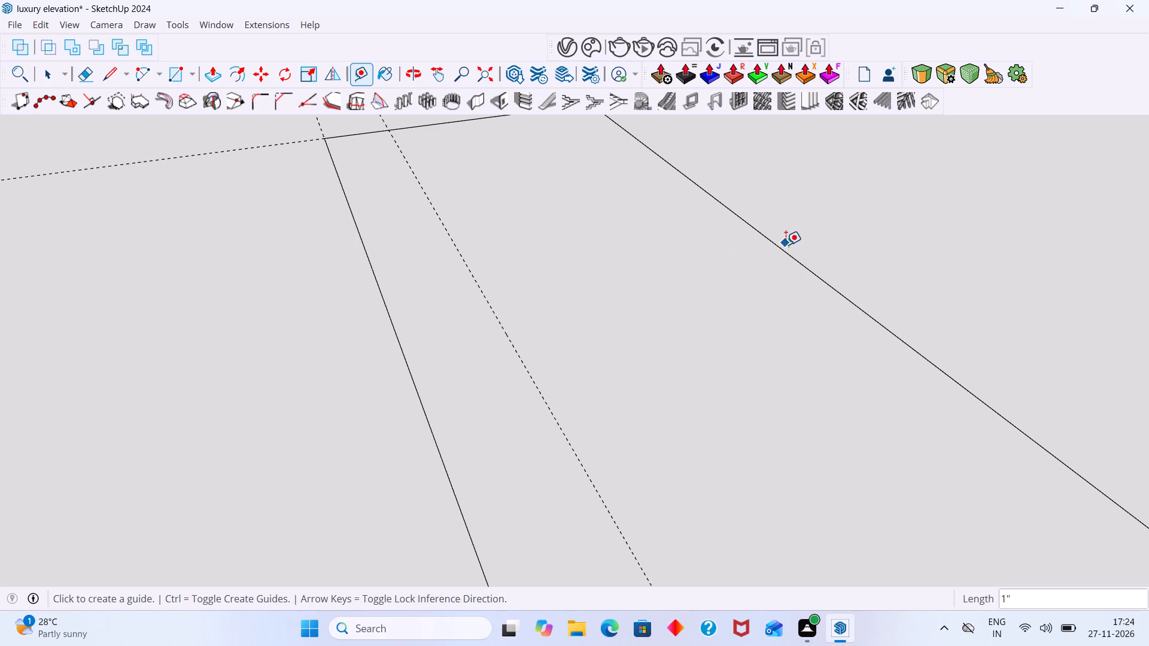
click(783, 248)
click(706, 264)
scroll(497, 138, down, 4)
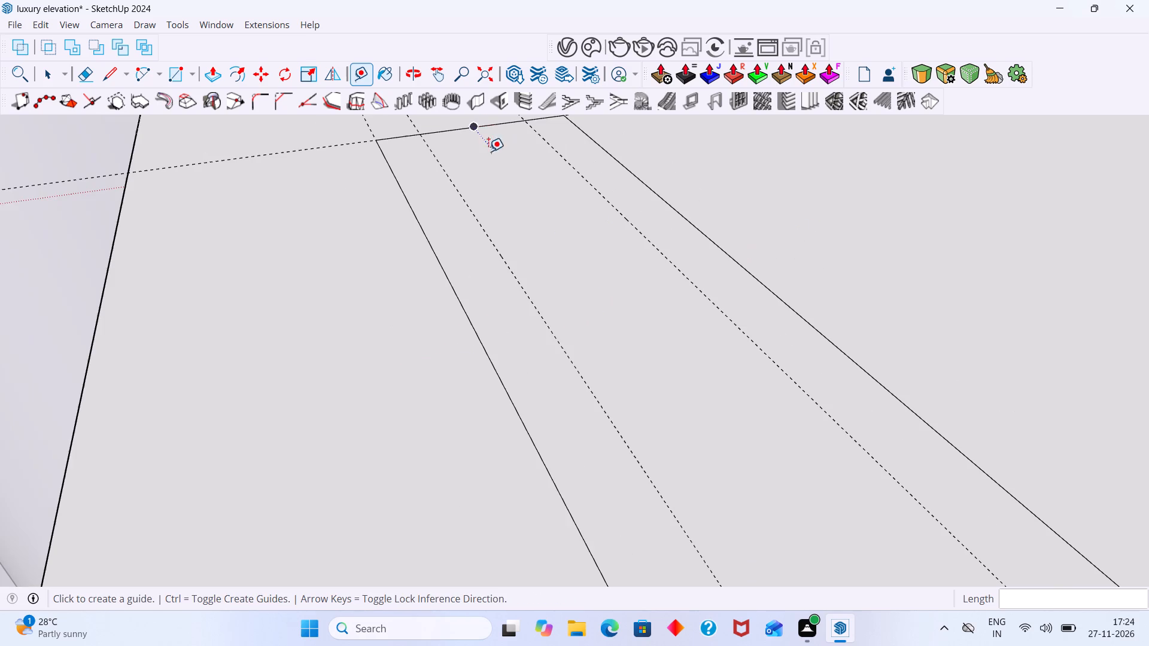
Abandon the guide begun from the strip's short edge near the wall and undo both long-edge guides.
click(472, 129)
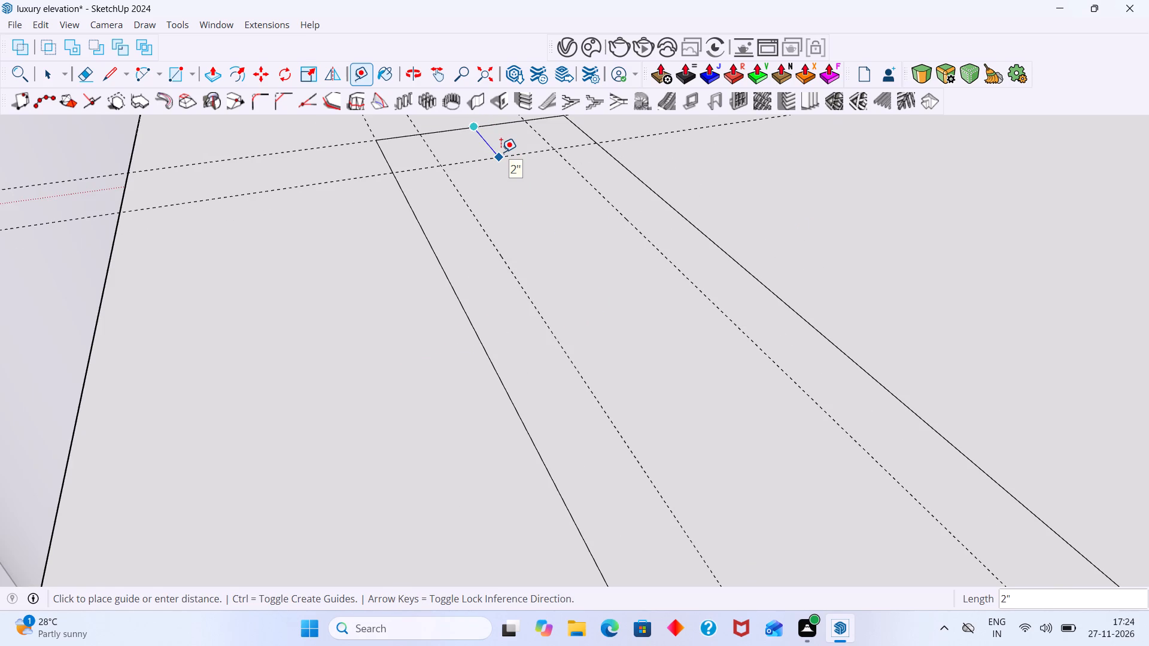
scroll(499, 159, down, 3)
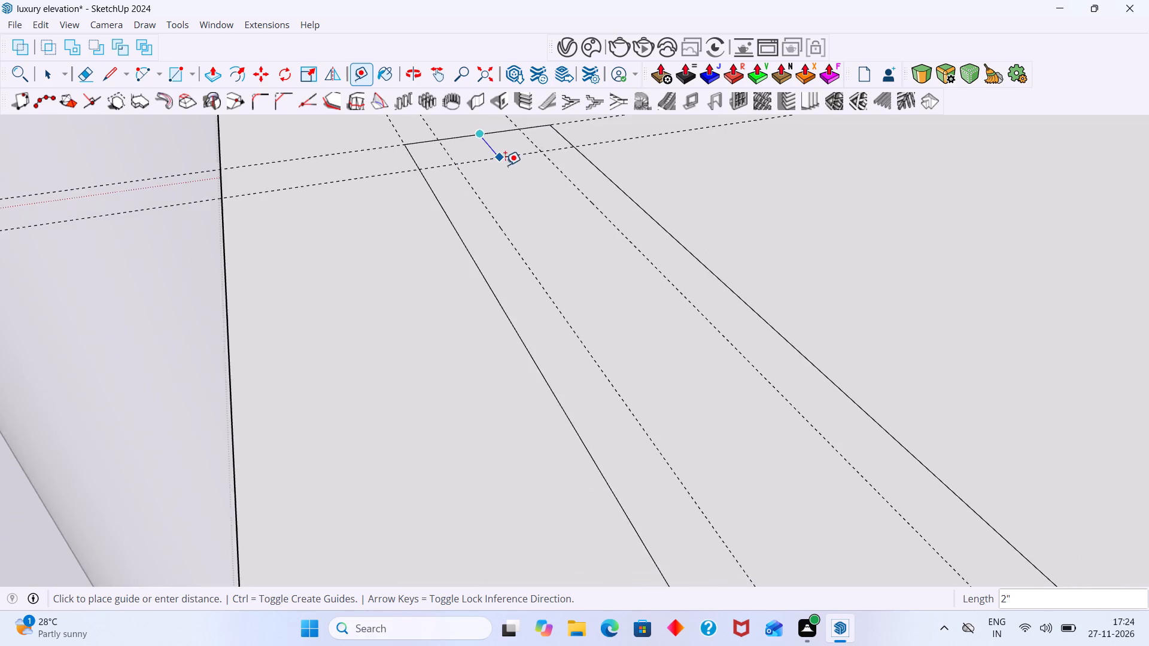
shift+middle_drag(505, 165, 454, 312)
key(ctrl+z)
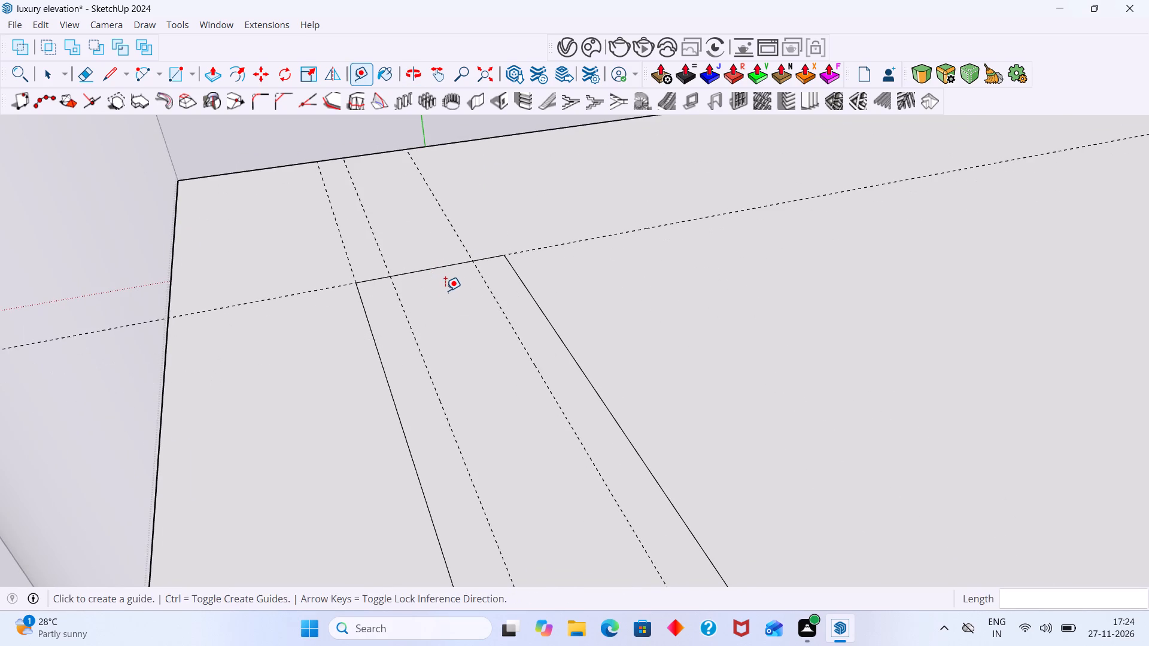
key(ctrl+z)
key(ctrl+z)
Place guides 1" inside the strip's two long edges and 1" inside its short edge near the wall.
key(t)
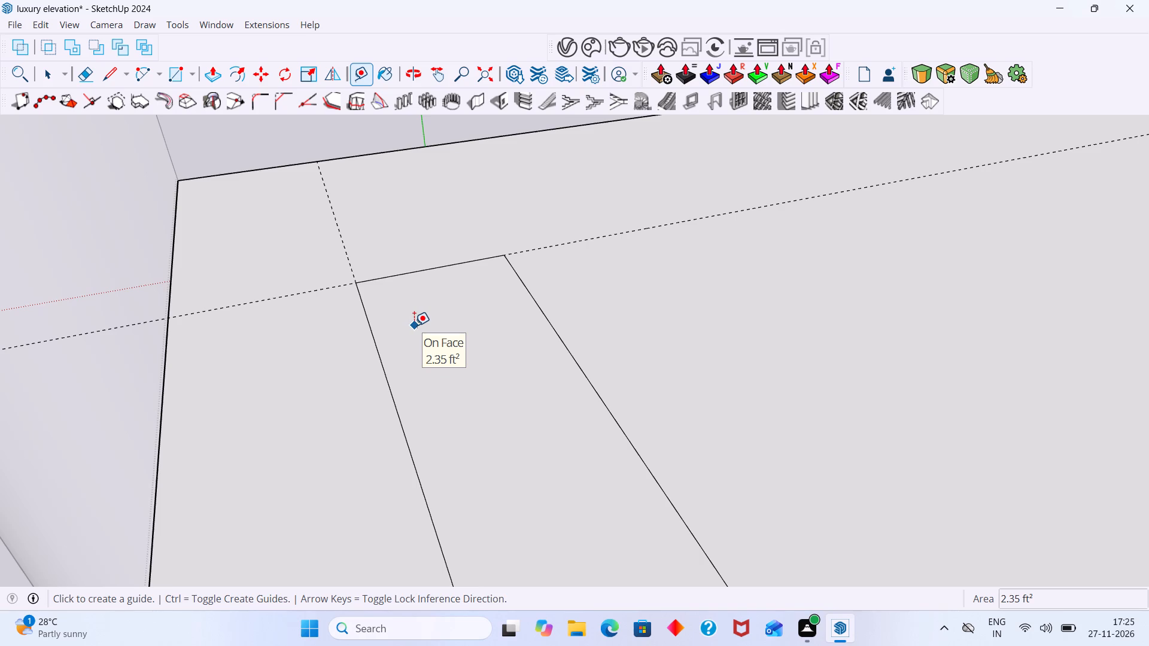
scroll(400, 378, up, 2)
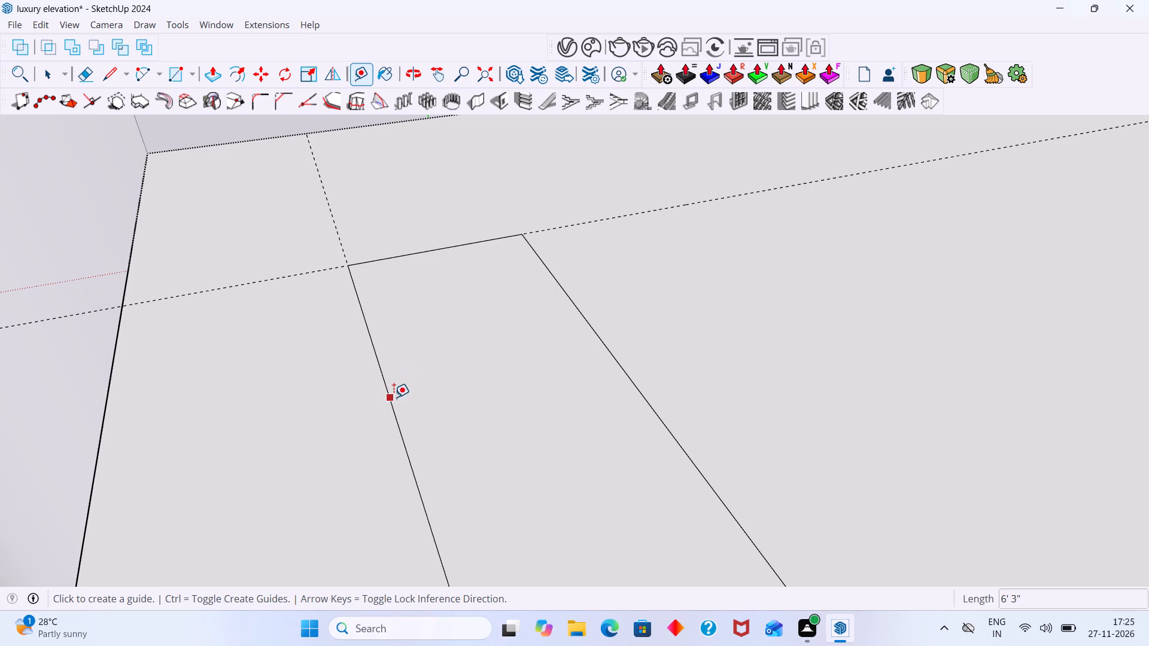
click(393, 397)
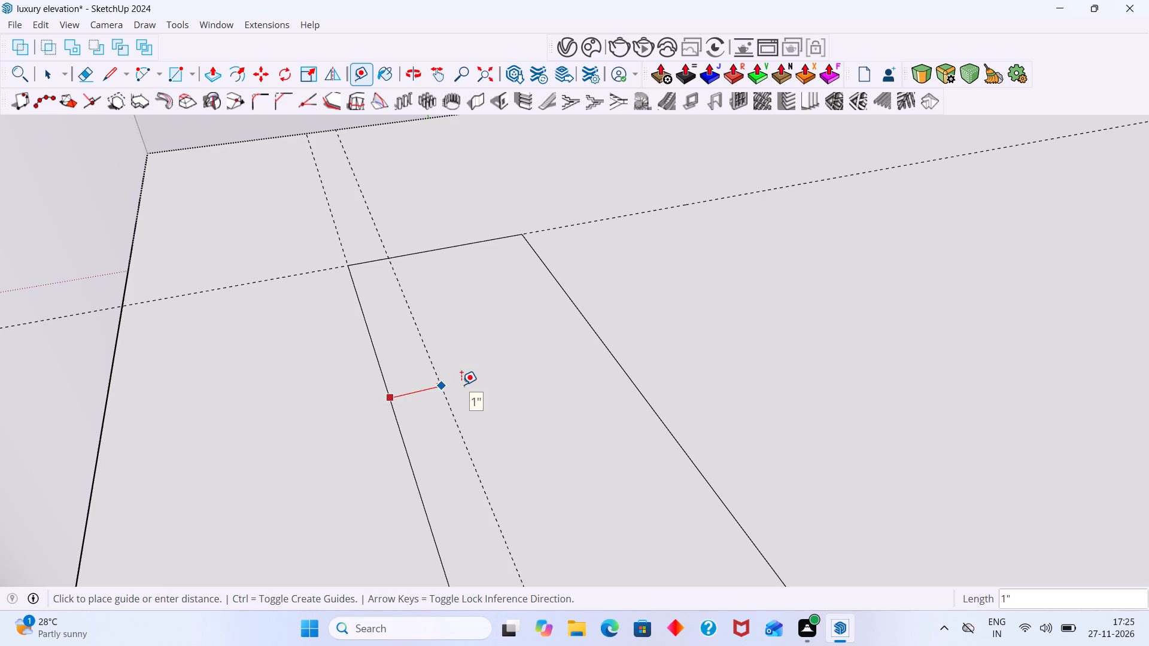
click(461, 384)
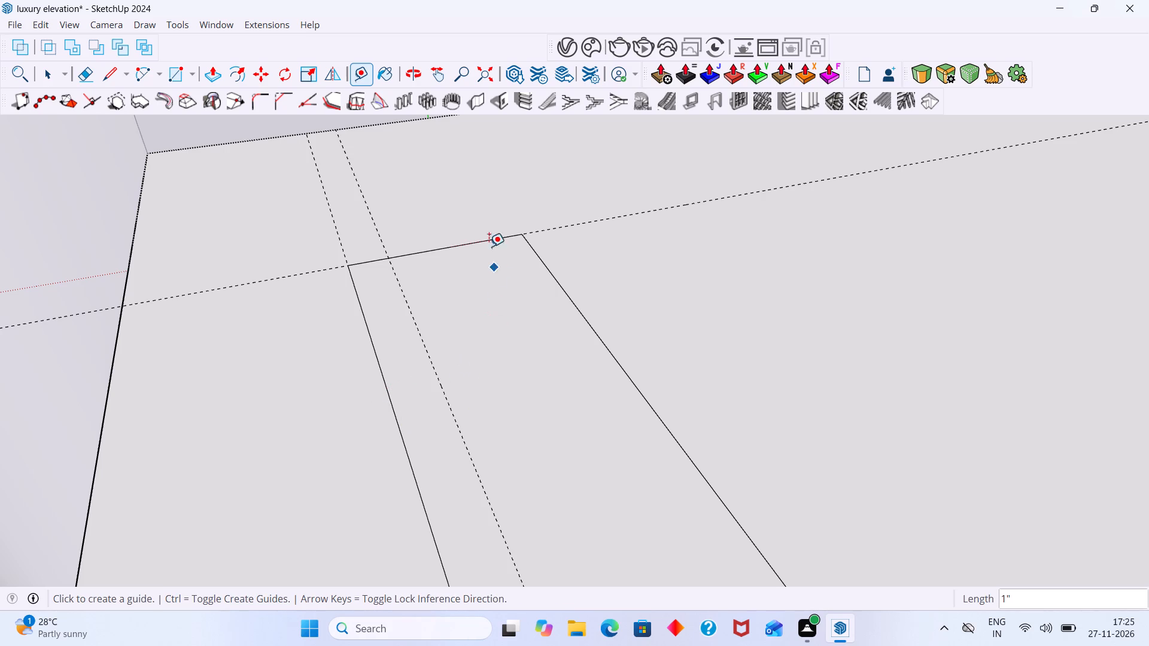
click(440, 245)
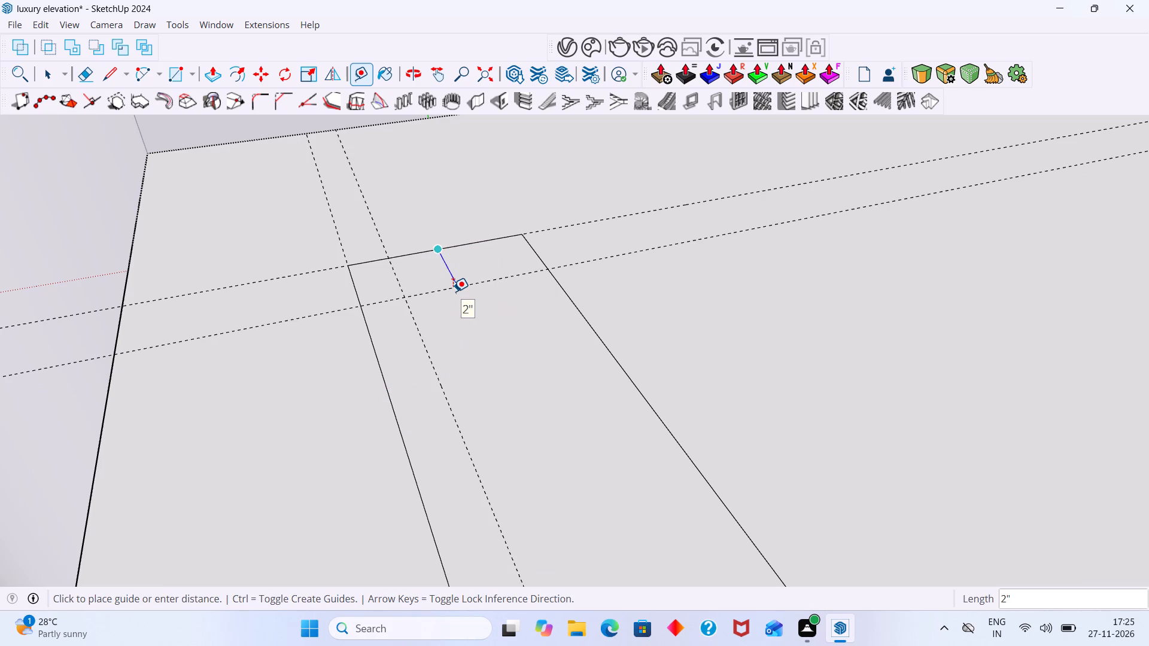
text(1")
key(Return)
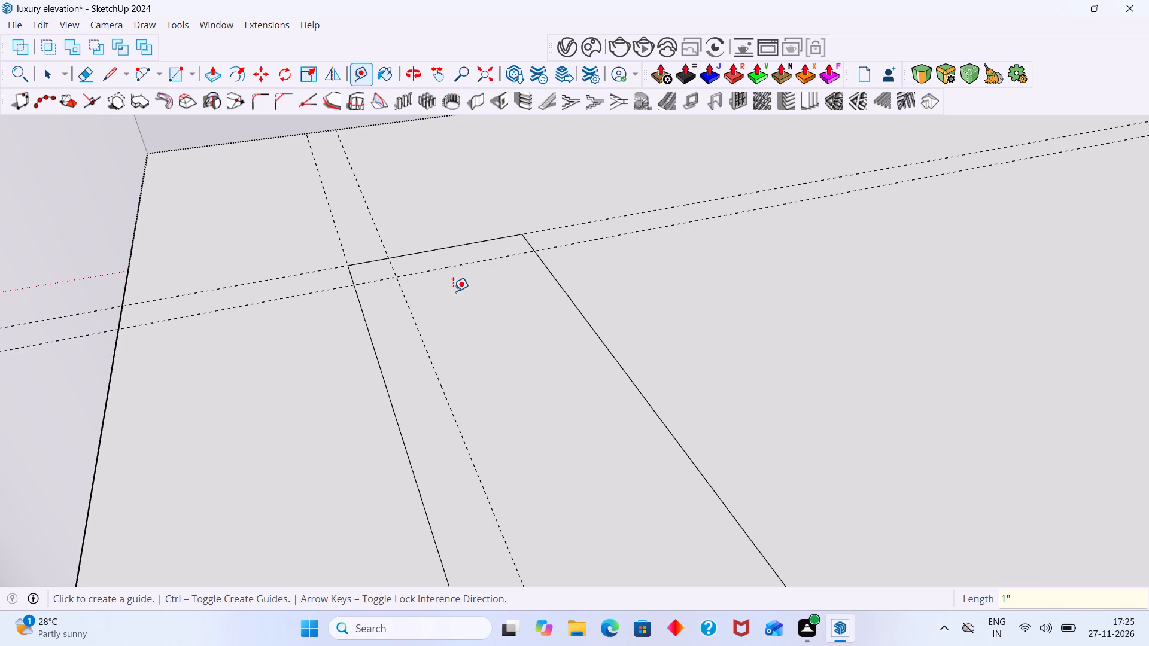
middle_drag(457, 317, 725, 383)
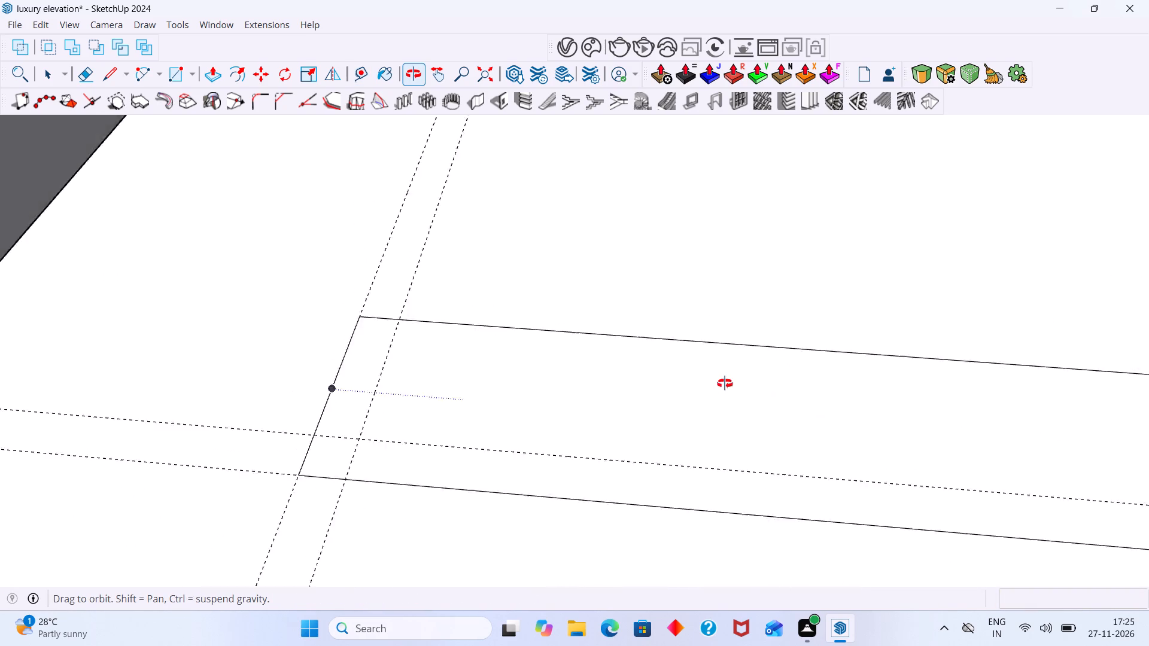
middle_drag(725, 383, 364, 419)
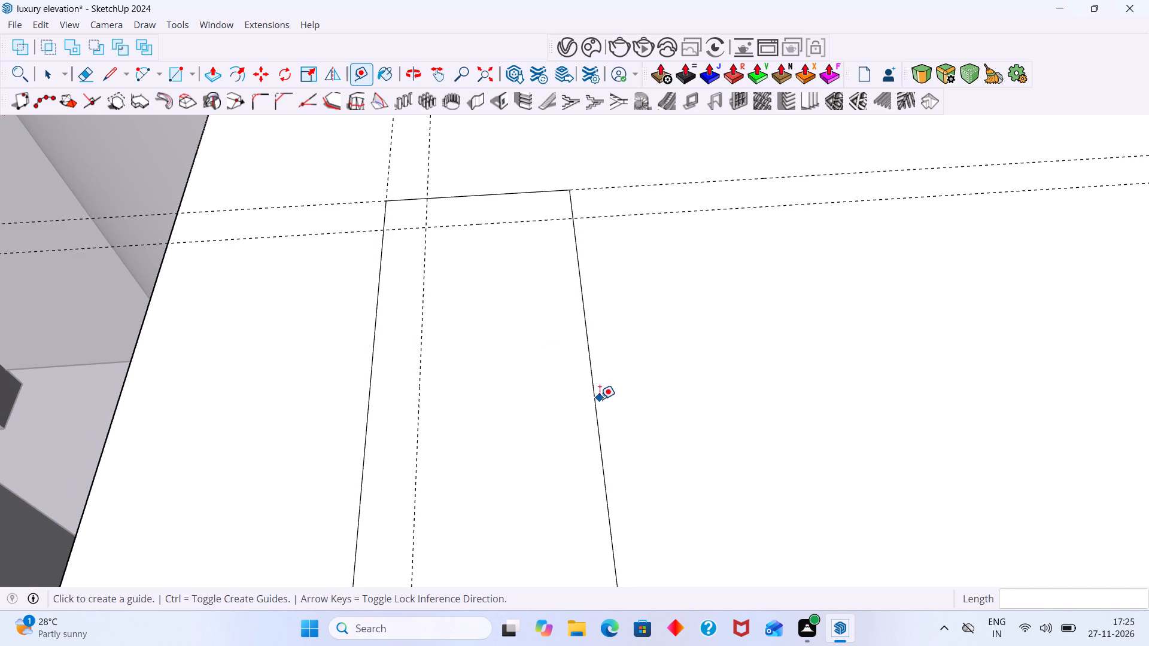
click(597, 404)
click(531, 404)
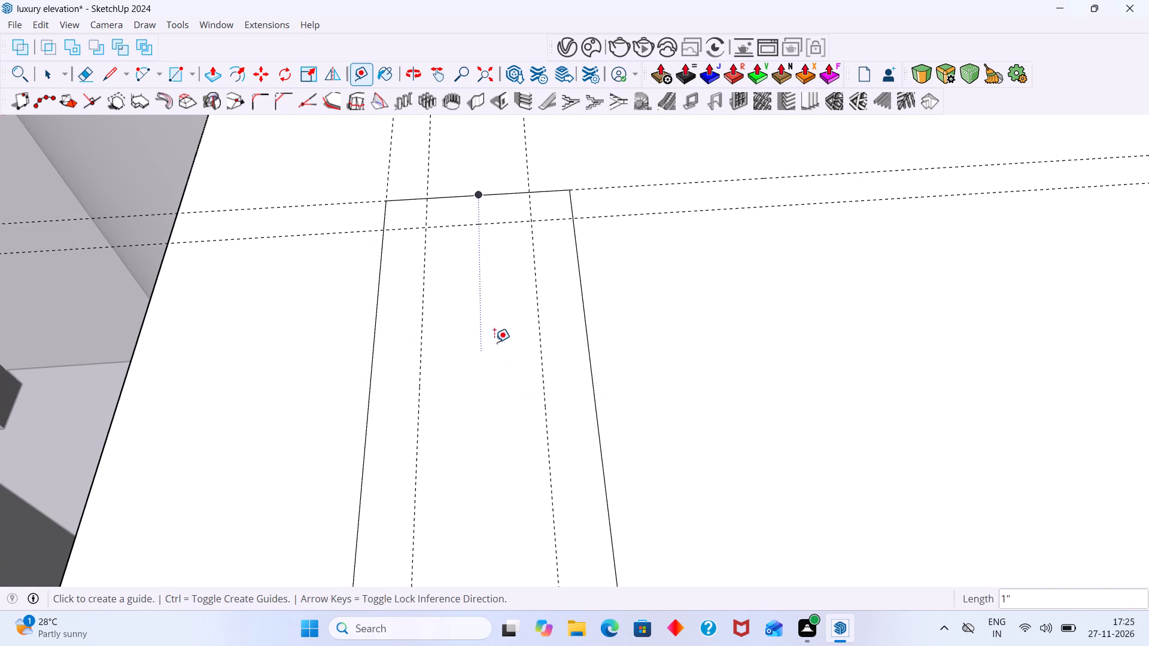
Place a guide just inside the strip's other short edge, at the slab's rounded front end.
scroll(483, 288, up, 1)
scroll(482, 285, down, 19)
scroll(502, 452, down, 3)
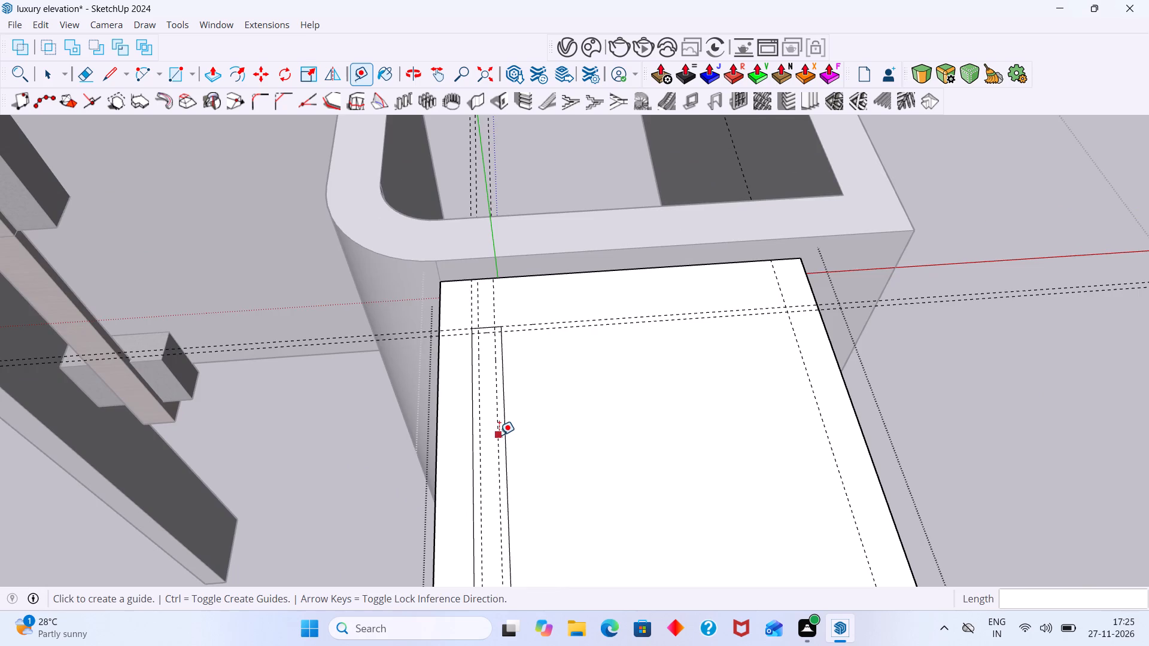
shift+middle_drag(499, 423, 522, 217)
middle_drag(527, 387, 528, 279)
scroll(528, 315, down, 6)
scroll(535, 472, up, 4)
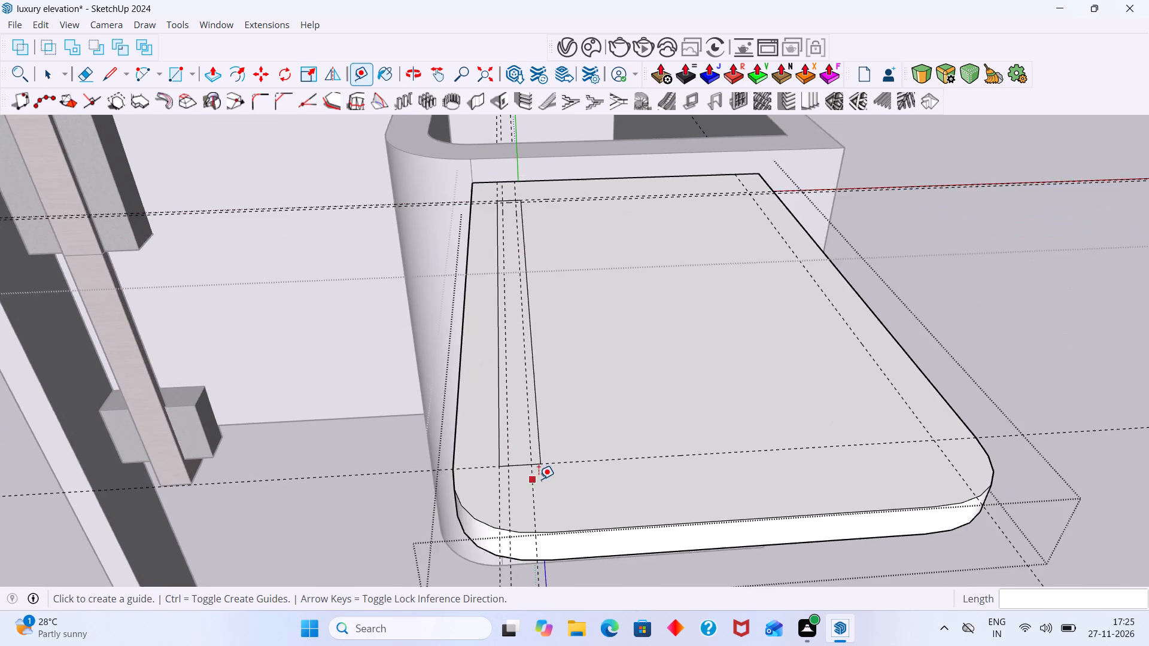
scroll(539, 479, up, 10)
click(513, 450)
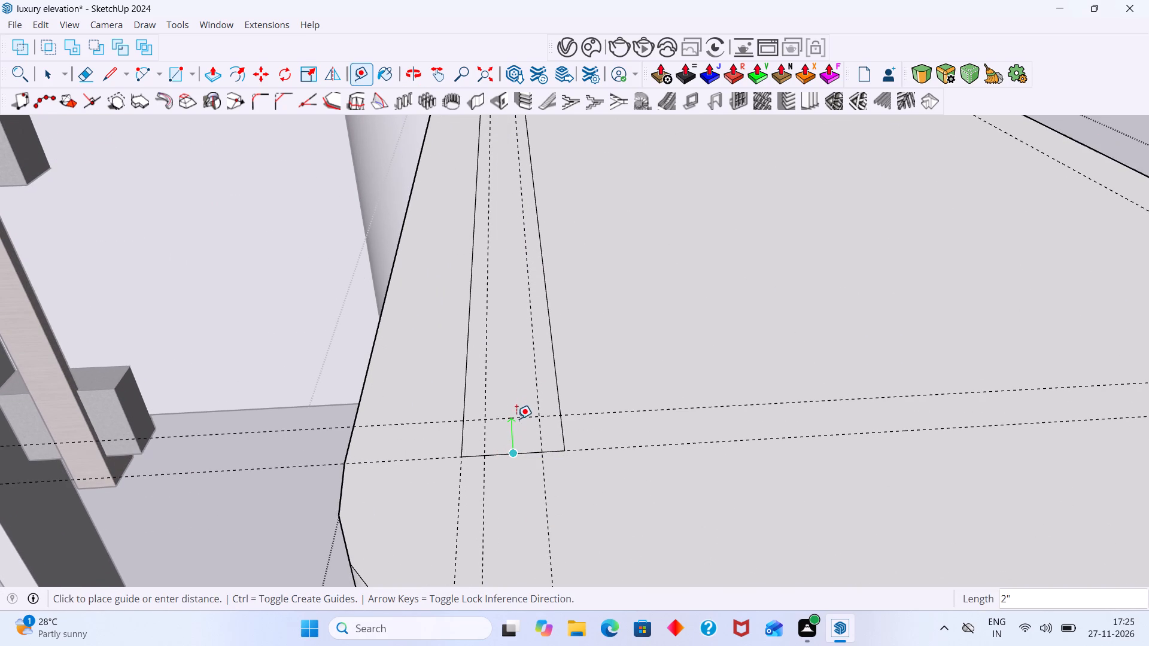
click(519, 429)
key(space)
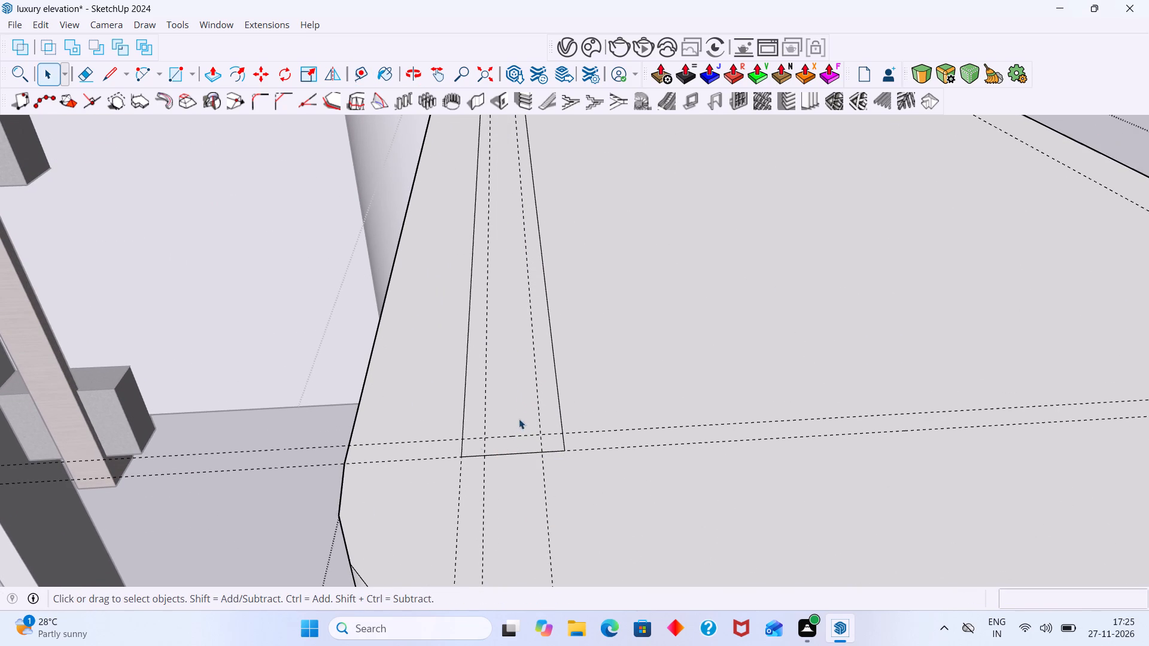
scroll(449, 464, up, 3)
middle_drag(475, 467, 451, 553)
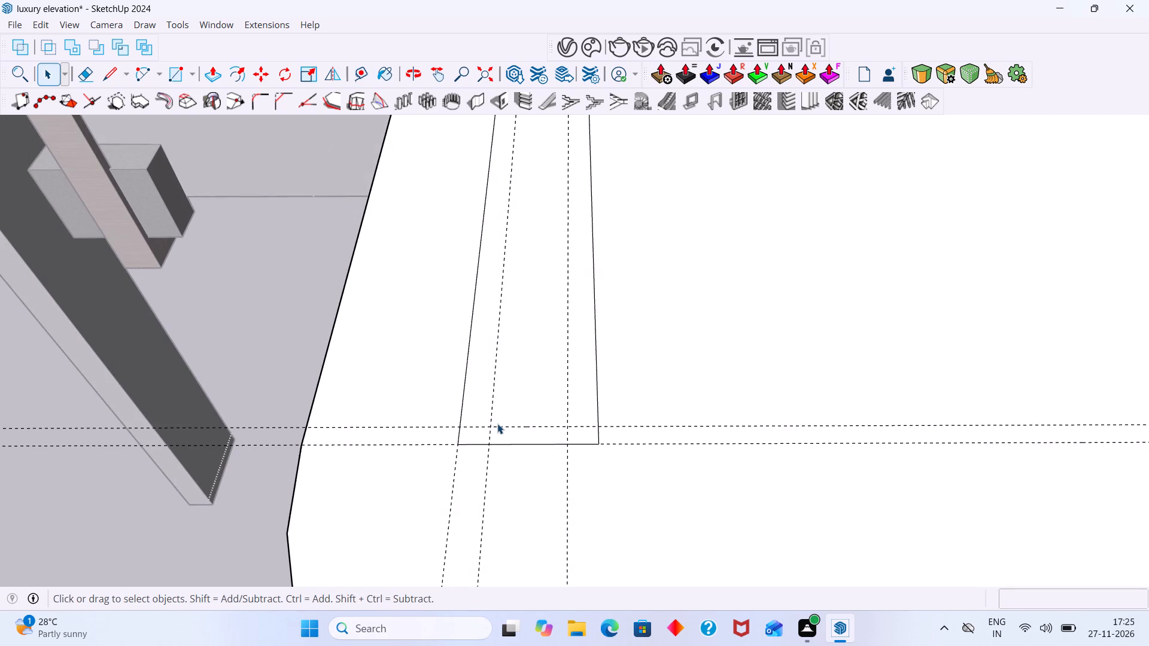
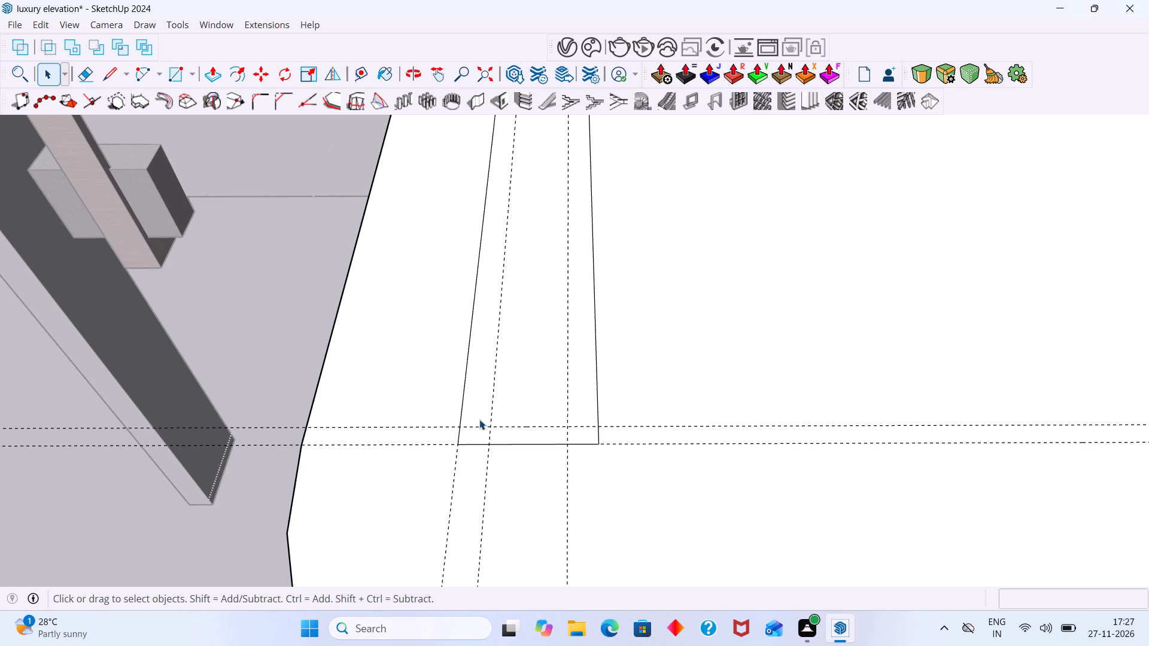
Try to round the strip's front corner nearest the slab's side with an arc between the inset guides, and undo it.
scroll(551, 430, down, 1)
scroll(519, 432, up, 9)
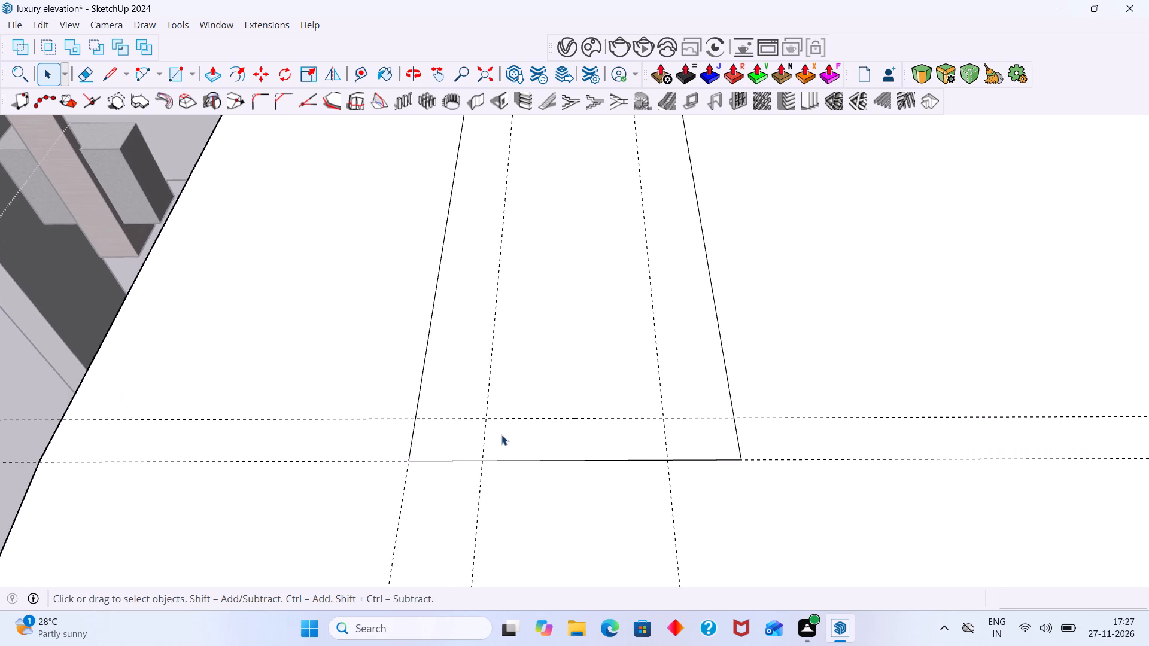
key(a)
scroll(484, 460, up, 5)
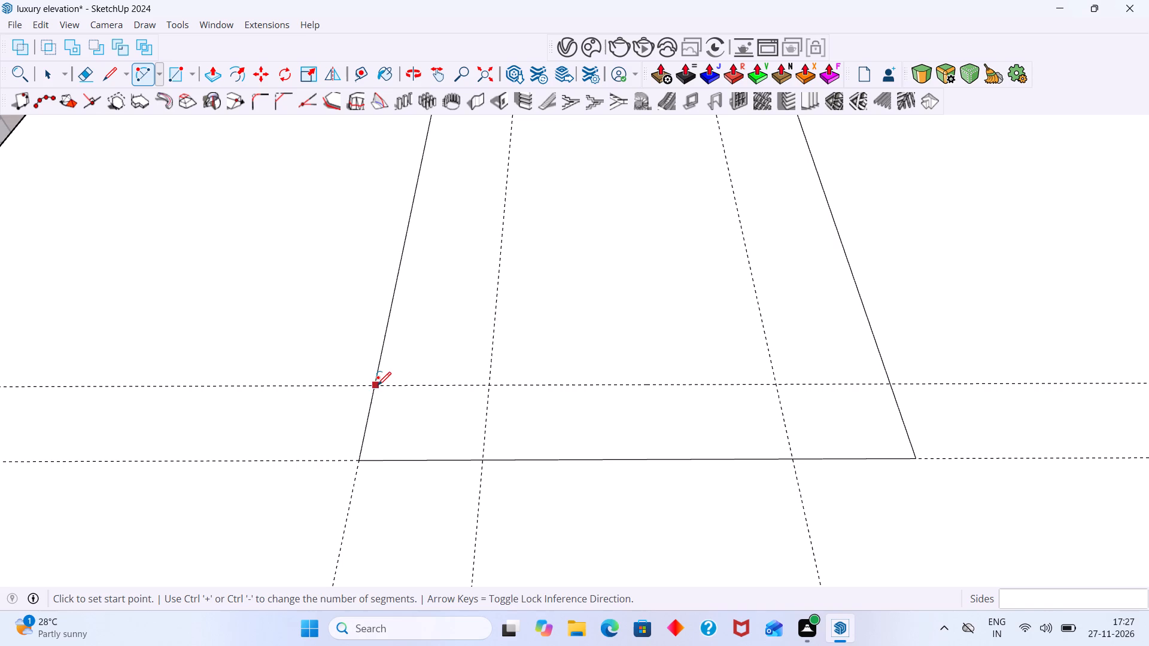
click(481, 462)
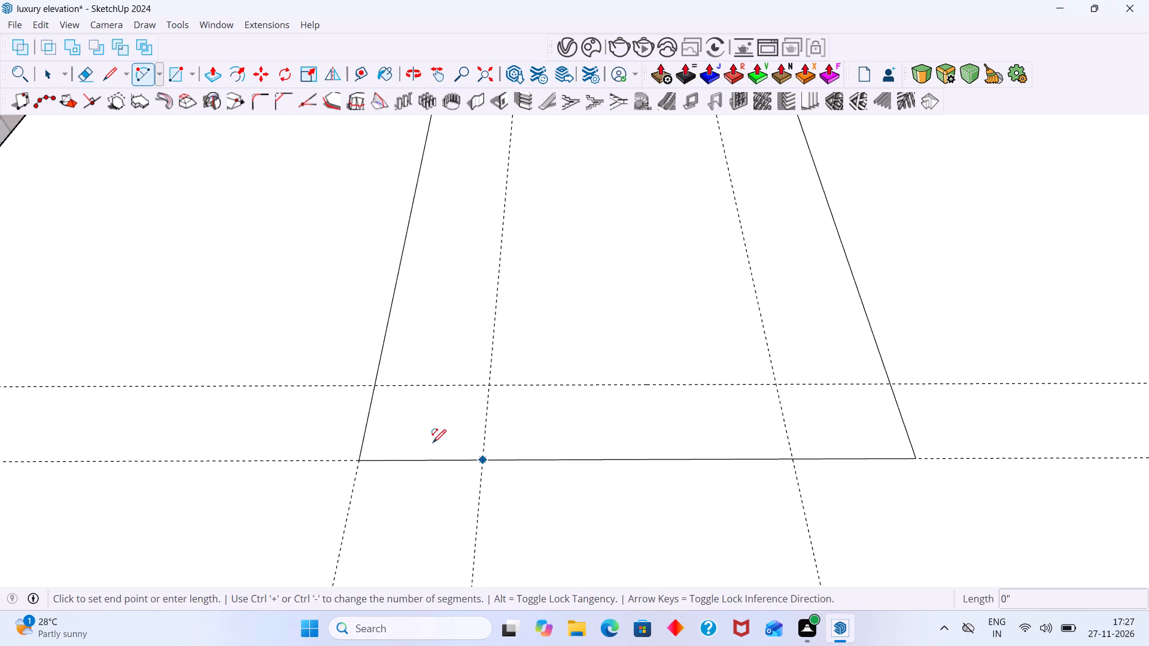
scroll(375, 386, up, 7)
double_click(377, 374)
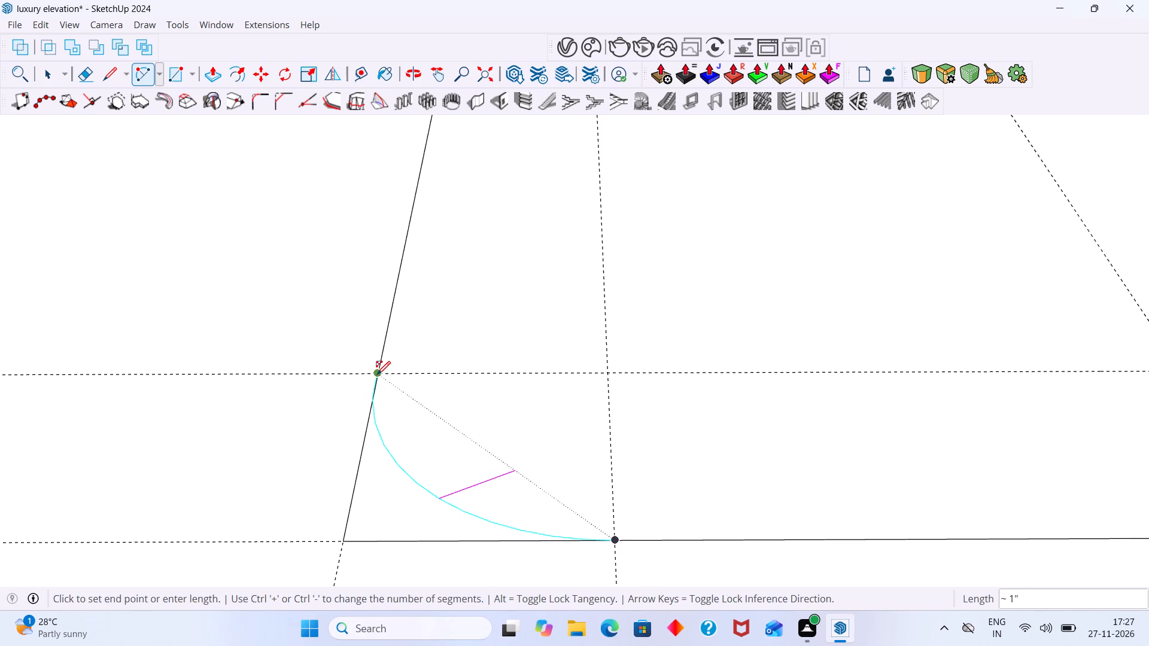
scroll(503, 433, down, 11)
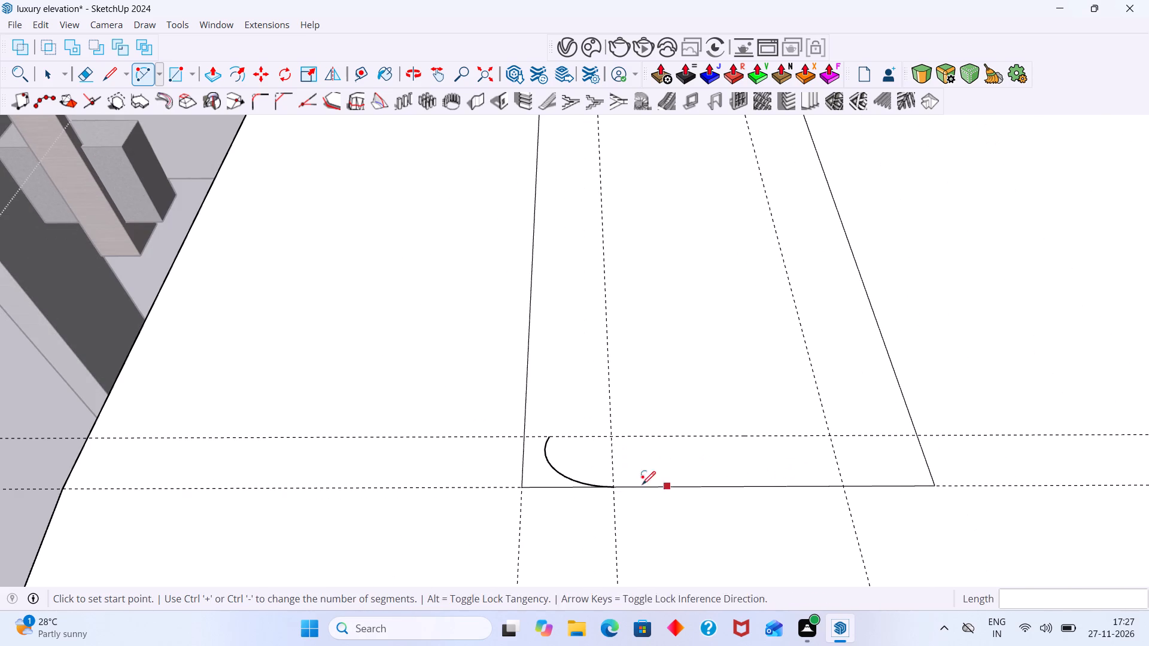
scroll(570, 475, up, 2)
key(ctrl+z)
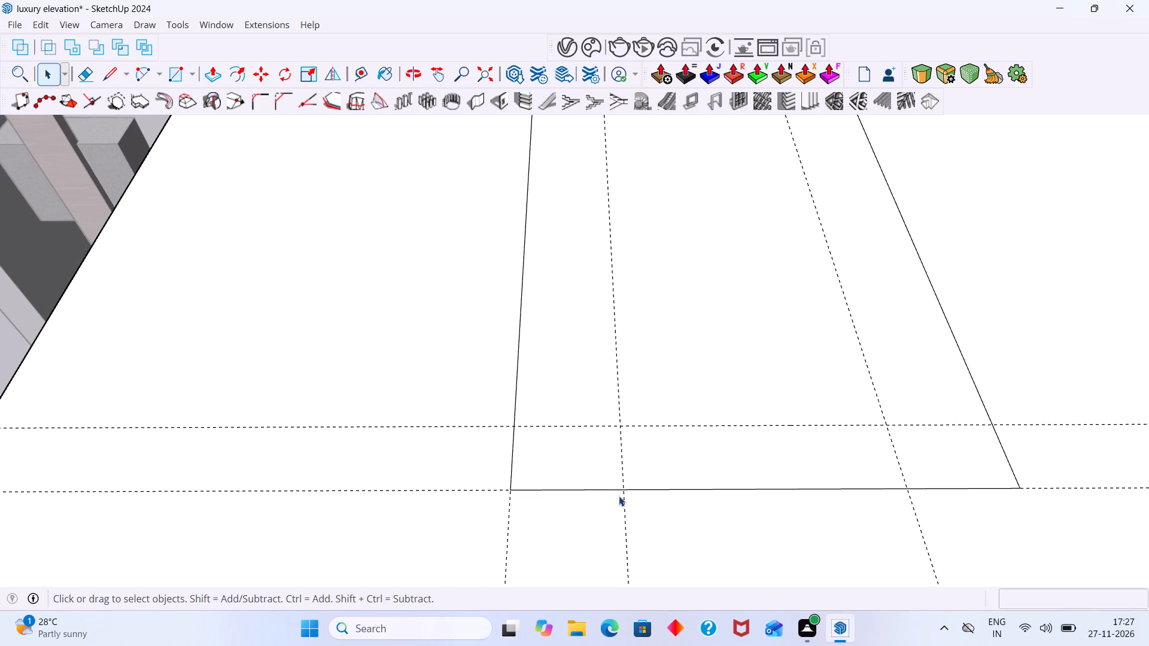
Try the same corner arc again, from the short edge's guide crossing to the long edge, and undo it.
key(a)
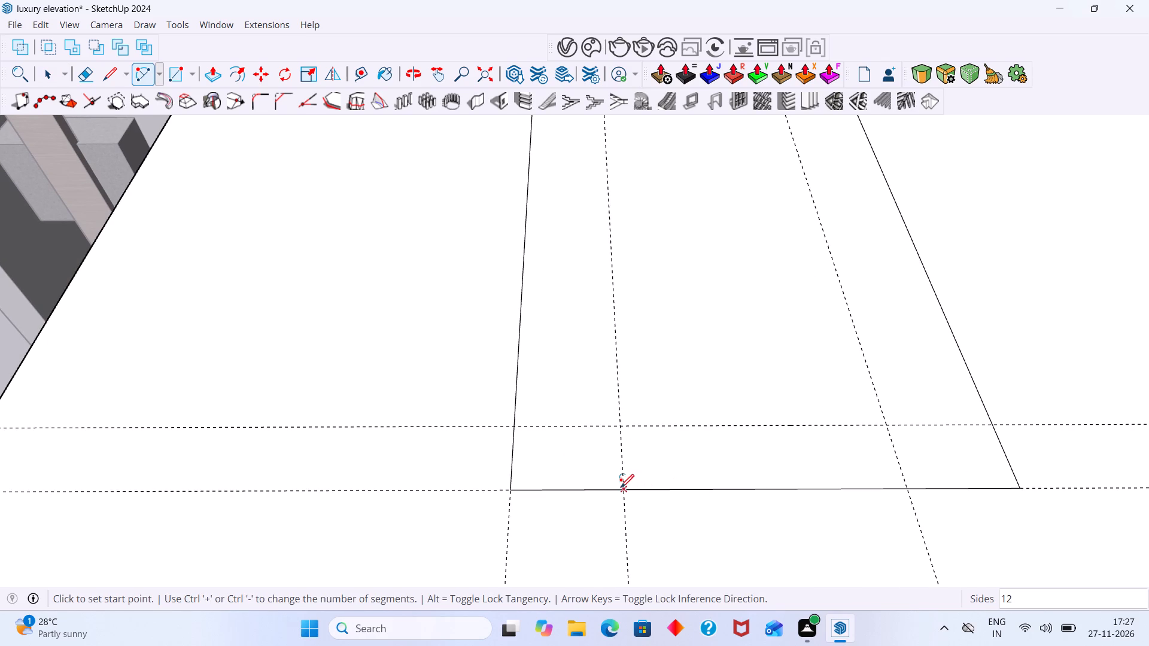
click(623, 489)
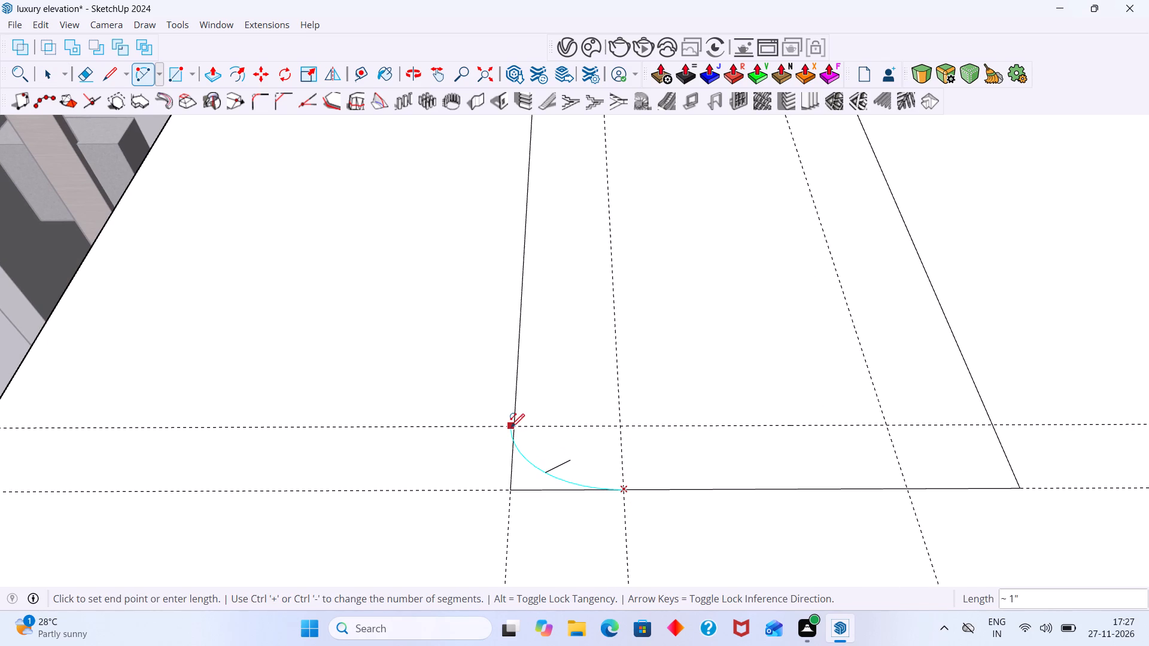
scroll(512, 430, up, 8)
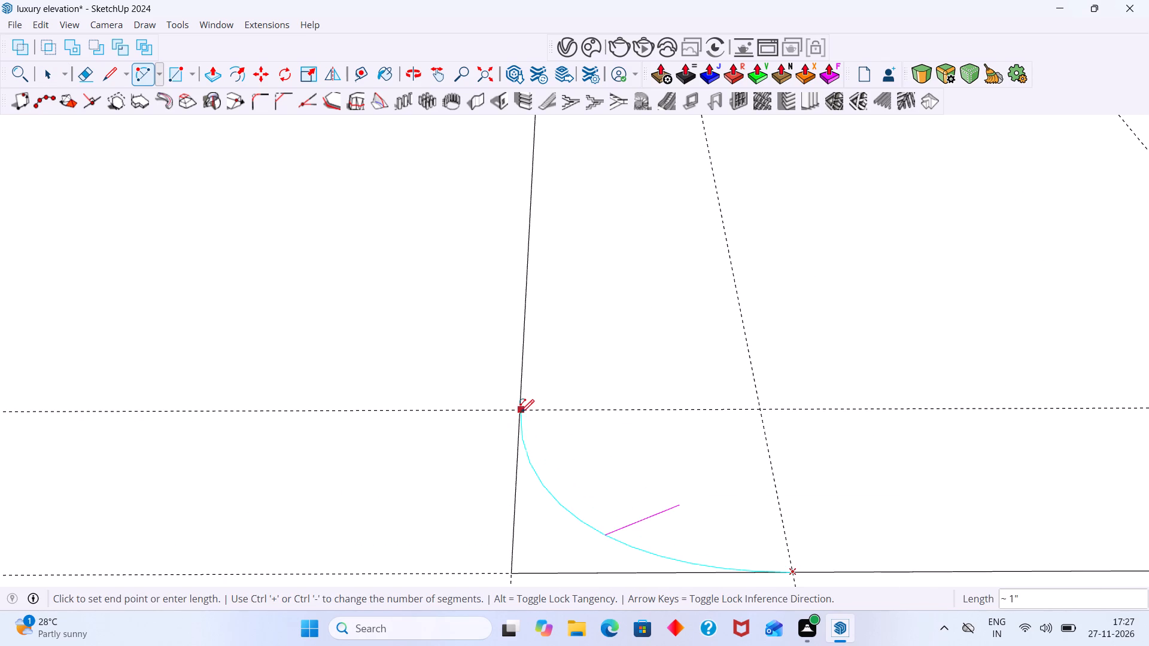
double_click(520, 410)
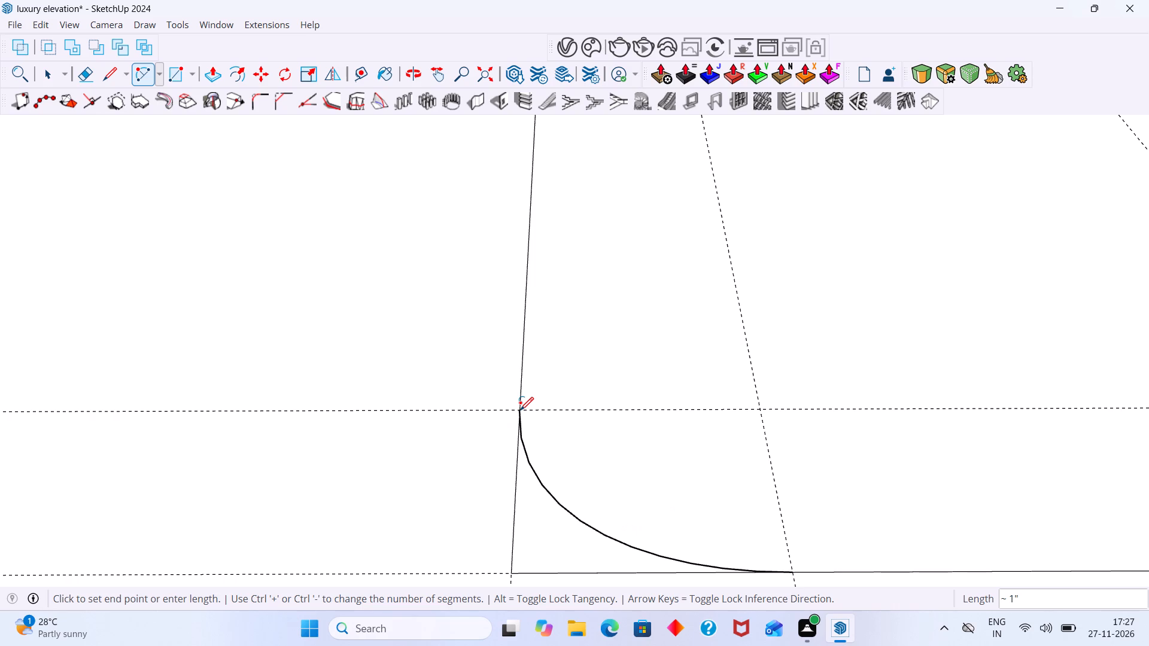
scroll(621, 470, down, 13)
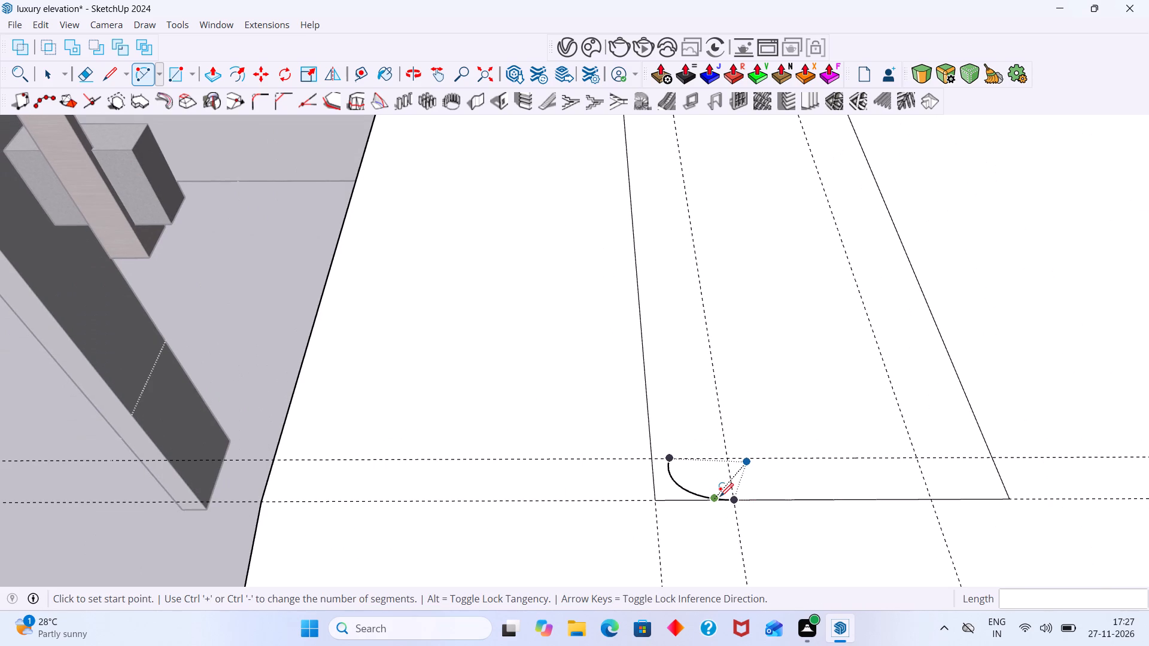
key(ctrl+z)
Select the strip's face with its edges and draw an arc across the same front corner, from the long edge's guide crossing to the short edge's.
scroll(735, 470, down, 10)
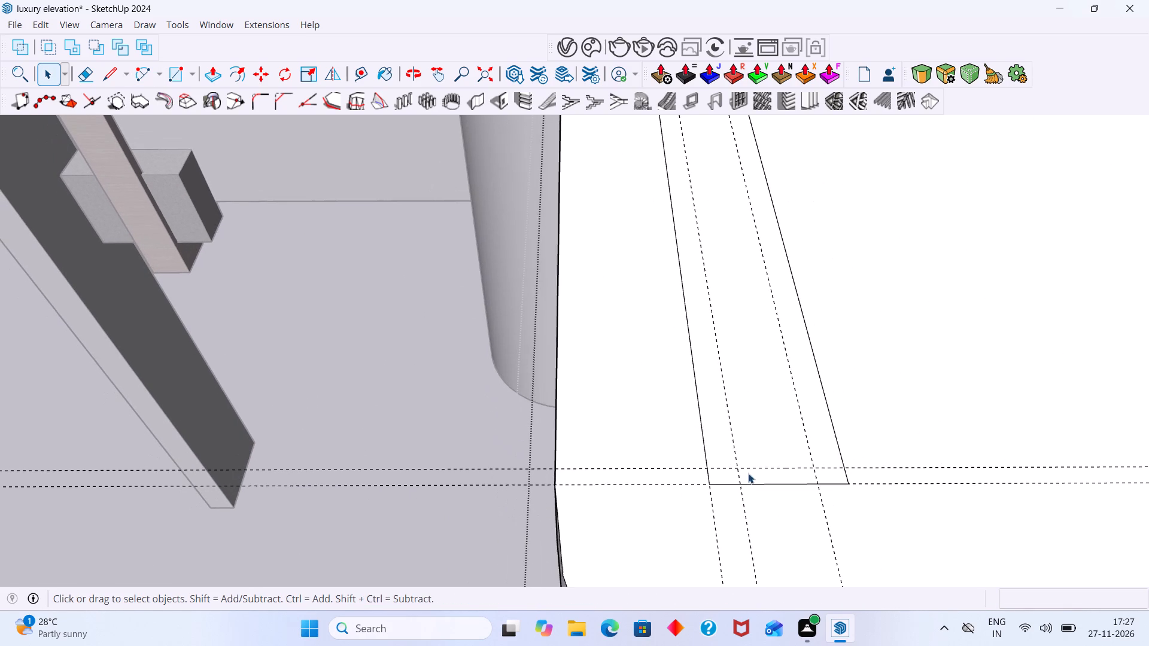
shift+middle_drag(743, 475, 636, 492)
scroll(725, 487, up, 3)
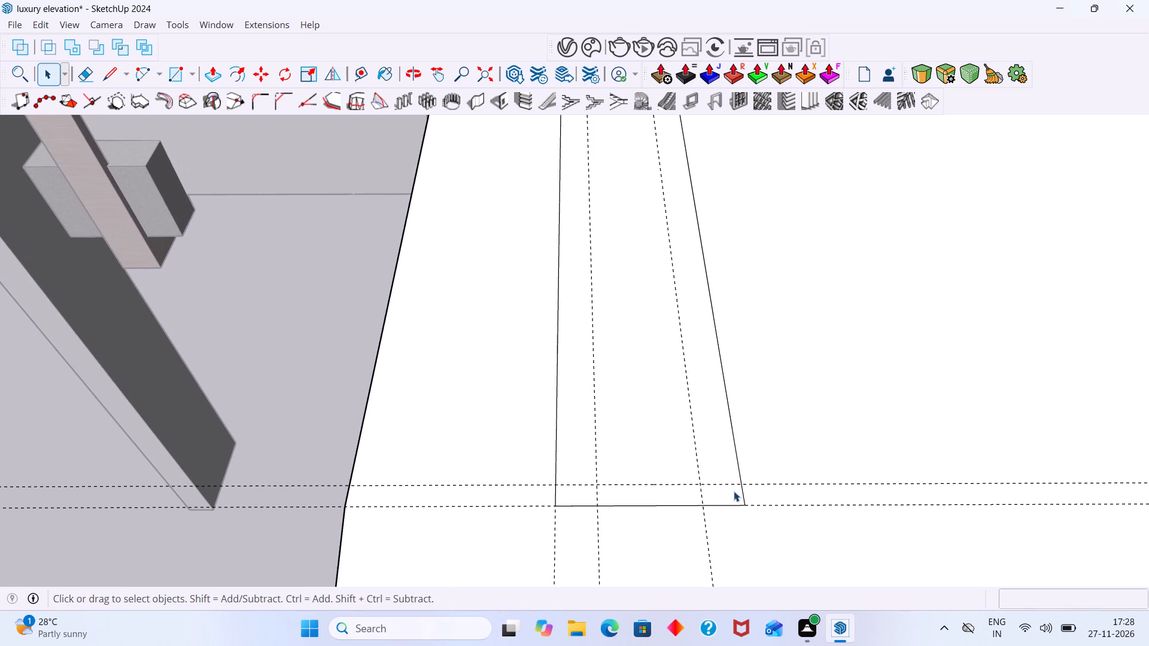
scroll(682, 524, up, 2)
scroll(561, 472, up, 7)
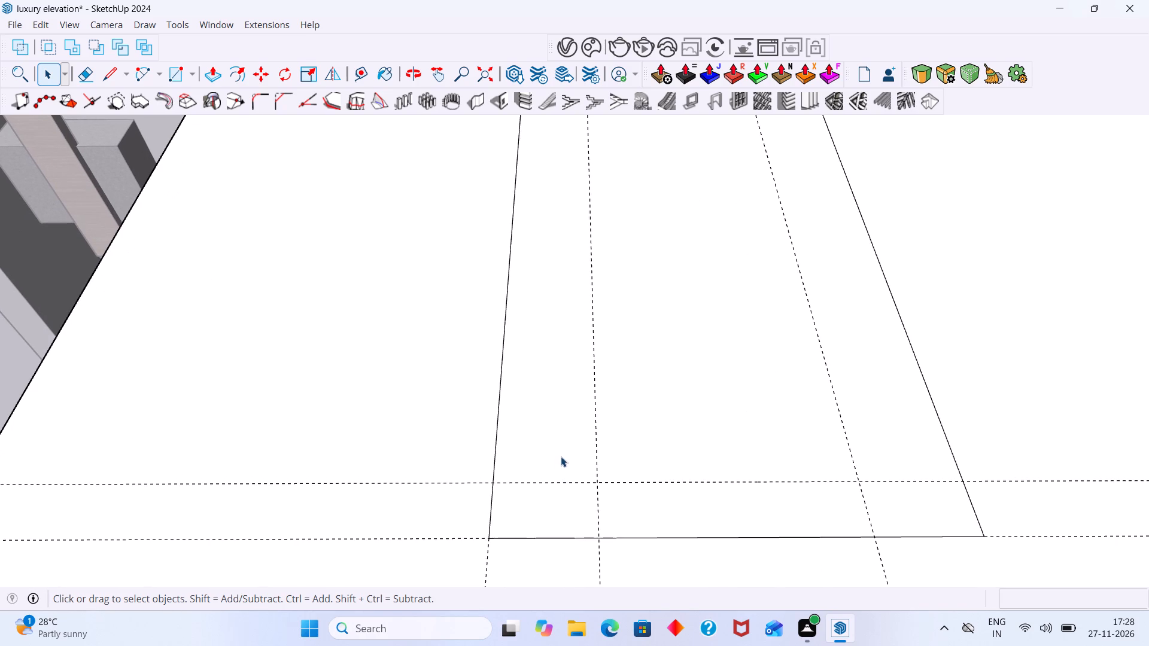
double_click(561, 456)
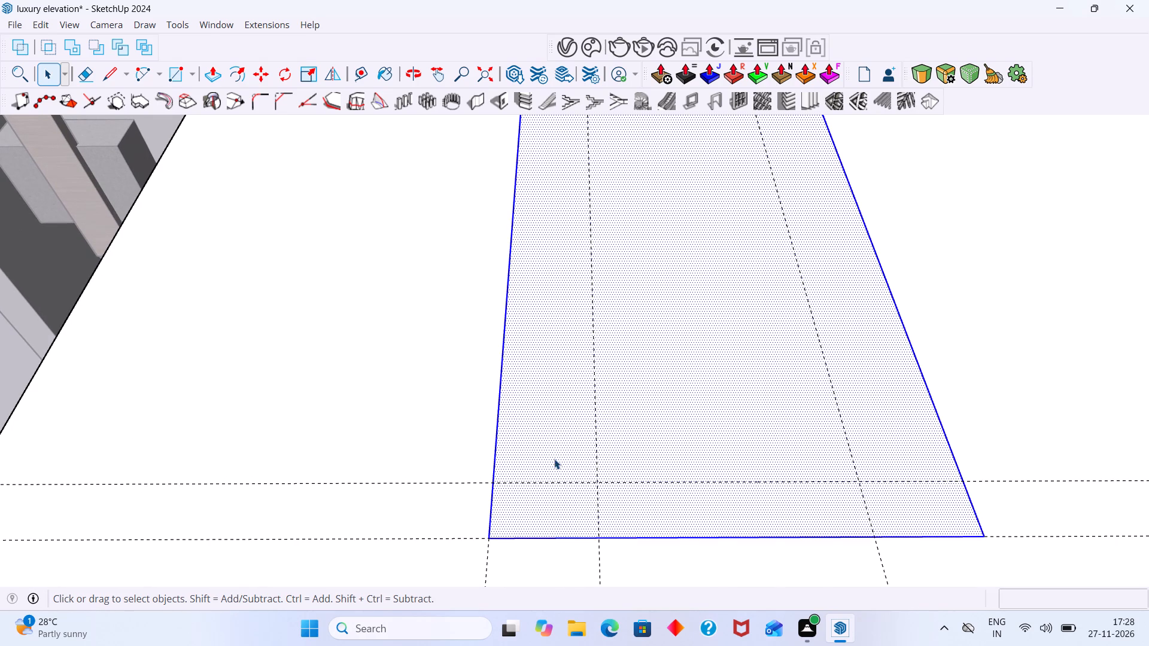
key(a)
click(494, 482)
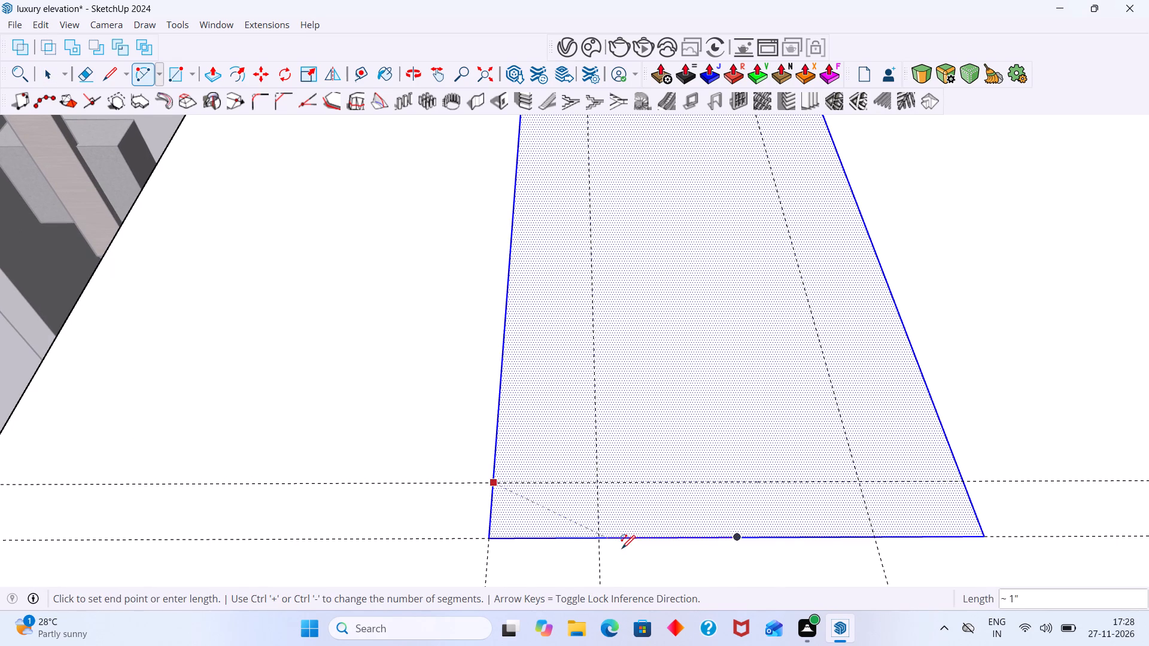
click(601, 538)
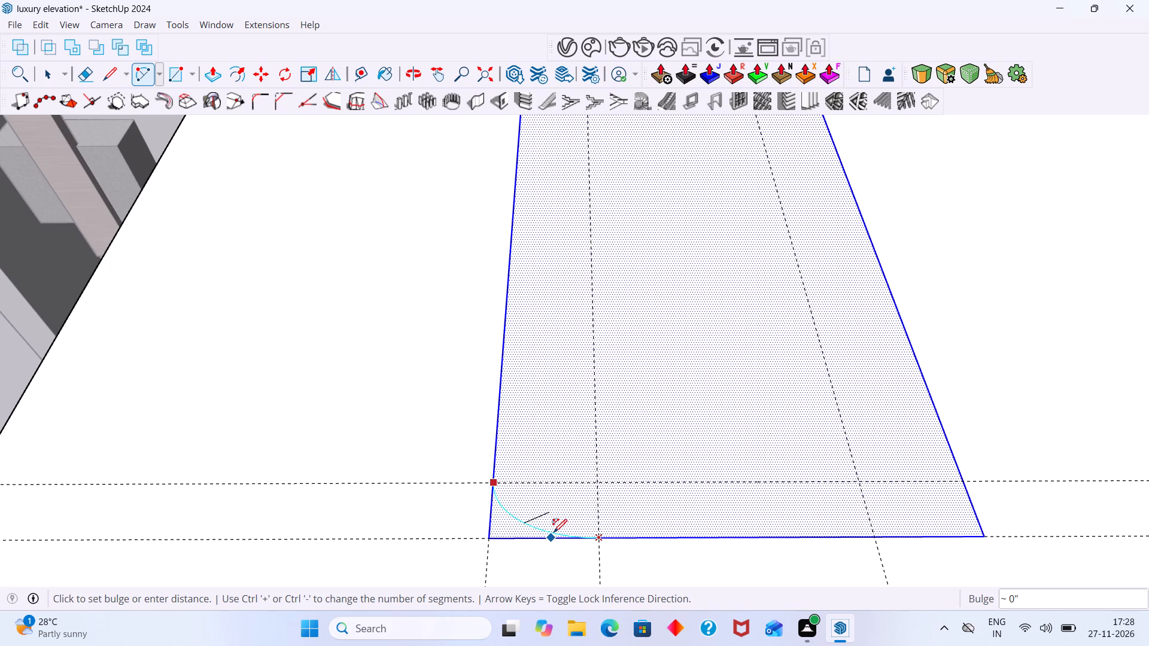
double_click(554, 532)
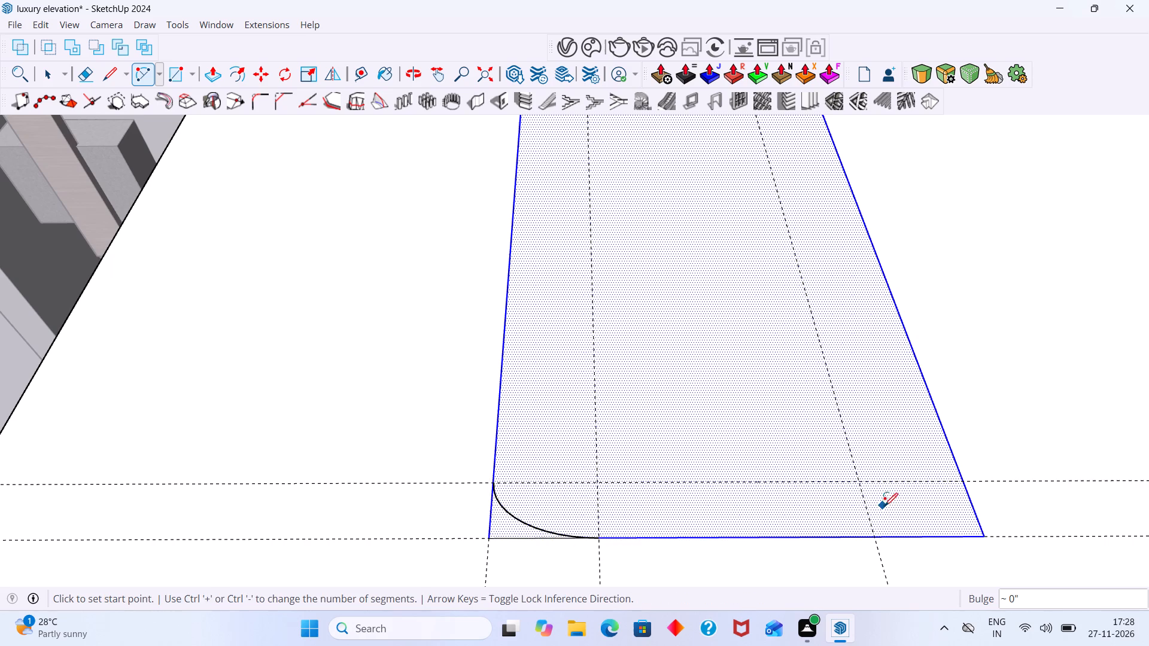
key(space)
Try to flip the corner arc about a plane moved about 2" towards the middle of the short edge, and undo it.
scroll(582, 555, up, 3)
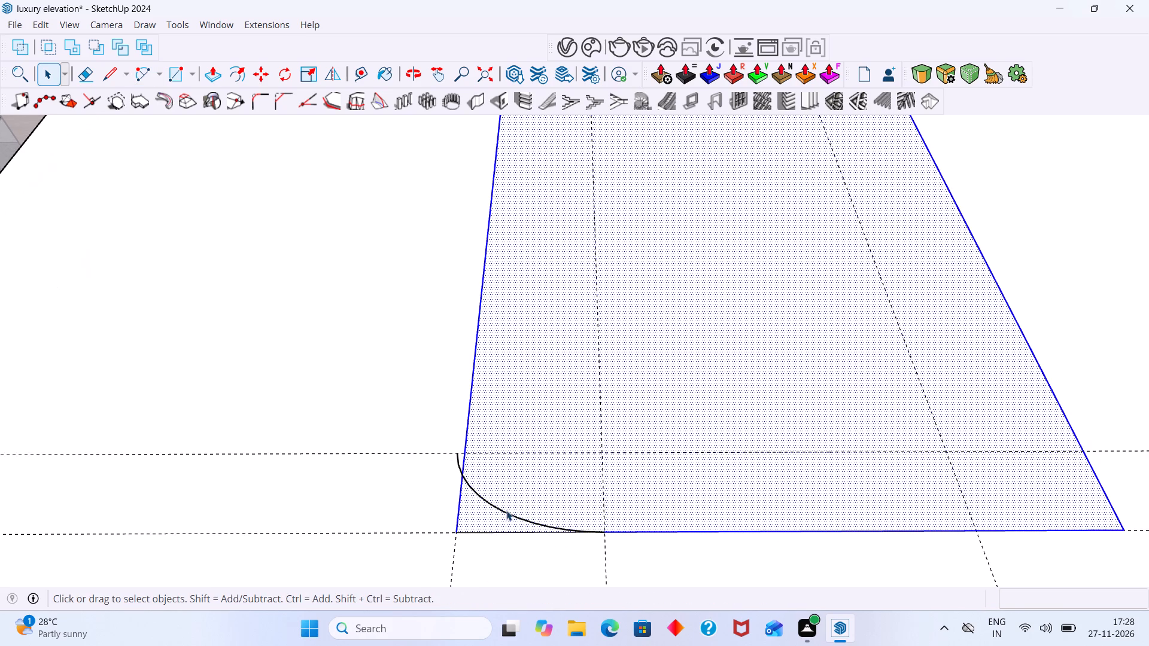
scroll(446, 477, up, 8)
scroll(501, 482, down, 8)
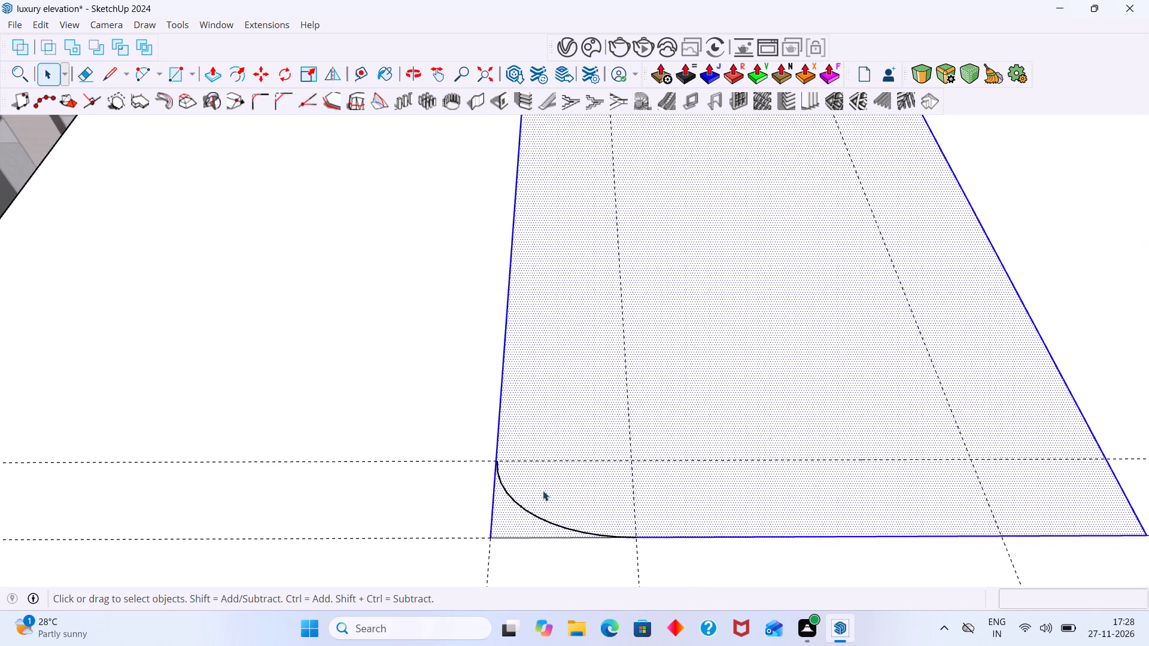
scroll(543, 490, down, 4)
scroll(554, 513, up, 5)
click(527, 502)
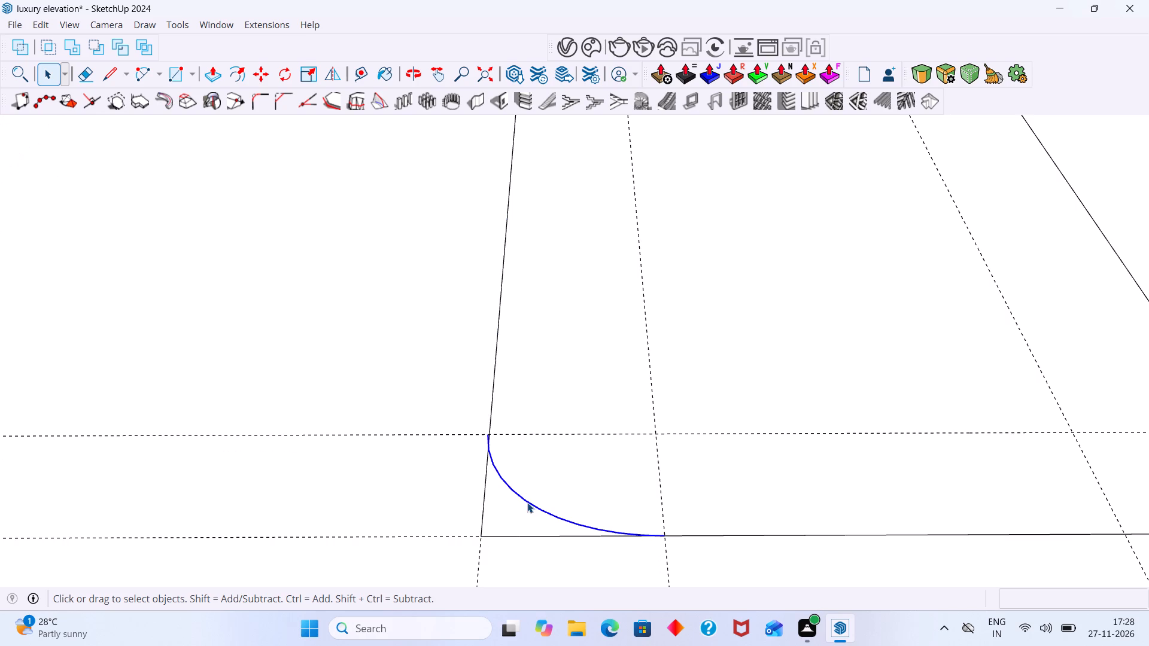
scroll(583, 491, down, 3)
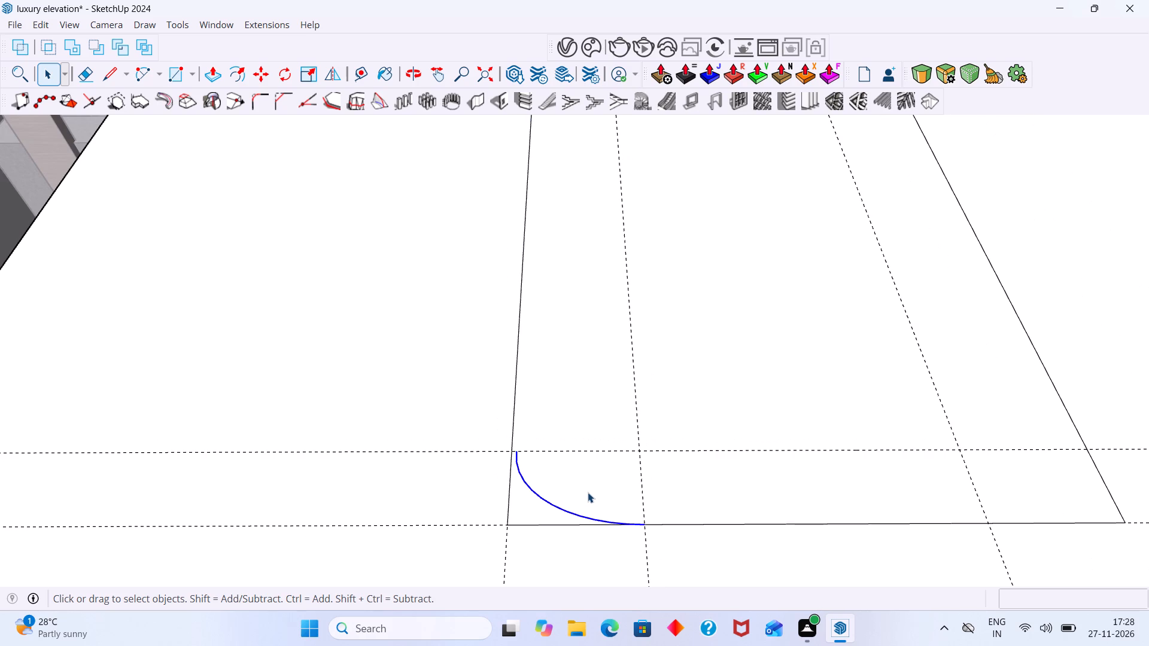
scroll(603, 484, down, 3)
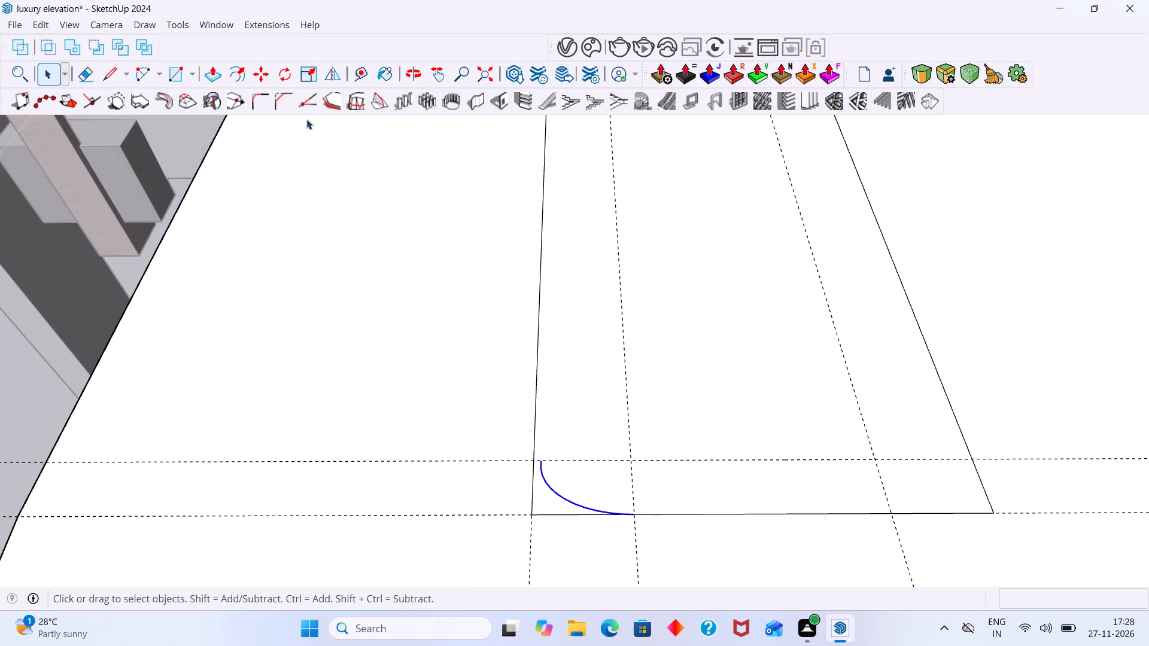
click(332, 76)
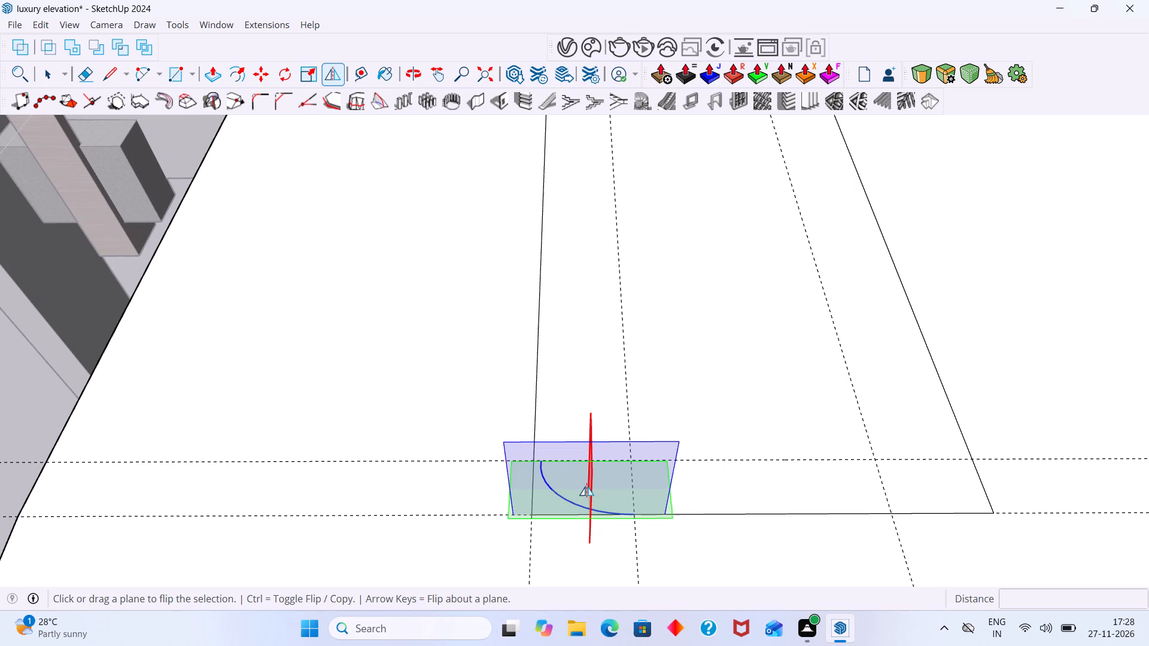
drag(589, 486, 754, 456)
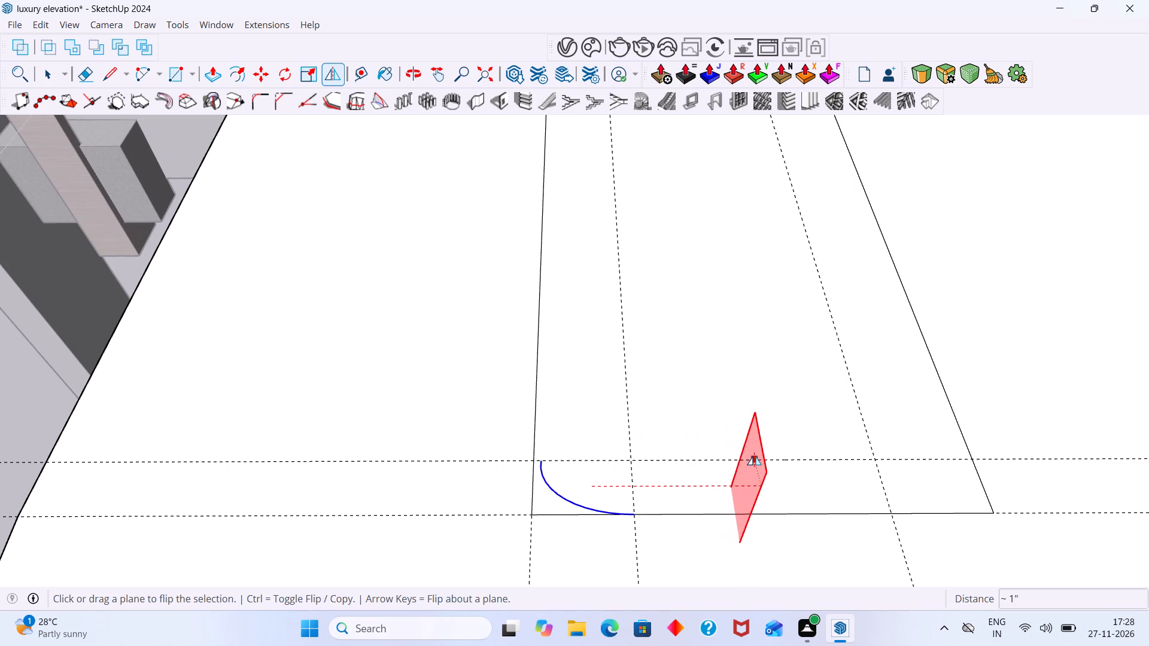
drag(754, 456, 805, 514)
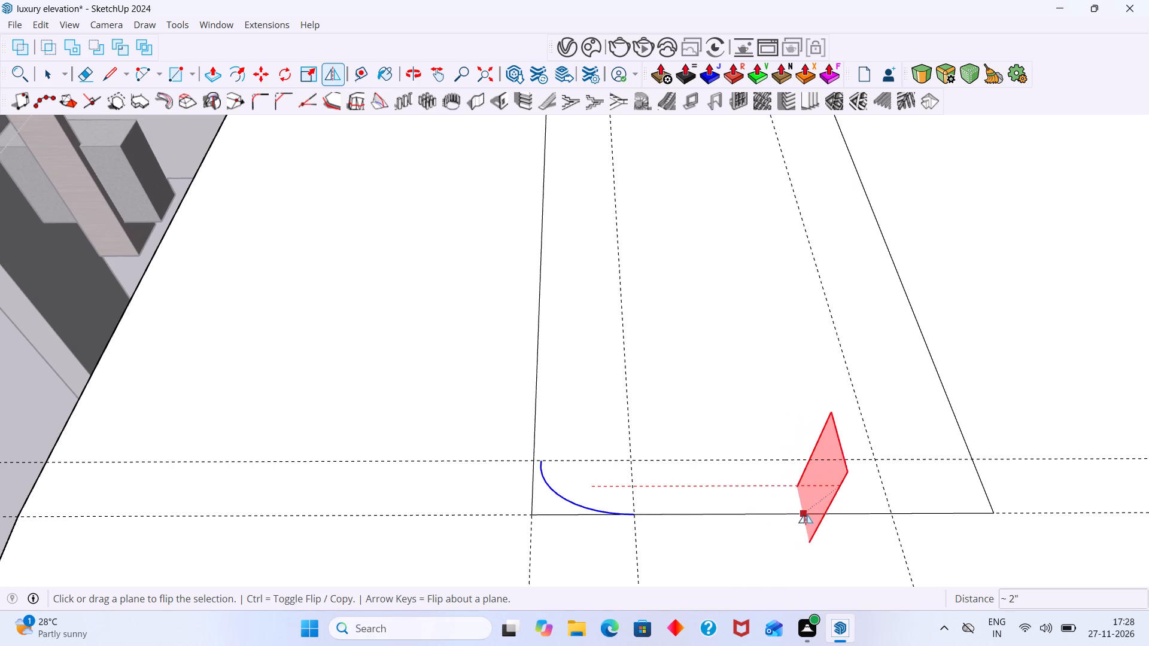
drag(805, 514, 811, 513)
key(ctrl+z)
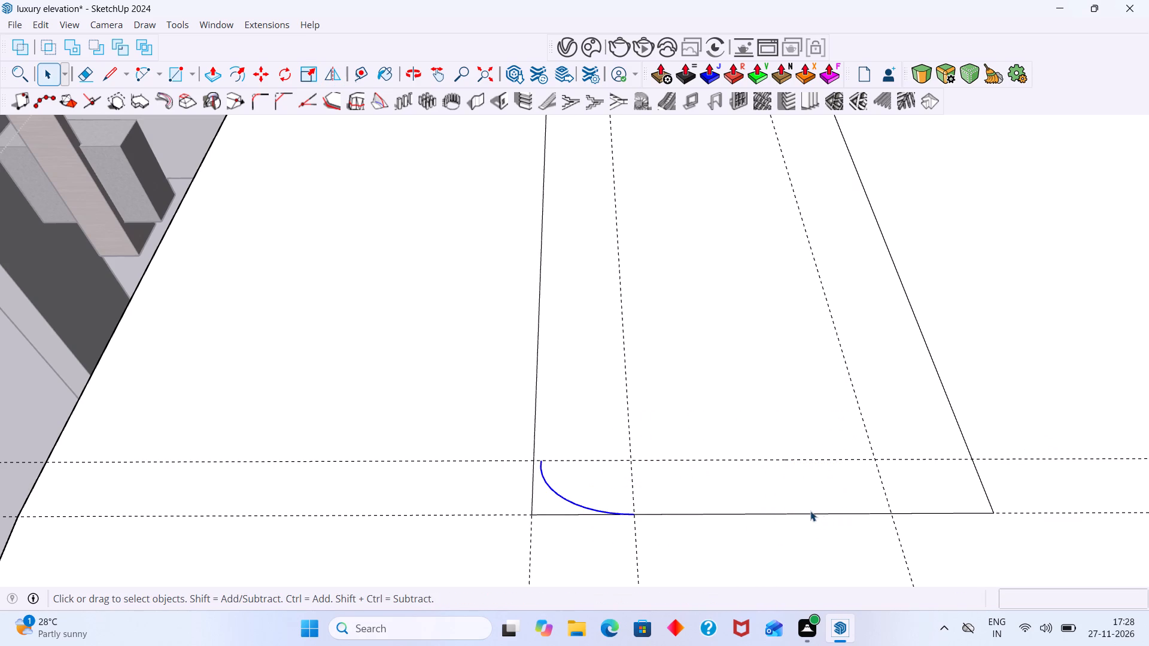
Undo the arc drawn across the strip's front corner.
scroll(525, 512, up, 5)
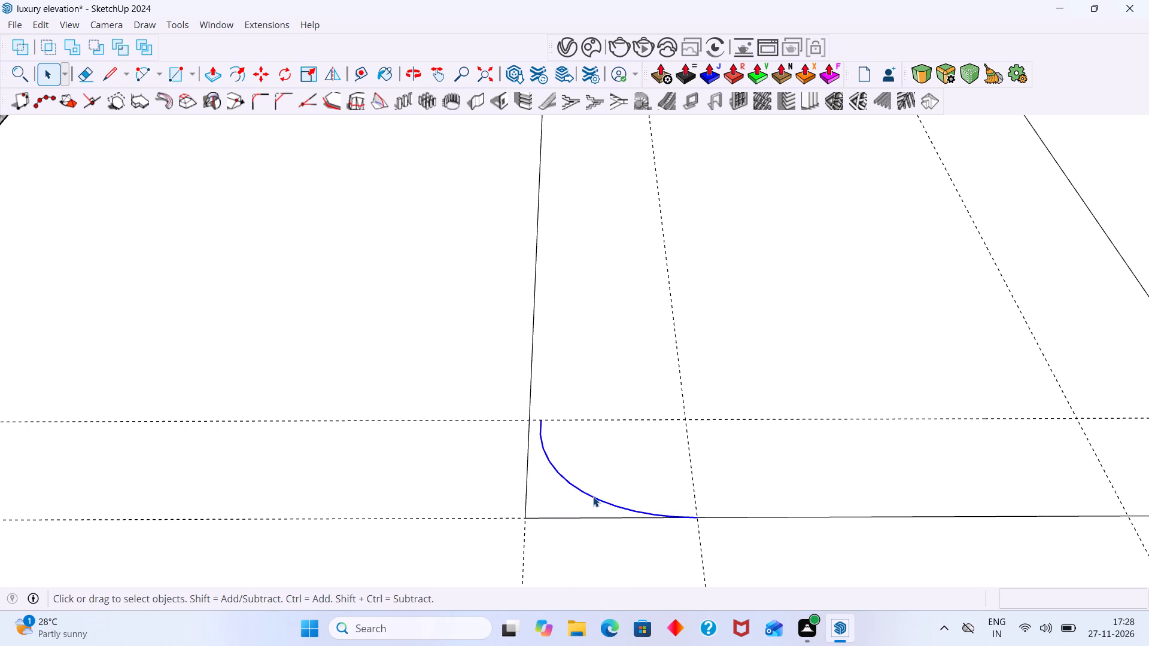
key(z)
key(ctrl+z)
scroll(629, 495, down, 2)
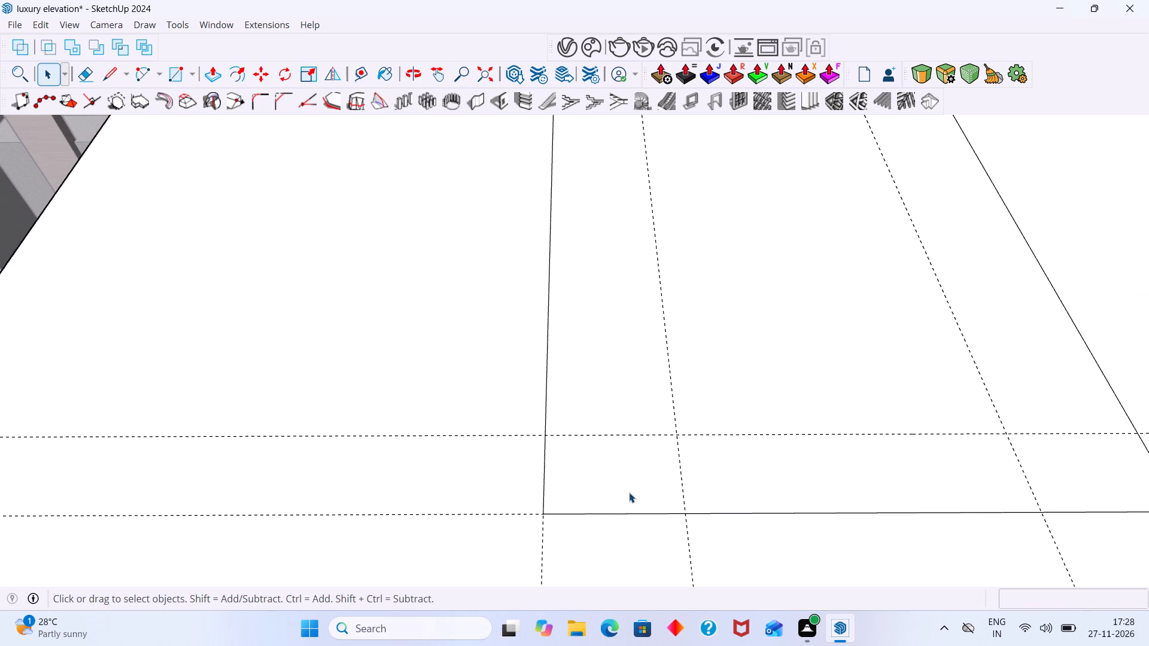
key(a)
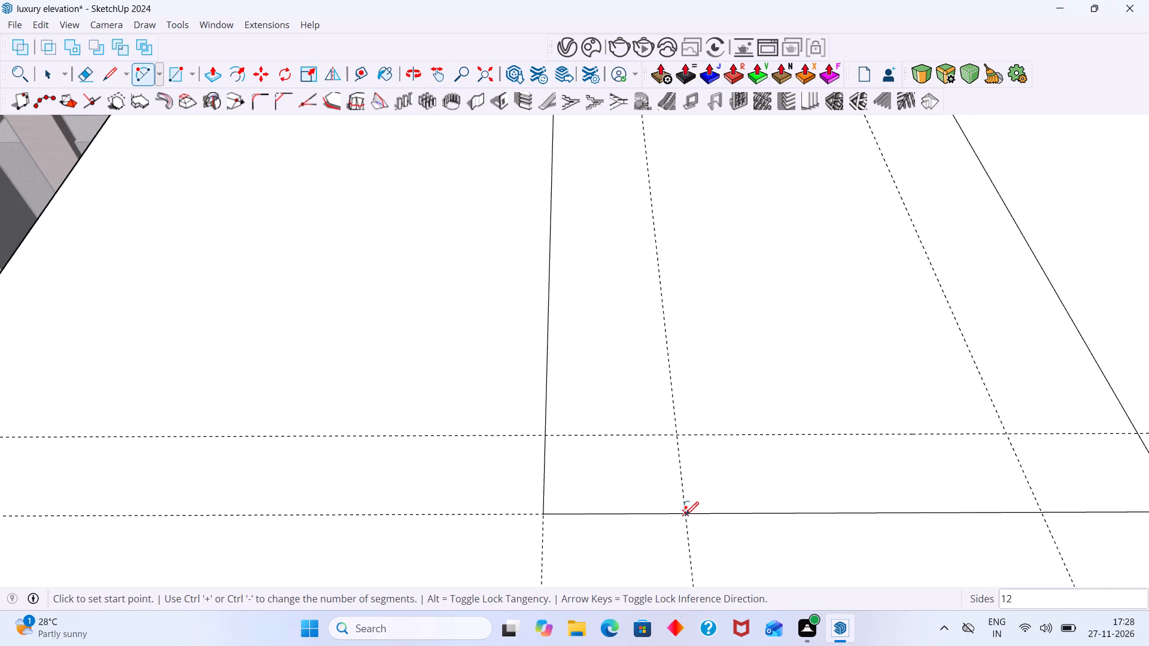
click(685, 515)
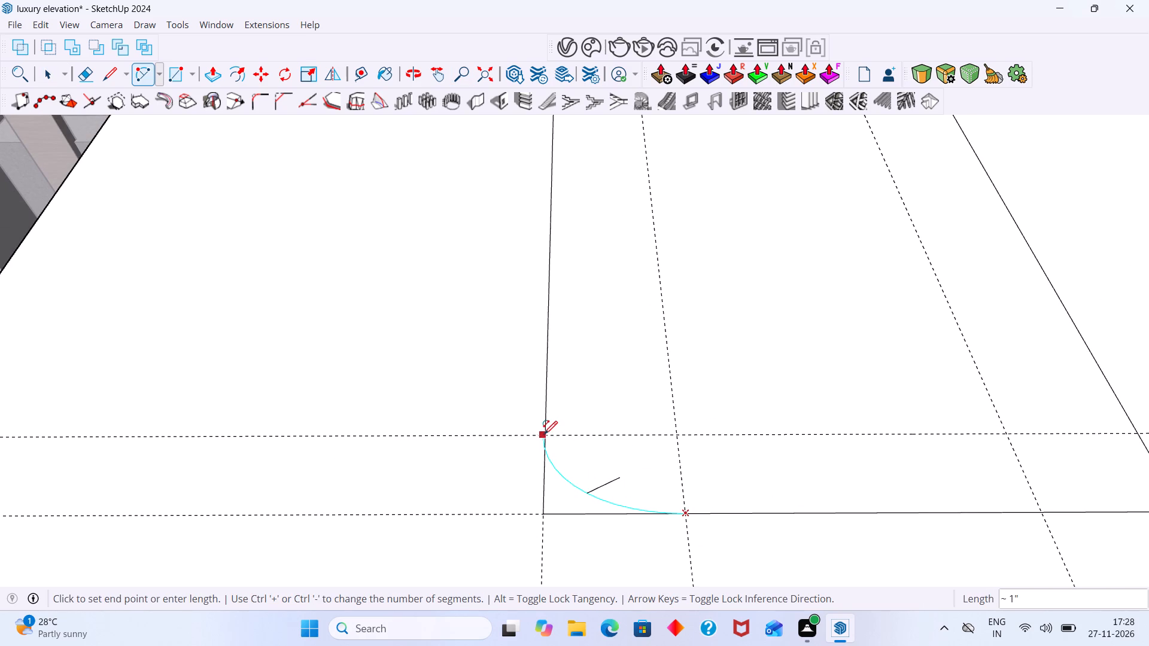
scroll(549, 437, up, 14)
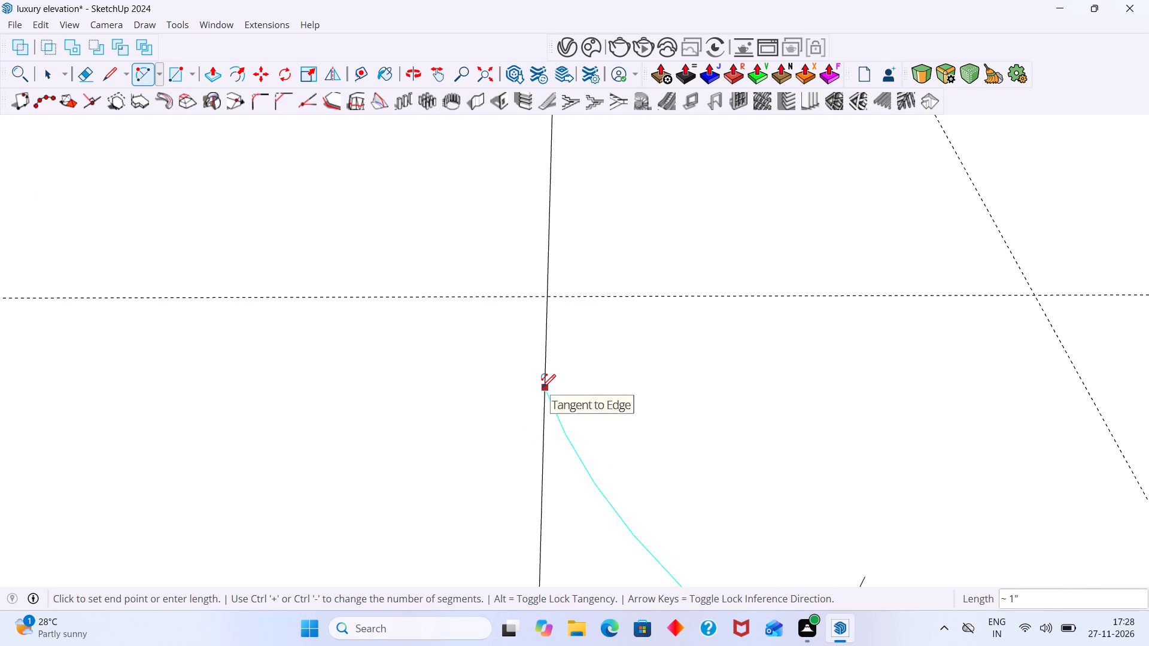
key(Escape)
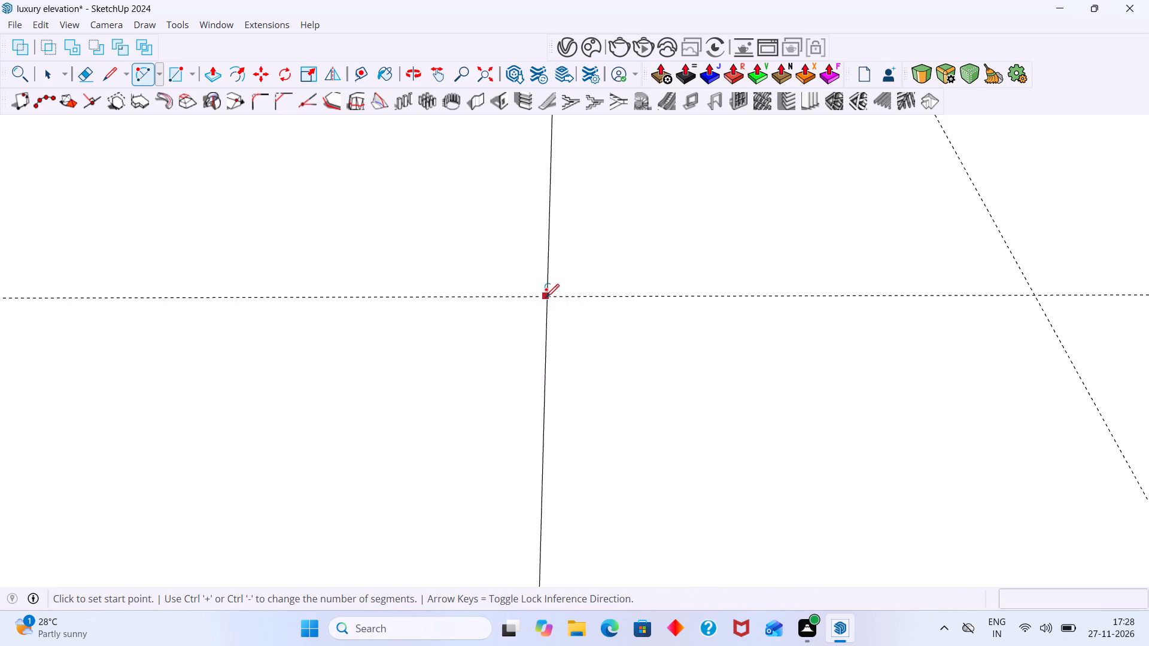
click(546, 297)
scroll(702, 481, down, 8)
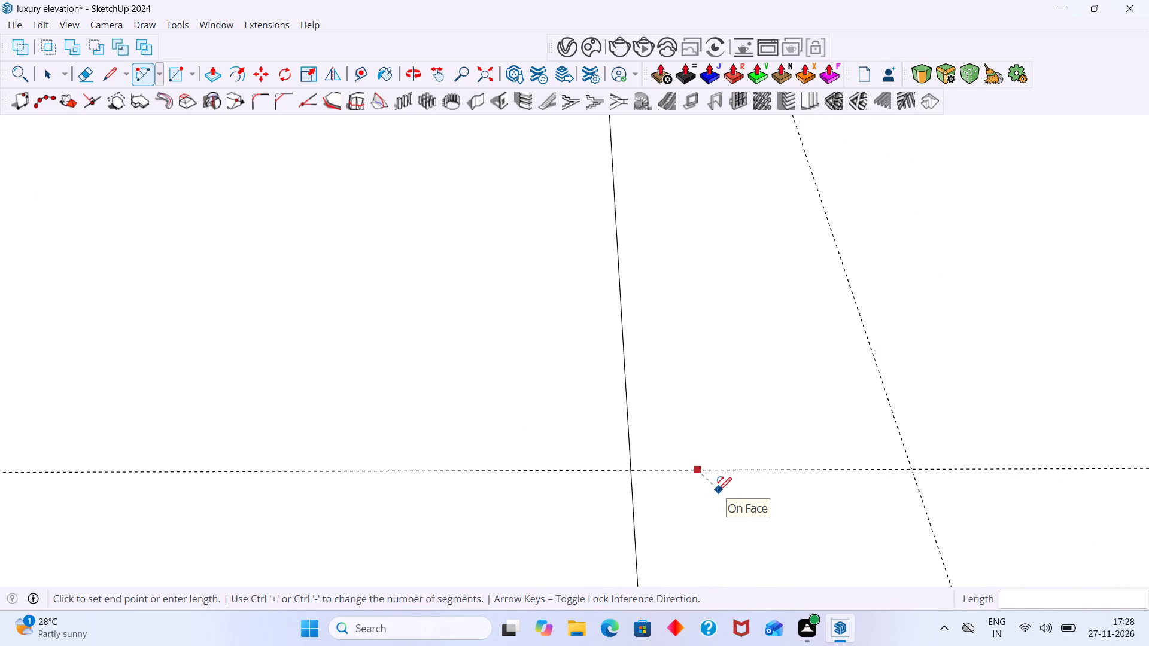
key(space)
Delete the guide that crosses the strip parallel to its front short edge.
scroll(700, 487, down, 9)
middle_drag(694, 489, 792, 332)
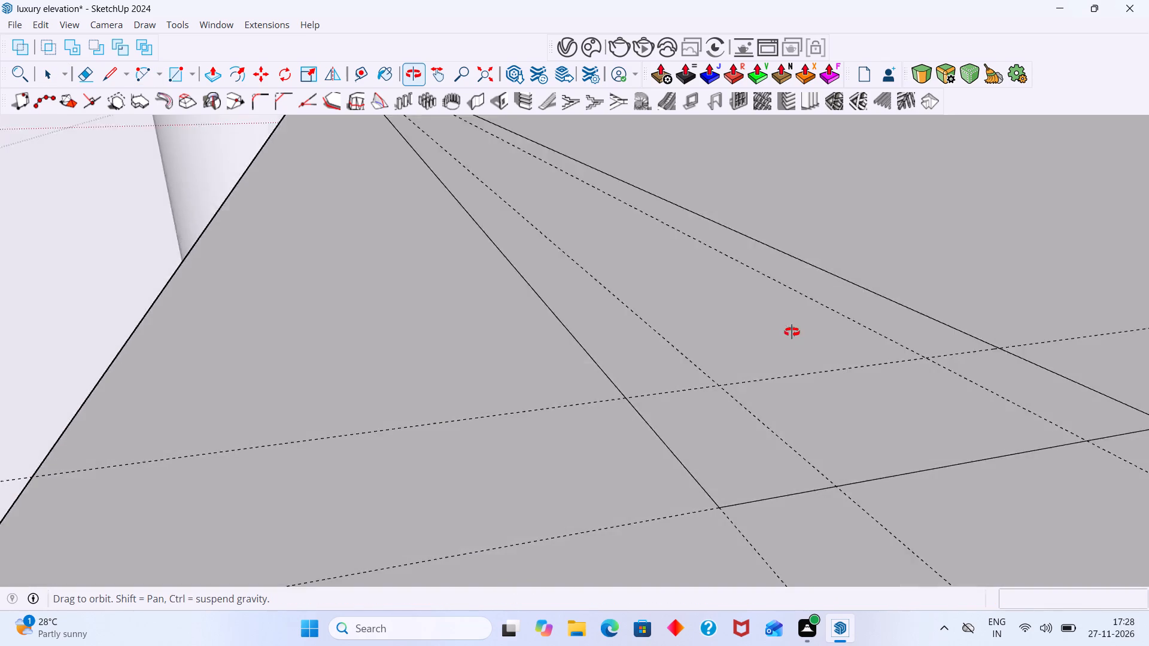
middle_drag(792, 332, 744, 333)
scroll(681, 392, up, 2)
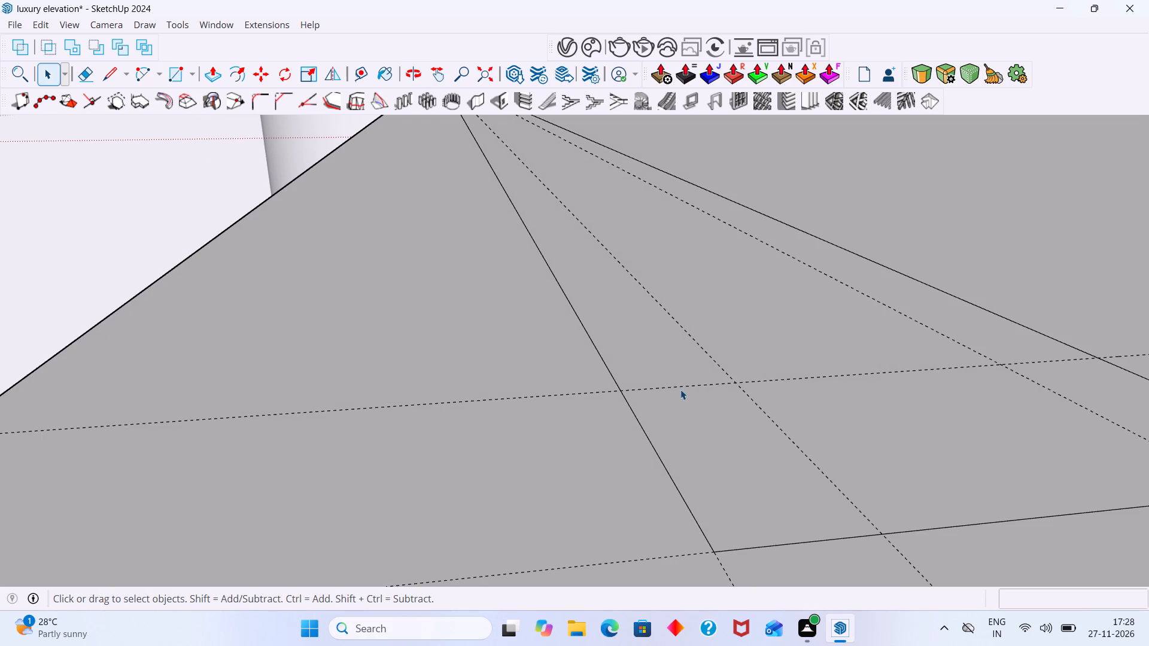
click(680, 388)
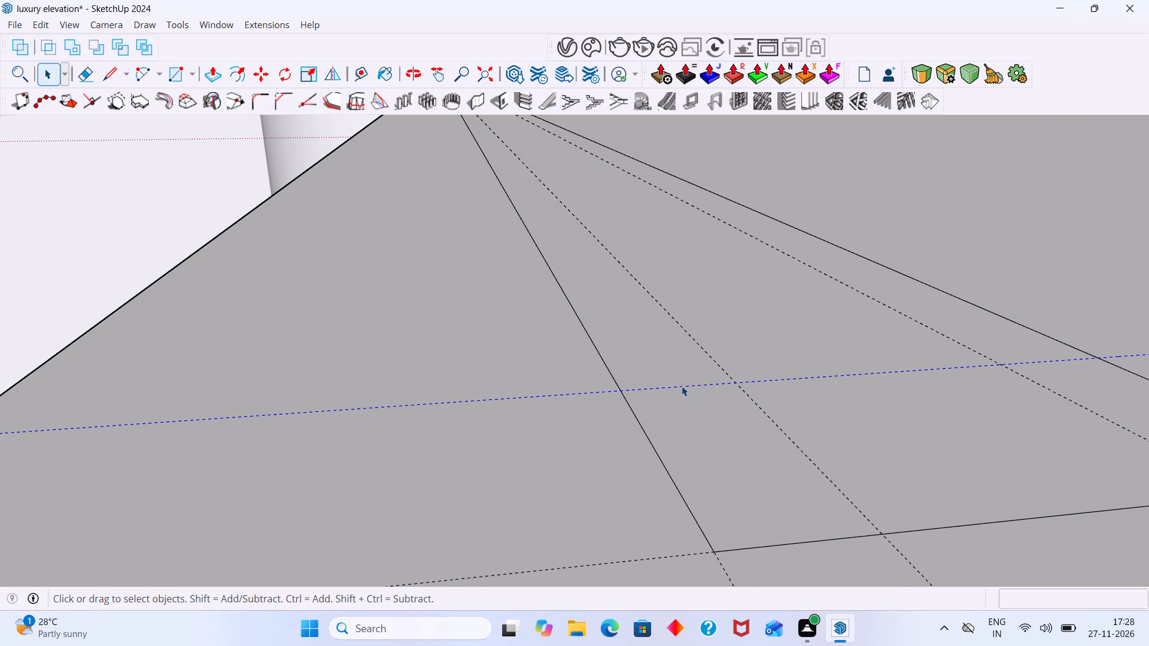
key(Delete)
Place a guide 1" inside the strip's front short edge, parallel to it.
scroll(705, 395, down, 13)
middle_drag(793, 423, 798, 507)
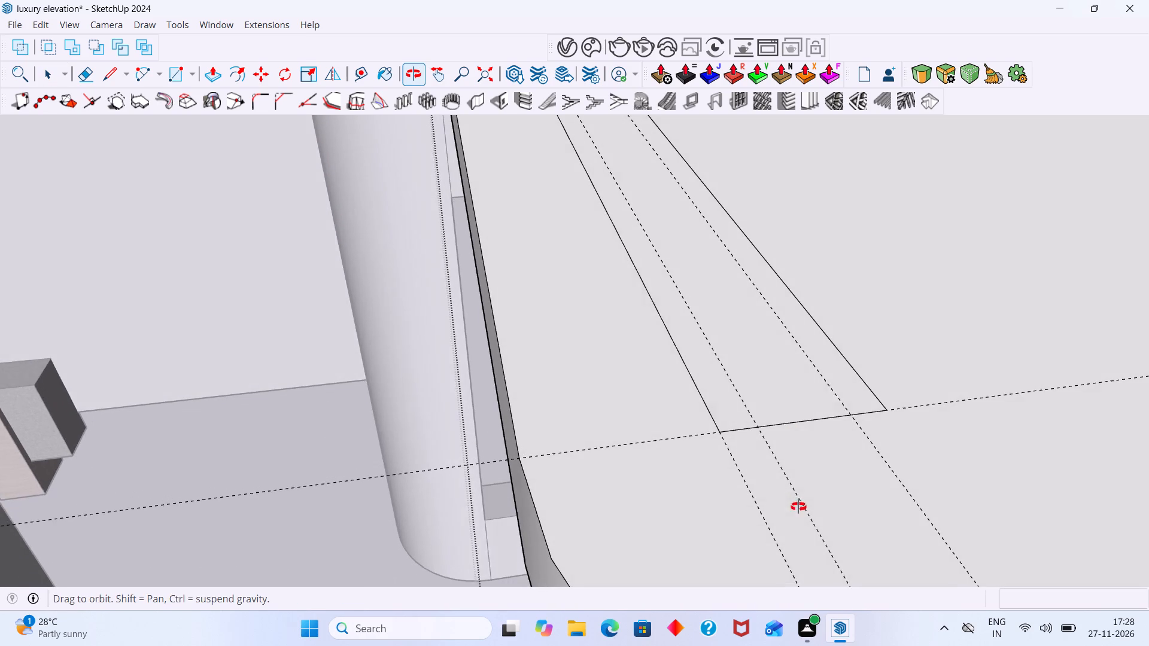
middle_drag(798, 507, 801, 503)
key(t)
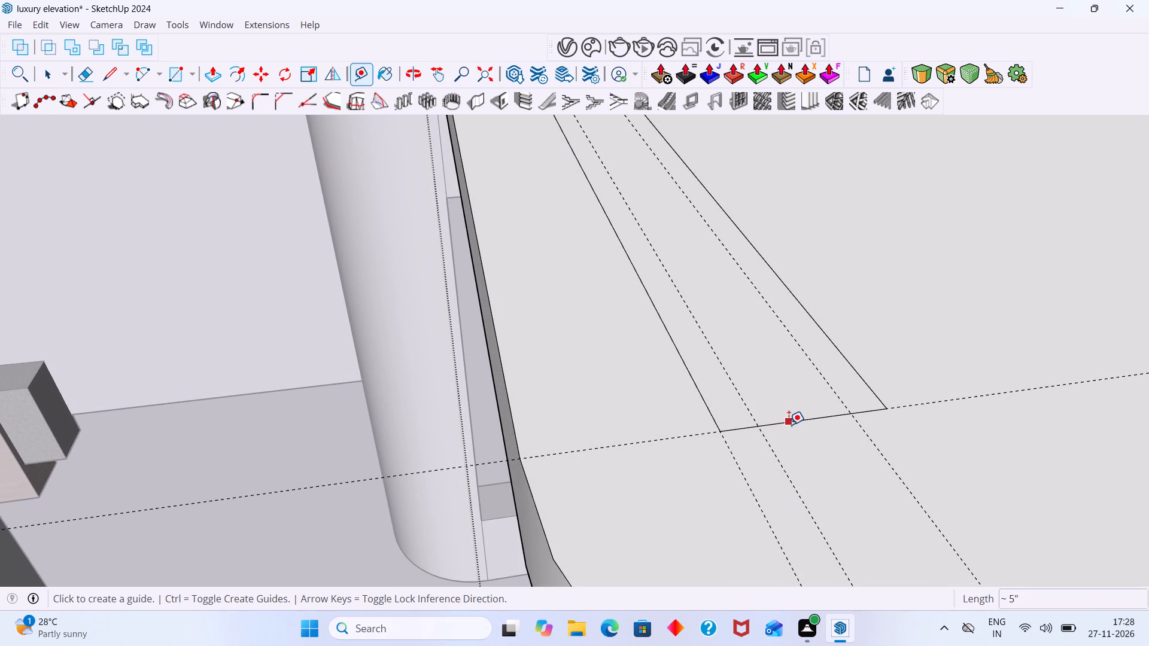
click(791, 422)
click(777, 403)
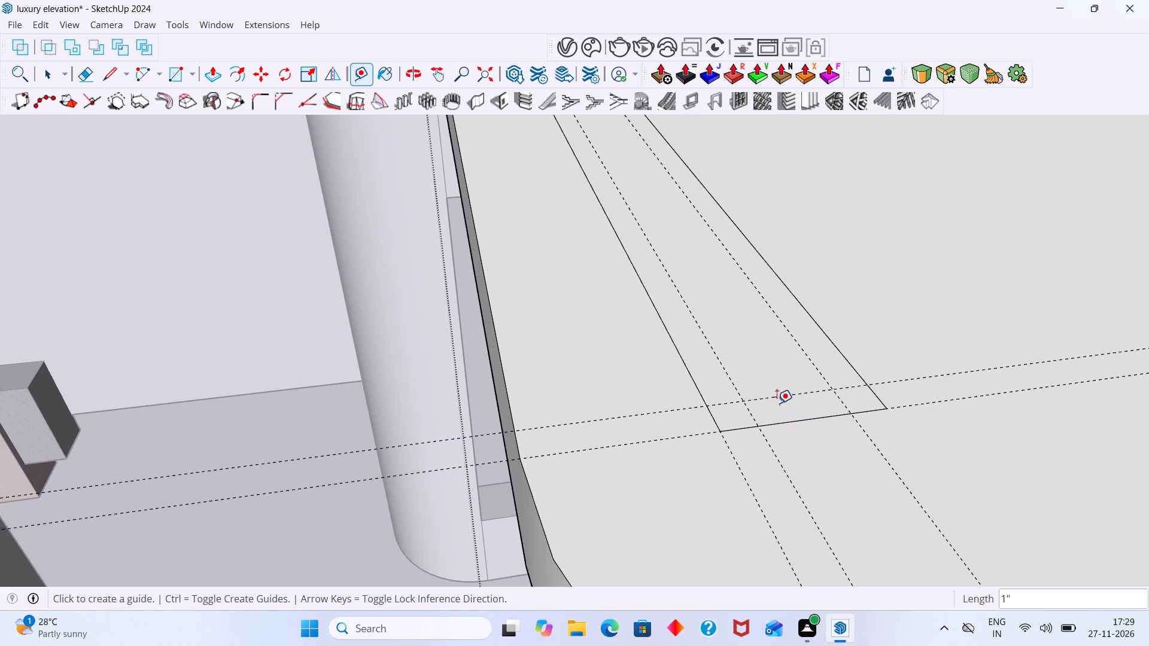
key(space)
Round the strip's outer front corner with a tangent arc from the long edge's guide crossing to the short edge's, trimming the corner.
middle_drag(768, 453, 693, 372)
scroll(717, 434, up, 3)
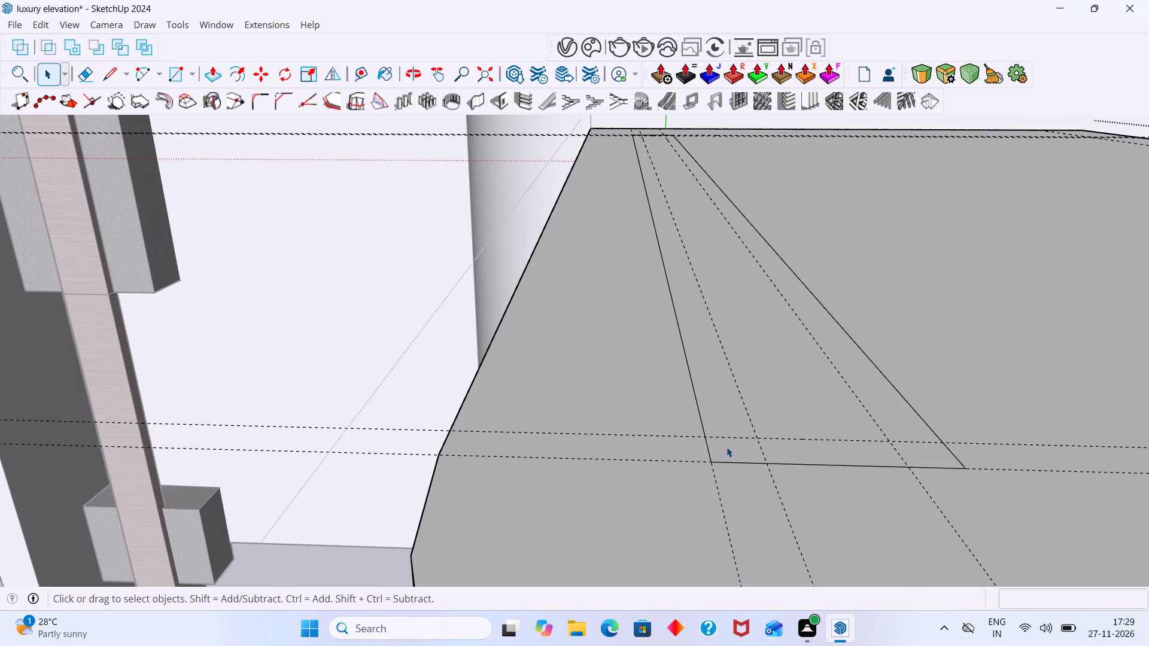
key(a)
scroll(746, 496, up, 4)
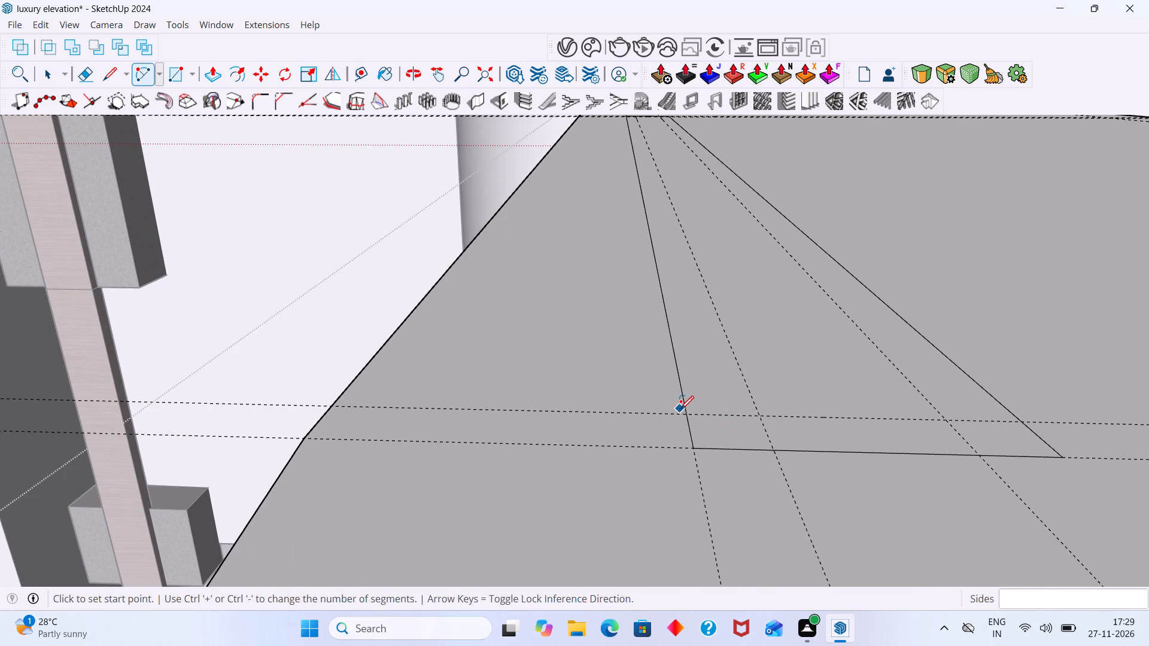
click(686, 415)
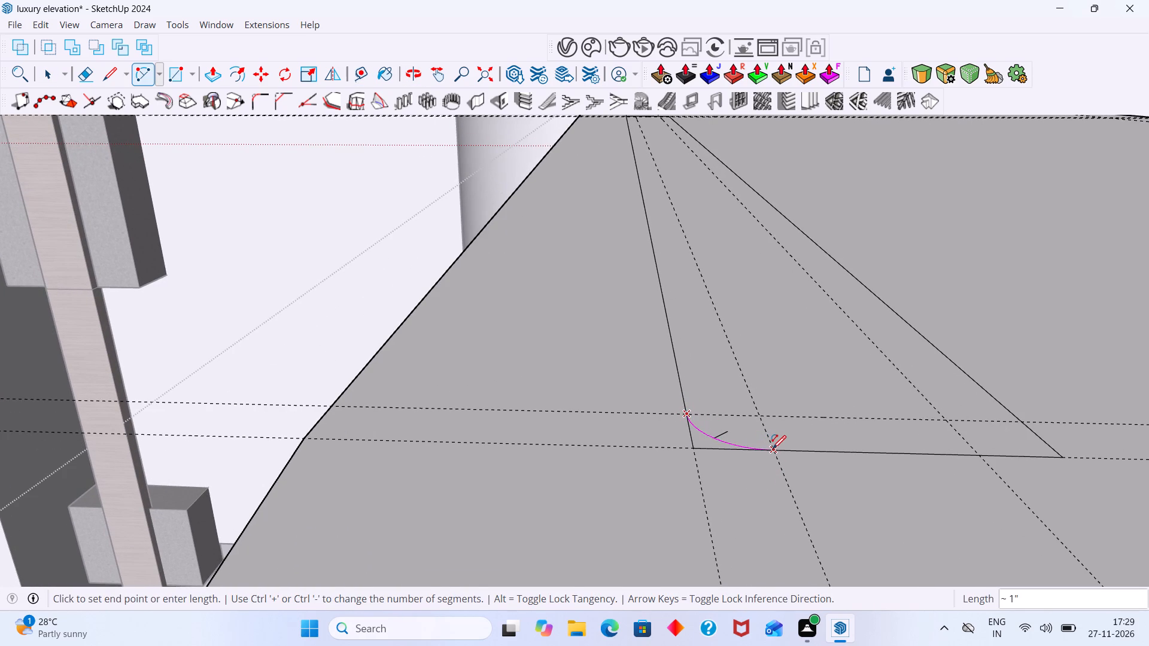
click(773, 449)
click(773, 449)
Round the strip's inner front corner with a tangent arc from the short edge's guide crossing to the long edge's.
middle_drag(794, 441, 791, 514)
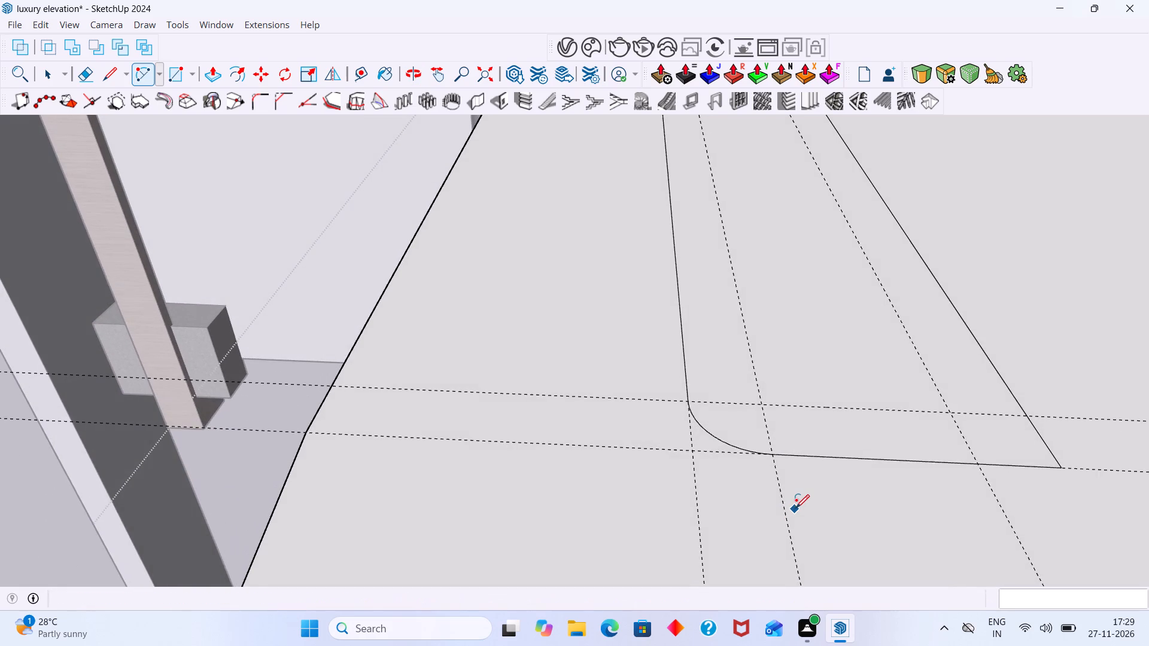
shift+middle_drag(761, 492, 525, 467)
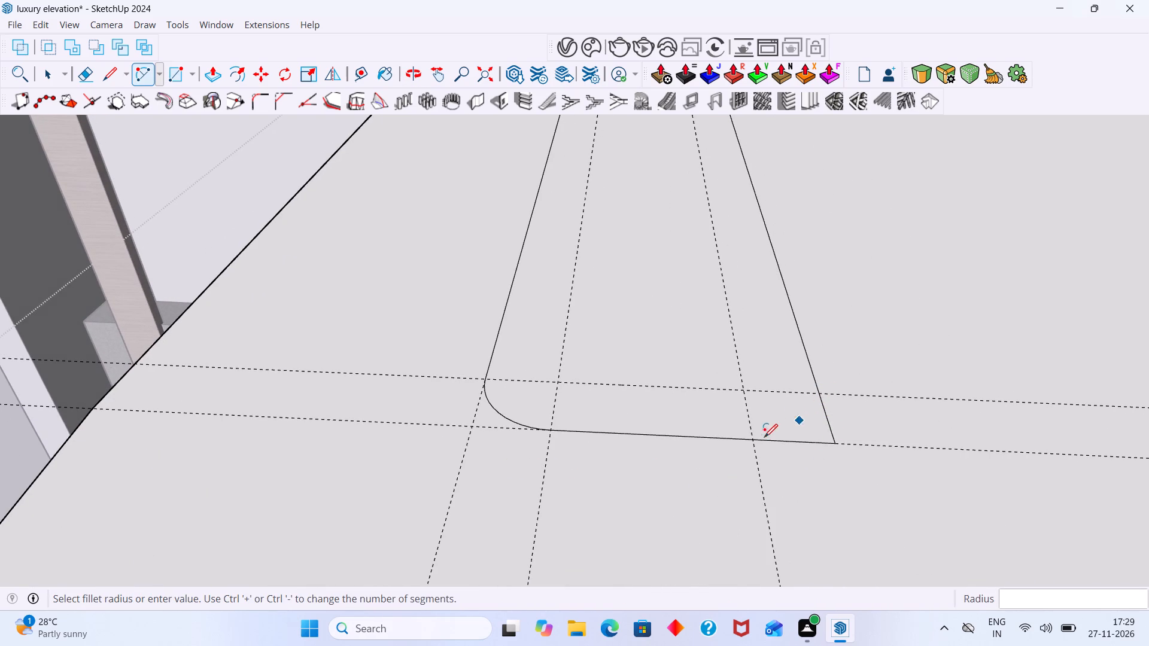
click(756, 440)
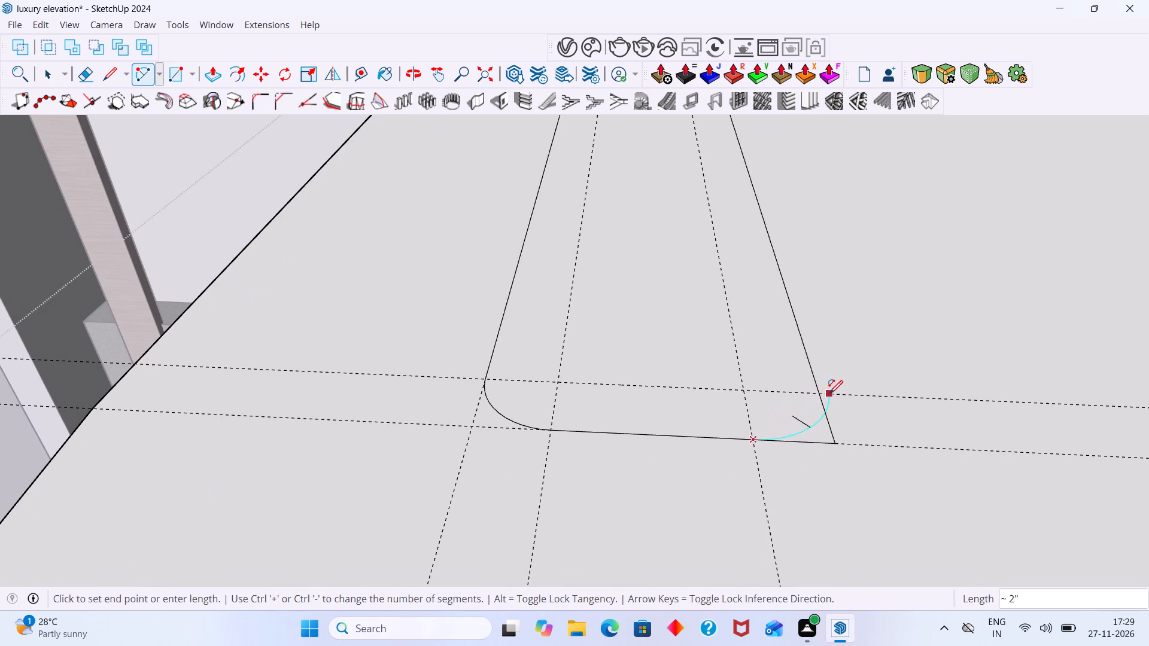
double_click(819, 396)
Round the outer corner at the strip's far end with a tangent arc from the long edge's guide crossing to the short edge's.
scroll(816, 397, down, 11)
scroll(723, 407, down, 2)
shift+middle_drag(722, 402, 761, 533)
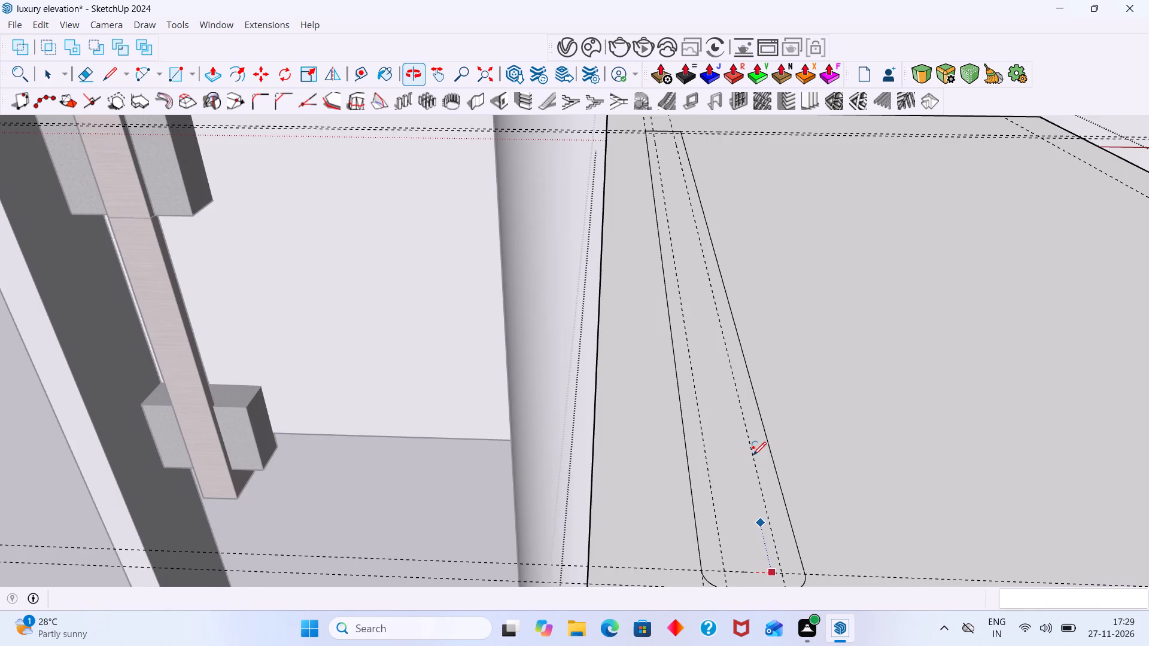
scroll(749, 411, down, 8)
shift+middle_drag(731, 350, 756, 433)
scroll(713, 323, up, 12)
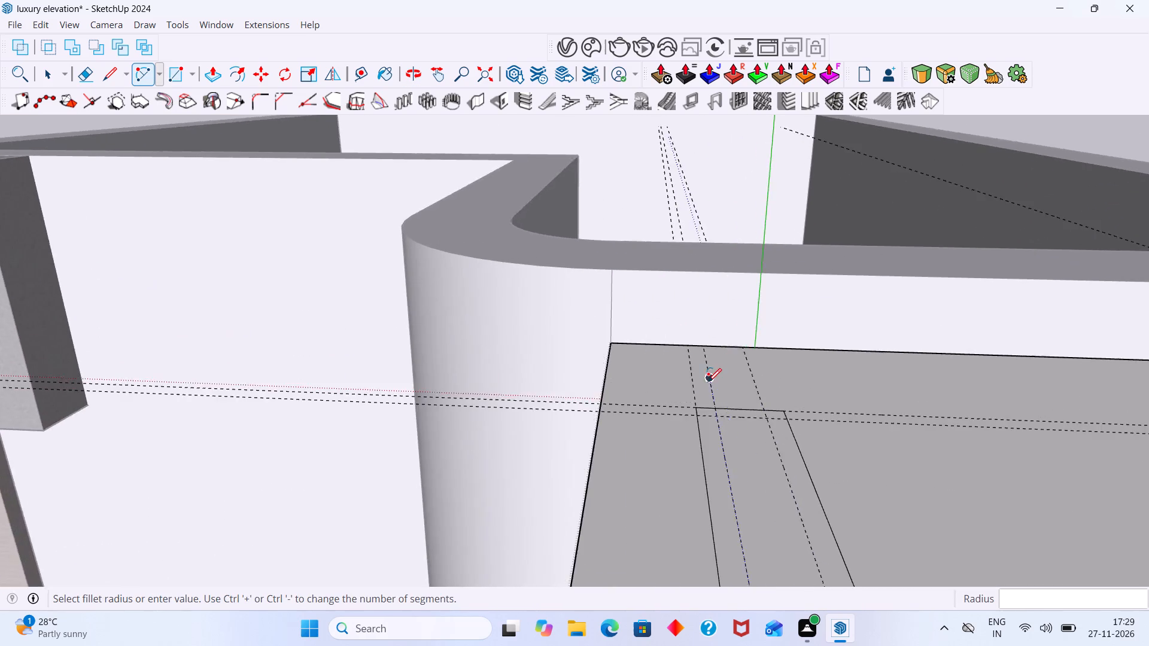
scroll(708, 382, up, 11)
scroll(718, 429, up, 3)
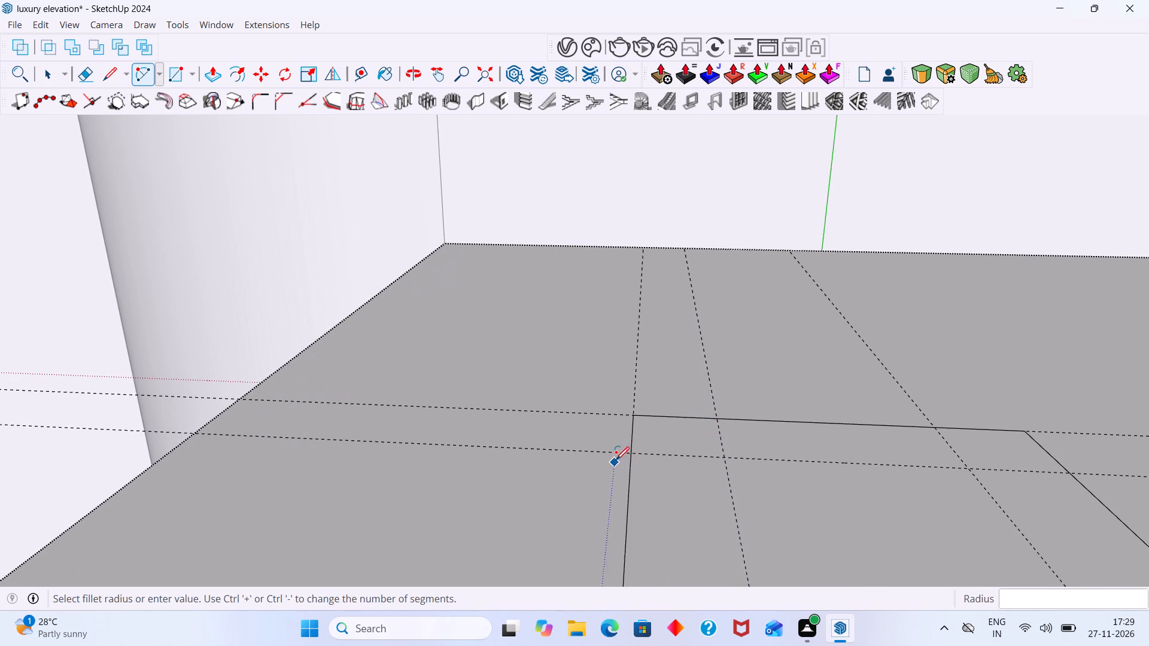
scroll(652, 445, up, 3)
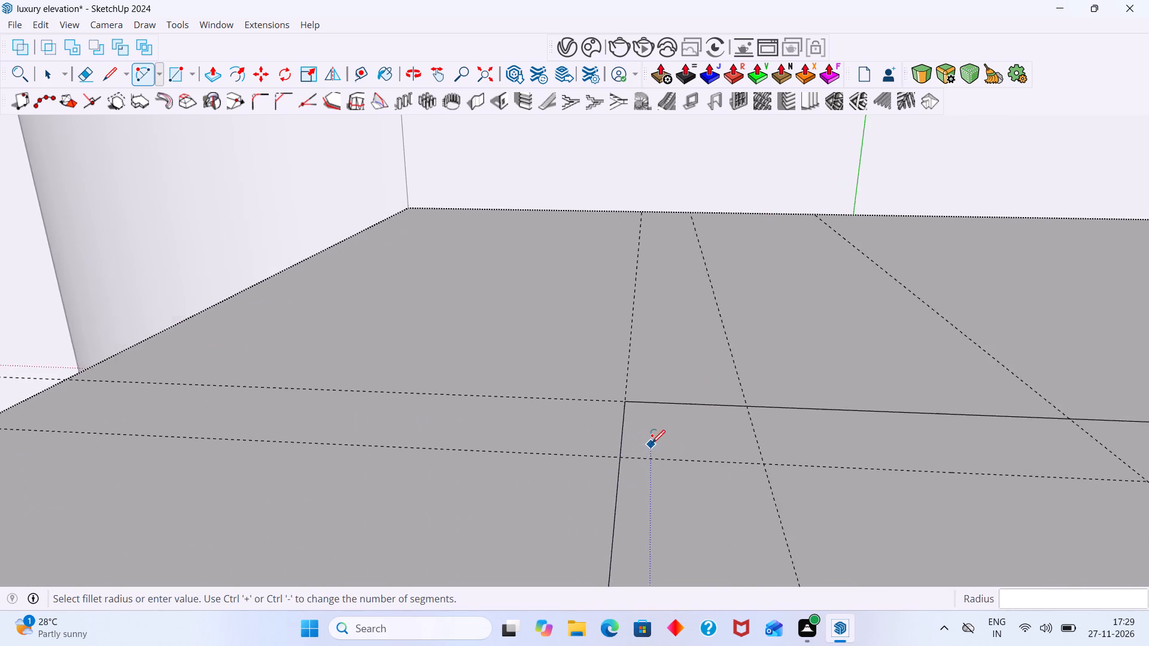
scroll(652, 443, up, 6)
key(space)
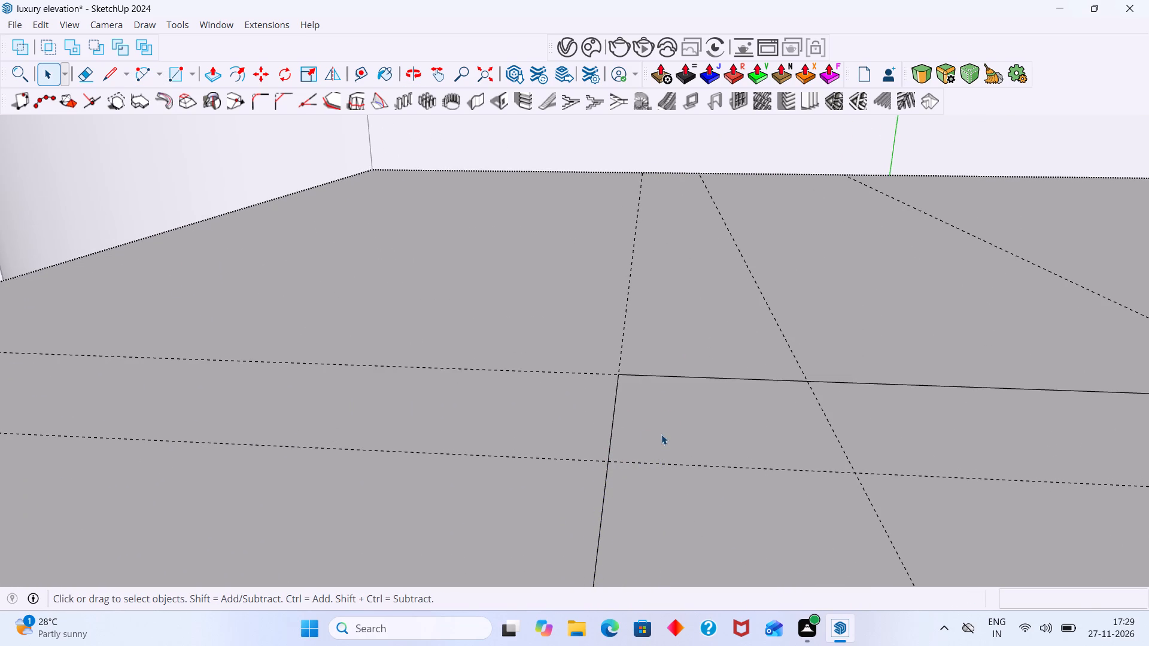
key(a)
key(a)
click(612, 459)
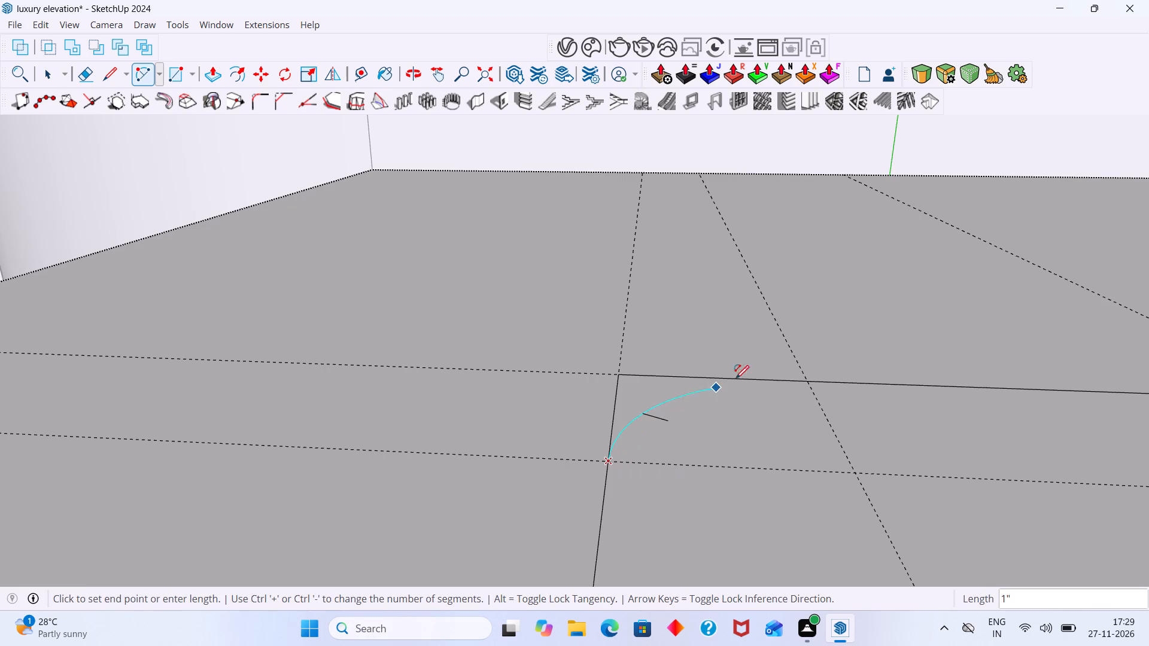
double_click(806, 381)
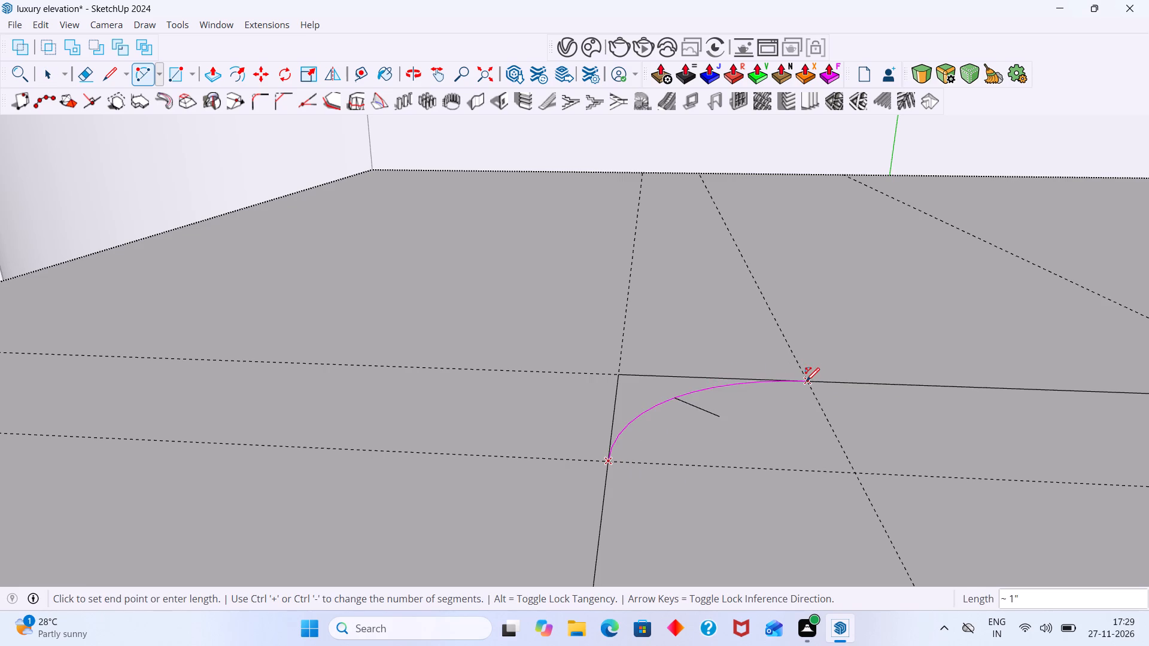
Round the inner corner at the strip's far end with a tangent arc between the guide crossings on its long and short edges.
scroll(803, 390, down, 10)
middle_drag(893, 394, 761, 359)
scroll(811, 352, down, 4)
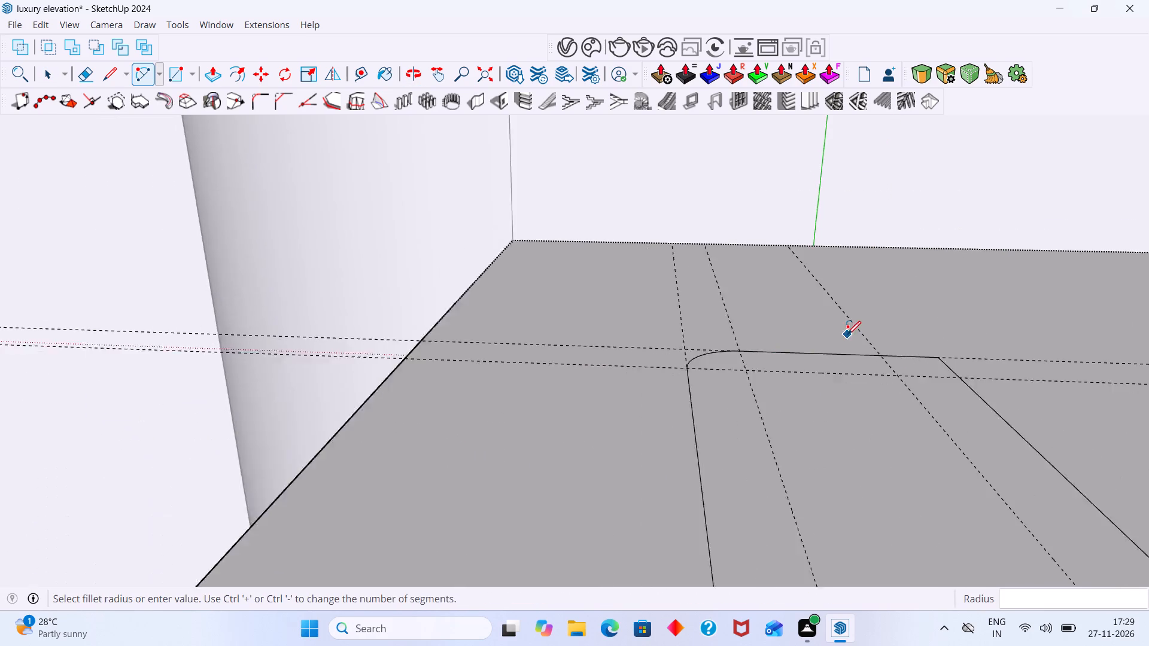
scroll(847, 334, down, 2)
middle_drag(988, 393, 996, 486)
scroll(932, 352, up, 13)
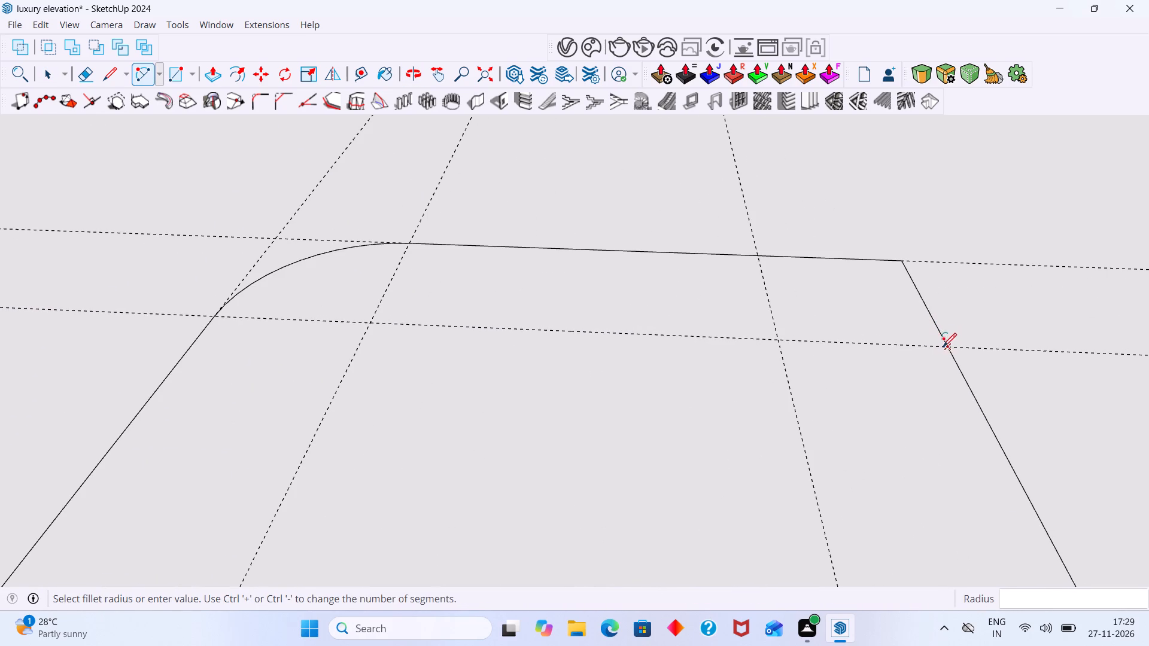
click(949, 346)
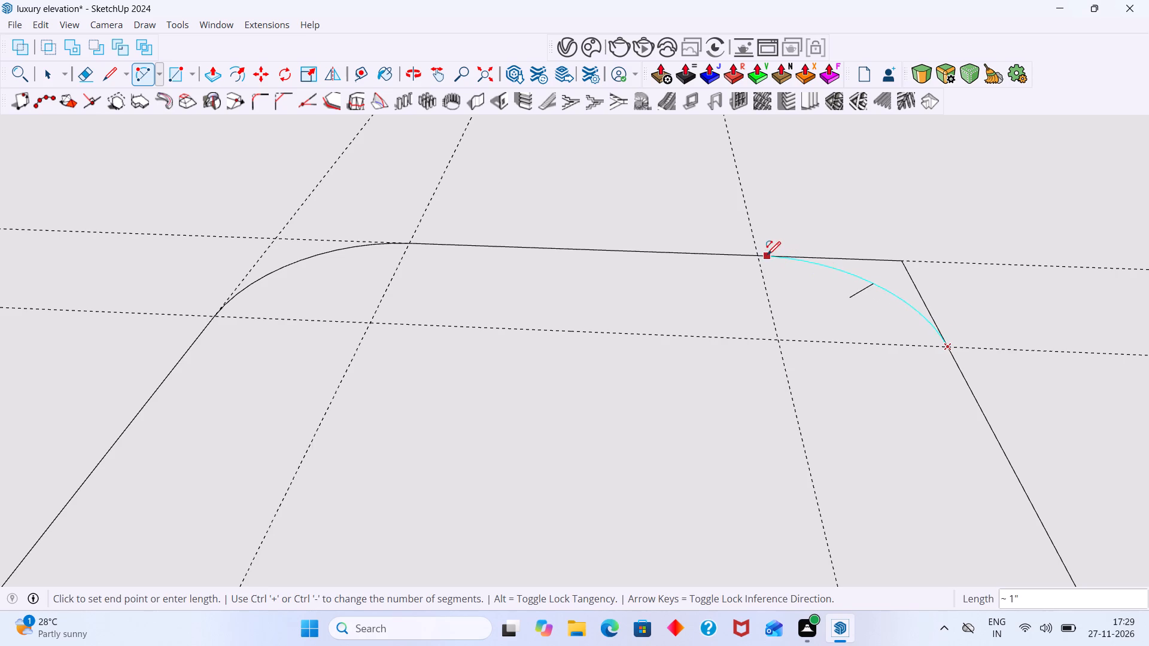
double_click(761, 254)
key(space)
Copy the rounded strip about 3' 11" across the slab, centring its front short edge on the guide near the opposite side, and deselect it.
scroll(821, 320, down, 2)
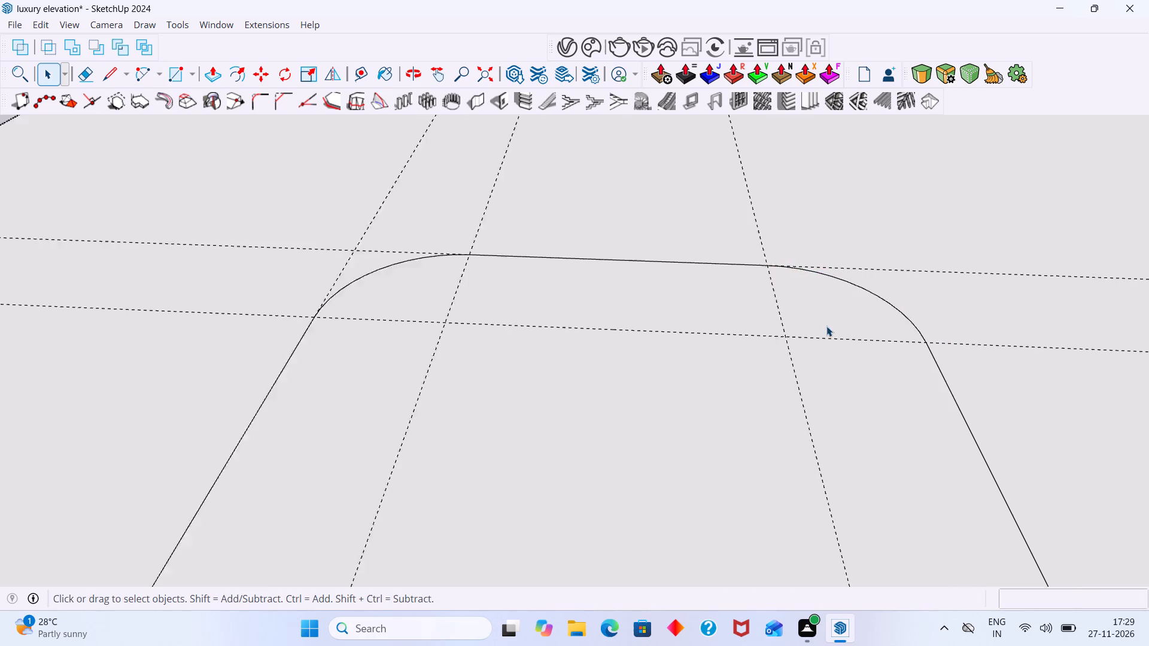
scroll(826, 326, down, 20)
scroll(826, 326, down, 11)
shift+middle_drag(817, 357, 792, 316)
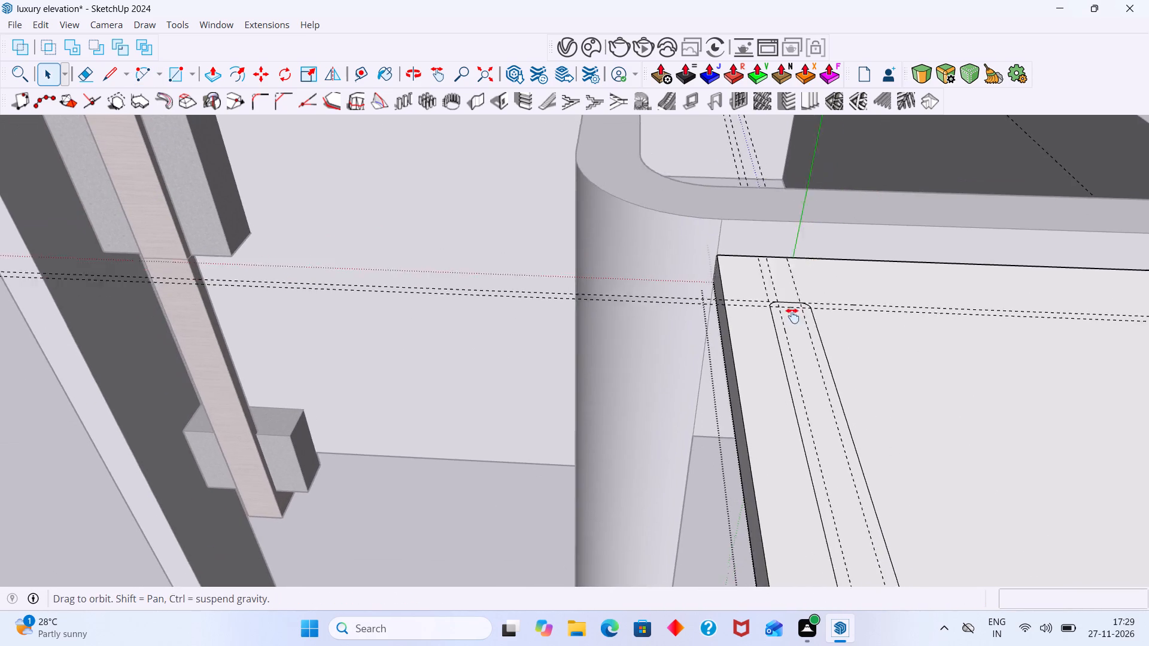
shift+middle_drag(792, 316, 773, 290)
scroll(771, 297, down, 15)
middle_drag(792, 359, 821, 356)
scroll(823, 474, up, 4)
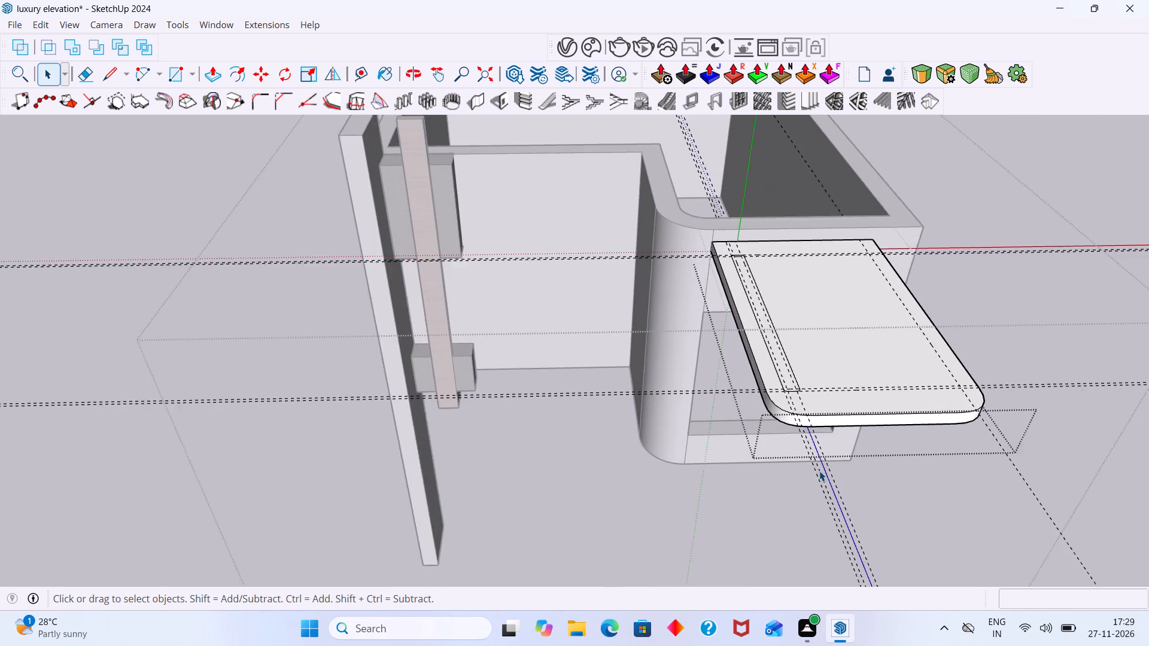
scroll(819, 471, up, 1)
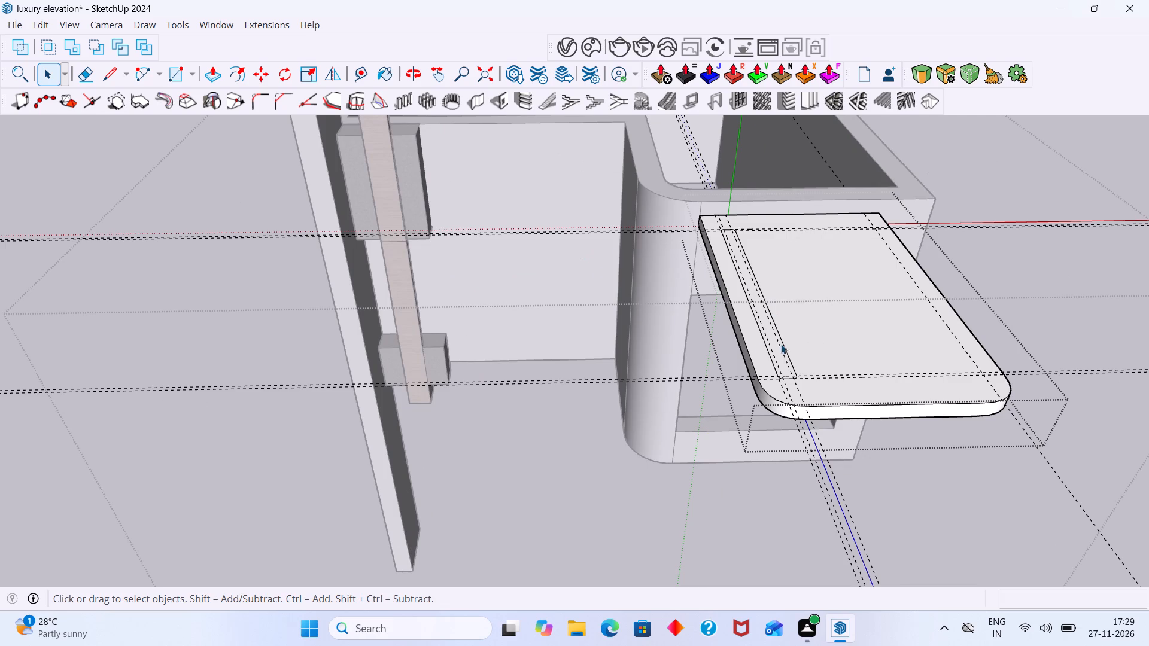
scroll(759, 346, up, 4)
shift+middle_drag(769, 386, 512, 336)
scroll(558, 331, up, 2)
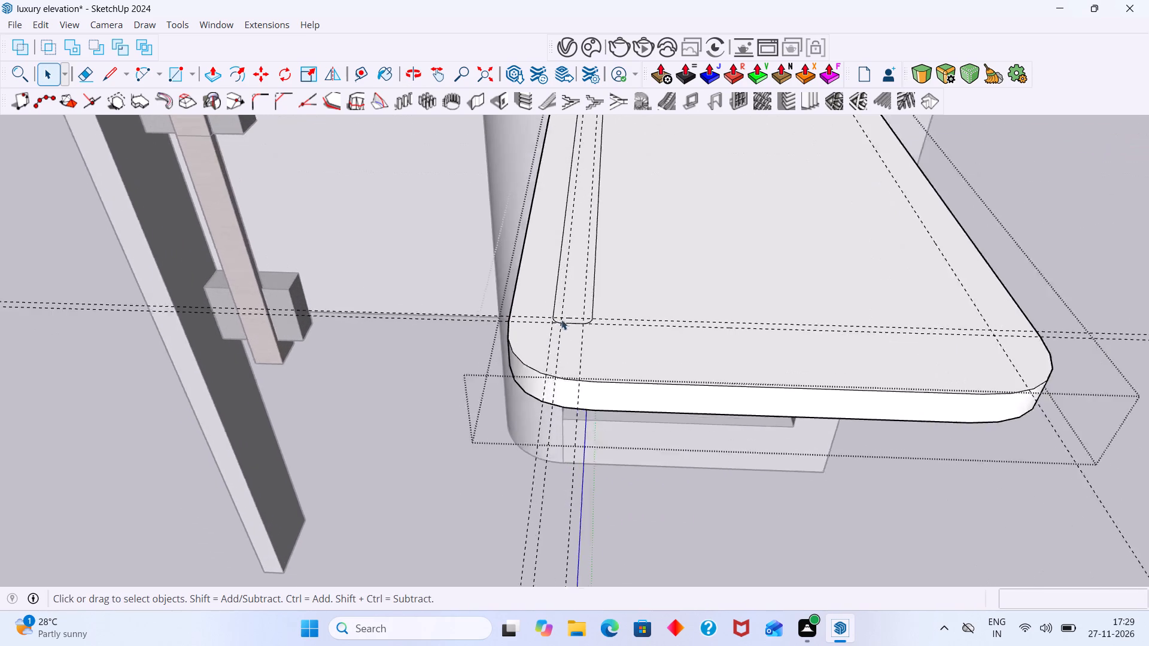
scroll(561, 319, up, 9)
click(604, 294)
double_click(604, 294)
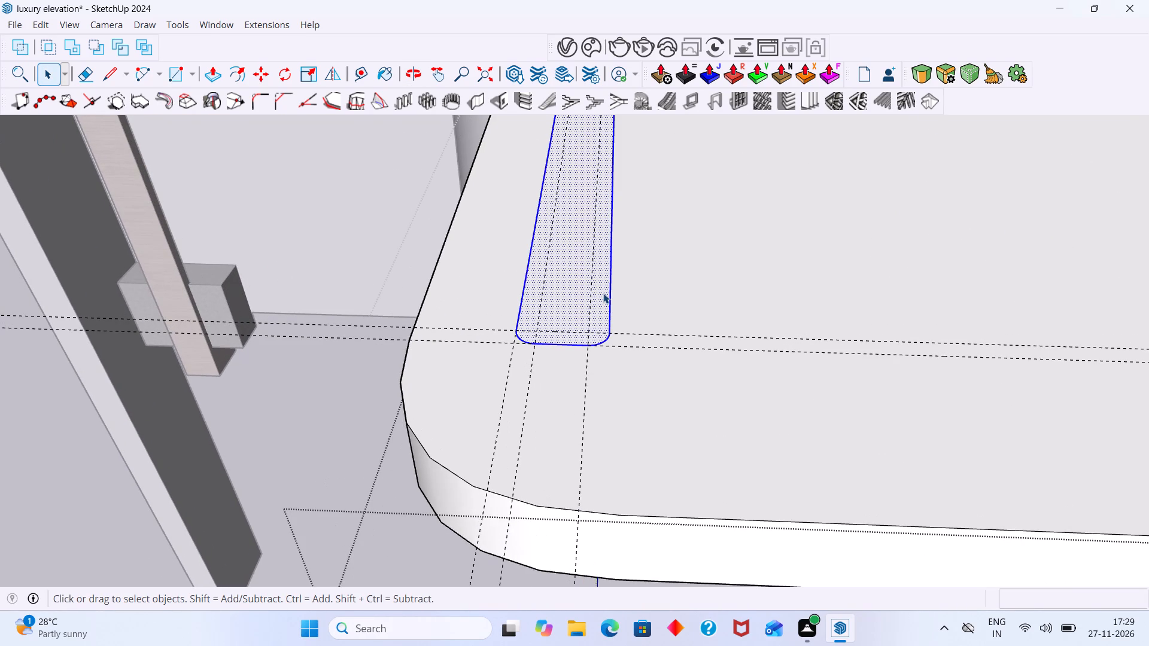
key(m)
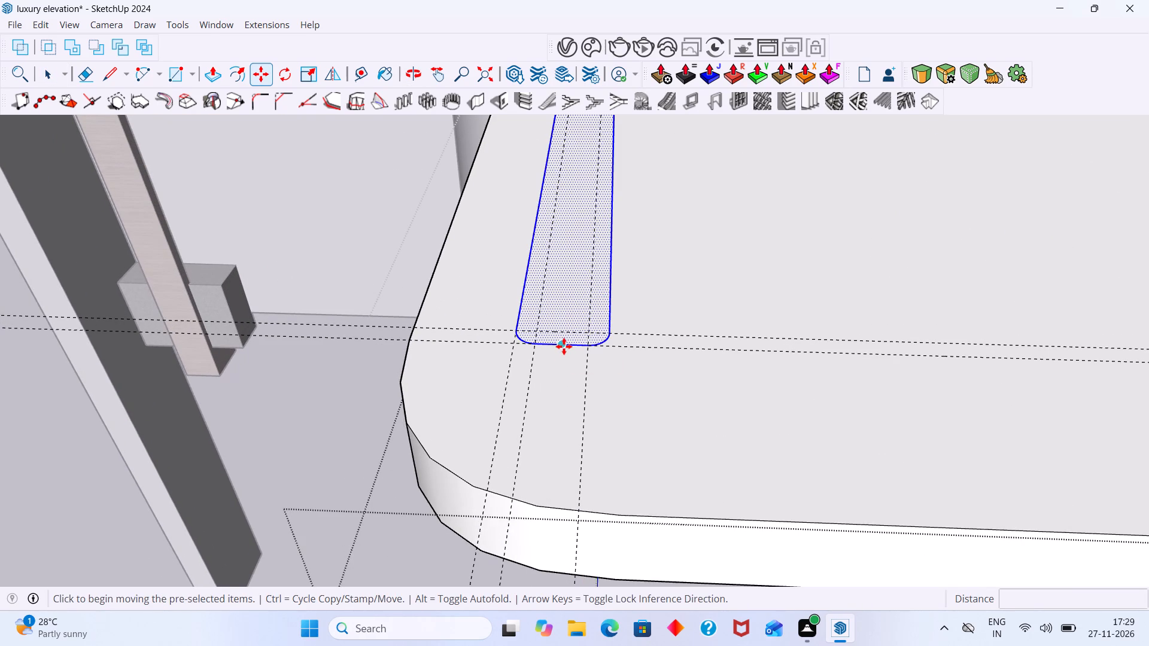
click(564, 345)
scroll(789, 364, down, 2)
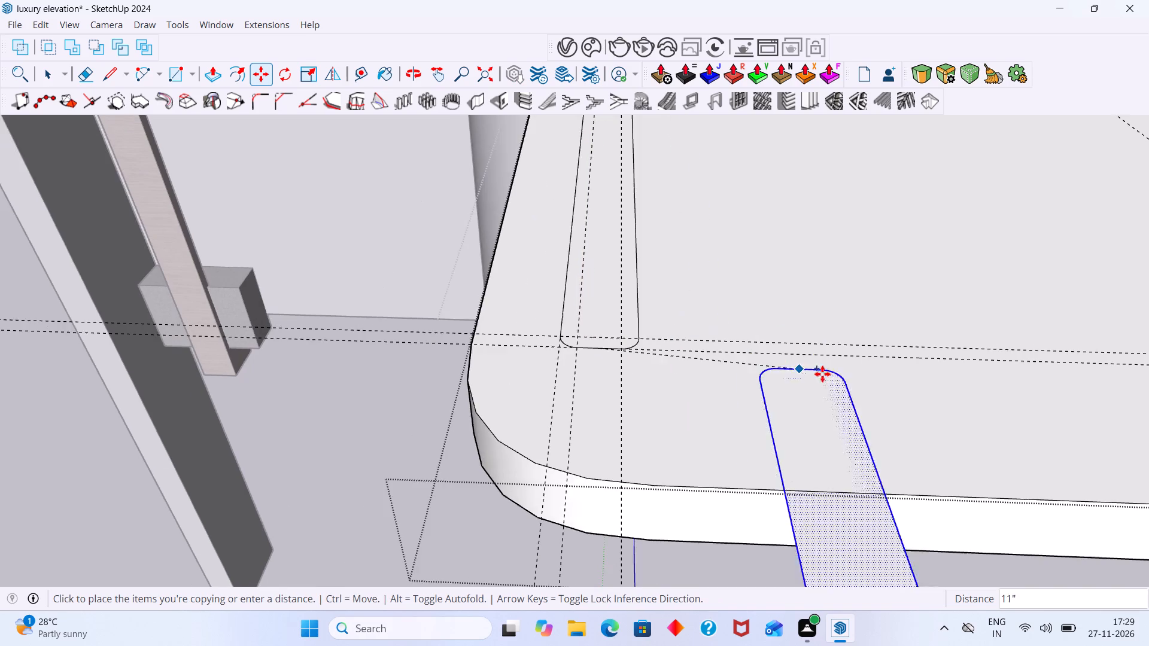
shift+middle_drag(811, 354, 615, 255)
scroll(734, 251, down, 2)
middle_drag(820, 255, 495, 249)
scroll(905, 258, up, 3)
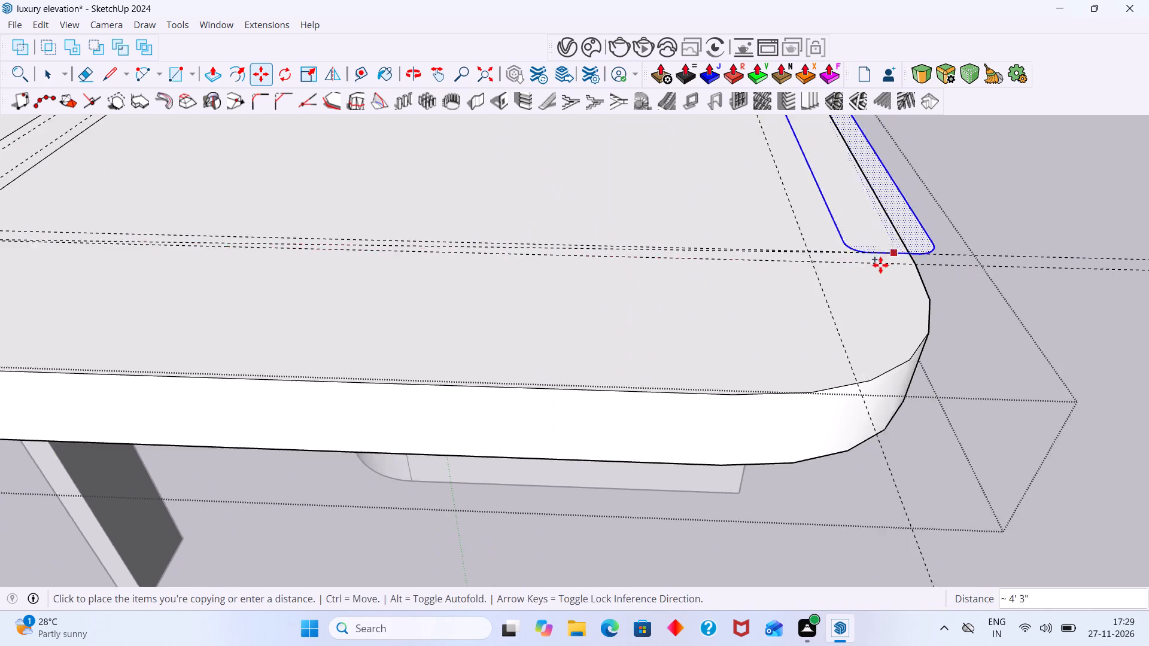
scroll(880, 265, up, 5)
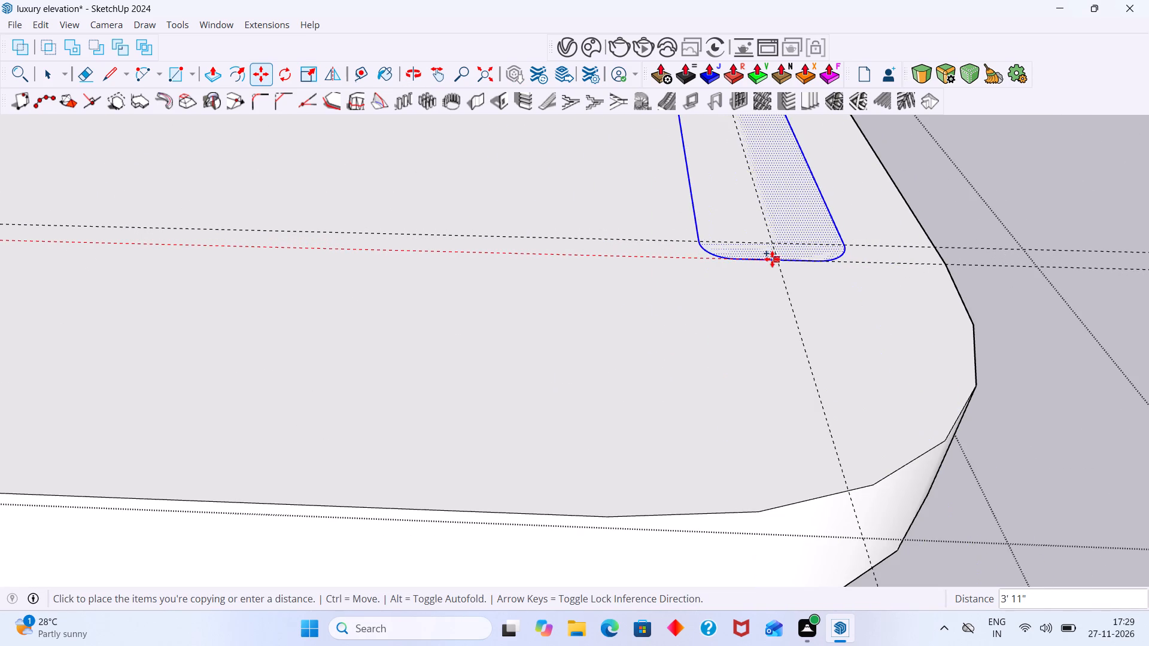
click(780, 259)
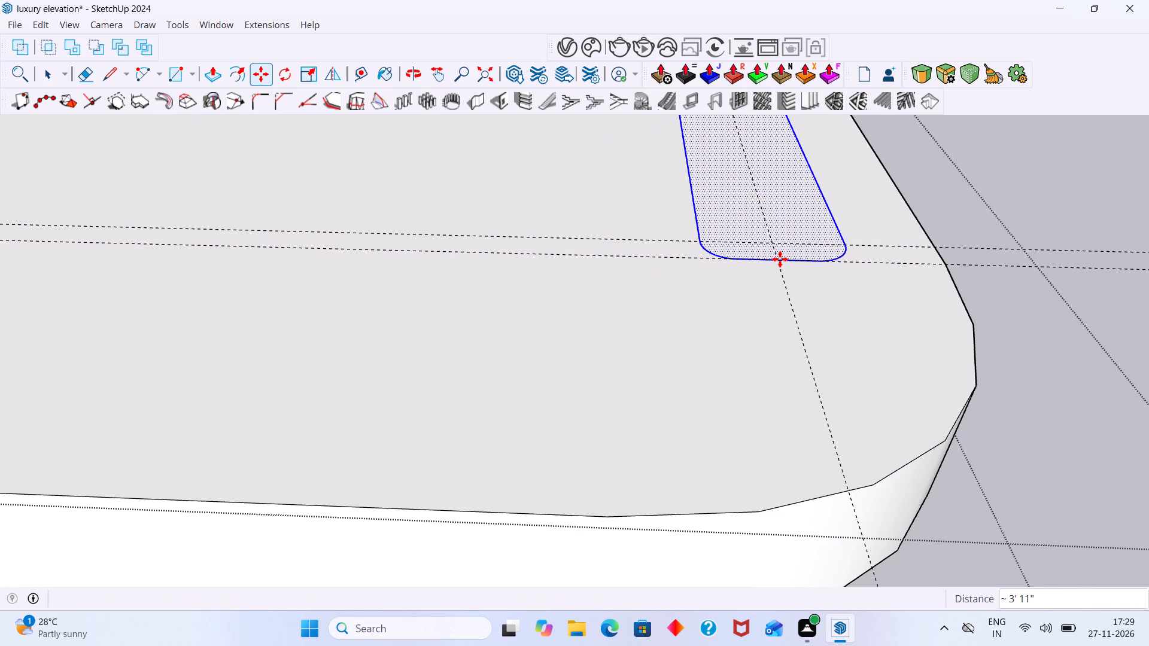
key(space)
click(976, 184)
scroll(889, 218, down, 6)
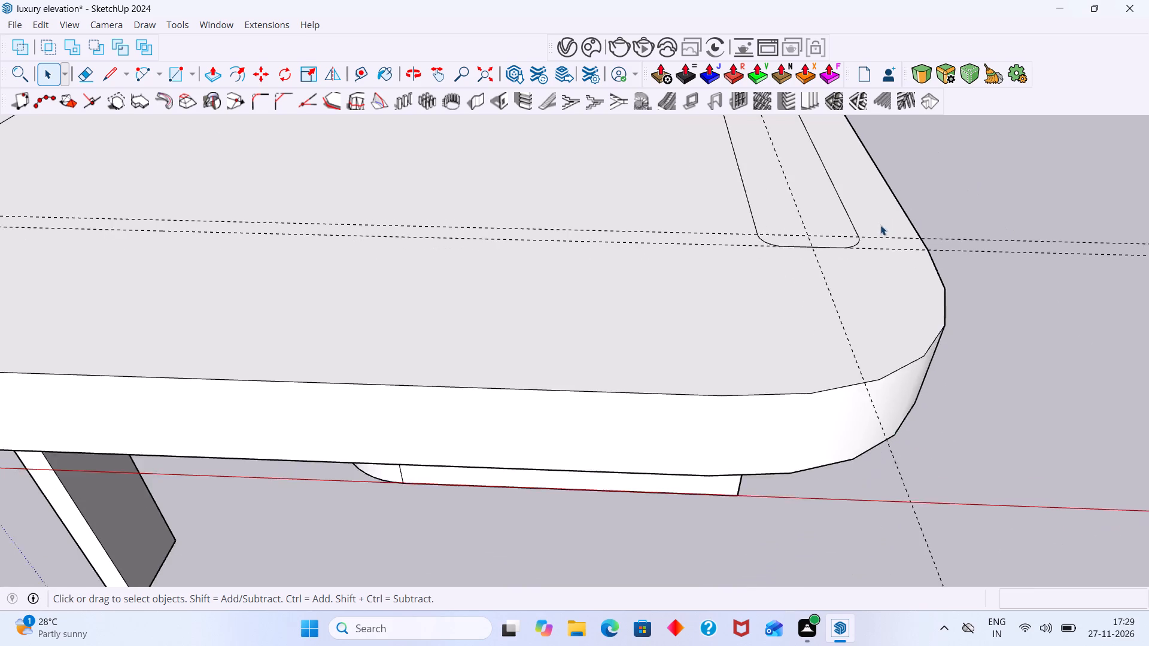
Undo the single strip copy placed near the slab's opposite side.
scroll(880, 225, down, 11)
scroll(753, 274, down, 1)
shift+middle_drag(740, 288, 735, 419)
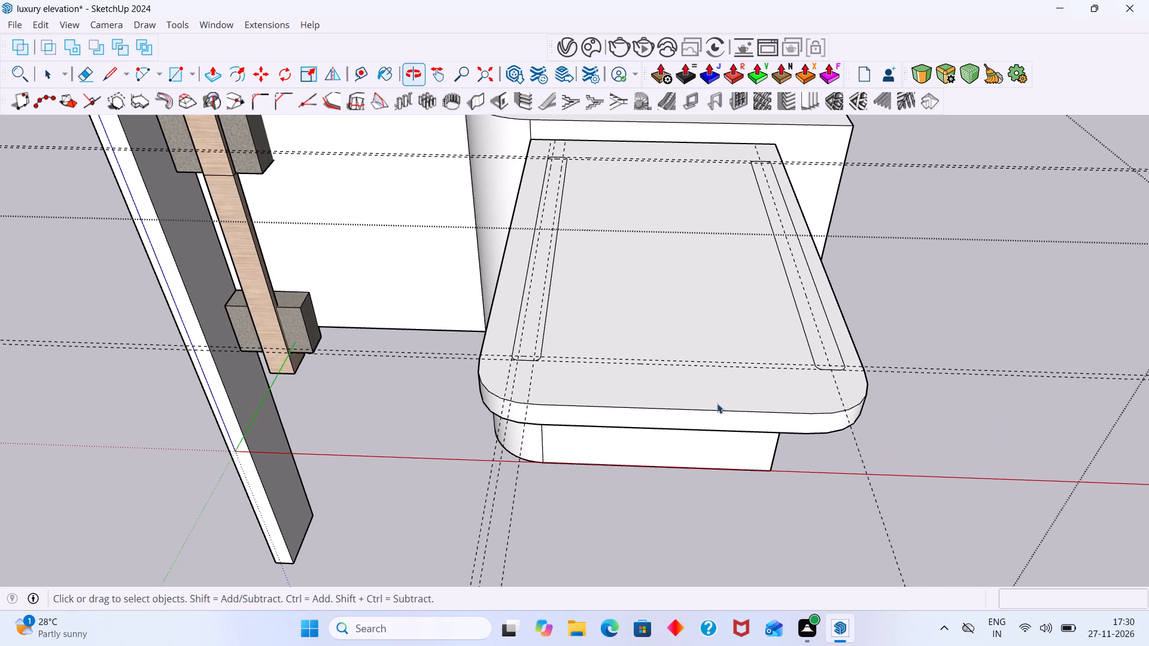
key(ctrl+z)
key(ctrl+z)
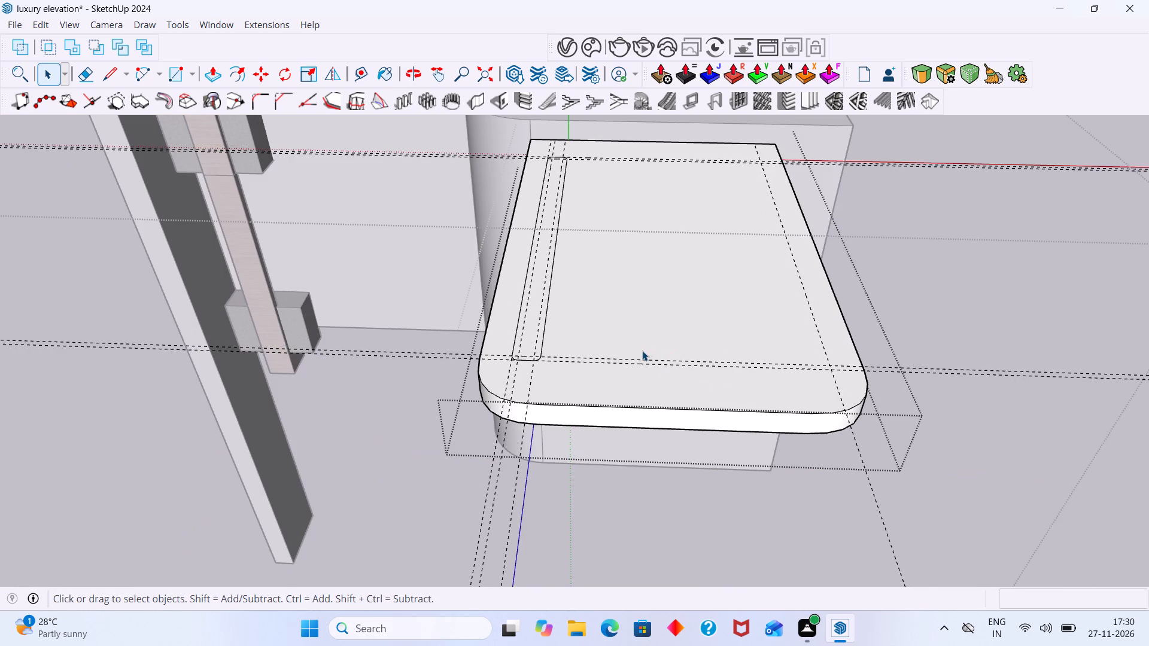
Copy the rounded strip about 3' 11" to the opposite guide crossing, divide the span by 5 into evenly spaced copies, and close the slab.
scroll(518, 331, up, 8)
click(528, 340)
double_click(528, 340)
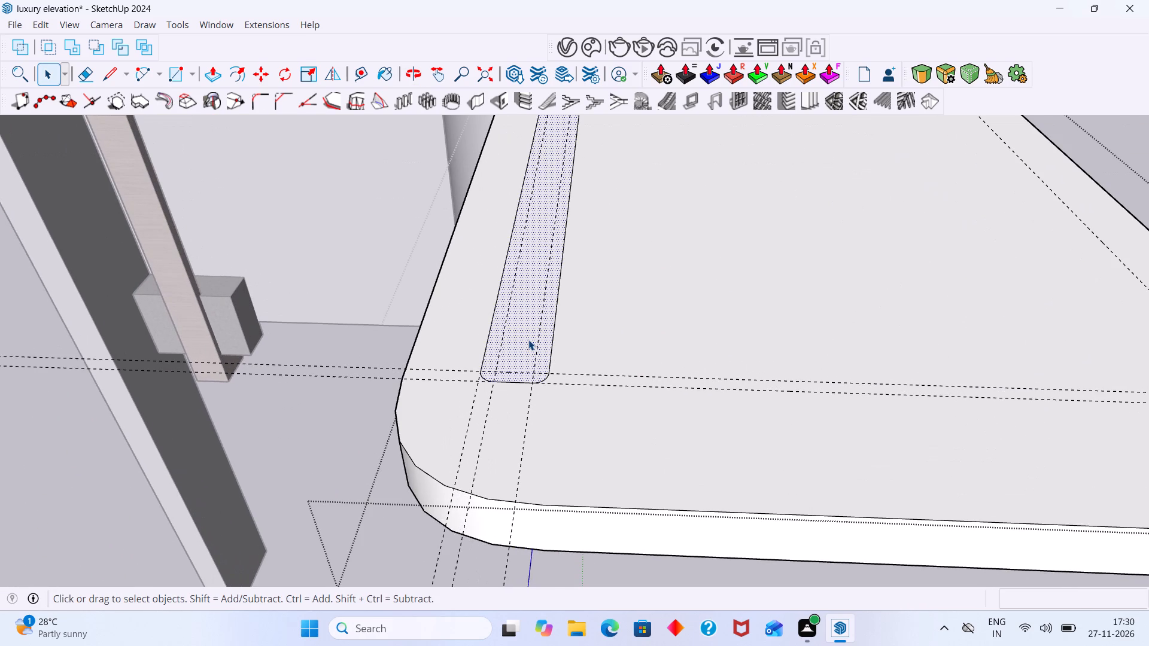
key(m)
click(513, 380)
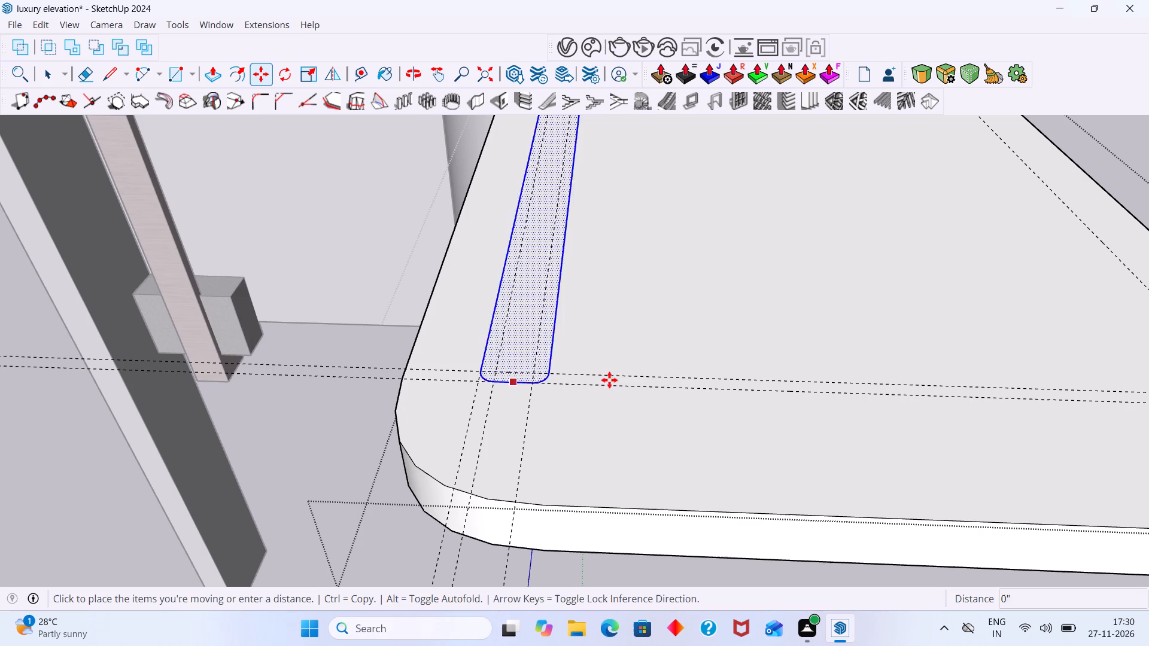
scroll(916, 354, down, 2)
middle_drag(946, 358, 453, 316)
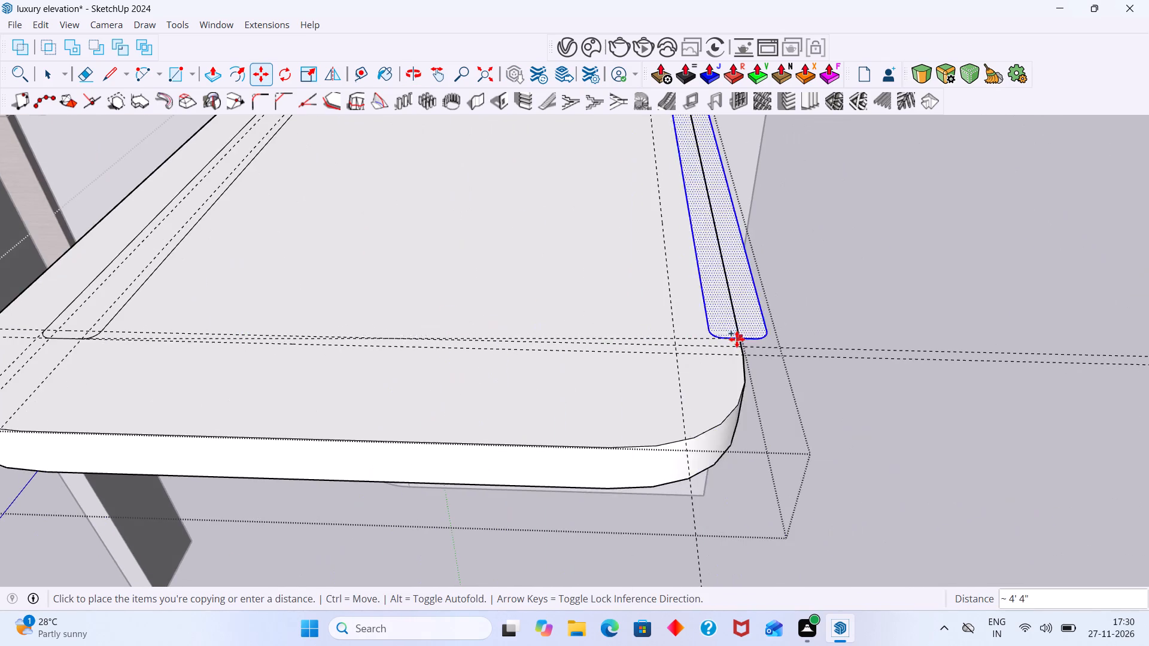
scroll(731, 344, up, 2)
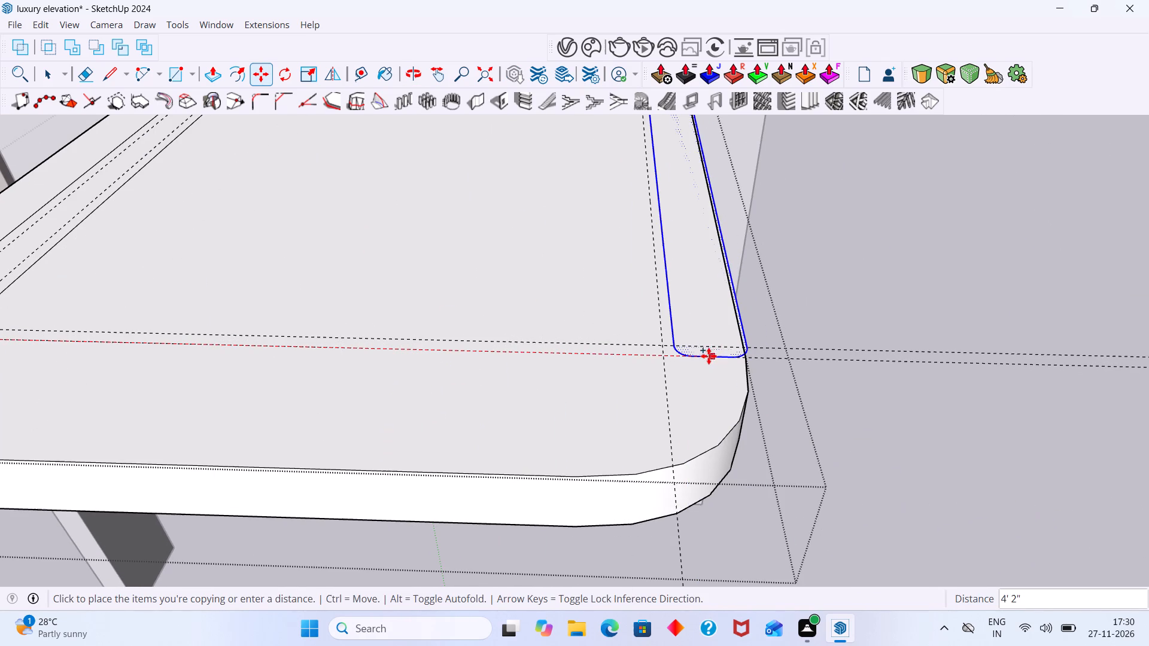
click(666, 356)
key(slash)
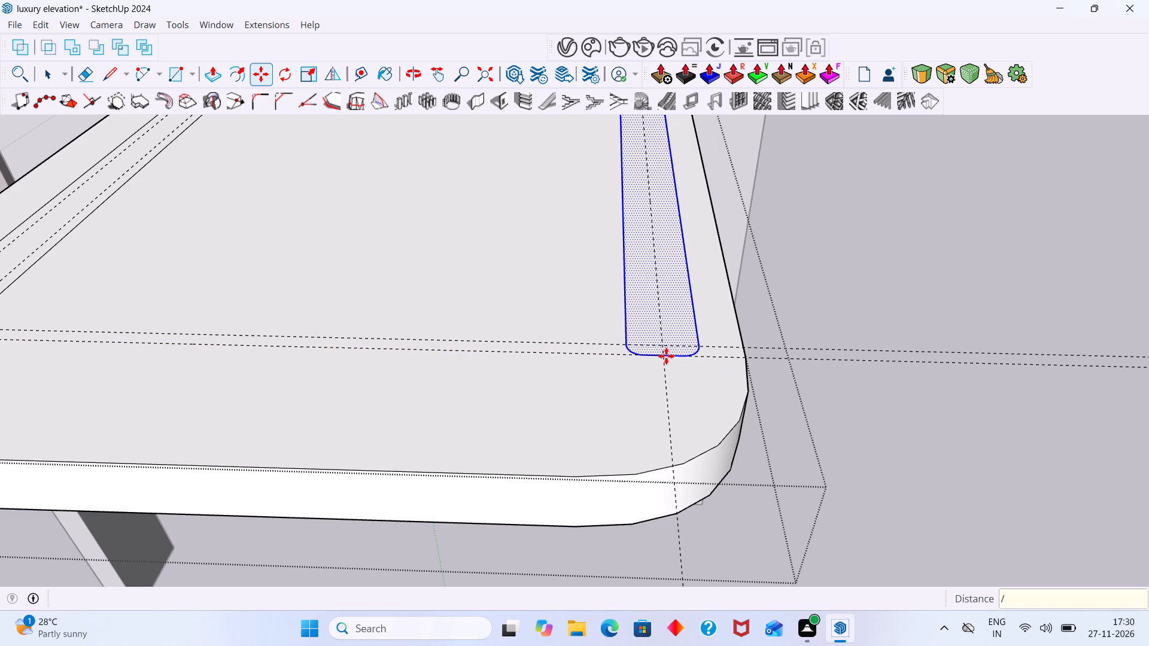
key(5)
key(Return)
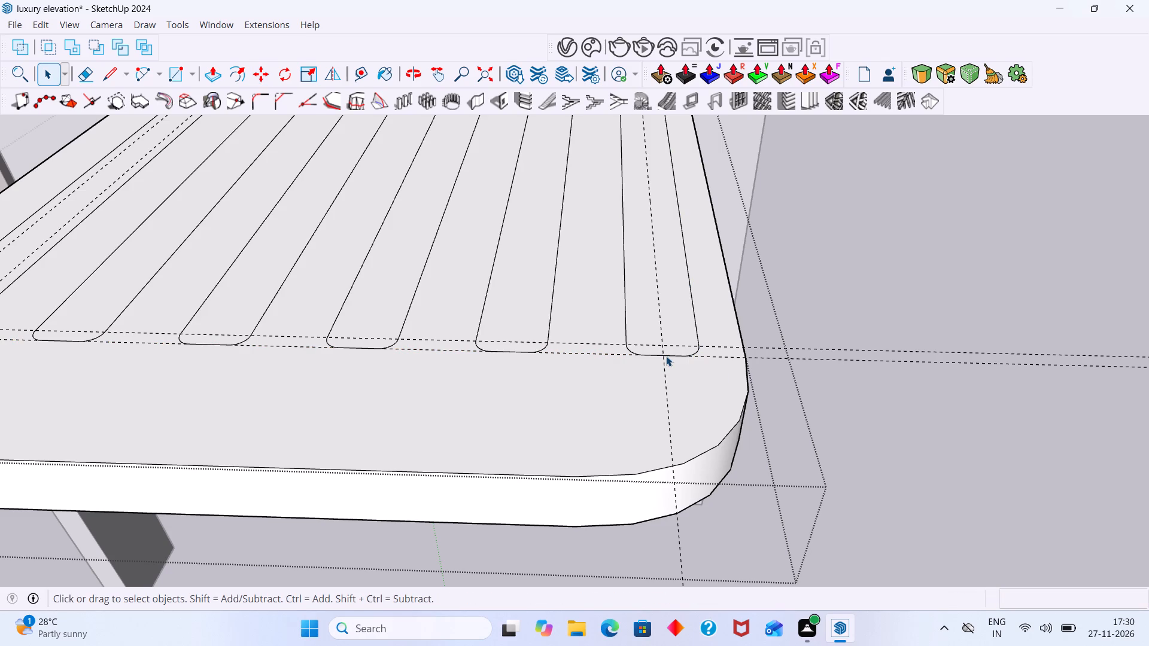
scroll(704, 368, down, 7)
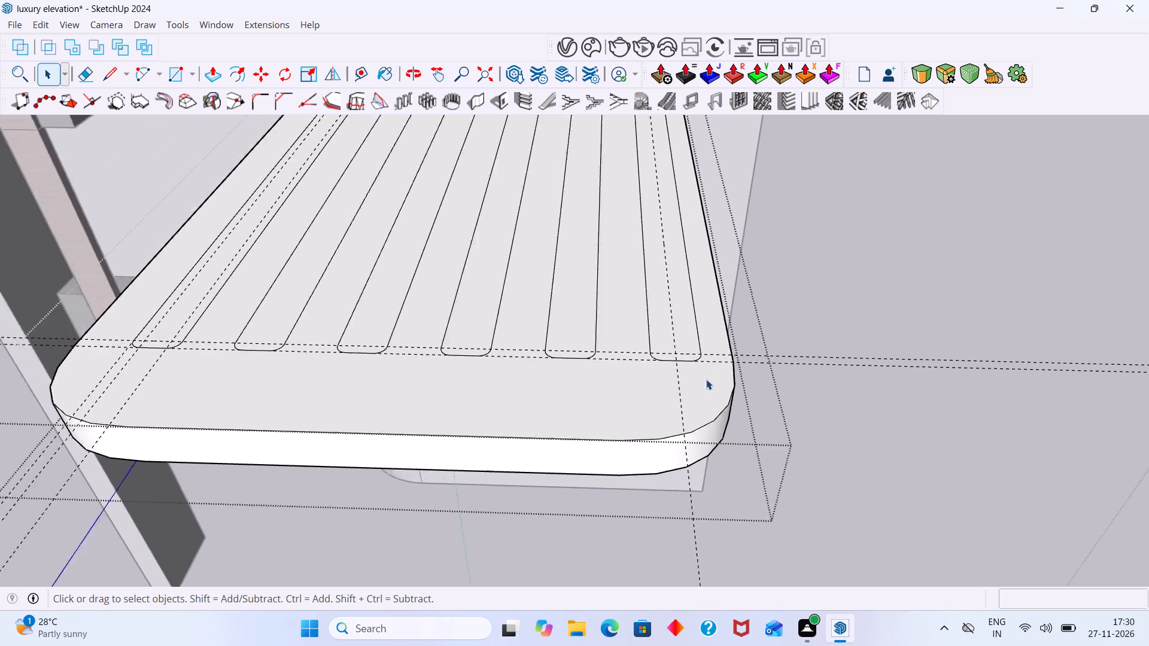
scroll(706, 379, down, 9)
click(1063, 318)
Delete all the guides in the model.
scroll(560, 337, up, 1)
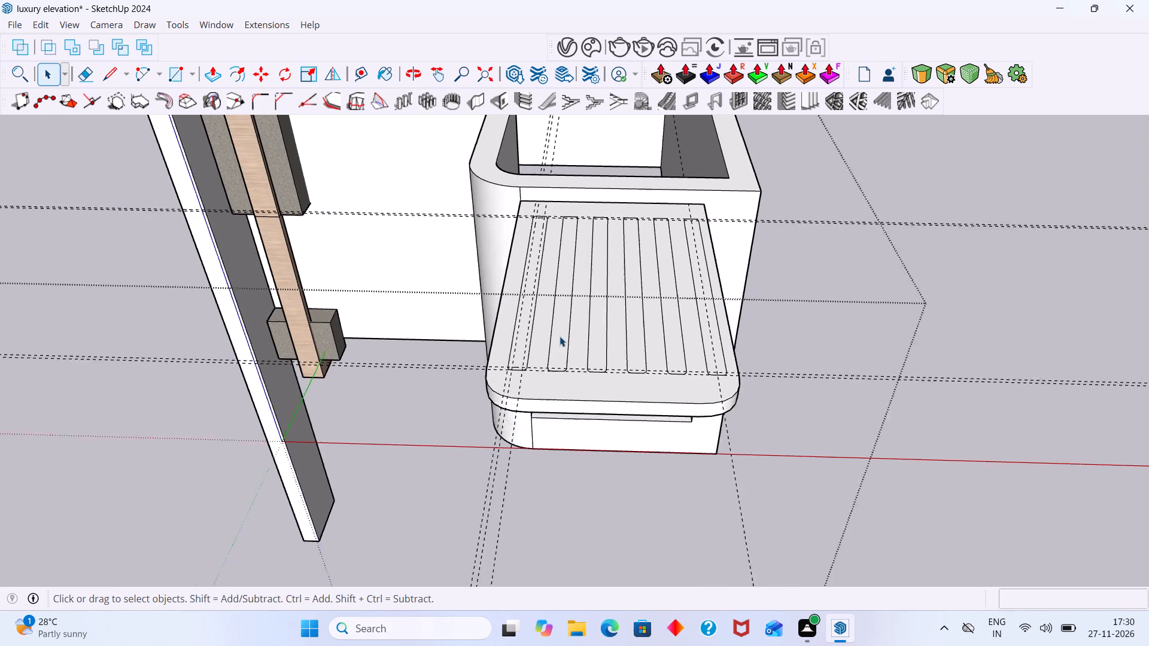
scroll(560, 336, up, 11)
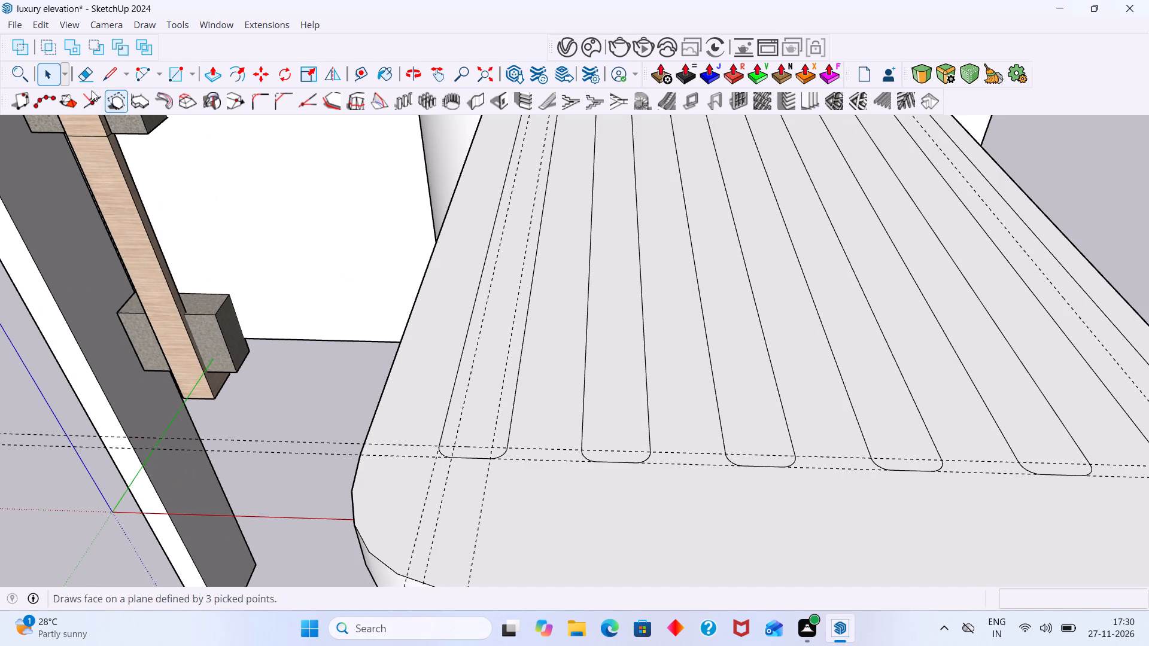
click(44, 26)
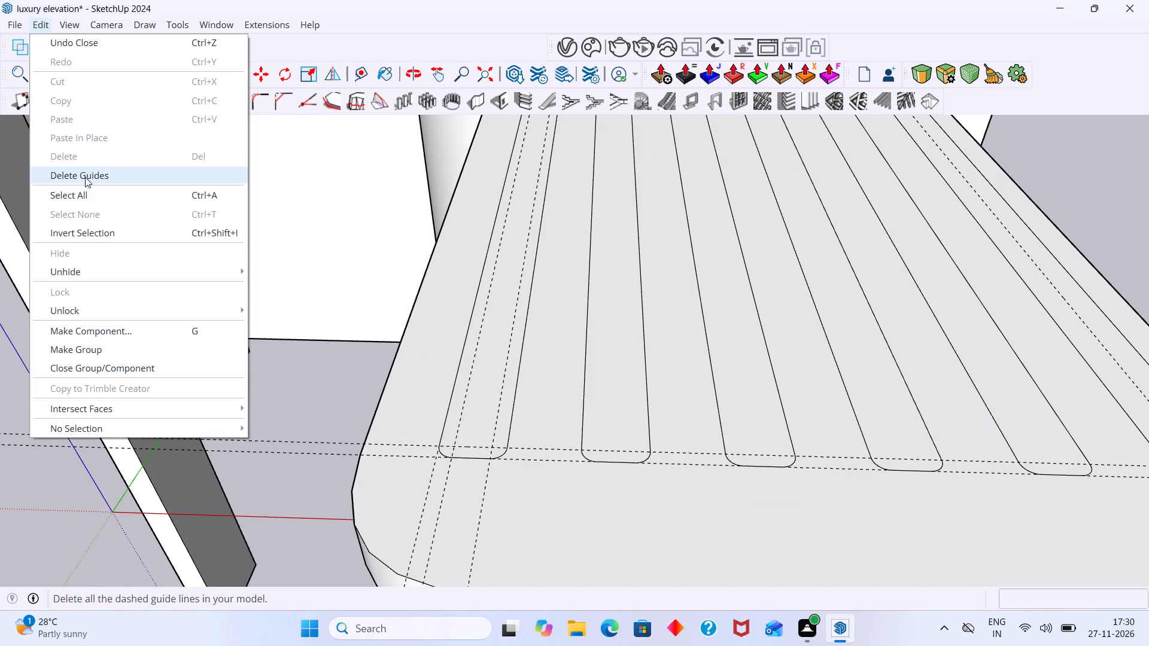
click(88, 179)
scroll(540, 307, down, 13)
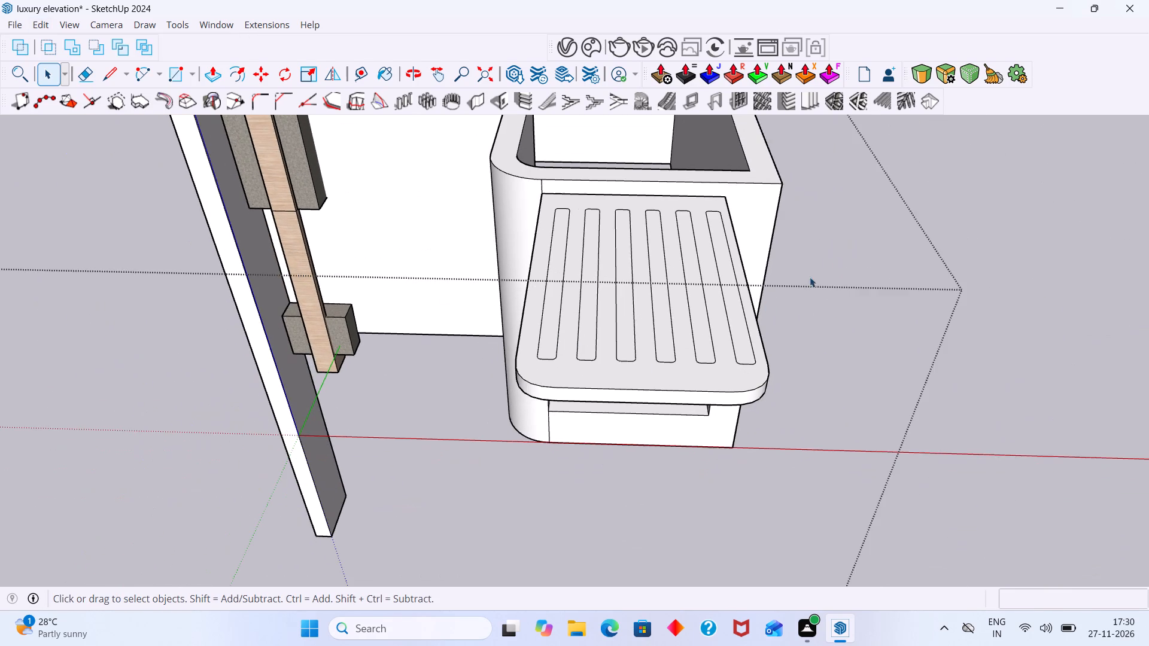
click(985, 206)
Reopen the slab and push the first strip, nearest the wood-clad post, 4" down through its thickness.
scroll(647, 308, up, 10)
click(504, 336)
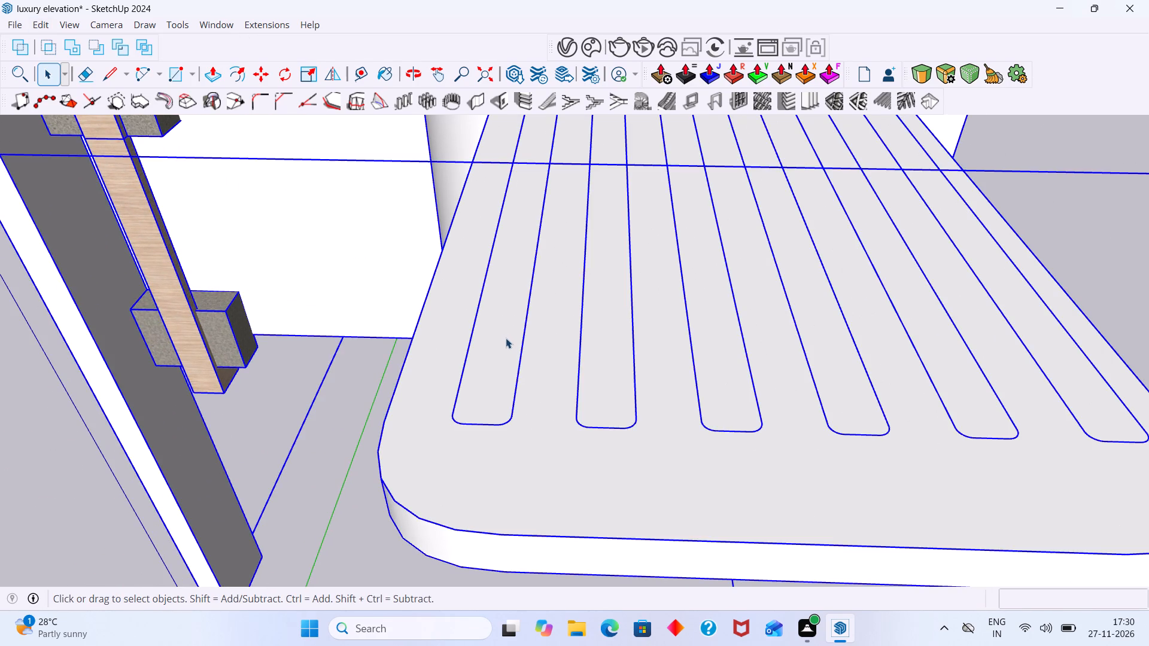
double_click(506, 338)
click(503, 361)
click(504, 373)
click(500, 373)
double_click(499, 376)
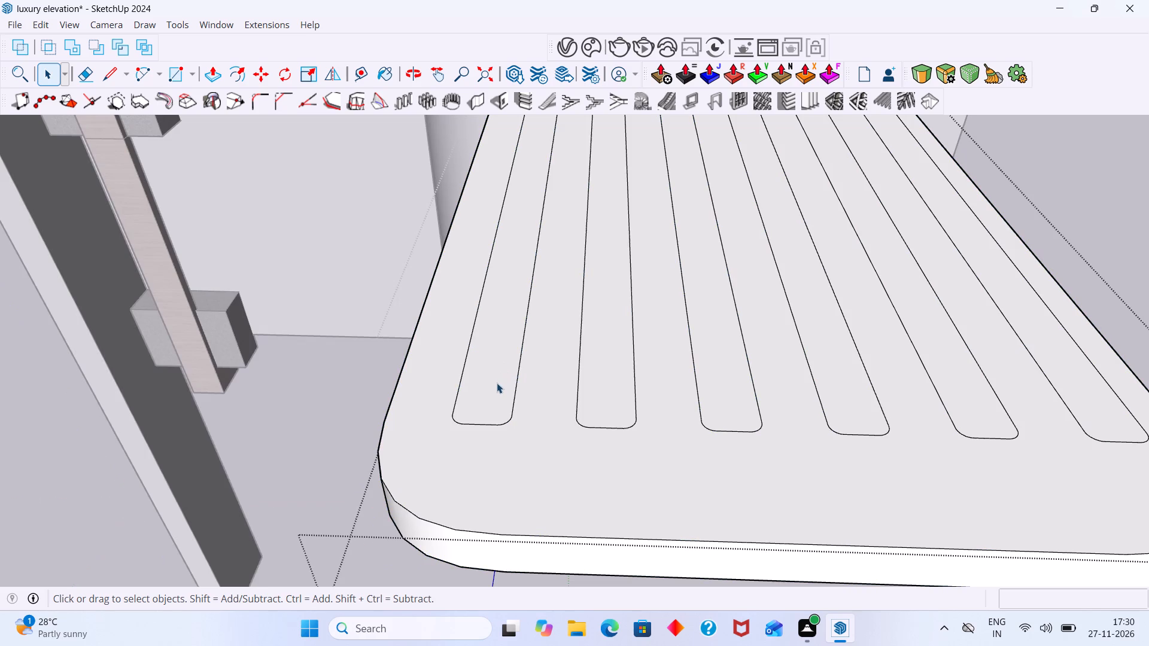
click(498, 386)
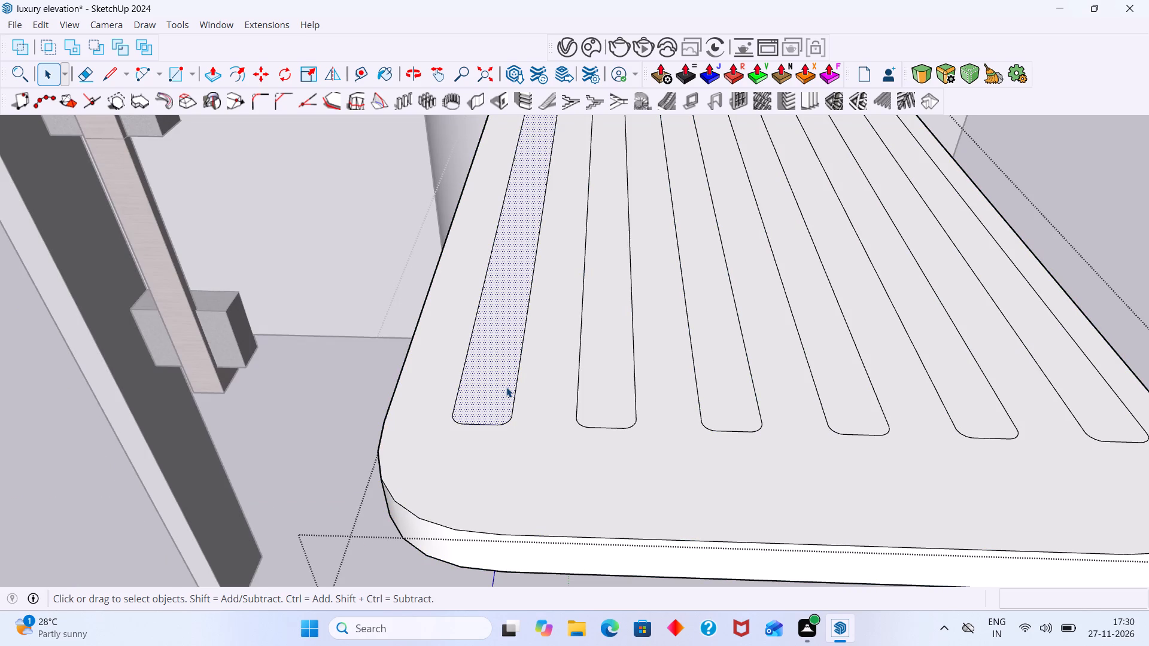
key(p)
click(506, 387)
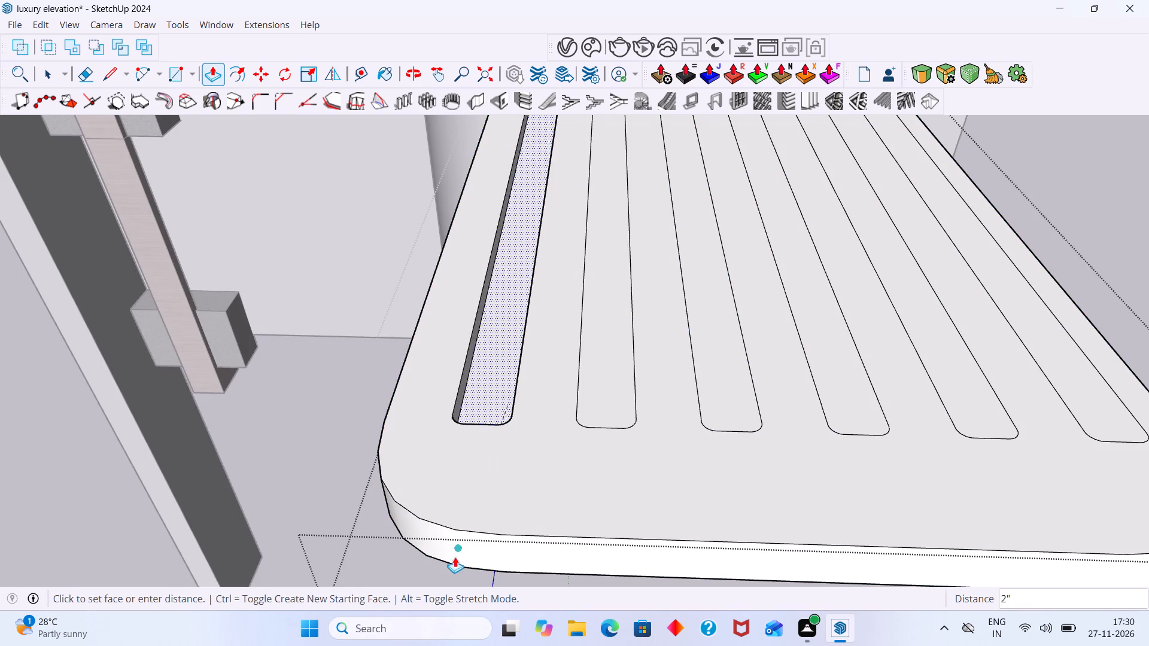
click(461, 563)
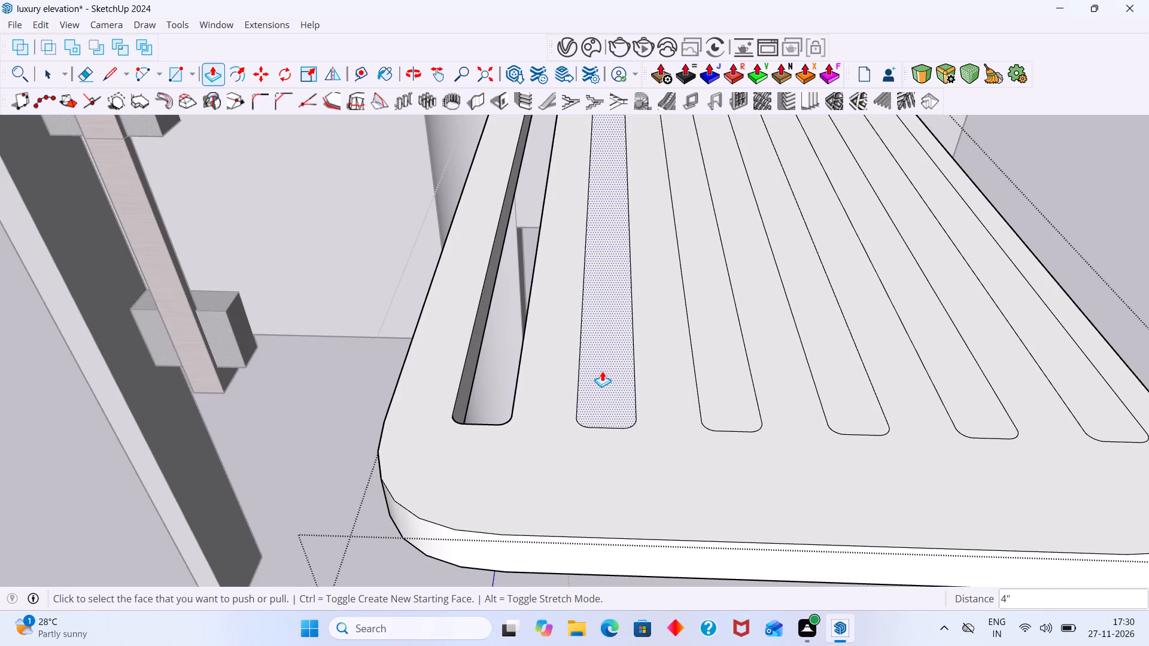
Repeat the same push through the slab on the other five strips, and close the slab.
double_click(602, 371)
double_click(712, 358)
double_click(831, 354)
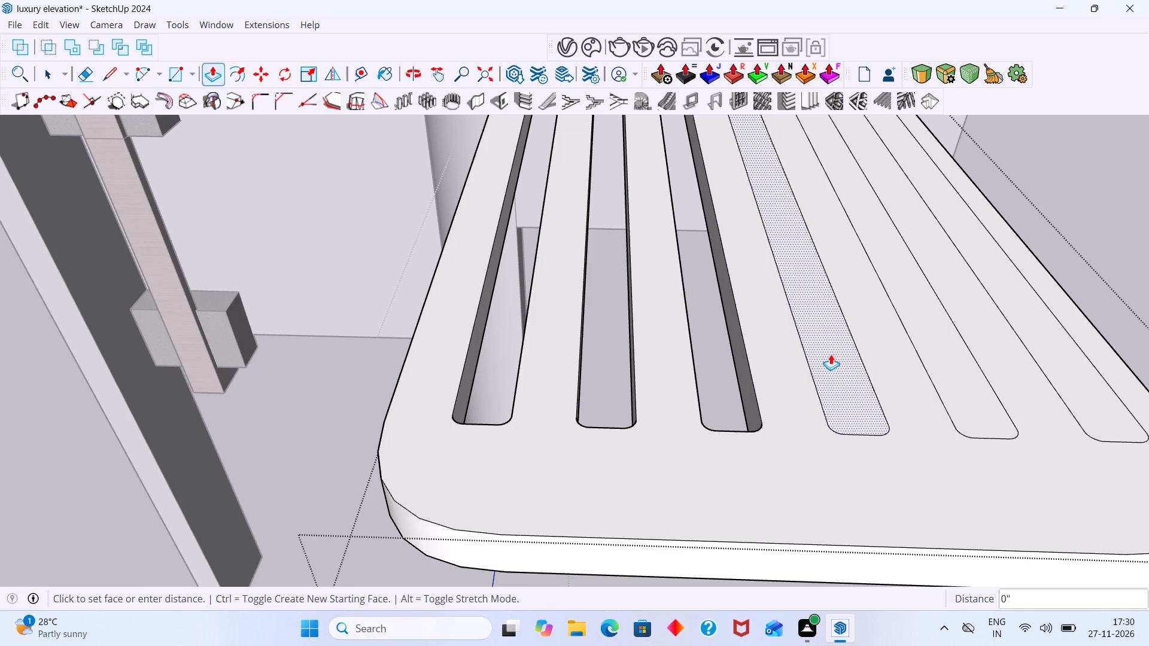
double_click(924, 339)
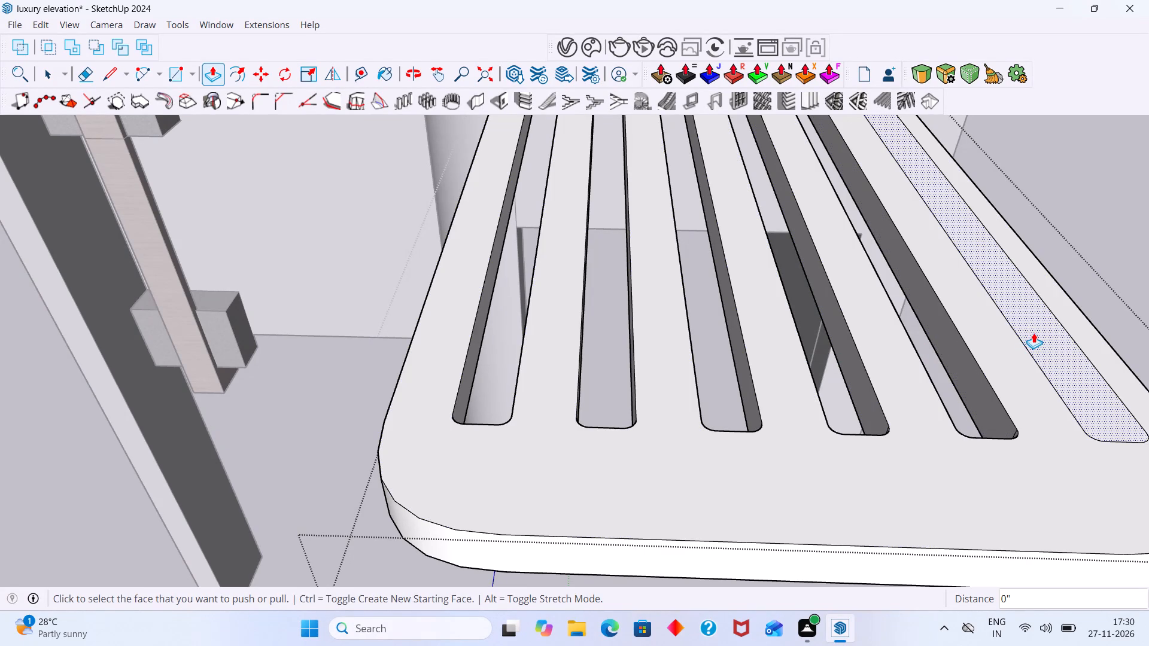
double_click(1034, 333)
scroll(1019, 333, down, 5)
shift+middle_drag(907, 325, 771, 366)
key(space)
click(1120, 266)
scroll(870, 325, down, 3)
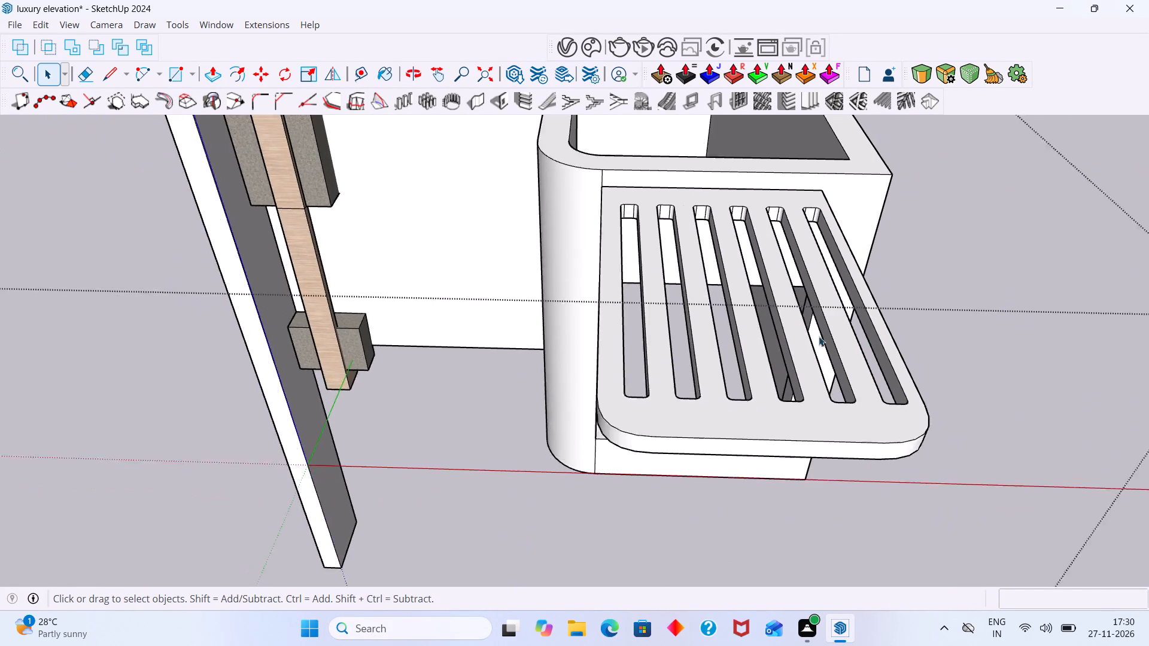
Examine the slotted slab and the surrounding walls and post from several sides.
scroll(819, 336, down, 3)
middle_drag(759, 357, 785, 448)
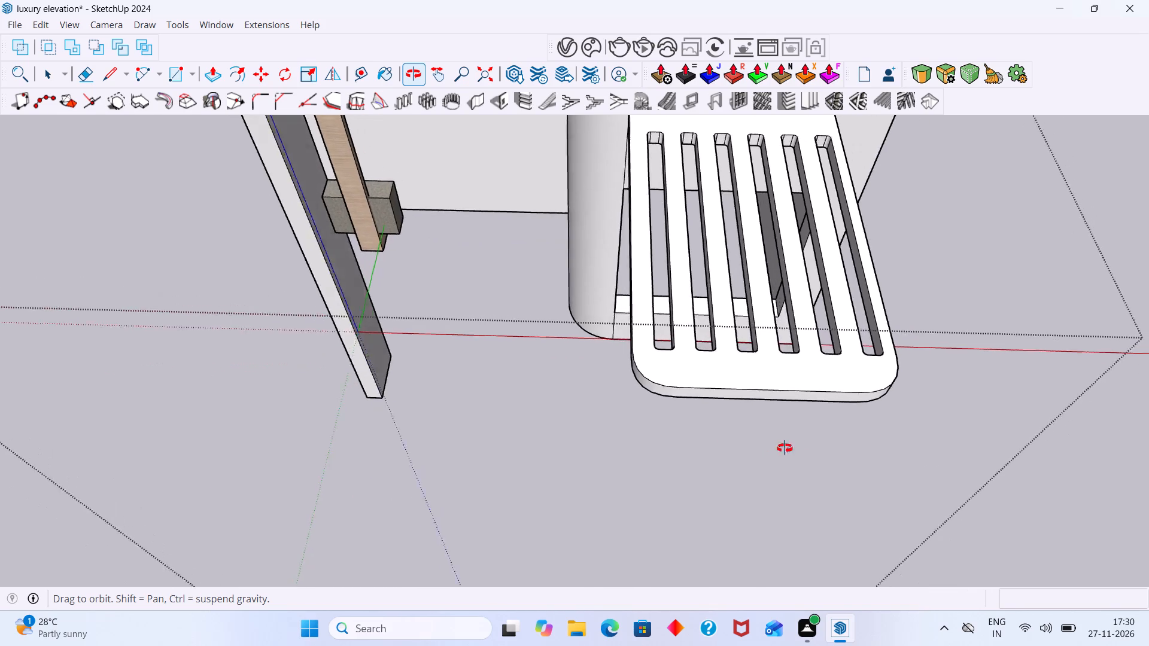
middle_drag(785, 448, 971, 474)
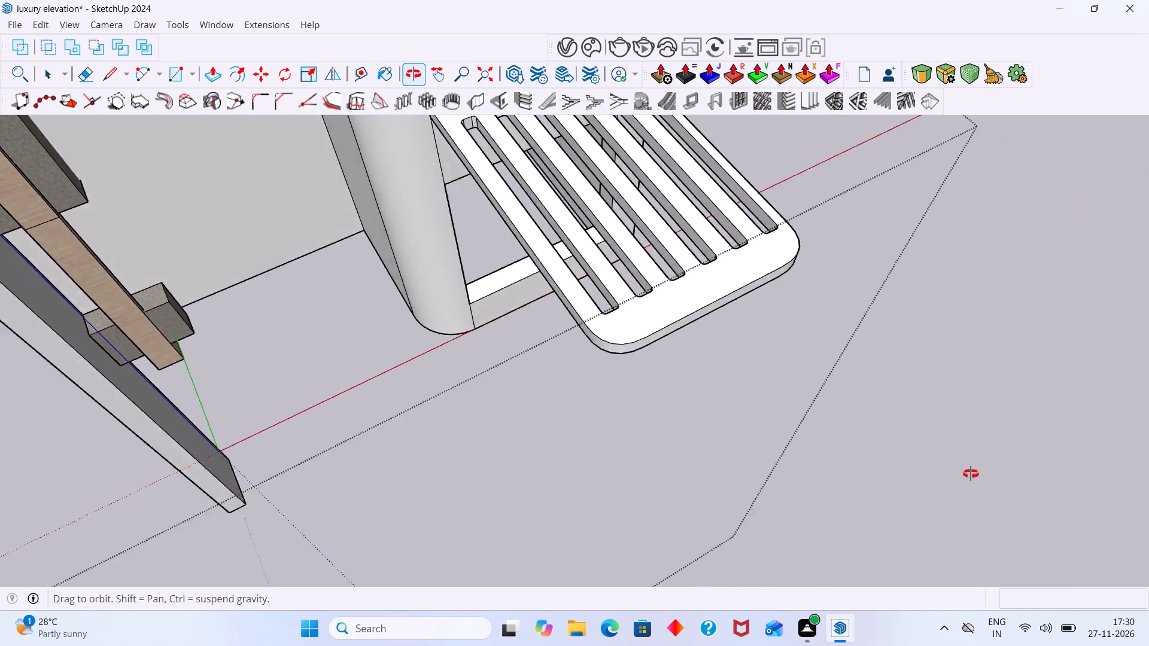
middle_drag(971, 474, 1022, 482)
middle_drag(707, 432, 978, 283)
scroll(838, 319, down, 5)
shift+middle_drag(797, 342, 736, 410)
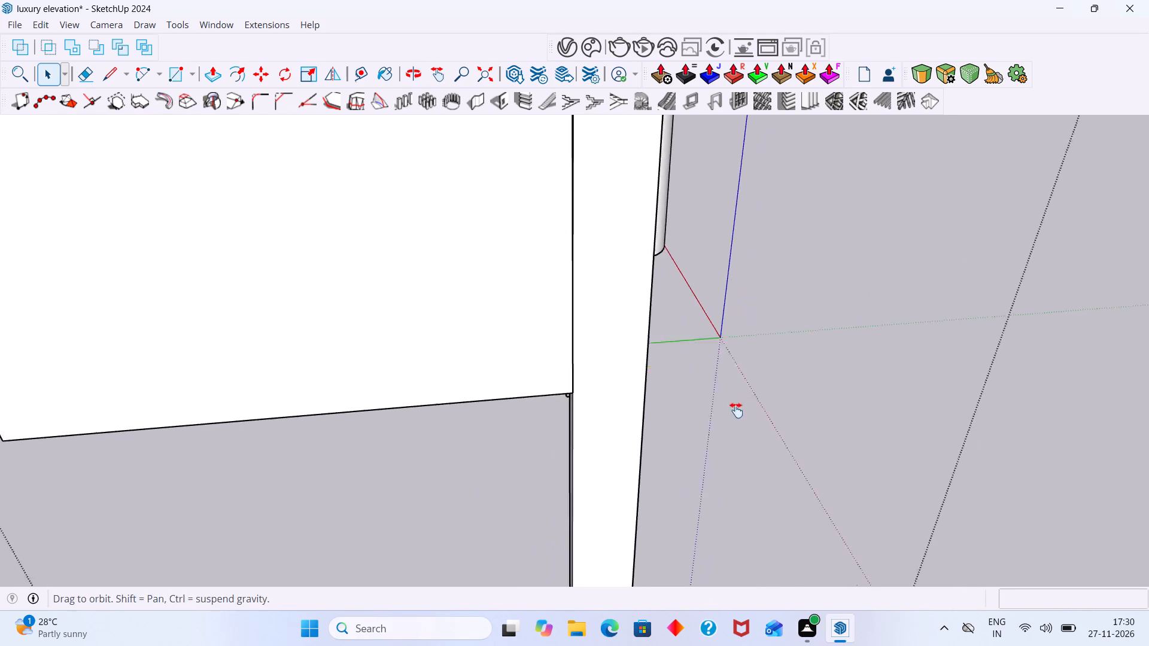
shift+middle_drag(736, 410, 736, 411)
scroll(767, 354, down, 14)
middle_drag(770, 339, 655, 361)
middle_drag(688, 347, 394, 302)
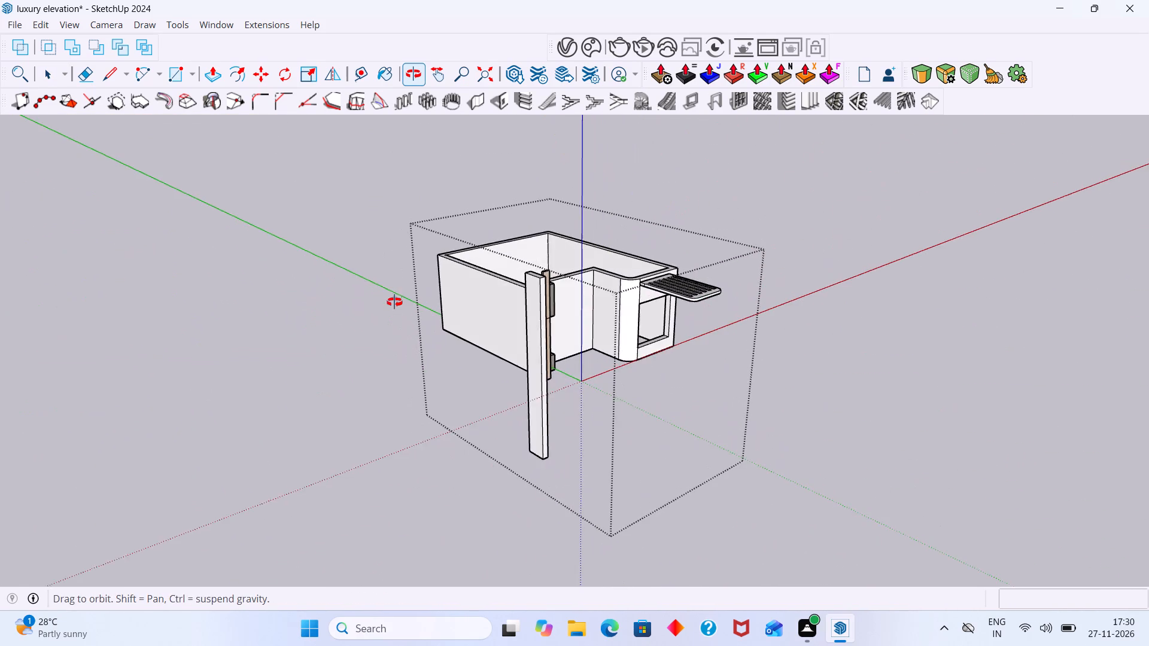
middle_drag(394, 302, 405, 307)
middle_drag(768, 321, 870, 345)
scroll(680, 273, up, 16)
middle_drag(807, 346, 921, 375)
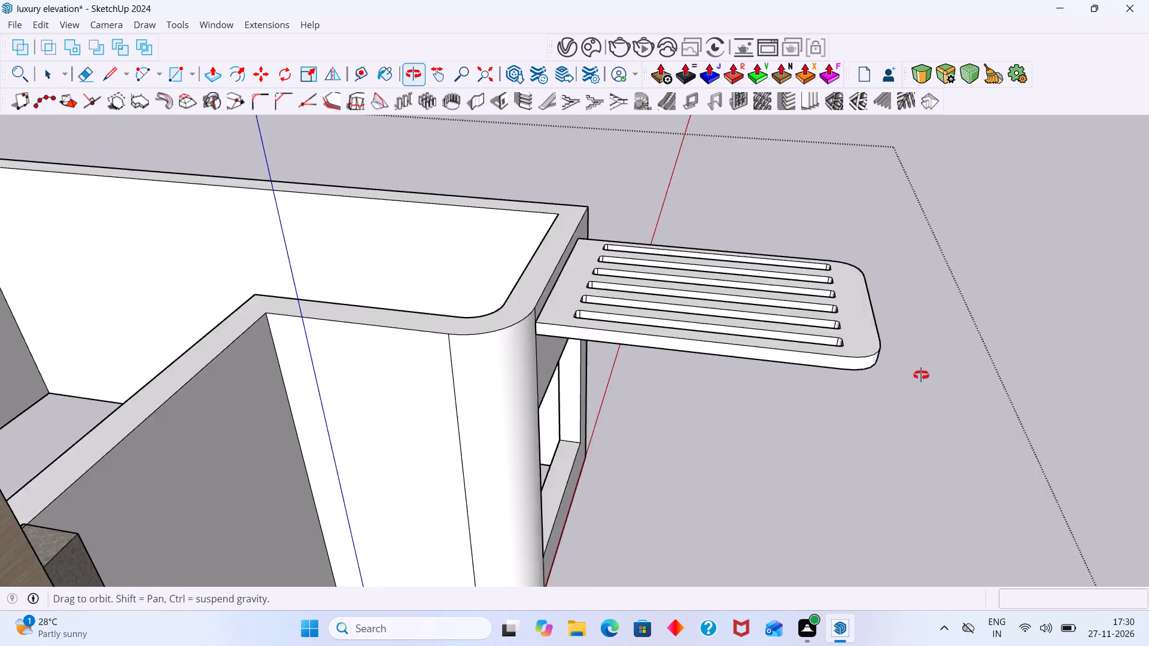
middle_drag(921, 375, 905, 349)
Open the slotted slab for editing, close in on a slot's outer end.
scroll(855, 258, up, 13)
scroll(902, 287, up, 2)
middle_drag(901, 287, 941, 306)
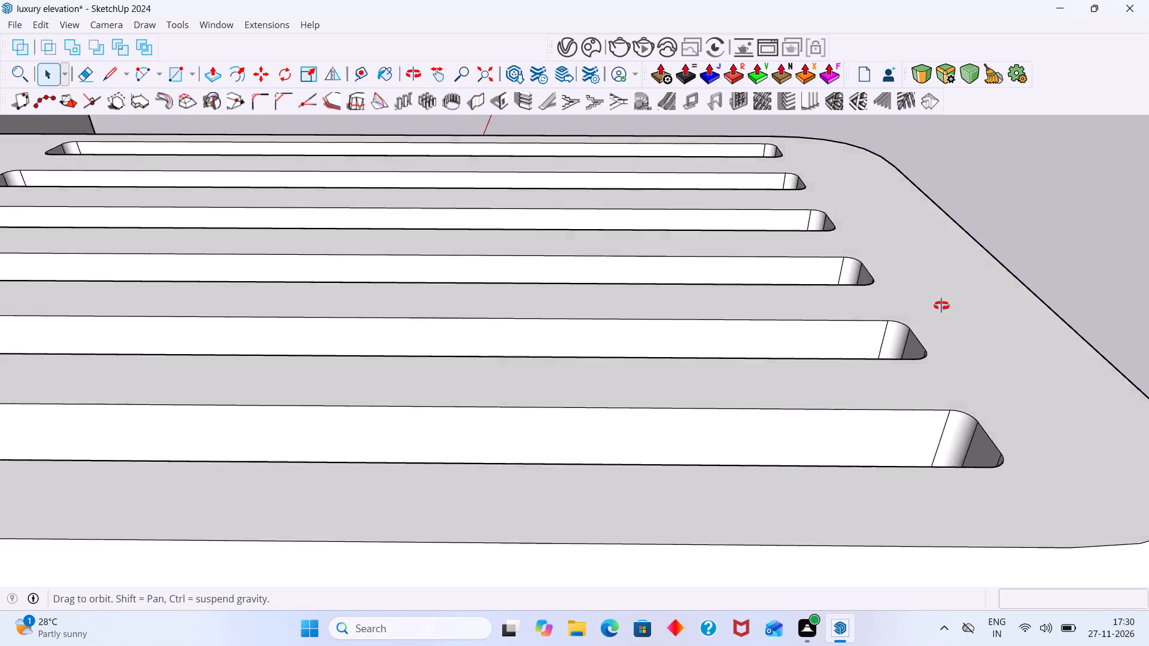
middle_drag(941, 306, 1095, 303)
scroll(873, 209, up, 6)
click(955, 227)
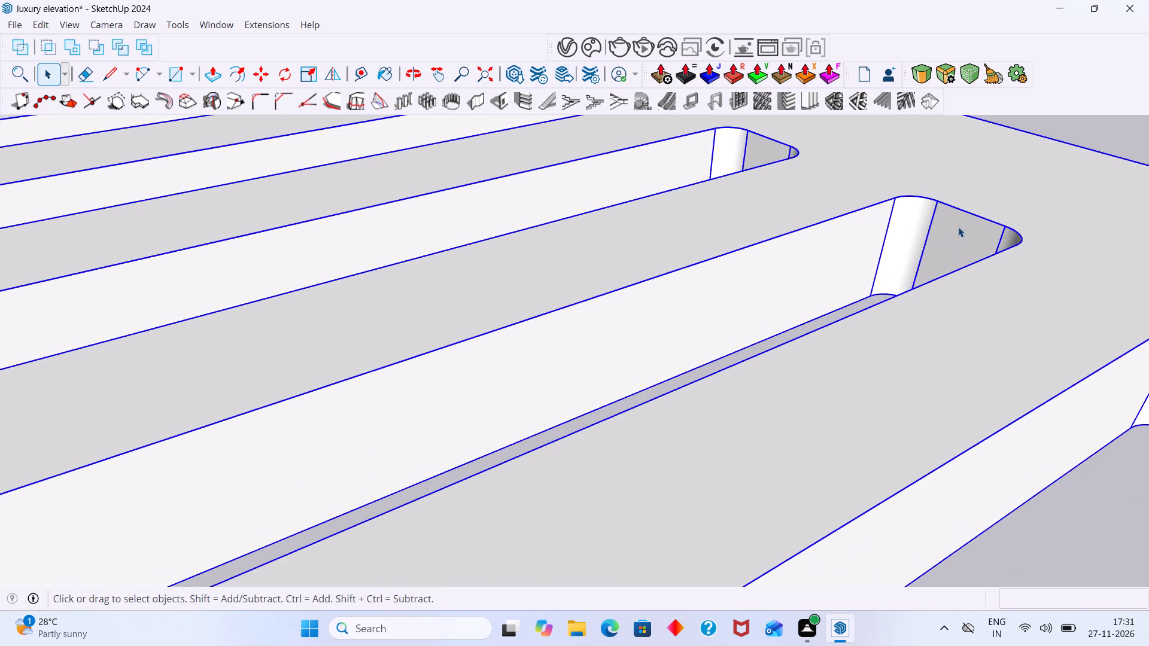
double_click(958, 227)
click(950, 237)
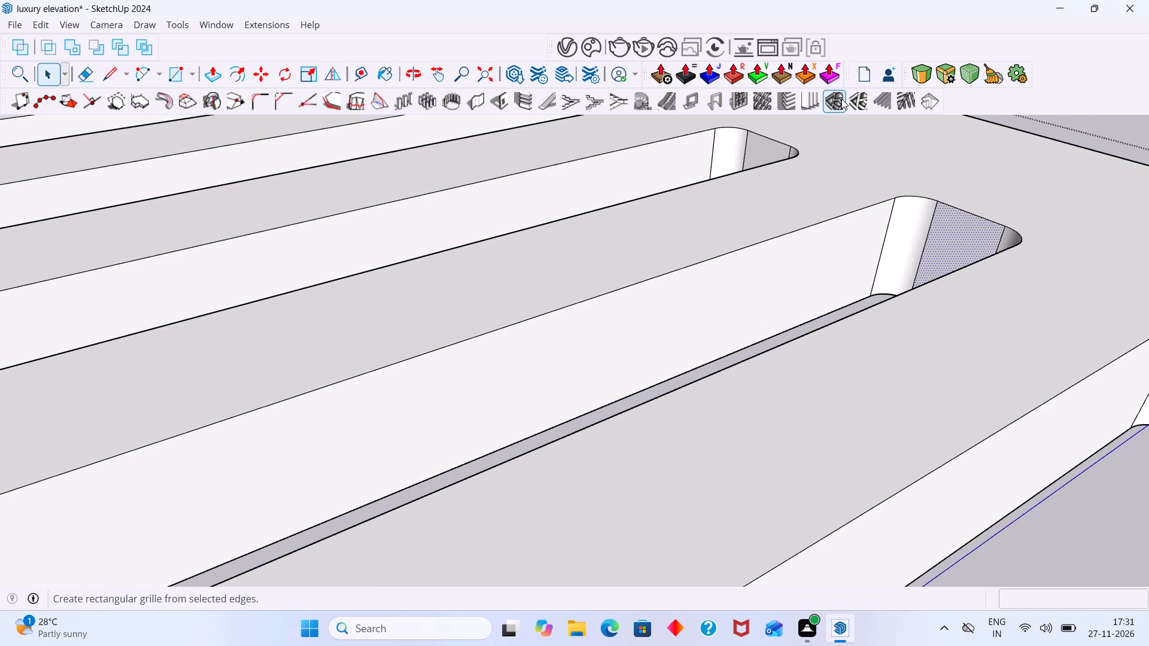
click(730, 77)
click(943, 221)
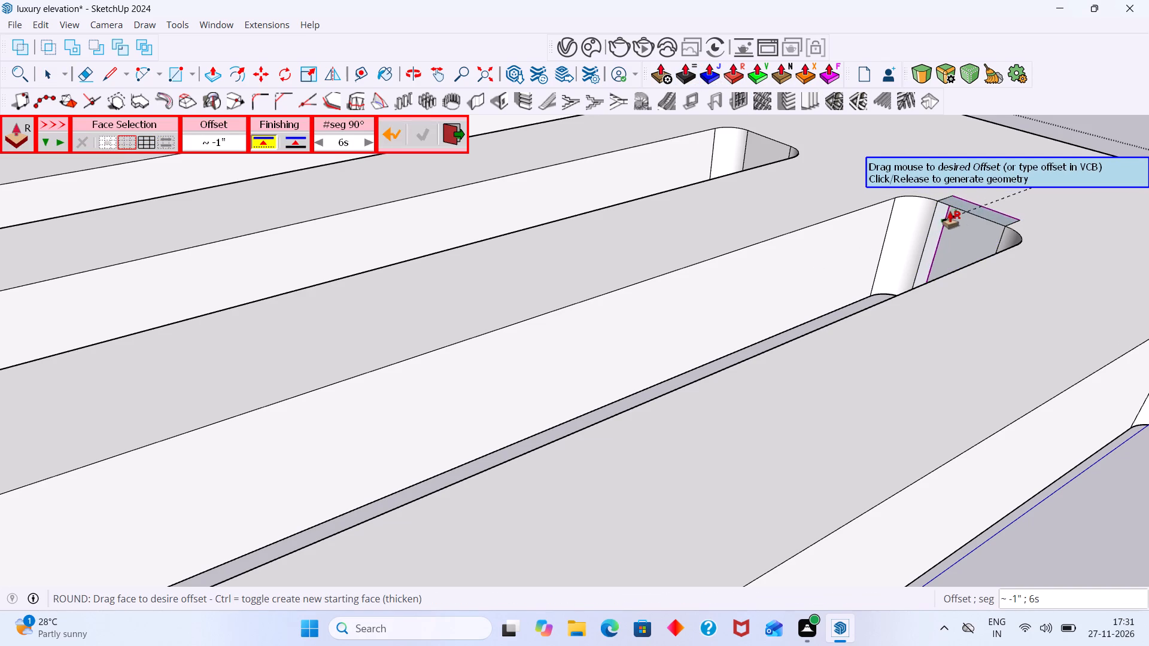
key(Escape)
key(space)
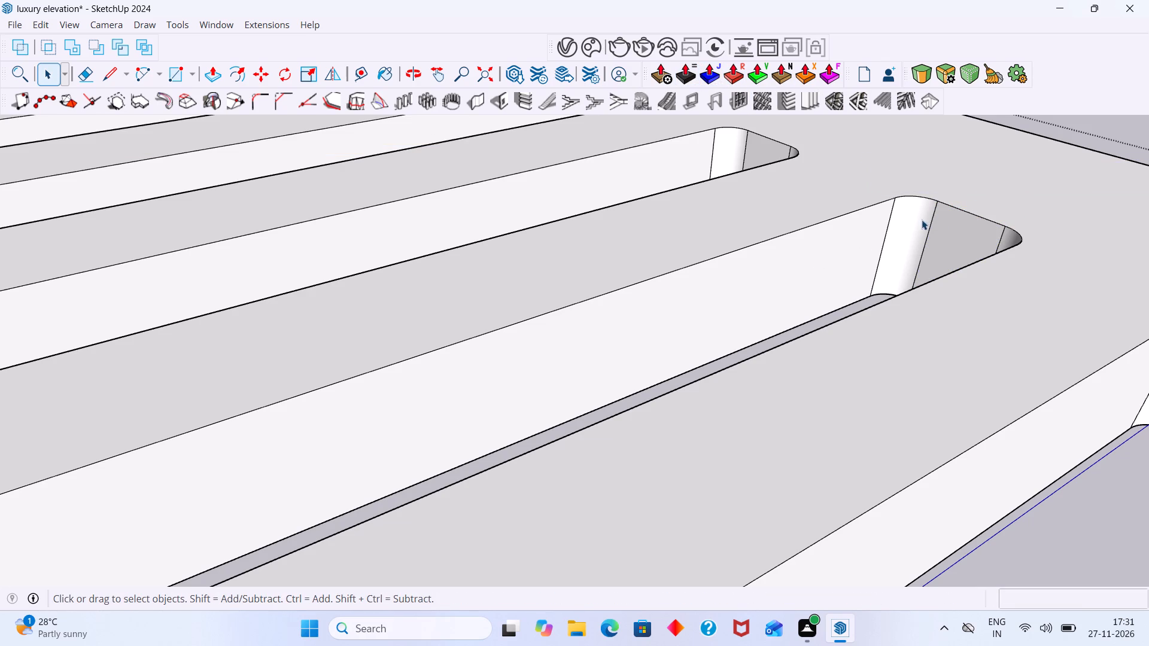
Select the slot's flat end face with its two rounded corner faces and start a Round Push Pull offset on them.
click(911, 215)
middle_drag(950, 237, 1057, 261)
scroll(887, 187, up, 2)
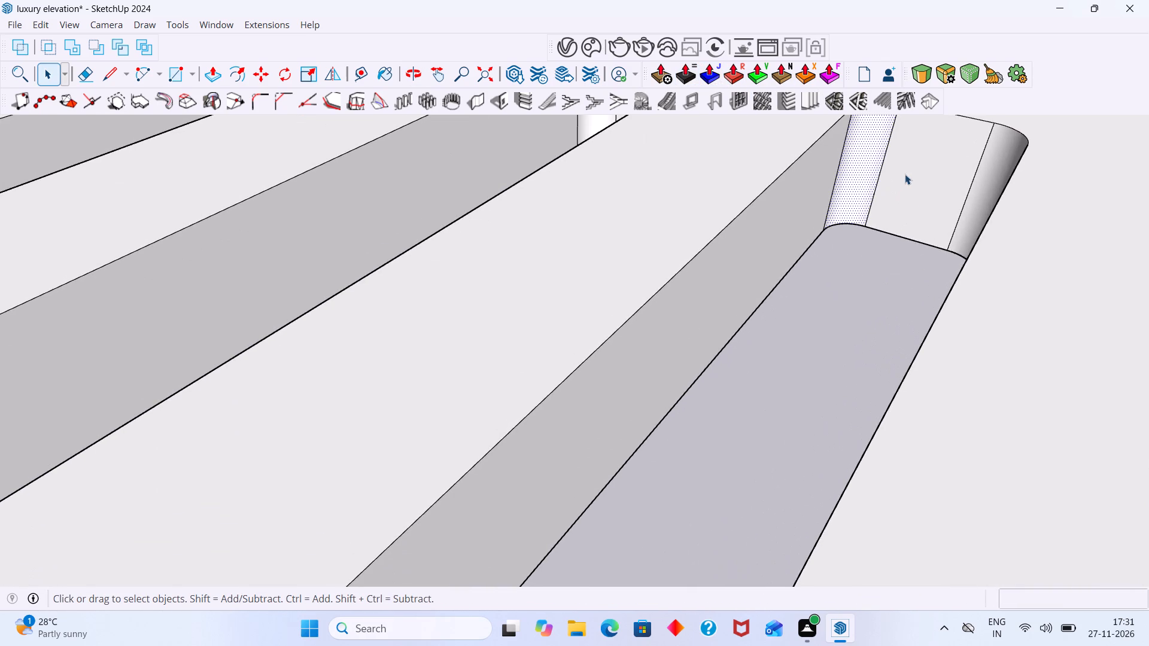
shift+click(905, 173)
shift+click(981, 182)
middle_drag(972, 187, 839, 160)
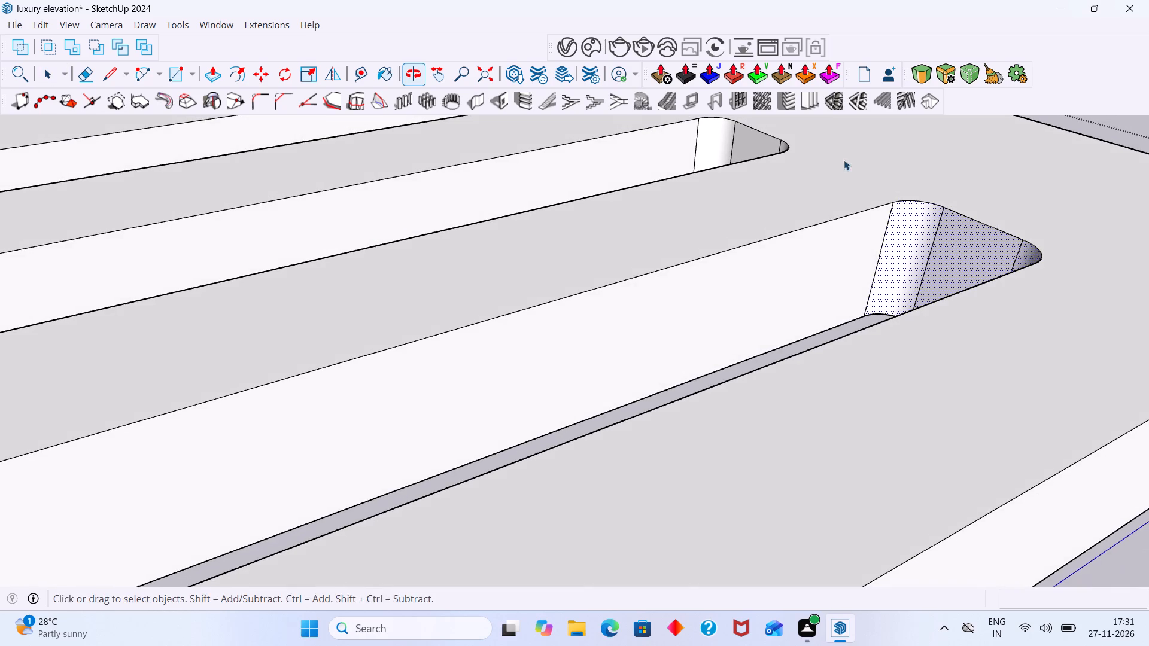
click(735, 74)
click(977, 223)
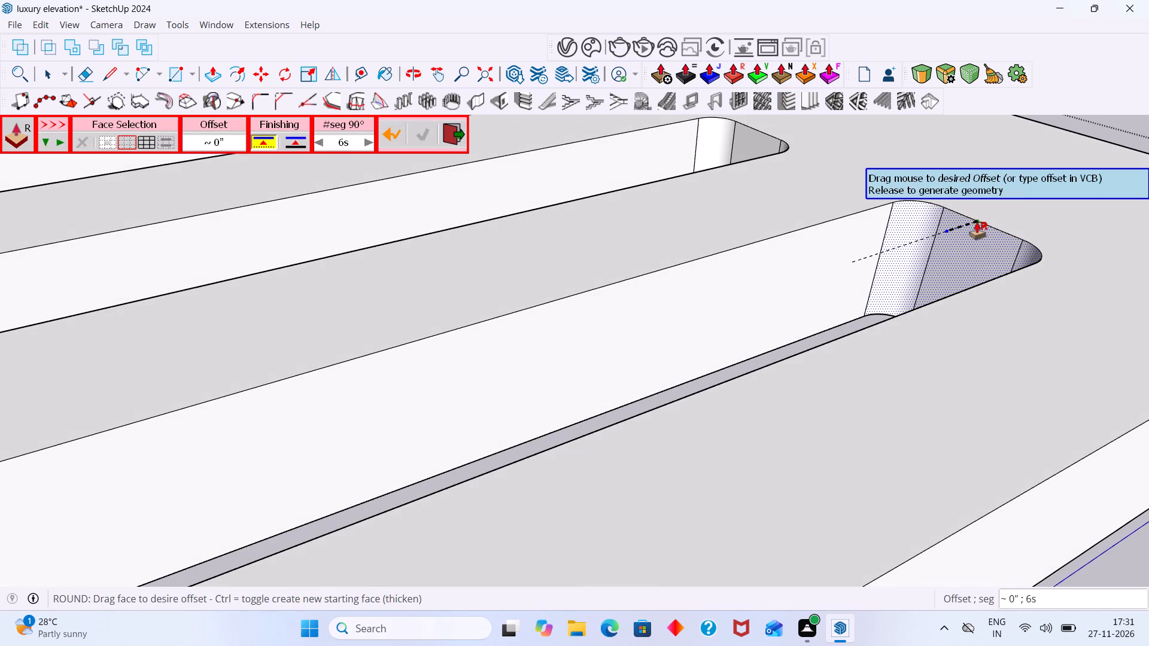
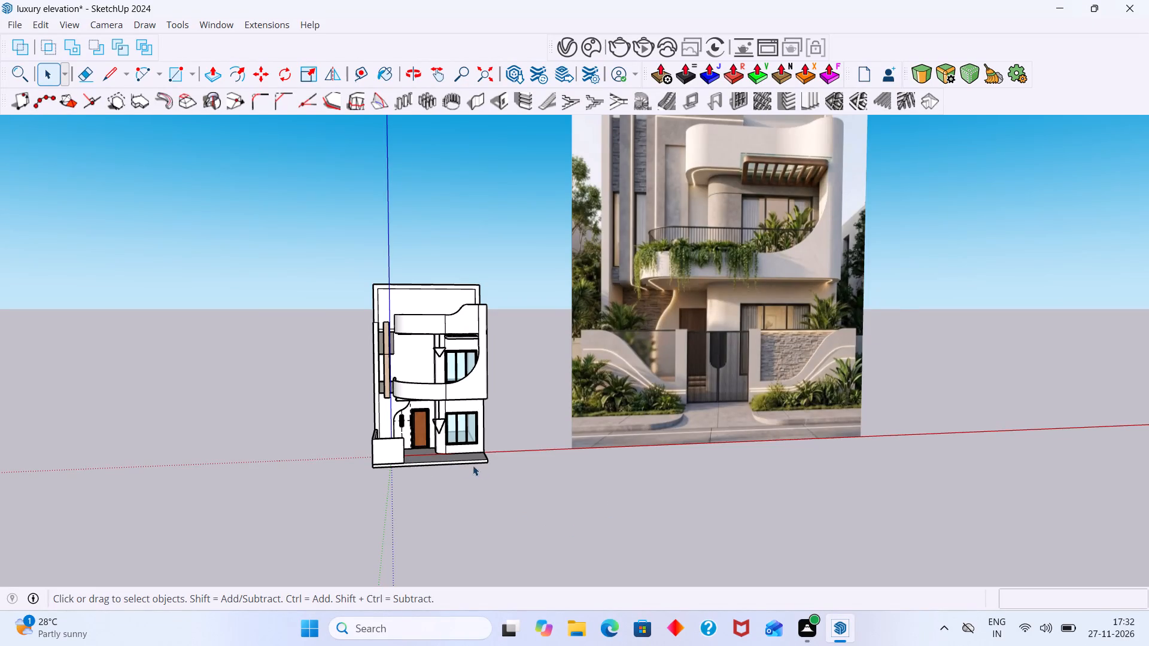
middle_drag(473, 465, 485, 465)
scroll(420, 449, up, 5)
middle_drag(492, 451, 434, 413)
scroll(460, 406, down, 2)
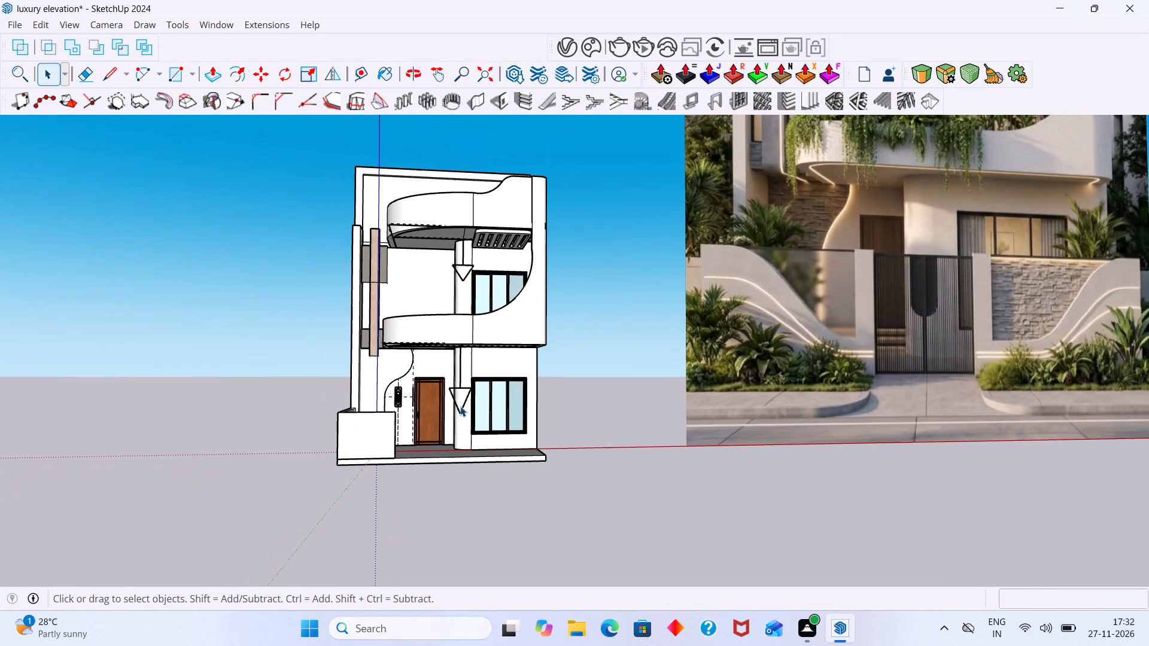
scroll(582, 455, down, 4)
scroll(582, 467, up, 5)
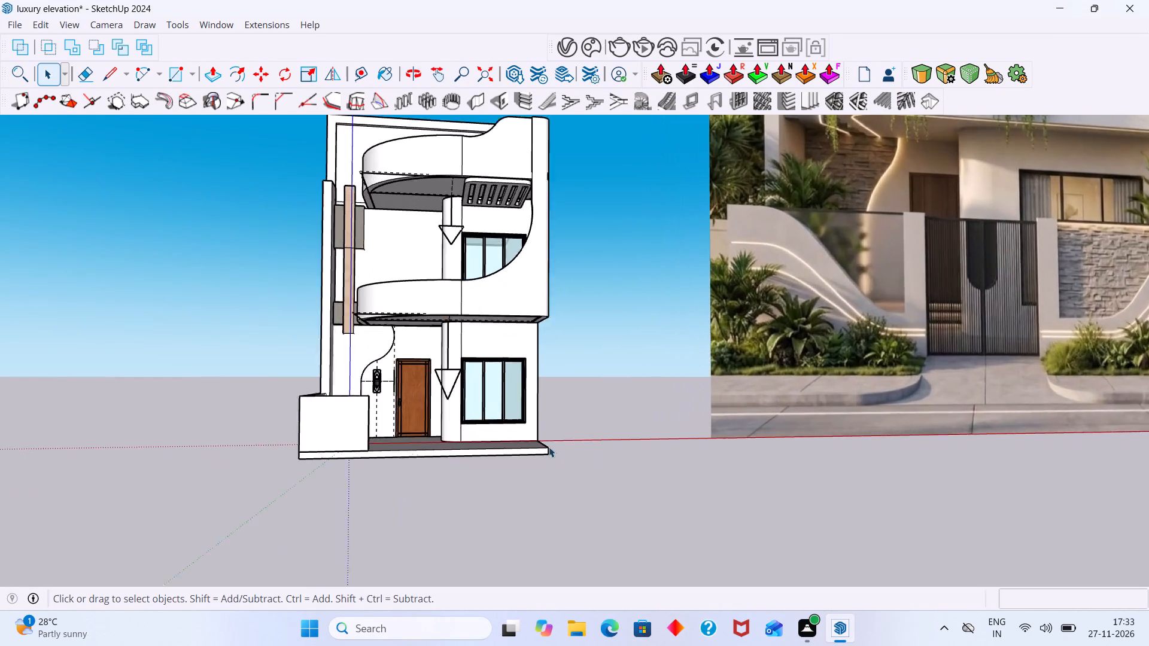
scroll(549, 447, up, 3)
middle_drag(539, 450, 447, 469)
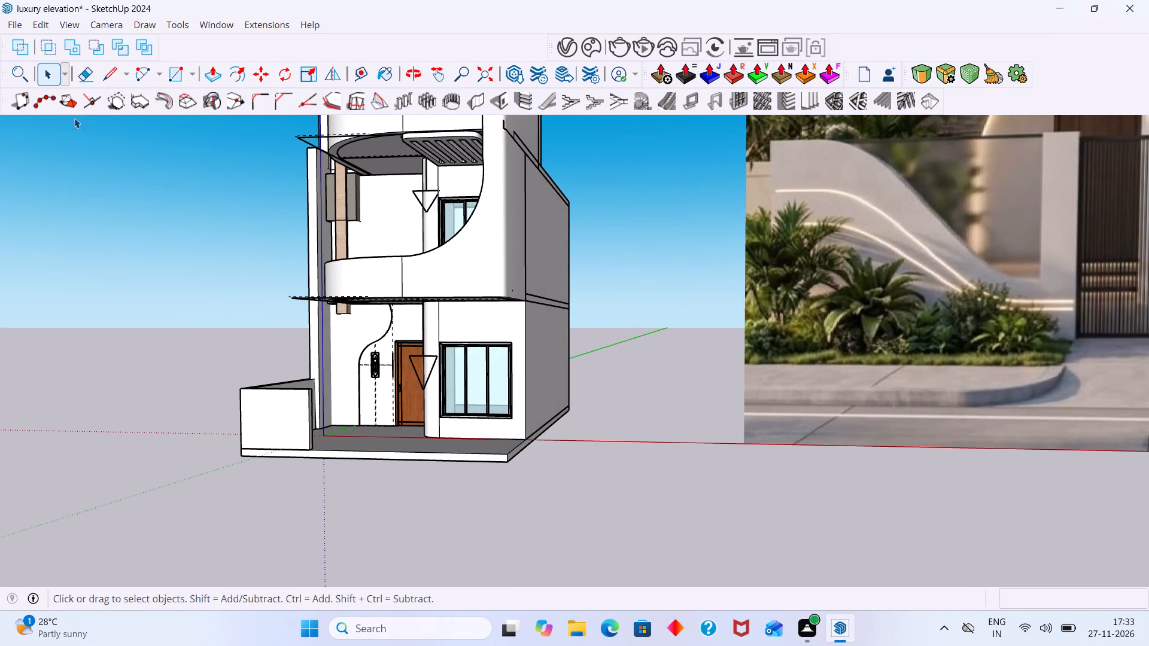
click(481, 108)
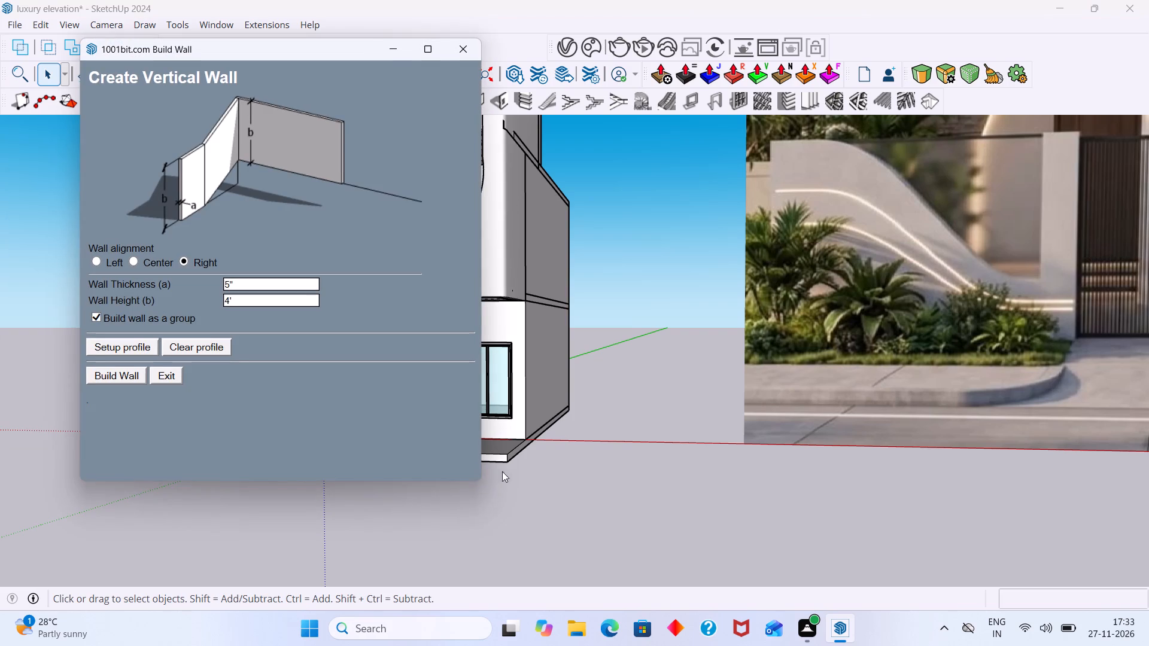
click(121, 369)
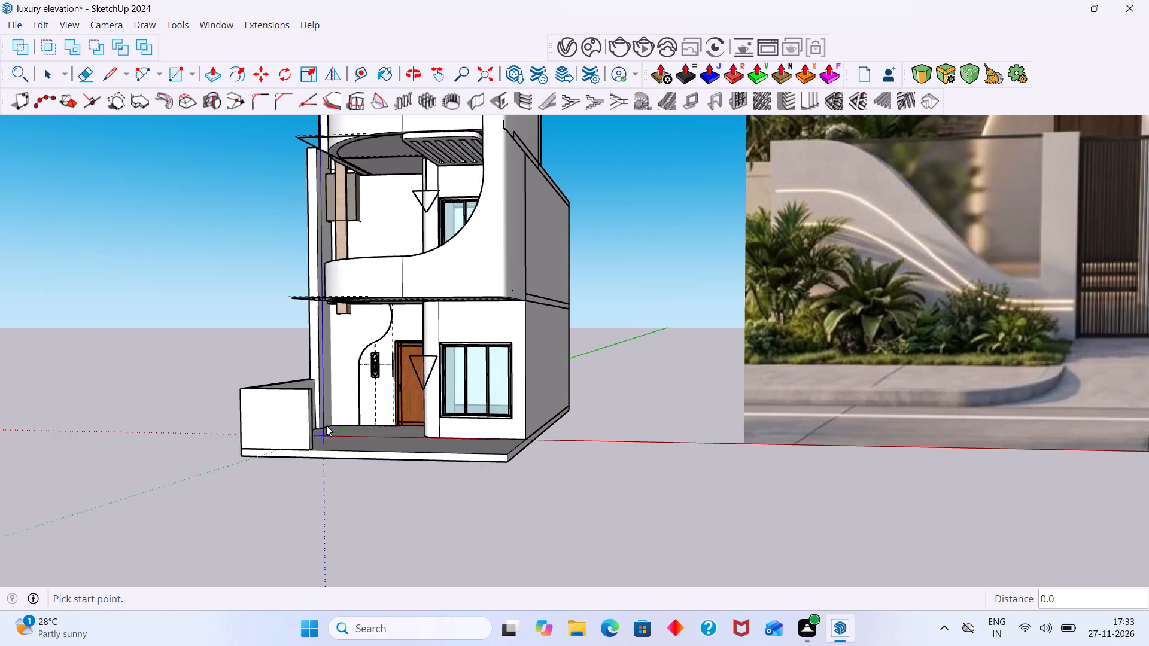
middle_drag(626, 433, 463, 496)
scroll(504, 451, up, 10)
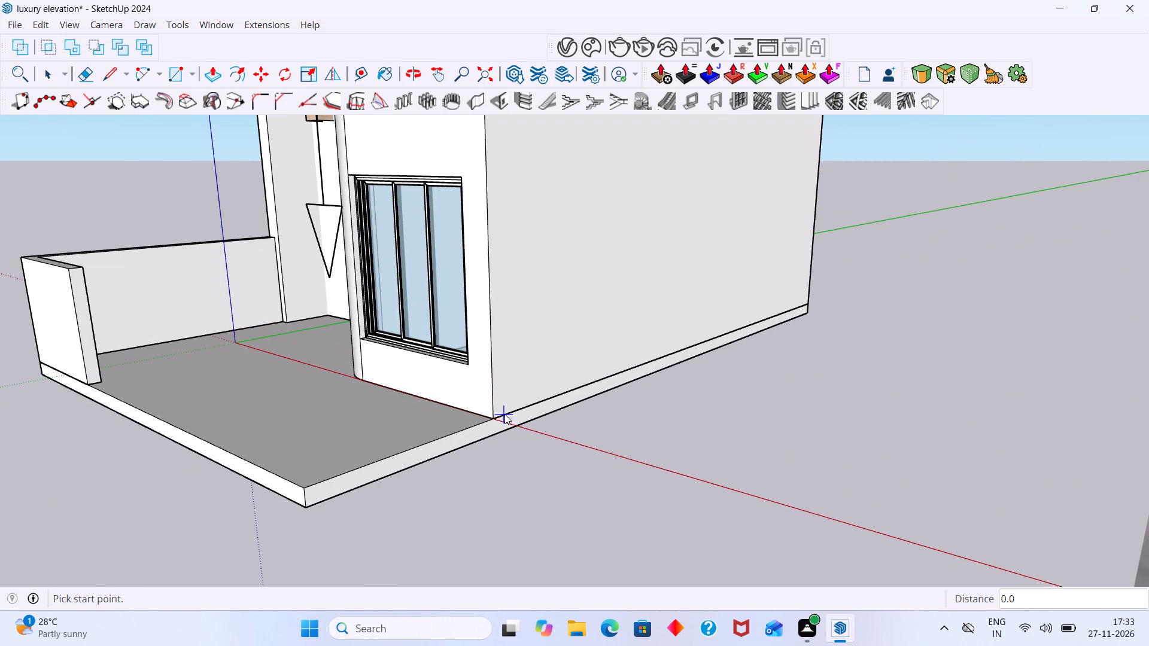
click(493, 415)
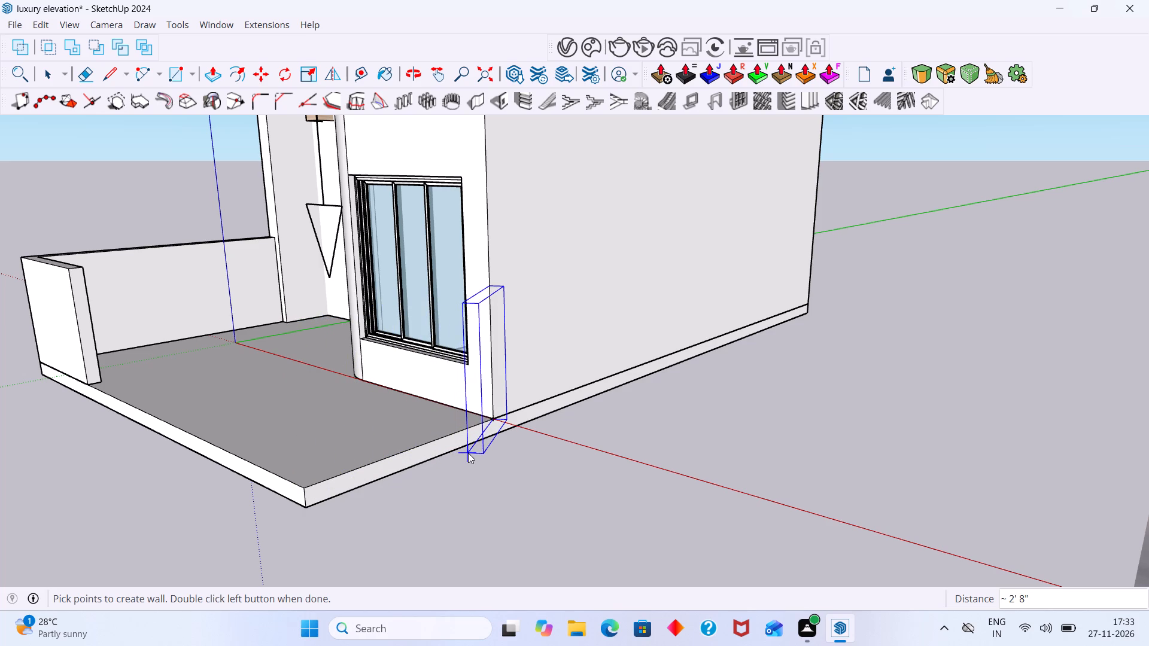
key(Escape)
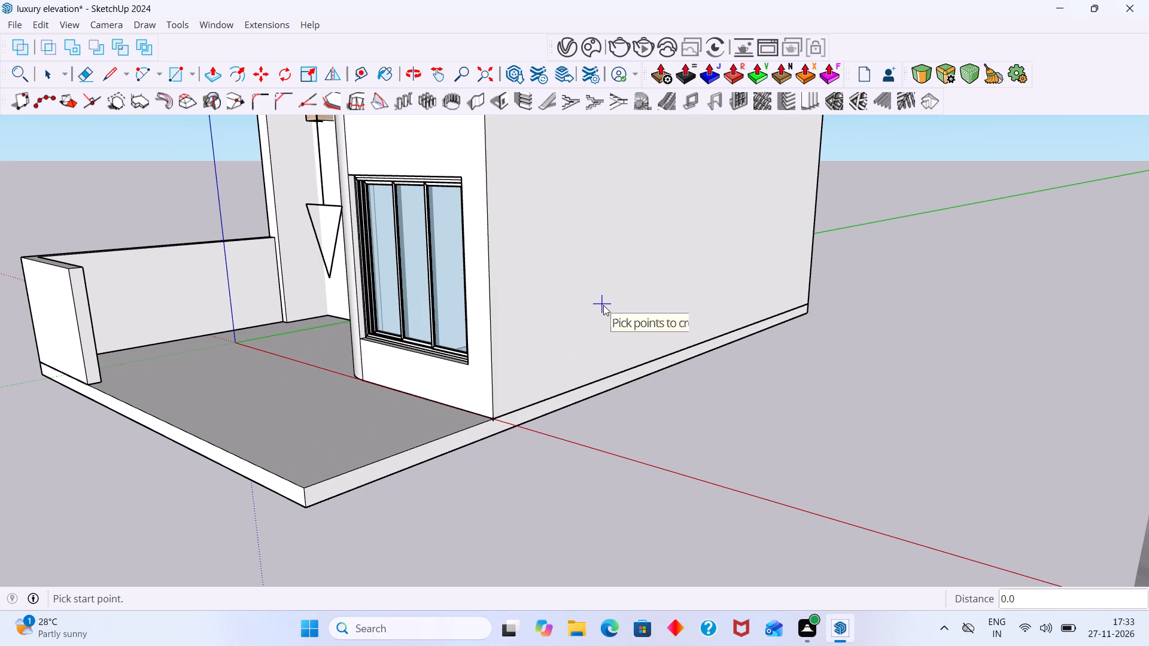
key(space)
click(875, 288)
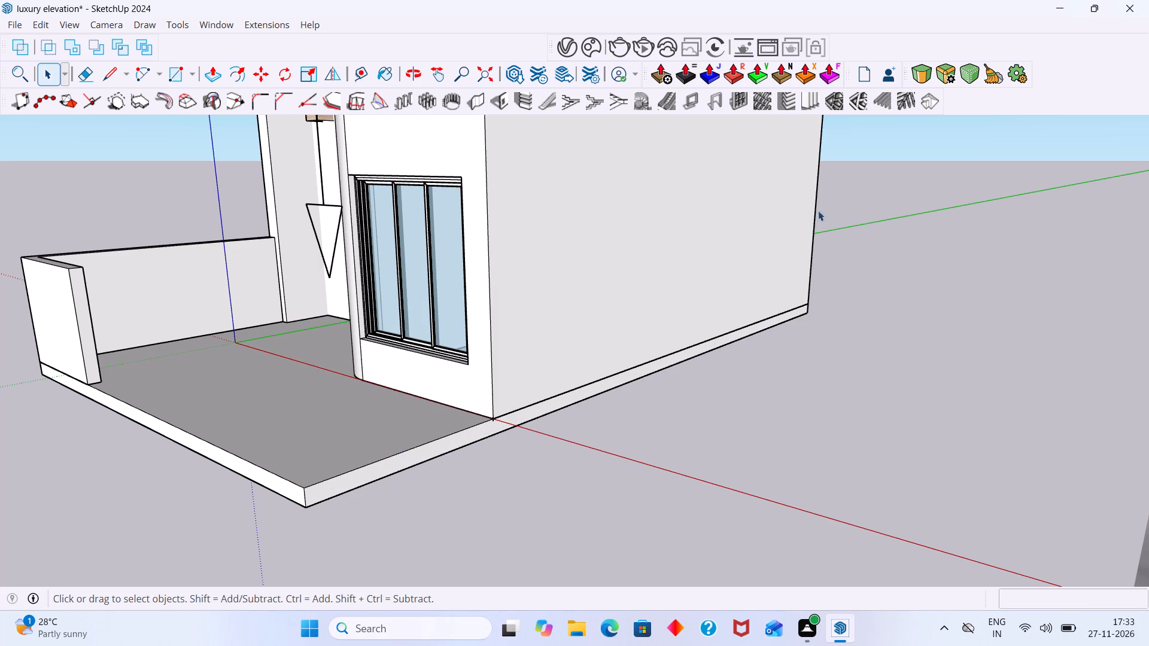
Build a left-aligned wall, 5" thick and 4' high, from the building's window-side corner to the plinth corner and about 5' 3" along the front edge.
click(481, 102)
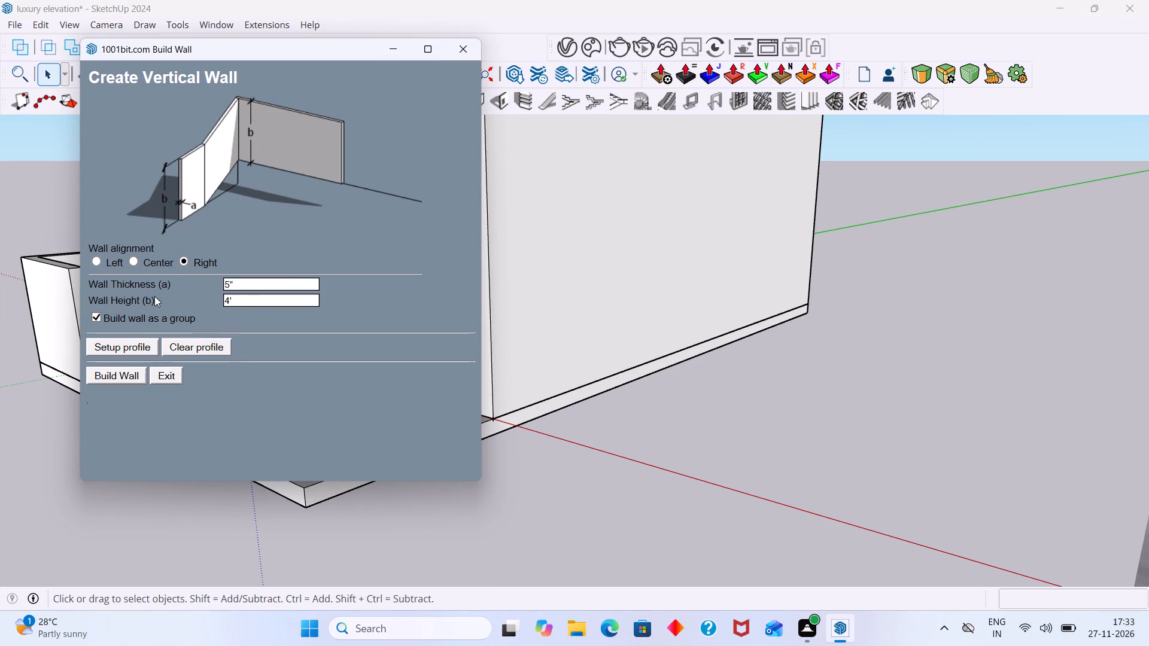
click(98, 263)
click(126, 376)
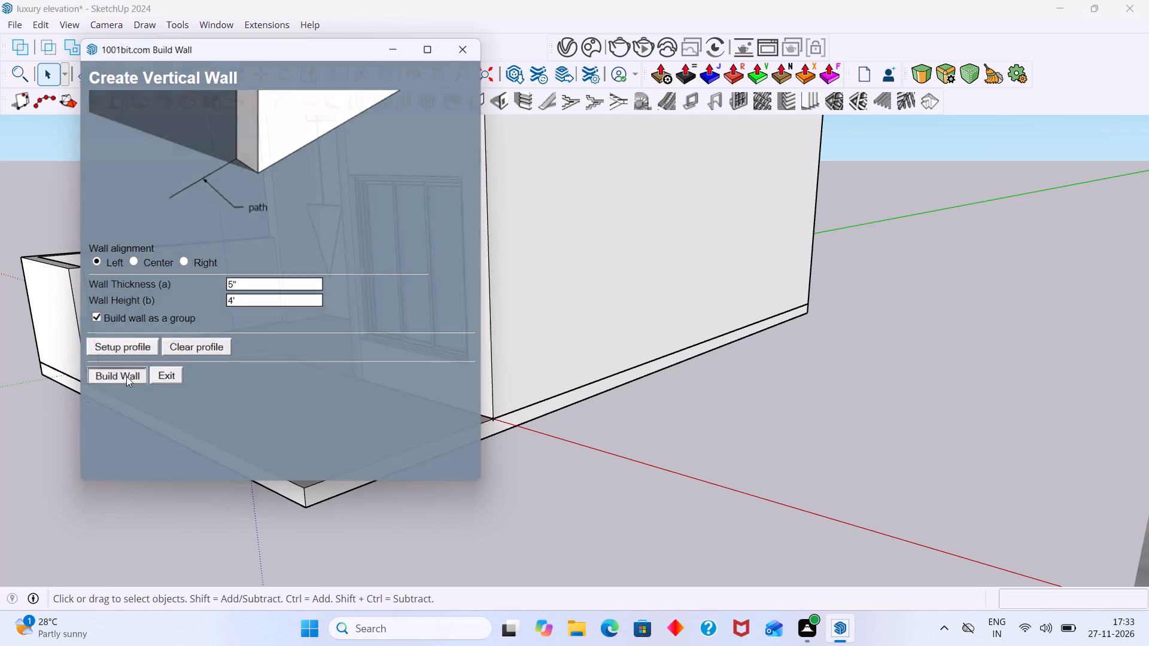
scroll(523, 413, up, 1)
click(490, 419)
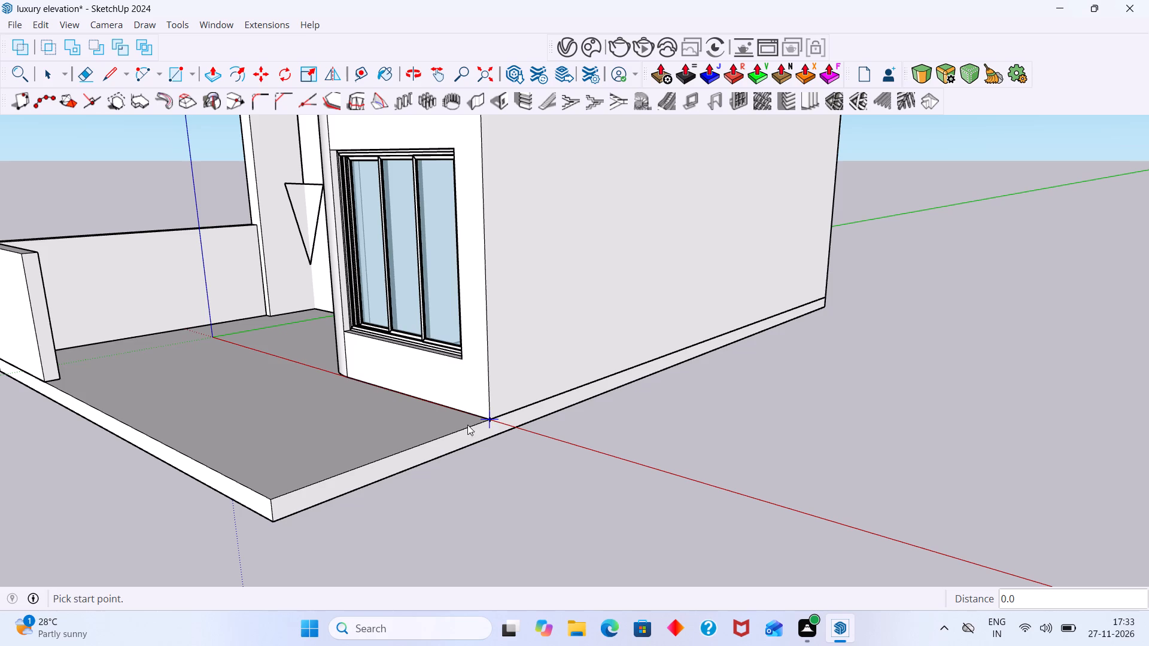
click(270, 502)
middle_drag(172, 458, 209, 456)
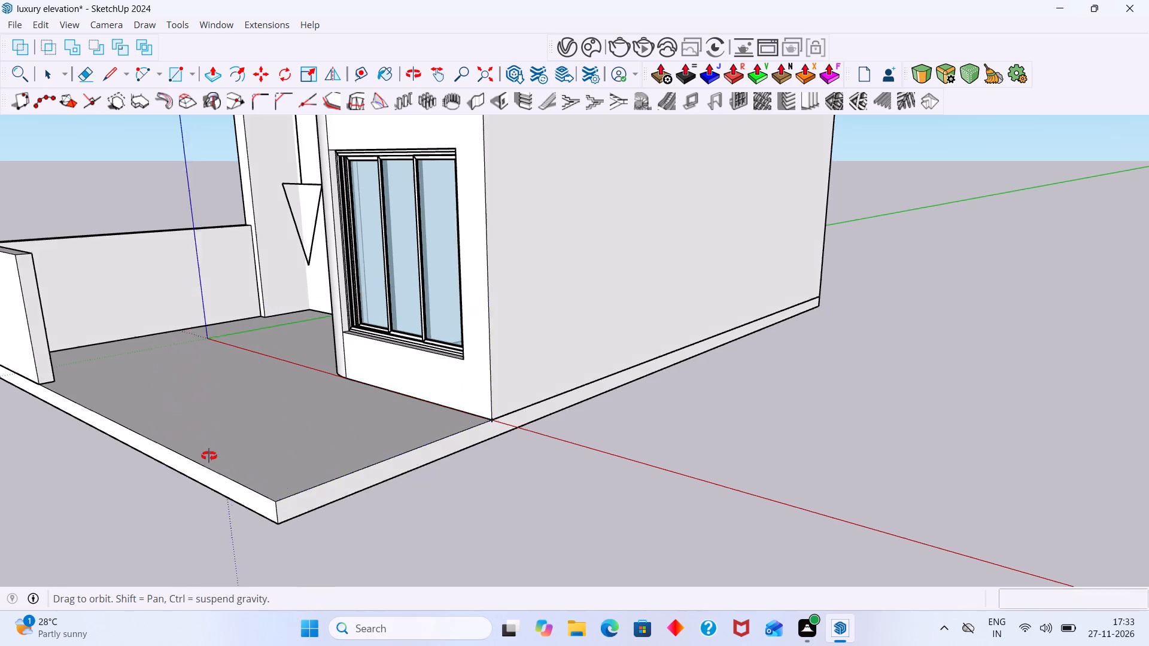
middle_drag(209, 456, 399, 434)
scroll(405, 437, down, 4)
scroll(336, 477, down, 13)
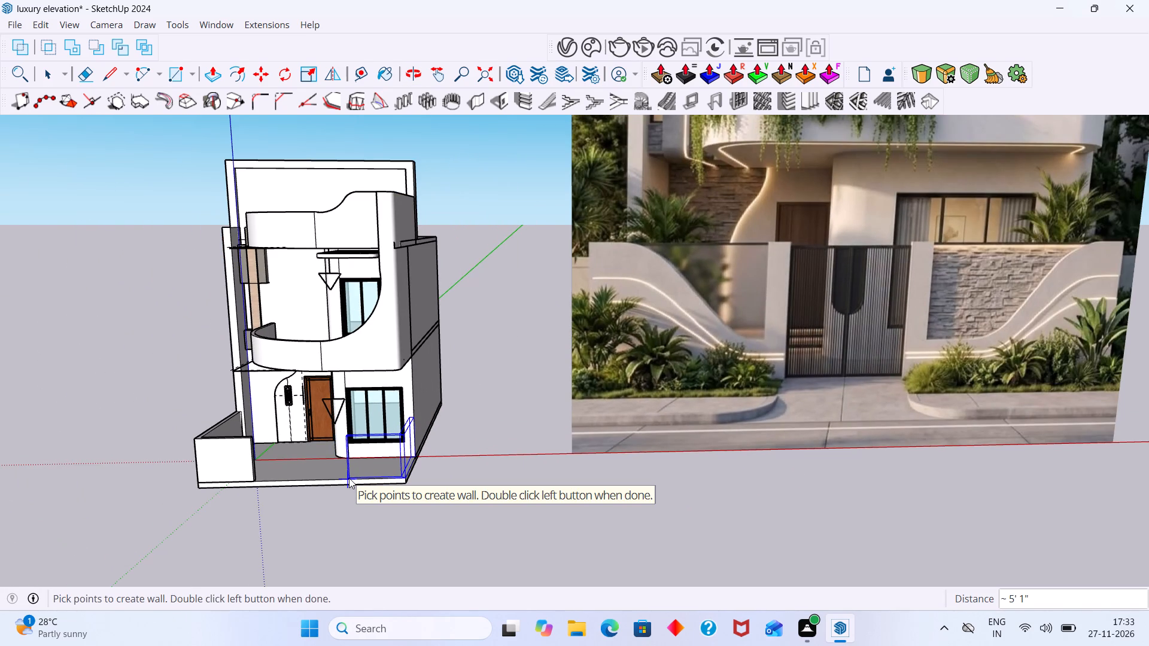
scroll(353, 476, up, 4)
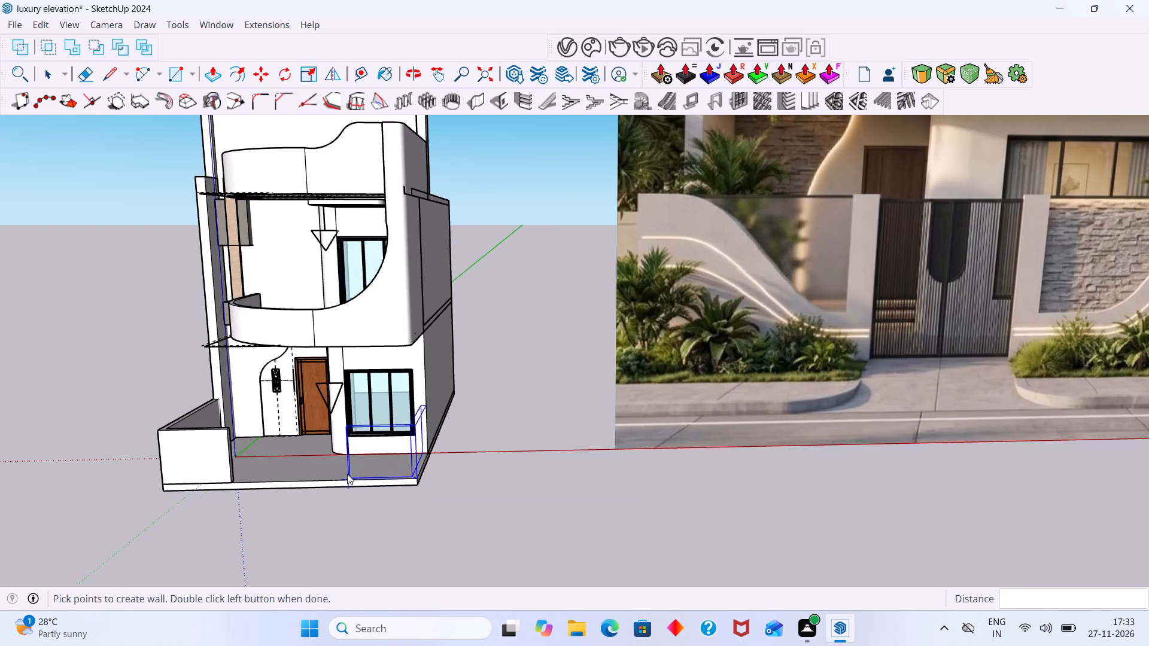
scroll(347, 474, up, 14)
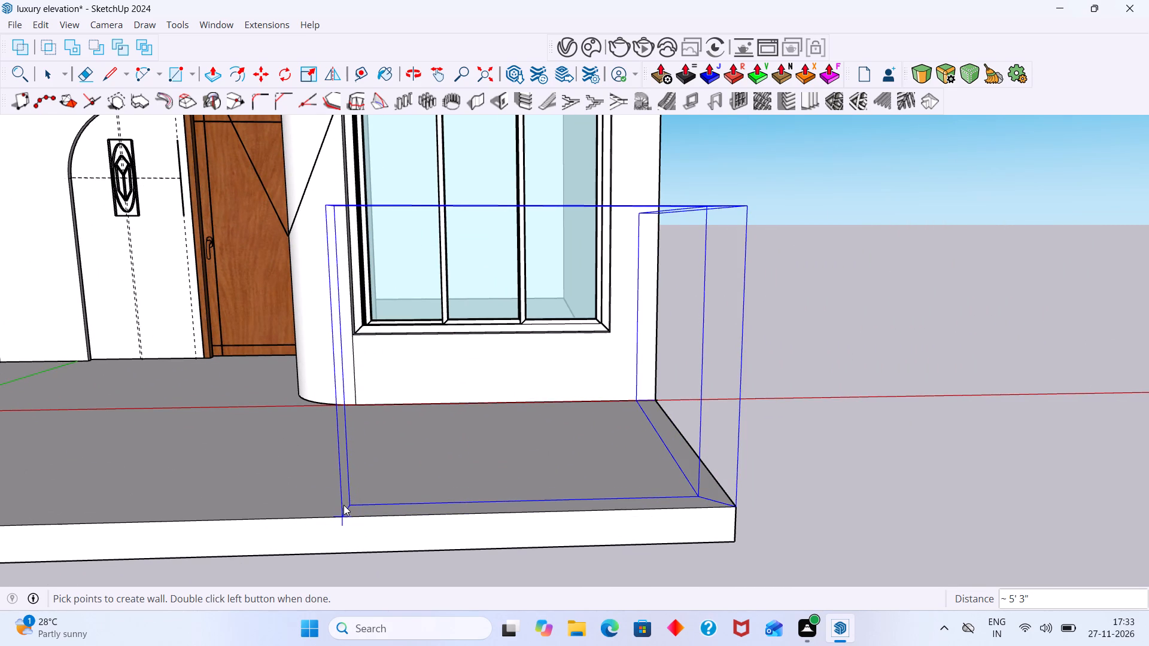
double_click(344, 505)
scroll(467, 494, down, 15)
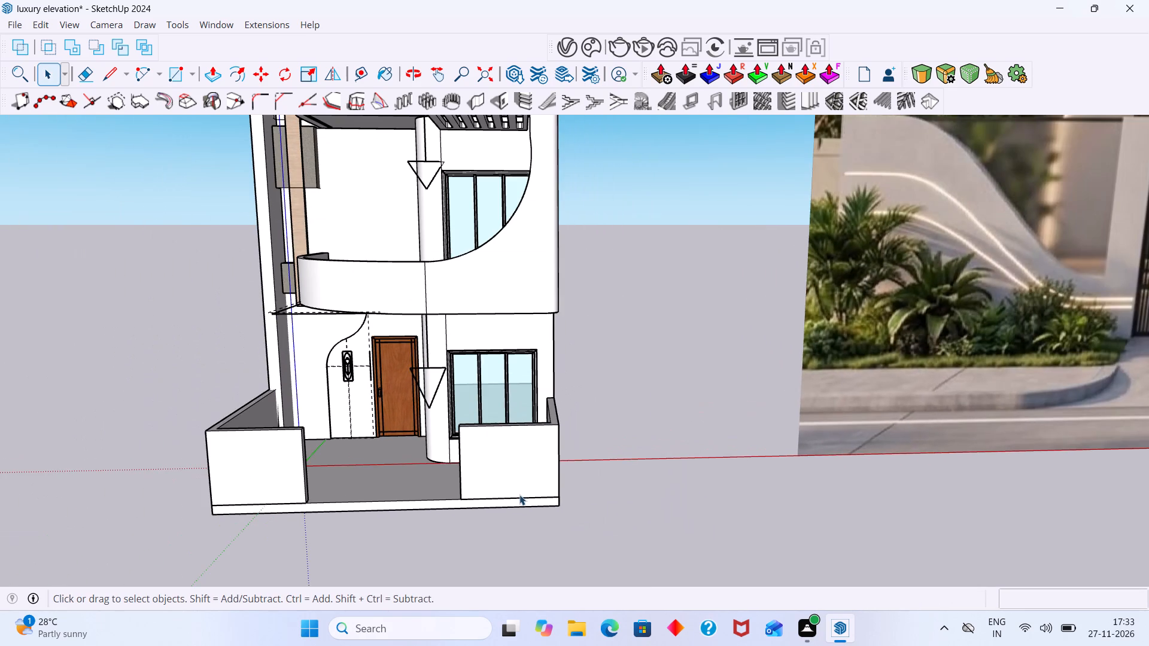
key(space)
Extend the door-side front wall's end face about 5' 2" along the plinth towards the new wall using Joint Push Pull.
scroll(366, 478, up, 6)
middle_drag(307, 470, 212, 491)
scroll(240, 447, up, 7)
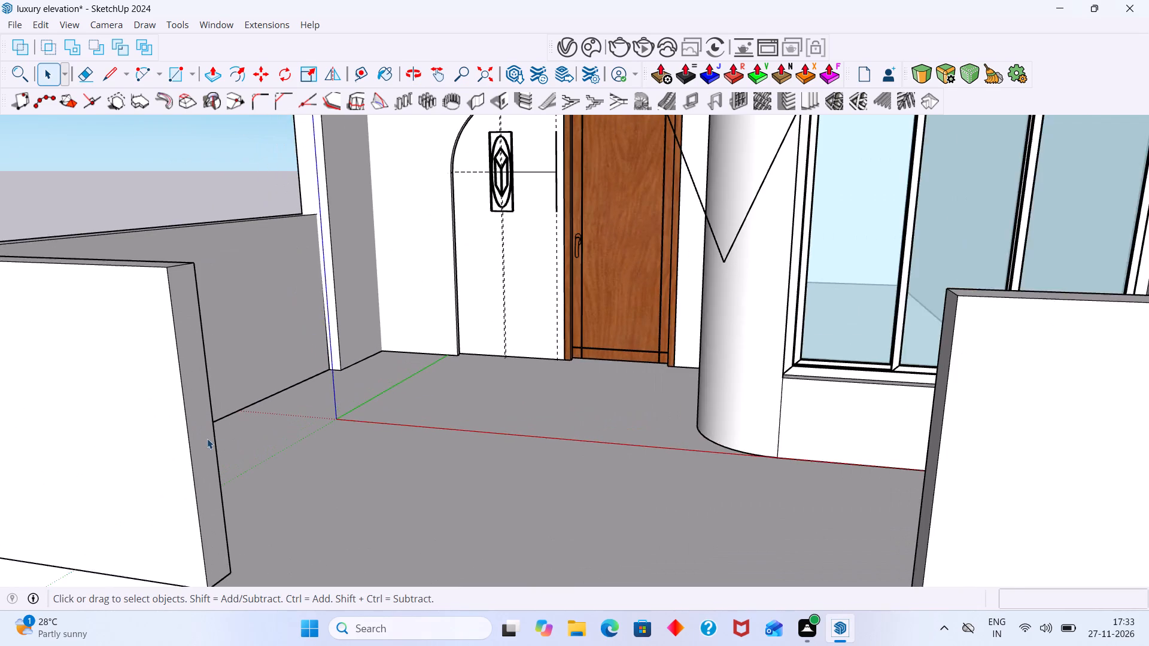
scroll(207, 438, up, 1)
click(707, 72)
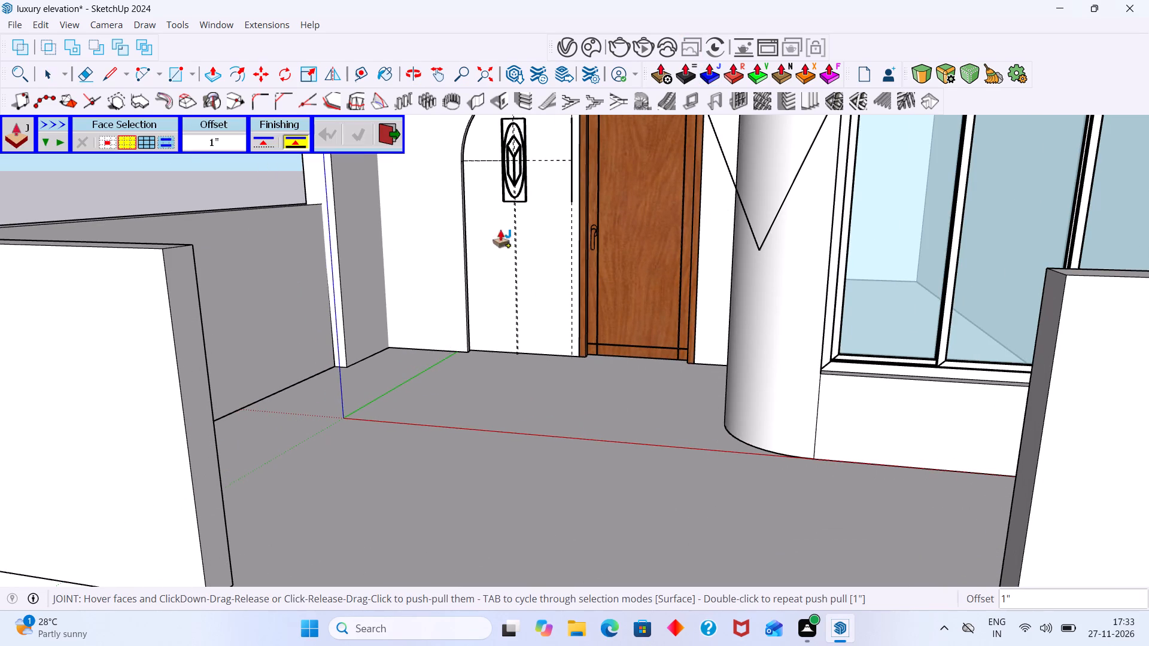
click(207, 451)
scroll(346, 484, down, 6)
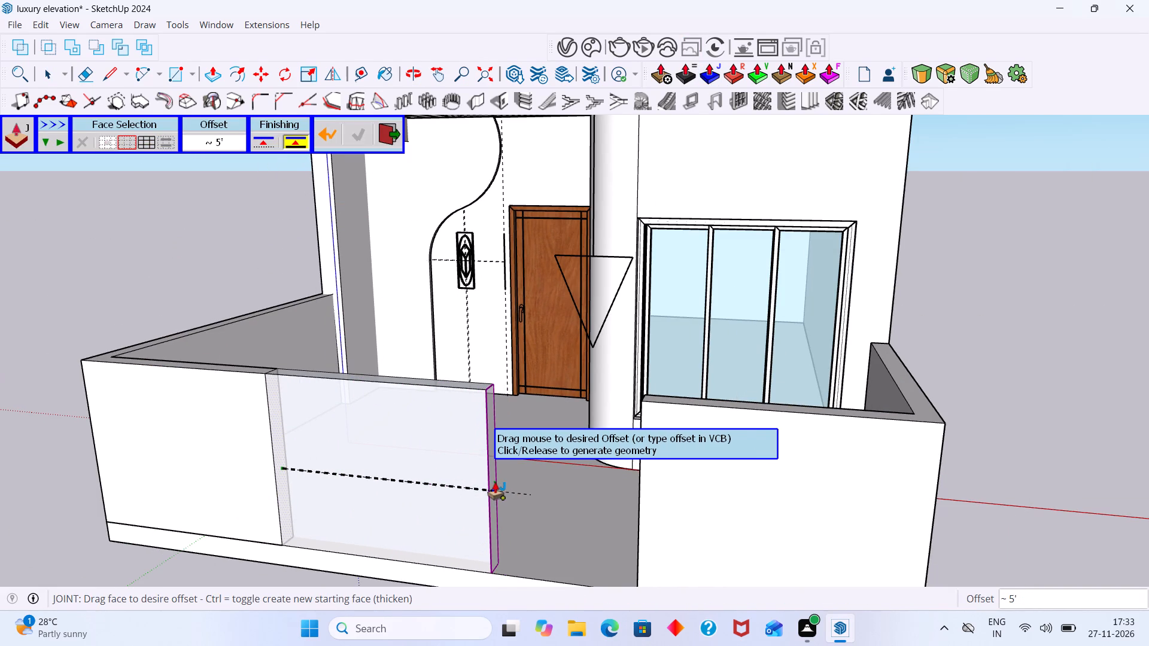
click(503, 483)
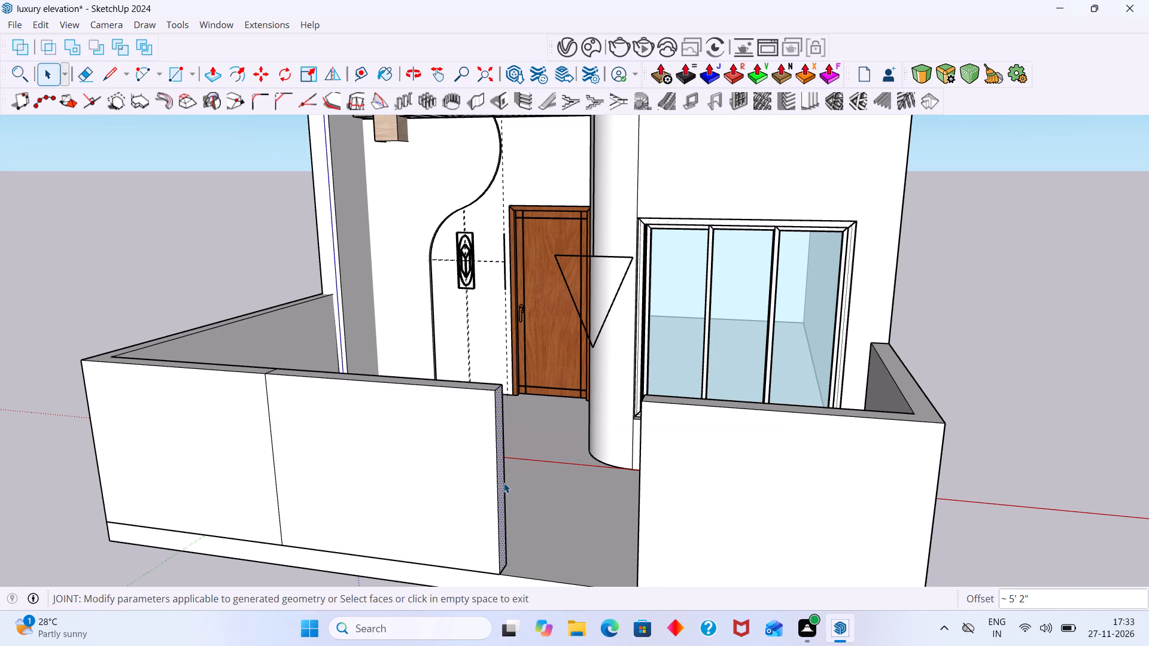
key(space)
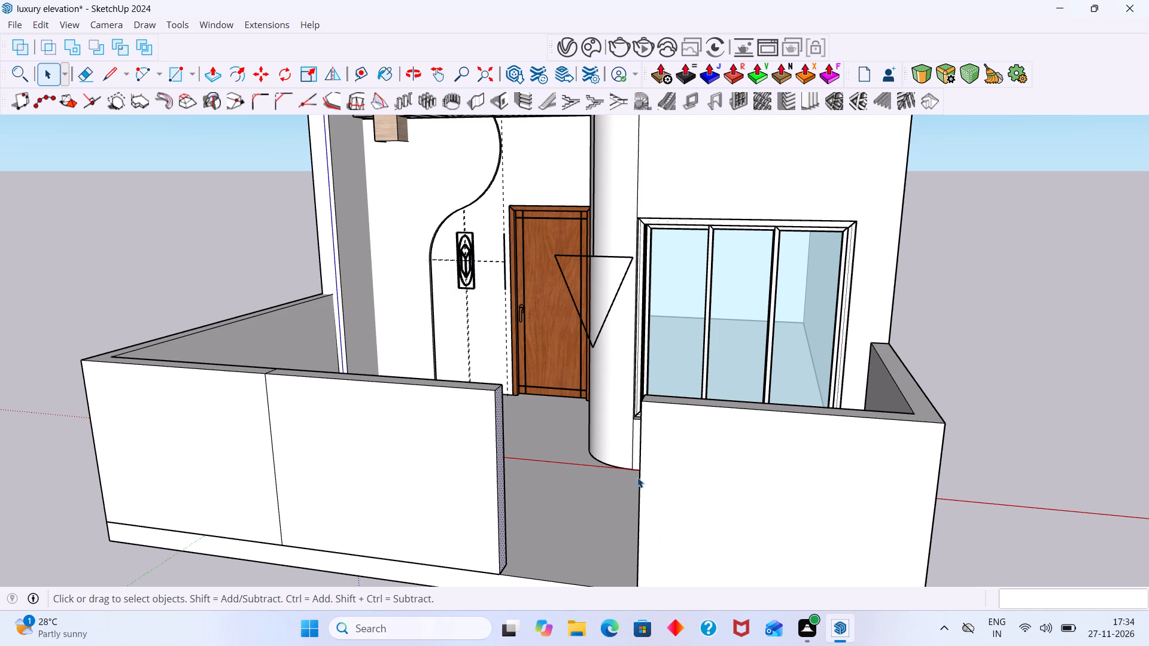
Examine the gate and curved compound walls in the reference image and compare them with the model's front walls.
scroll(607, 462, up, 1)
scroll(587, 453, down, 8)
scroll(802, 366, down, 14)
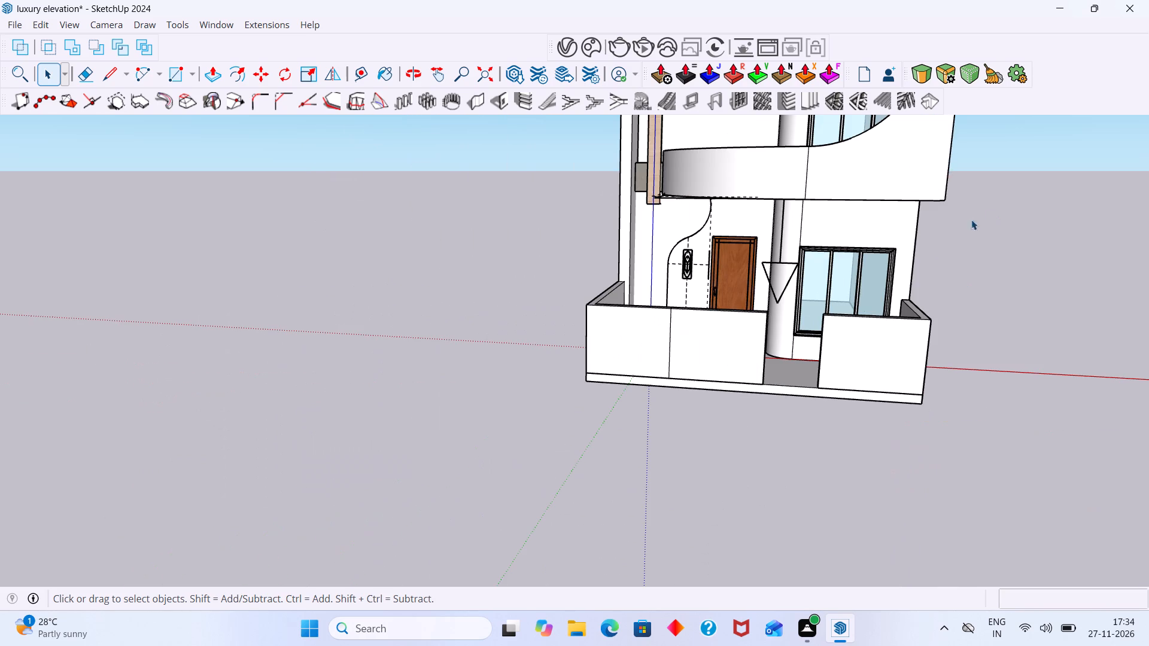
shift+middle_drag(881, 264, 671, 259)
scroll(721, 269, down, 9)
shift+middle_drag(767, 288, 629, 359)
middle_drag(695, 357, 849, 374)
scroll(937, 273, up, 14)
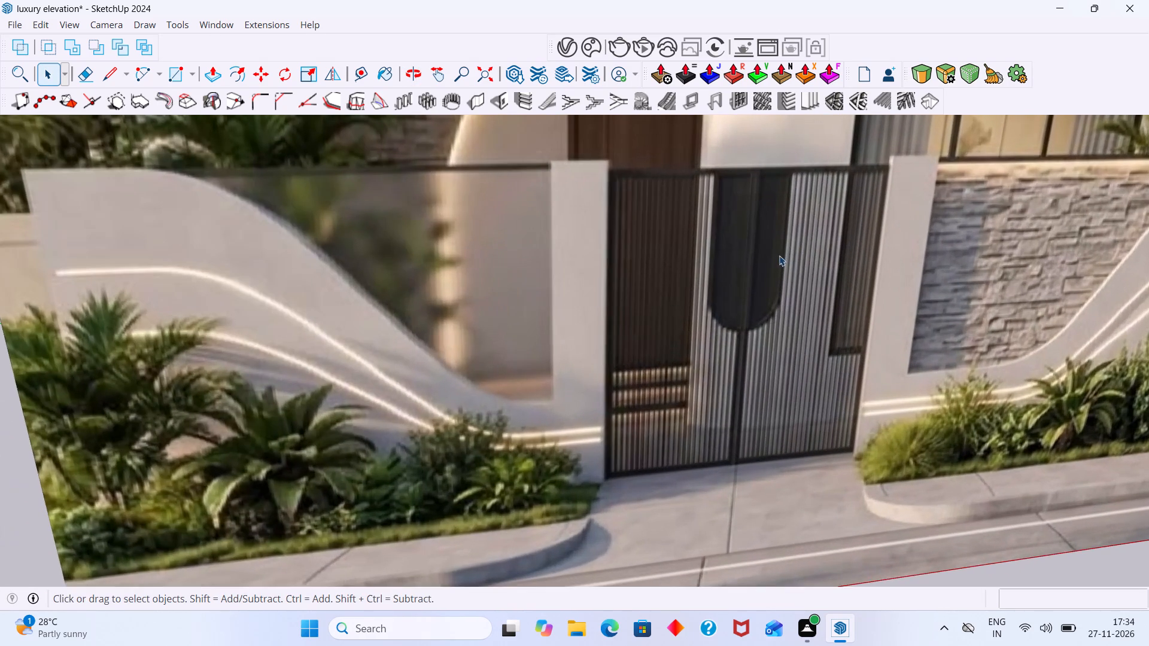
scroll(767, 262, up, 1)
scroll(767, 262, down, 12)
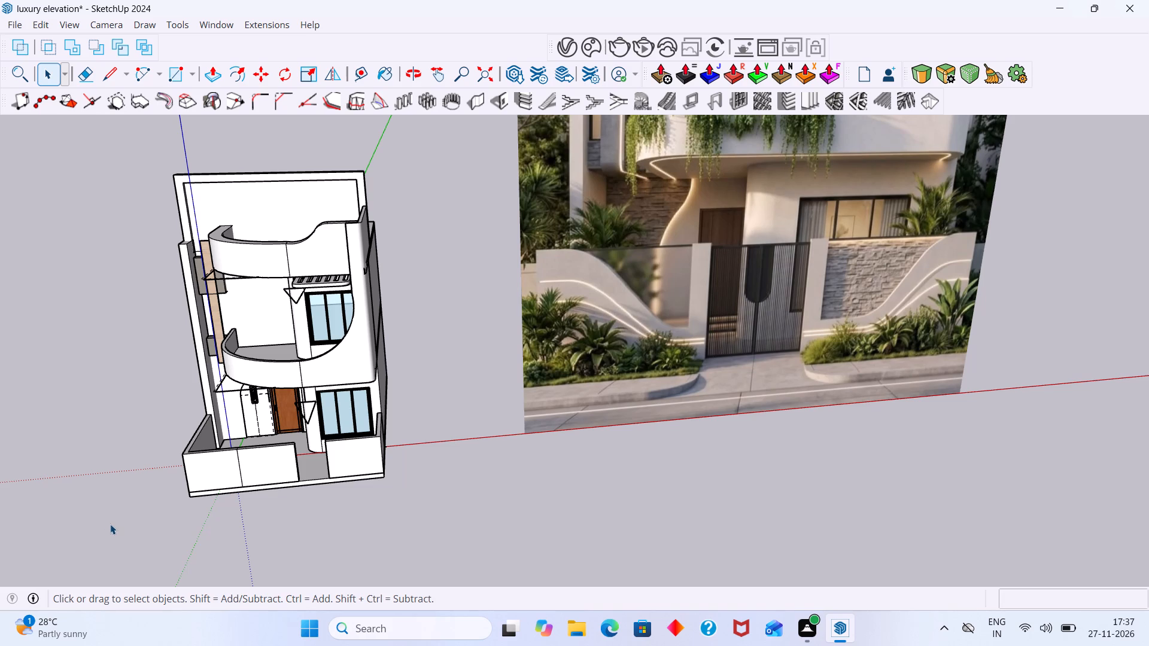
scroll(89, 534, down, 9)
middle_drag(279, 476, 339, 418)
scroll(305, 439, down, 9)
middle_drag(275, 481, 320, 417)
scroll(288, 446, down, 8)
middle_drag(259, 476, 268, 483)
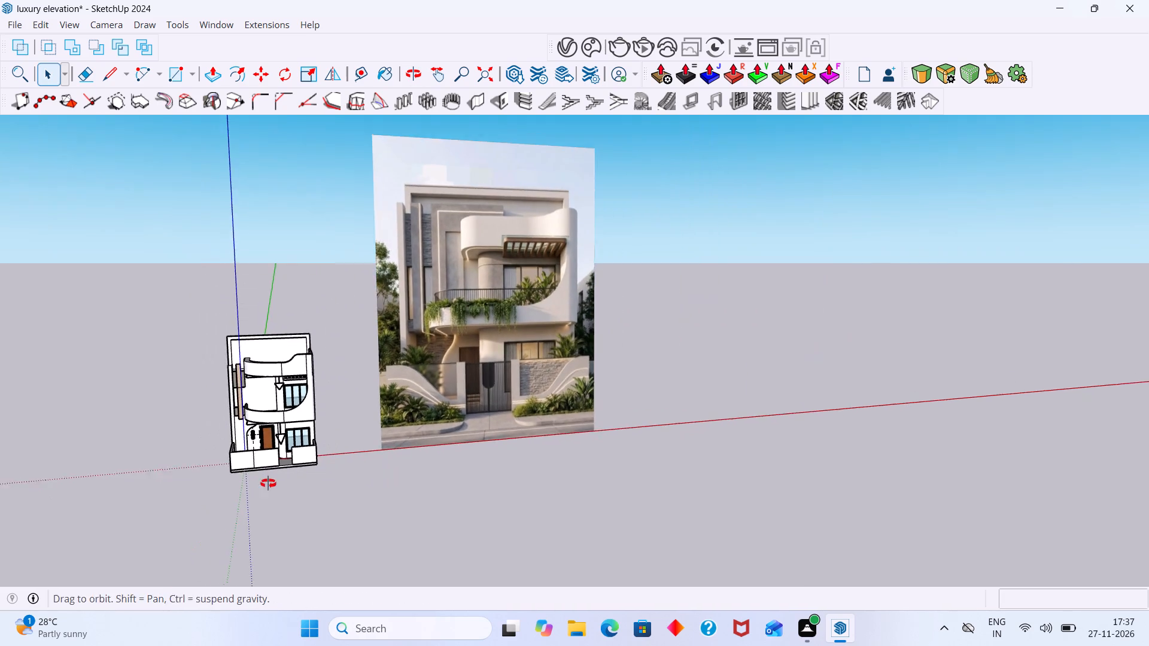
middle_drag(268, 483, 272, 484)
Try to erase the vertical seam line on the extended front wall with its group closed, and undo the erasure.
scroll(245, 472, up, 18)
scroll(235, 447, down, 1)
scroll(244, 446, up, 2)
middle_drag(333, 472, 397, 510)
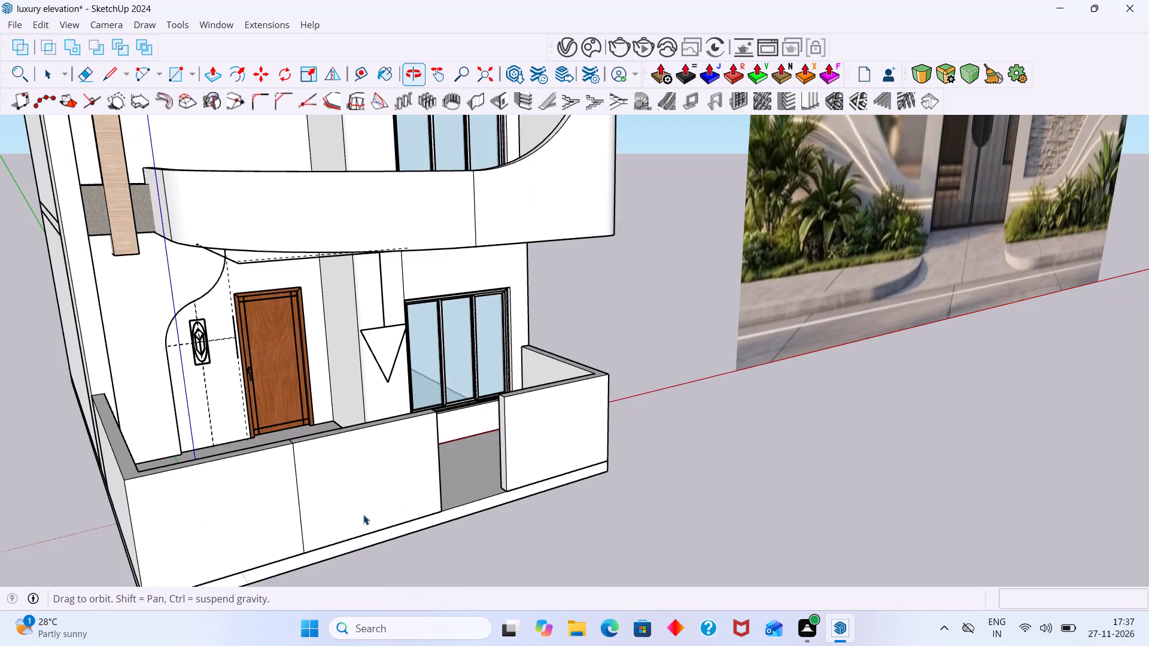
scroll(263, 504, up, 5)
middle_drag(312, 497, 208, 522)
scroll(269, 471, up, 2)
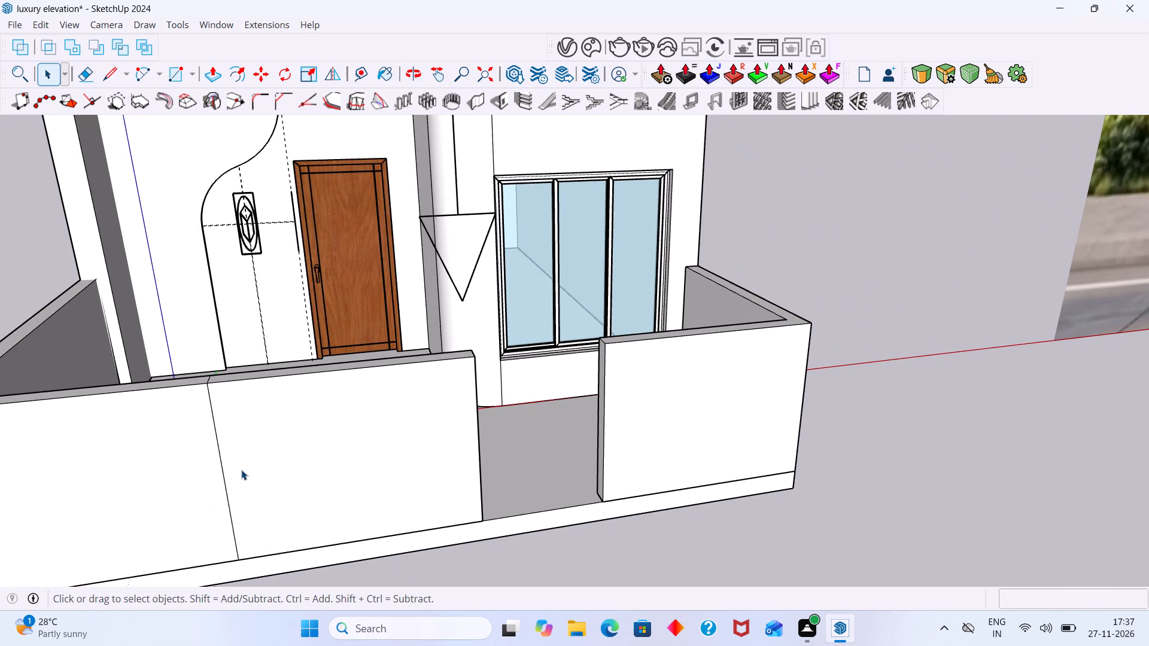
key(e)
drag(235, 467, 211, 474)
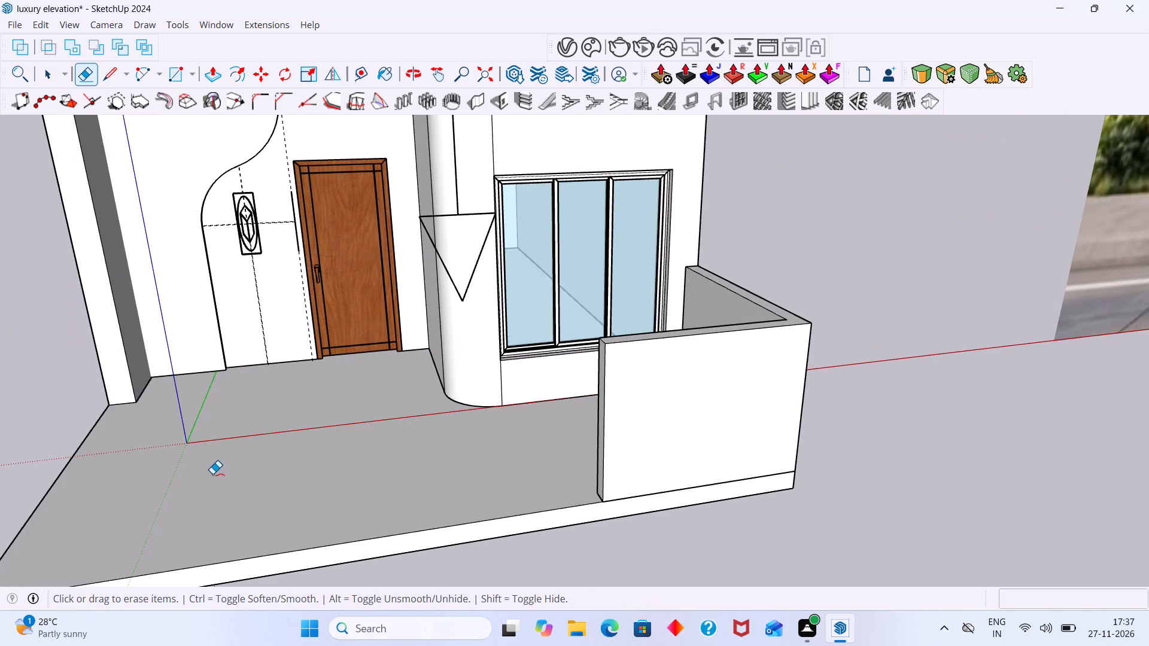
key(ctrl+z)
Open the extended front wall's group and erase the leftover seam lines across its outer, top and inner faces.
triple_click(227, 465)
double_click(227, 473)
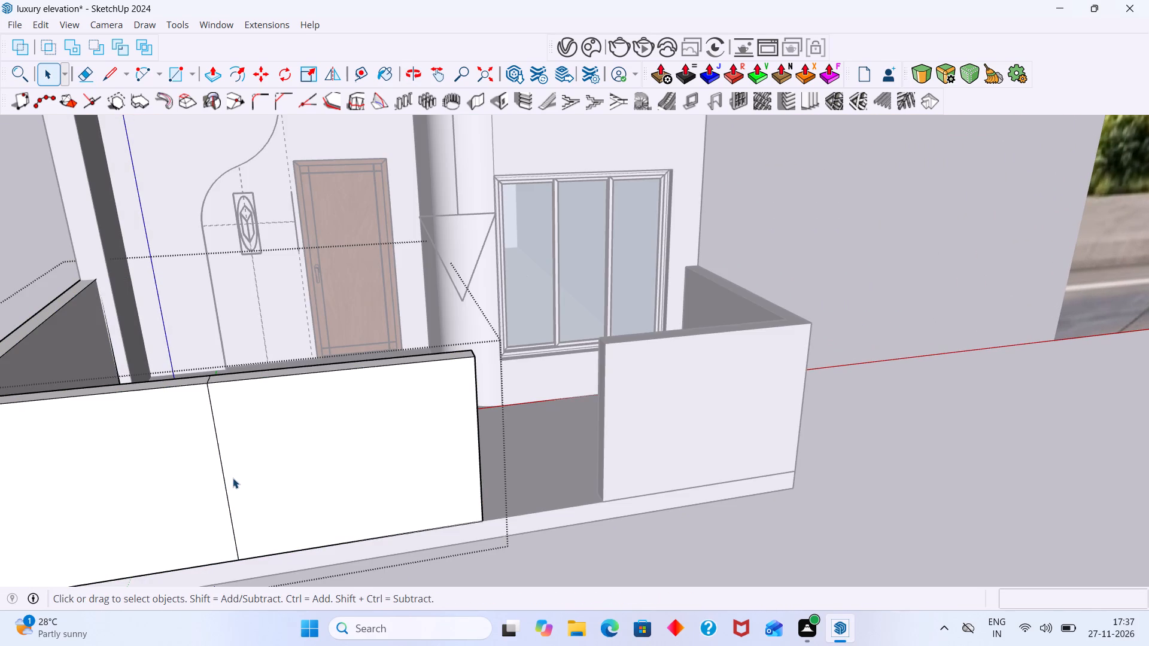
click(233, 479)
key(e)
drag(230, 490, 210, 496)
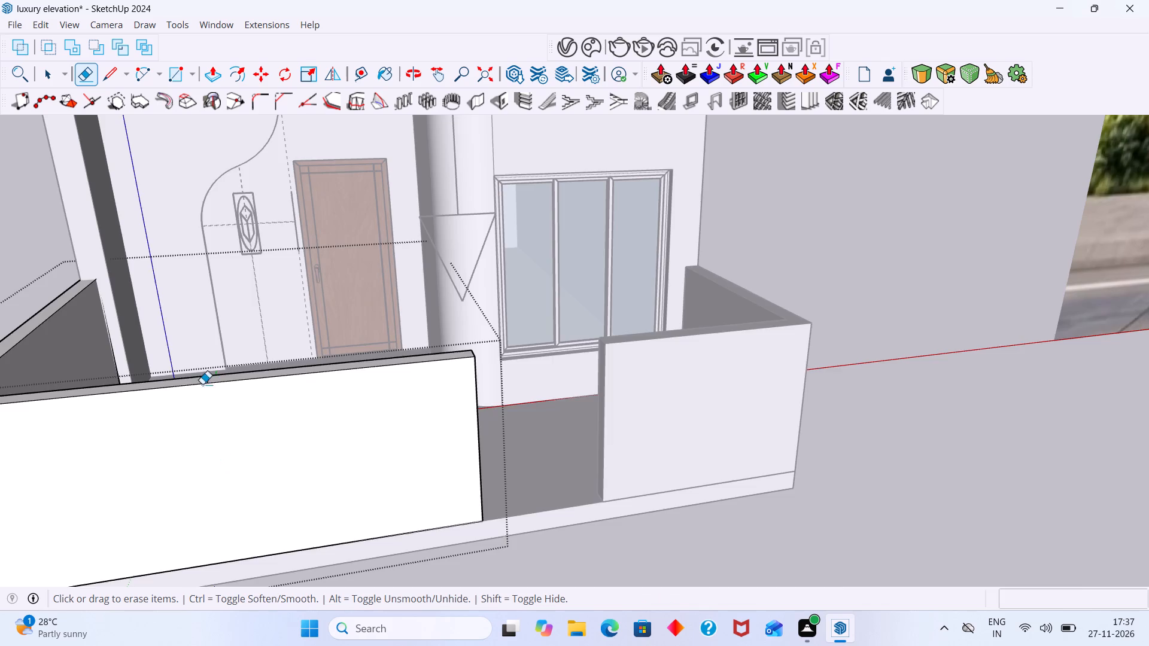
scroll(202, 361, up, 8)
drag(258, 572, 236, 575)
scroll(253, 532, down, 4)
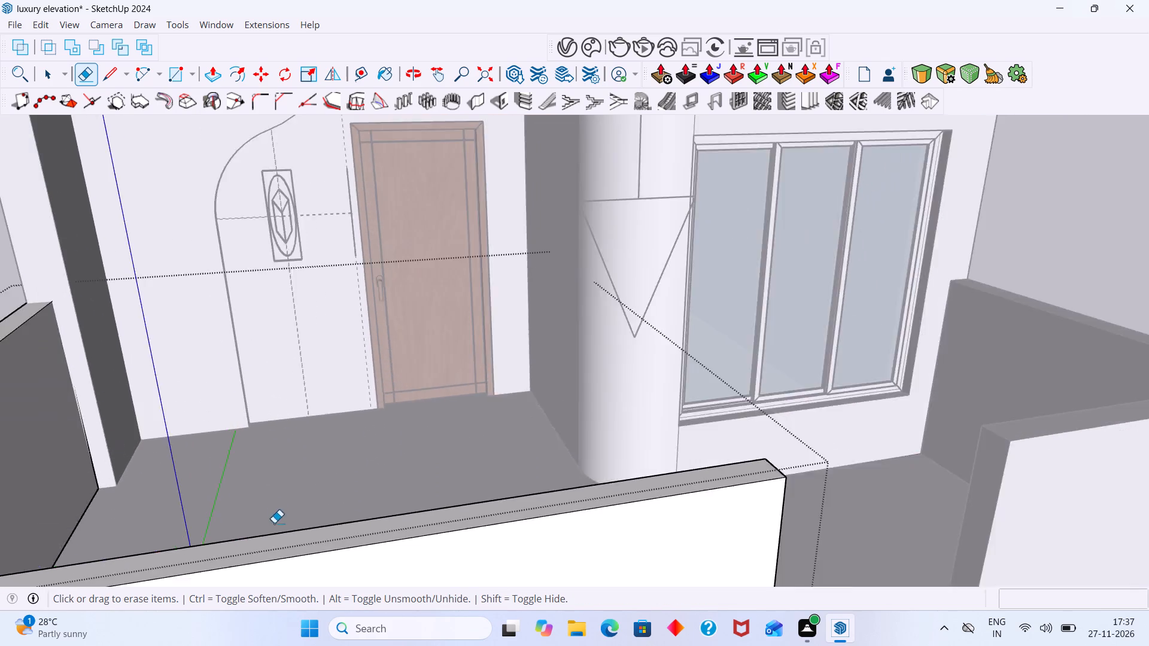
scroll(274, 523, down, 18)
middle_drag(314, 550, 882, 447)
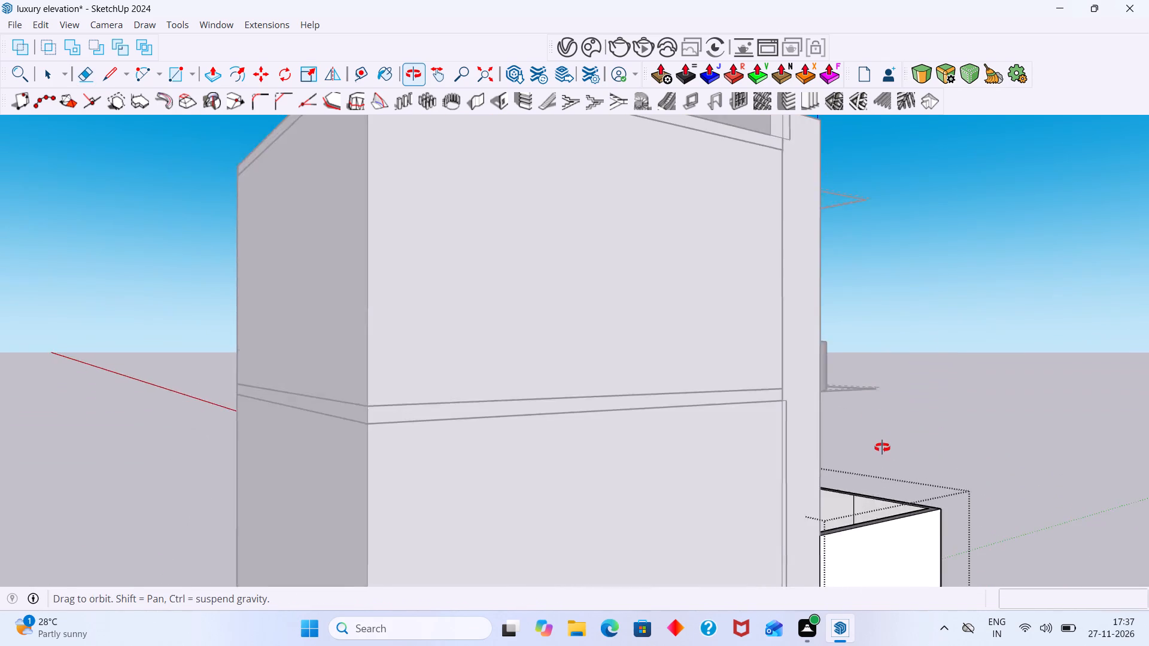
middle_drag(882, 447, 887, 452)
scroll(889, 504, up, 9)
drag(848, 510, 832, 511)
scroll(819, 501, down, 2)
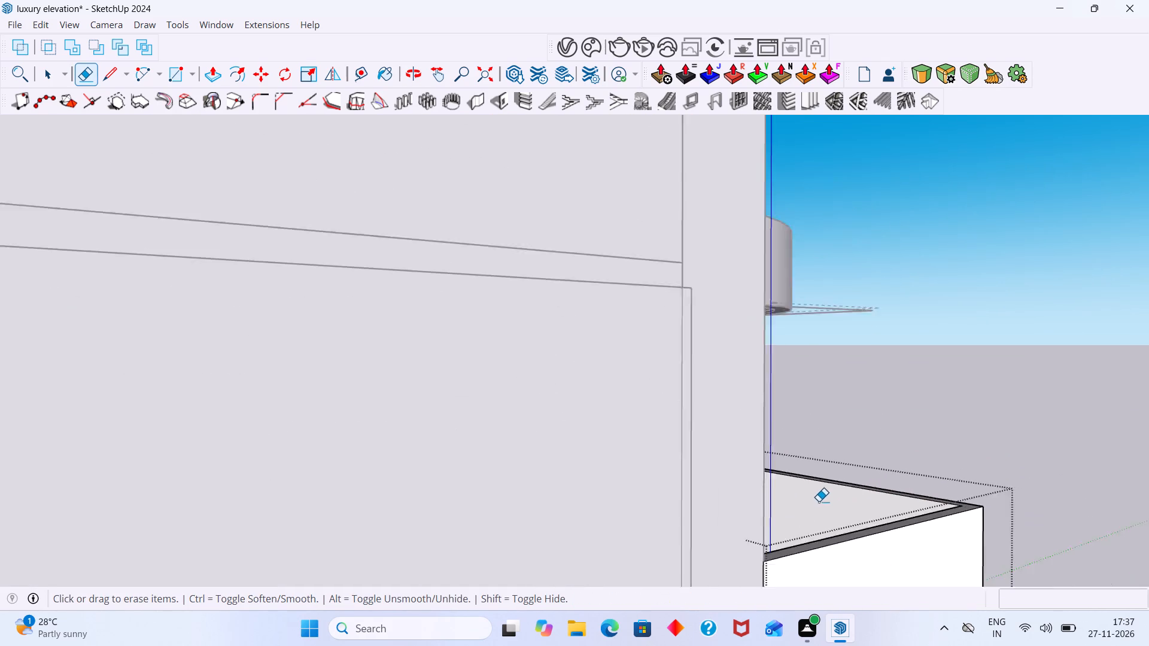
Close the extended front wall's group and return to the whole model.
scroll(819, 501, down, 12)
middle_drag(840, 519, 476, 342)
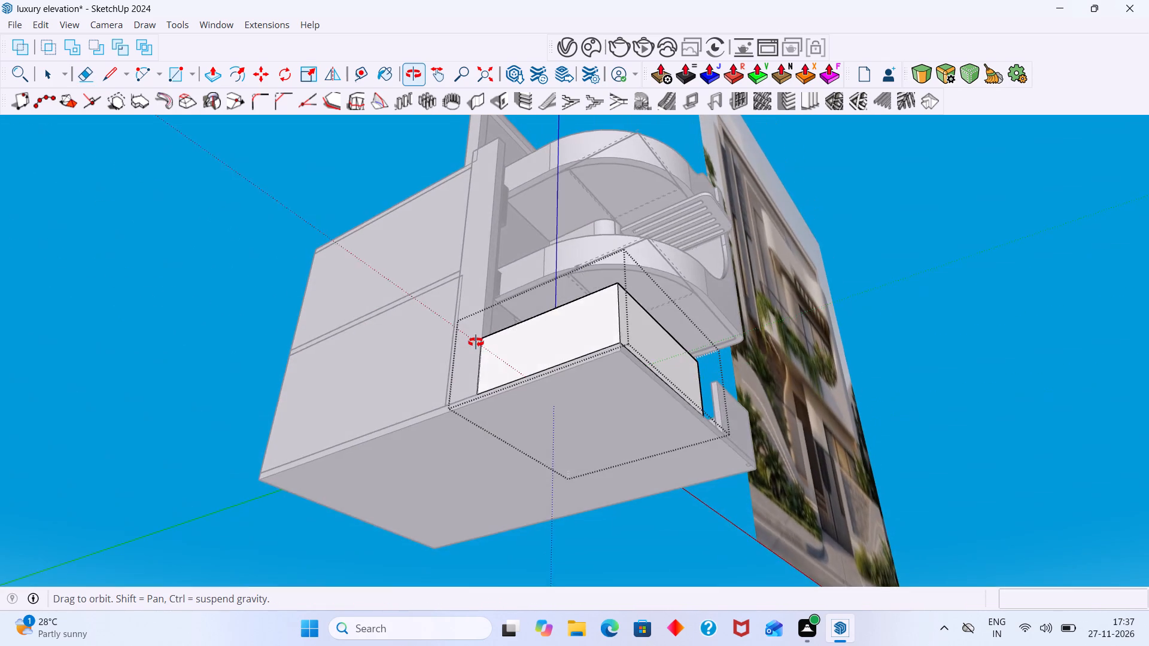
middle_drag(476, 342, 474, 443)
scroll(466, 423, down, 16)
middle_drag(469, 444, 299, 537)
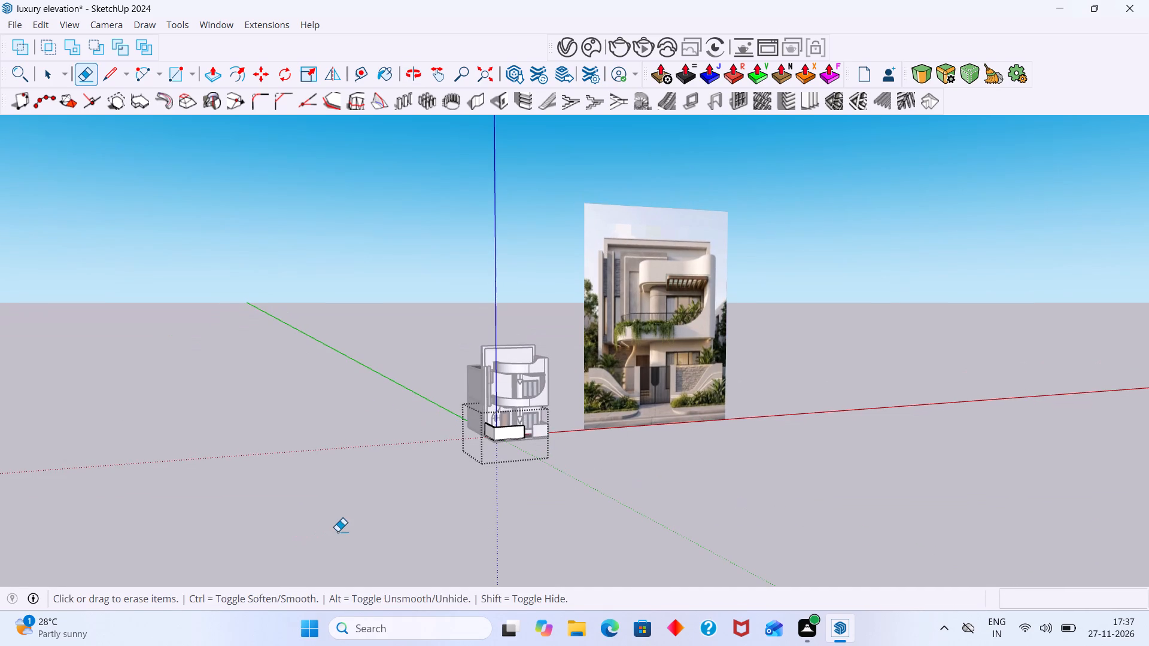
key(space)
click(302, 479)
Examine the two front compound walls and the gate opening from several angles against the reference image.
scroll(527, 388, up, 8)
middle_drag(554, 473, 402, 495)
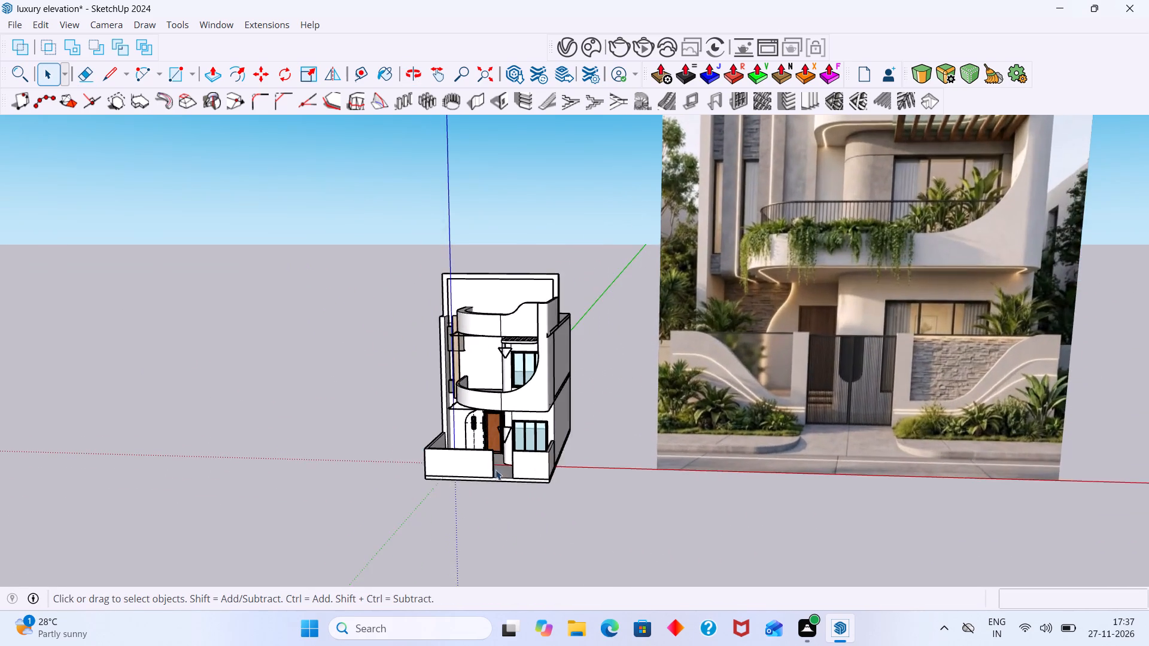
scroll(499, 465, up, 7)
shift+middle_drag(517, 455, 313, 485)
scroll(329, 481, down, 8)
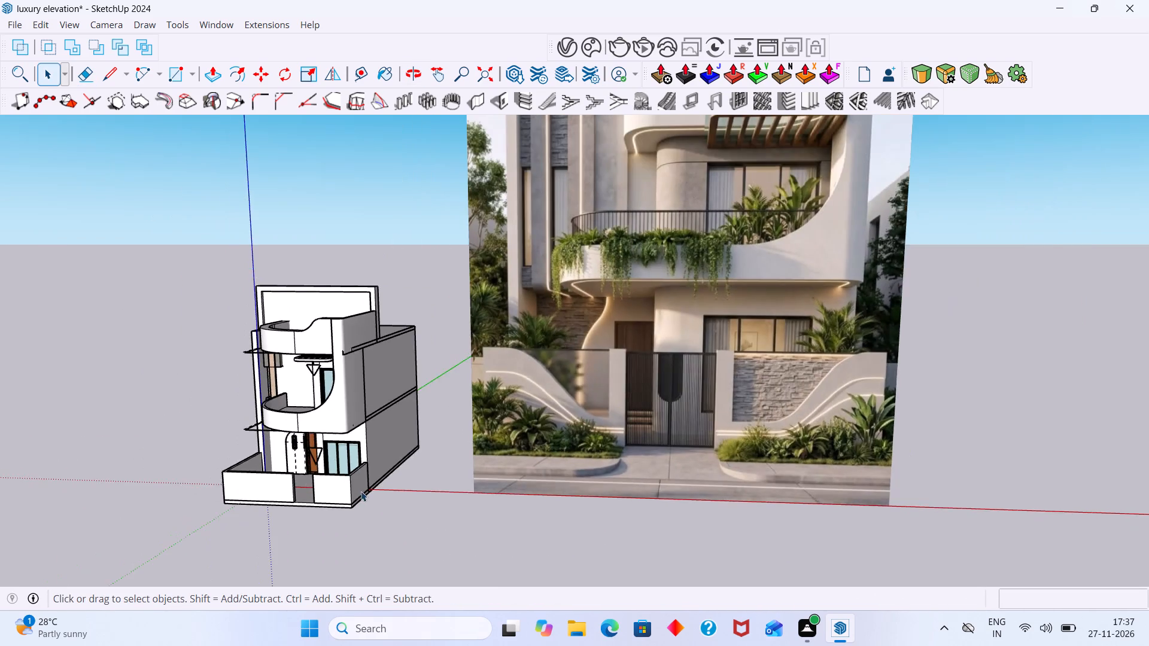
middle_drag(361, 491, 439, 464)
scroll(229, 531, up, 3)
middle_drag(241, 536, 415, 482)
middle_drag(477, 458, 543, 452)
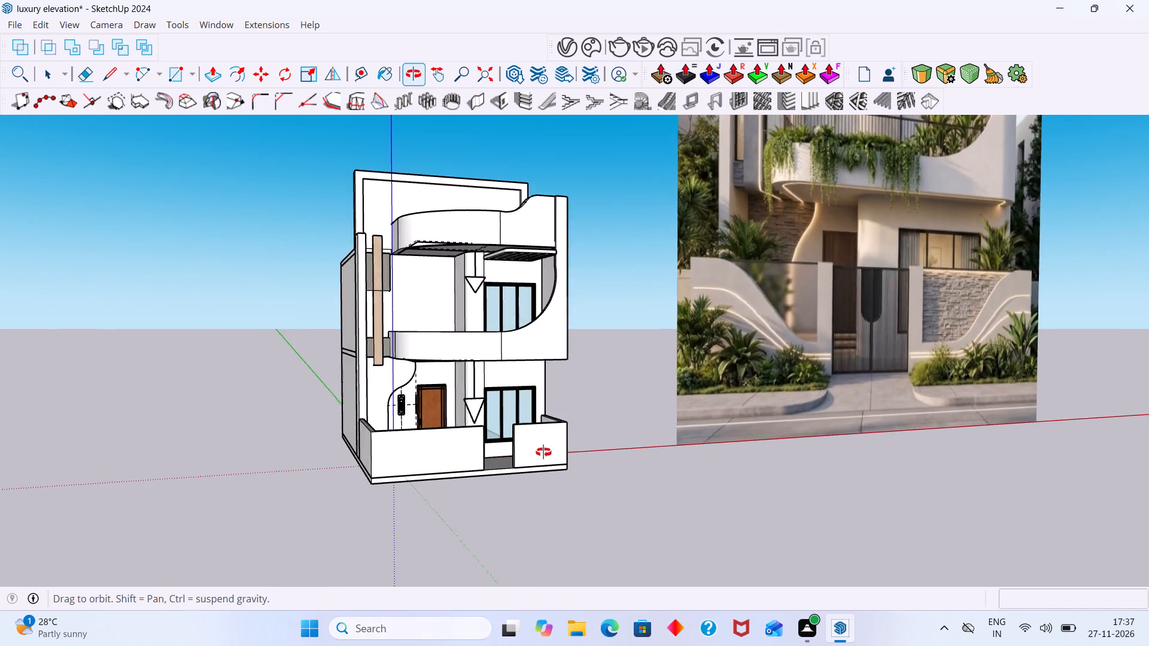
middle_drag(543, 452, 361, 471)
scroll(487, 437, up, 9)
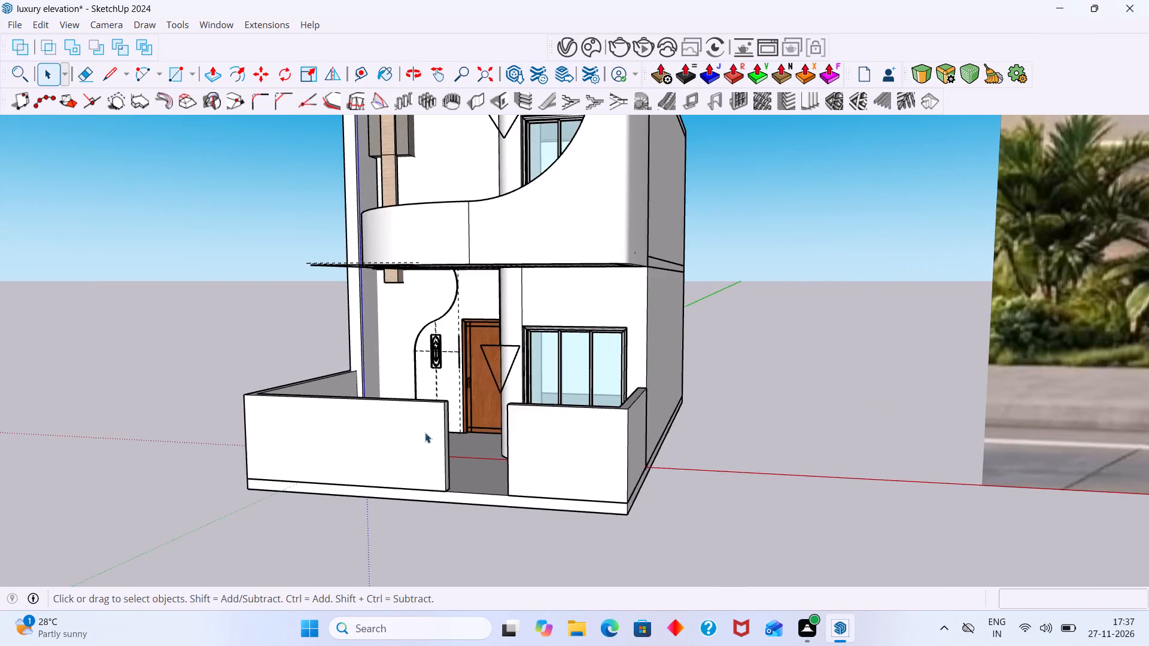
scroll(425, 432, up, 8)
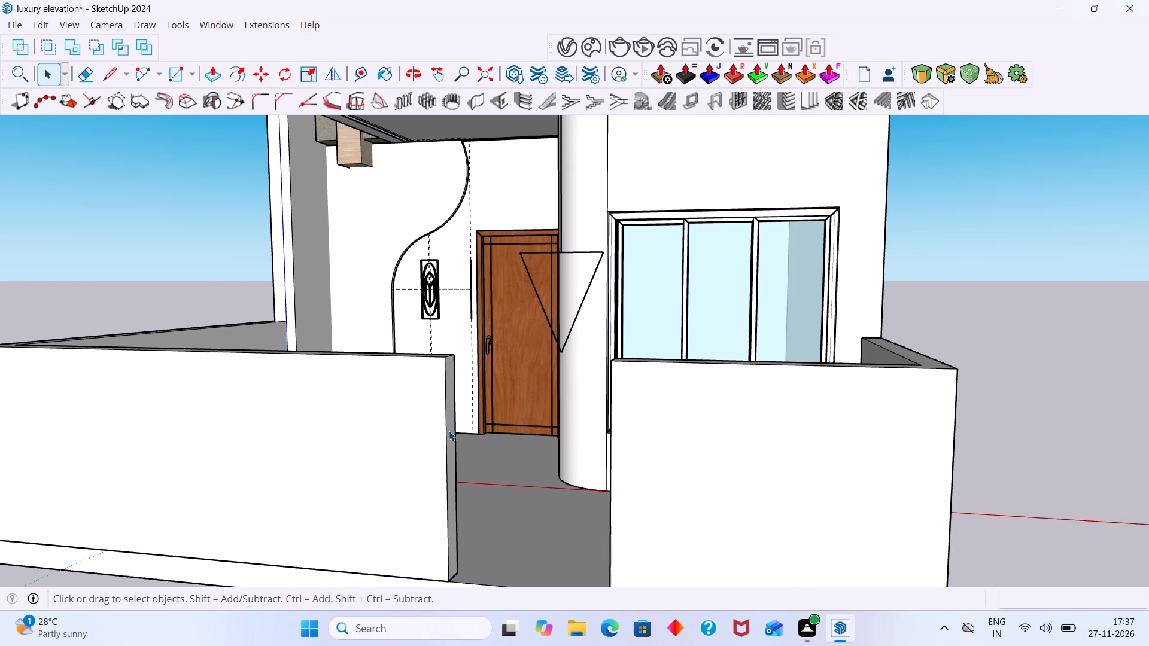
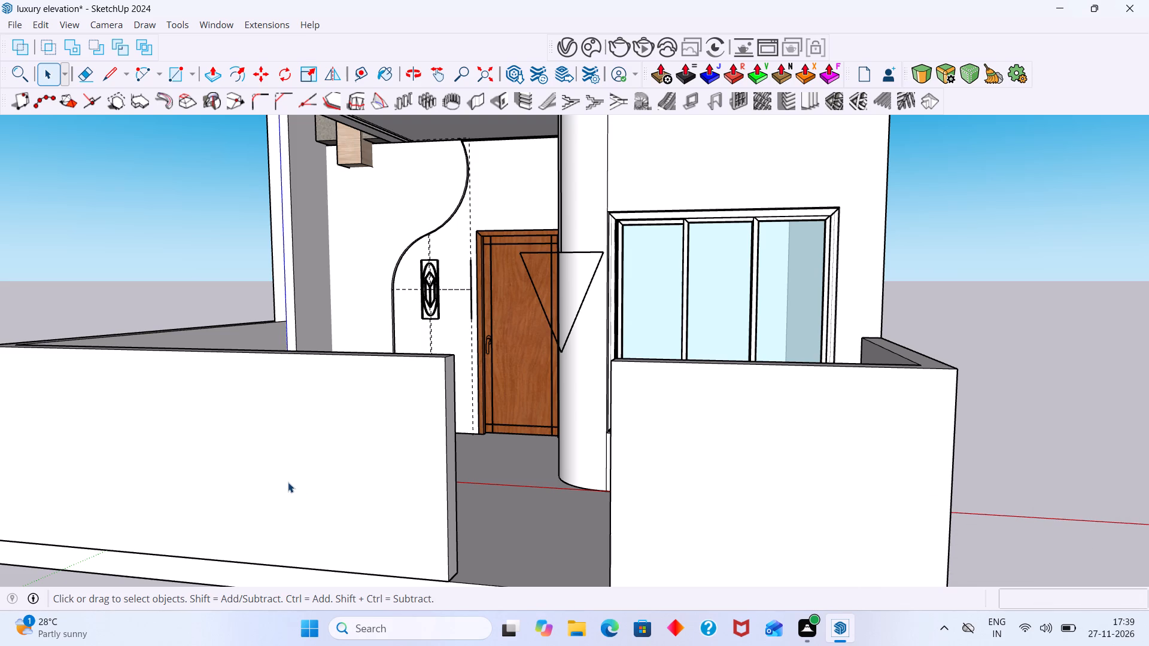
Open the longer front compound wall's group, push its gate-side end face back about 2' 2" to widen the gate opening, and close the group.
scroll(415, 465, down, 8)
scroll(457, 450, up, 5)
middle_drag(448, 450, 437, 450)
middle_drag(437, 450, 347, 441)
scroll(364, 435, up, 8)
triple_click(360, 423)
click(356, 423)
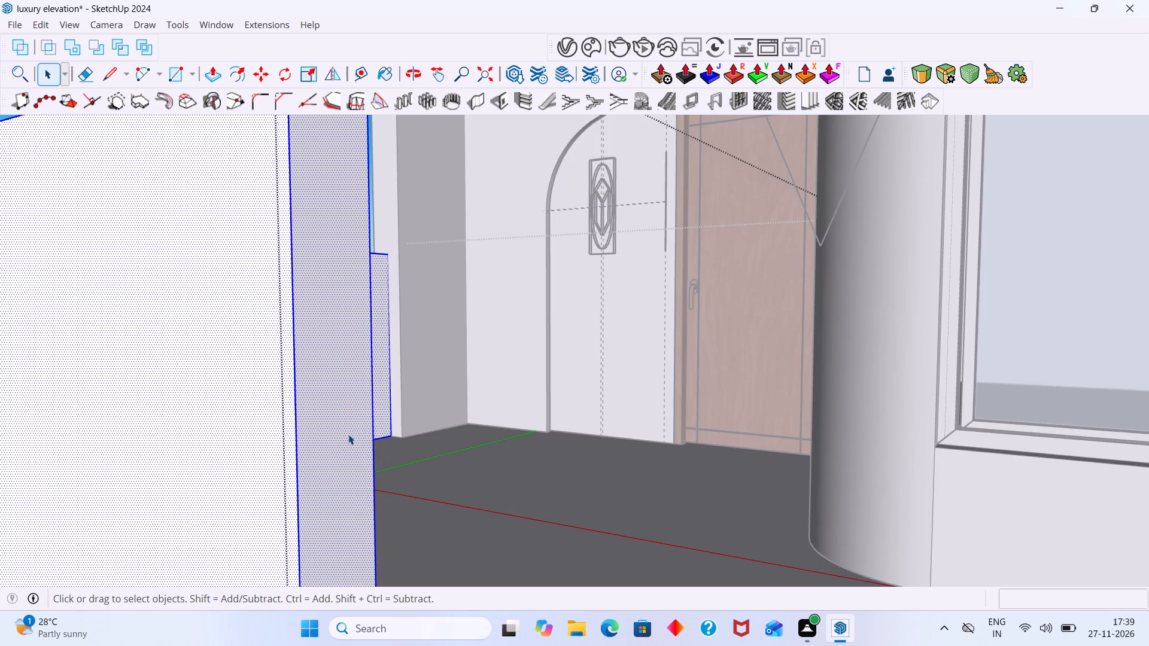
click(344, 441)
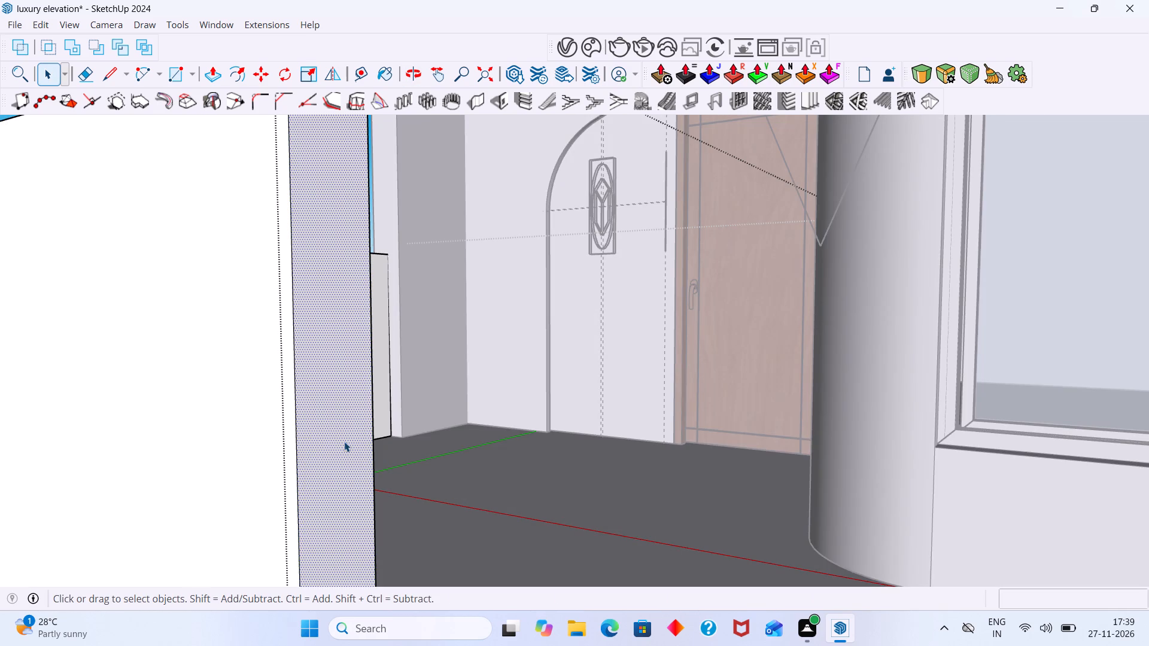
key(p)
click(344, 441)
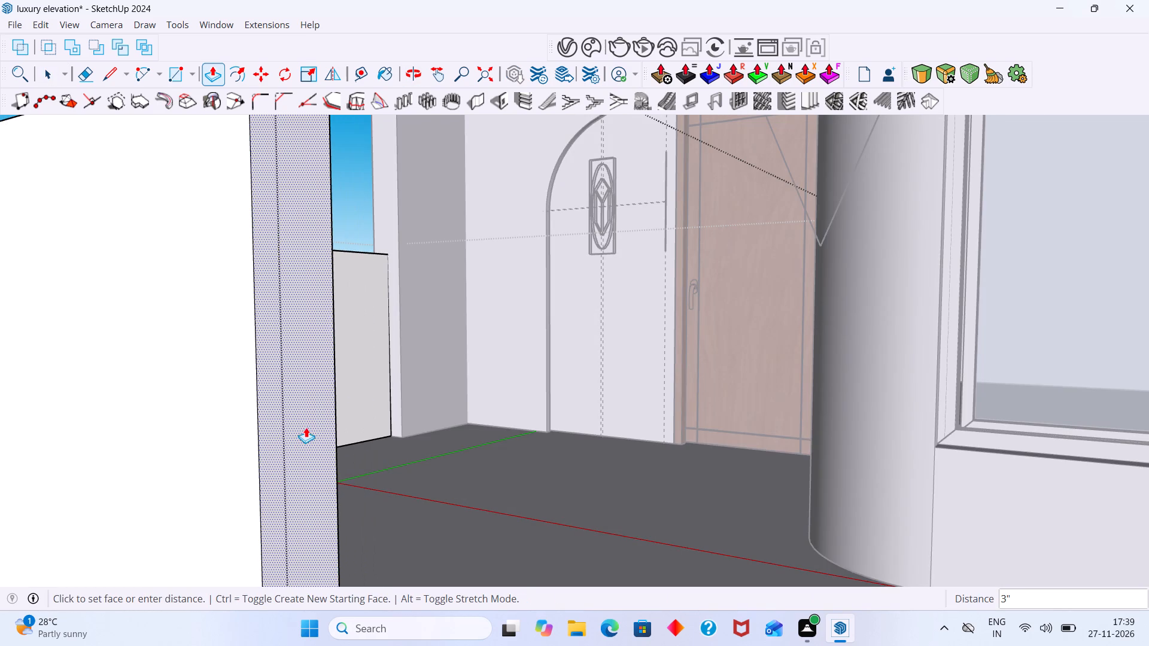
scroll(301, 425, down, 14)
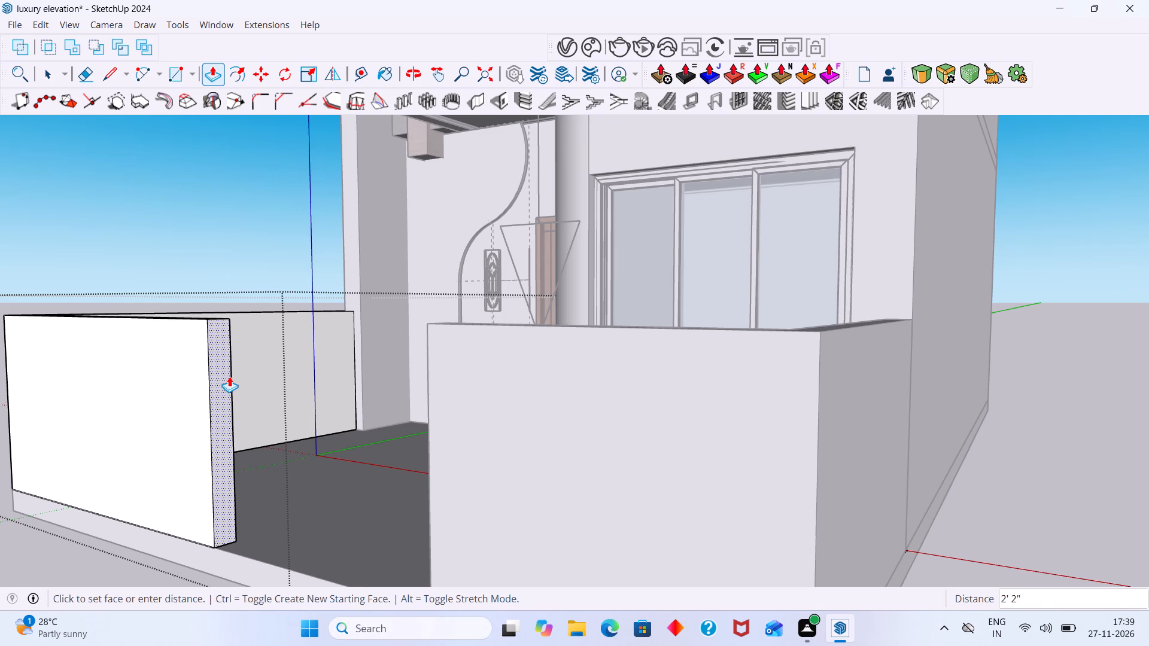
click(229, 376)
scroll(209, 459, down, 12)
middle_drag(256, 464, 396, 460)
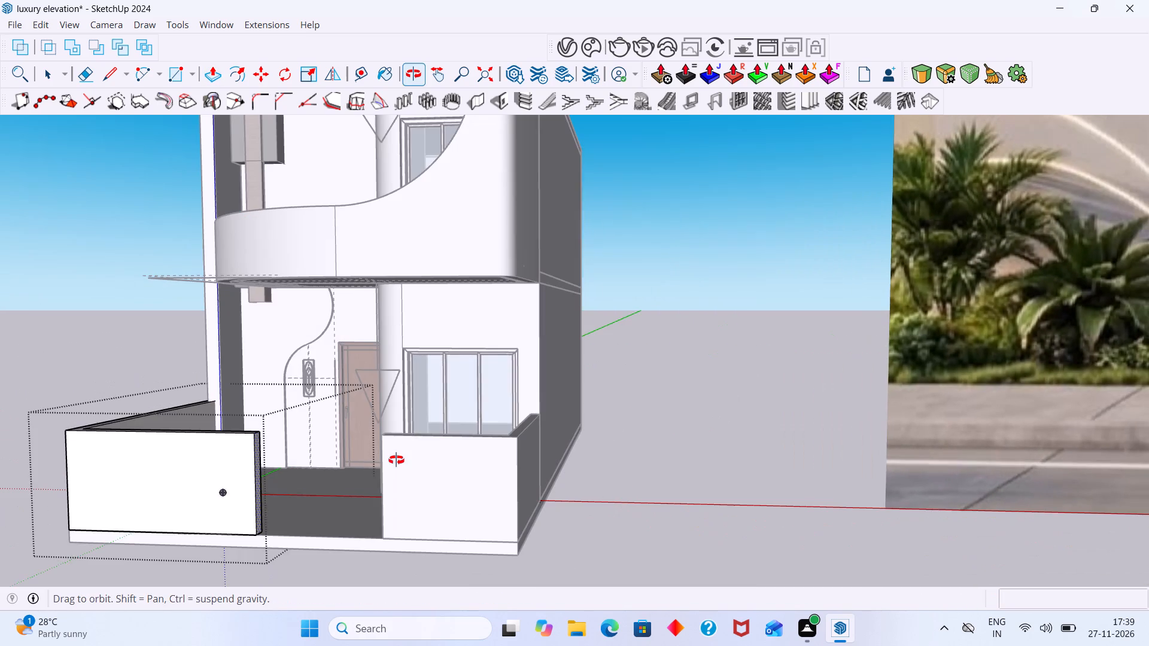
middle_drag(396, 460, 399, 460)
key(space)
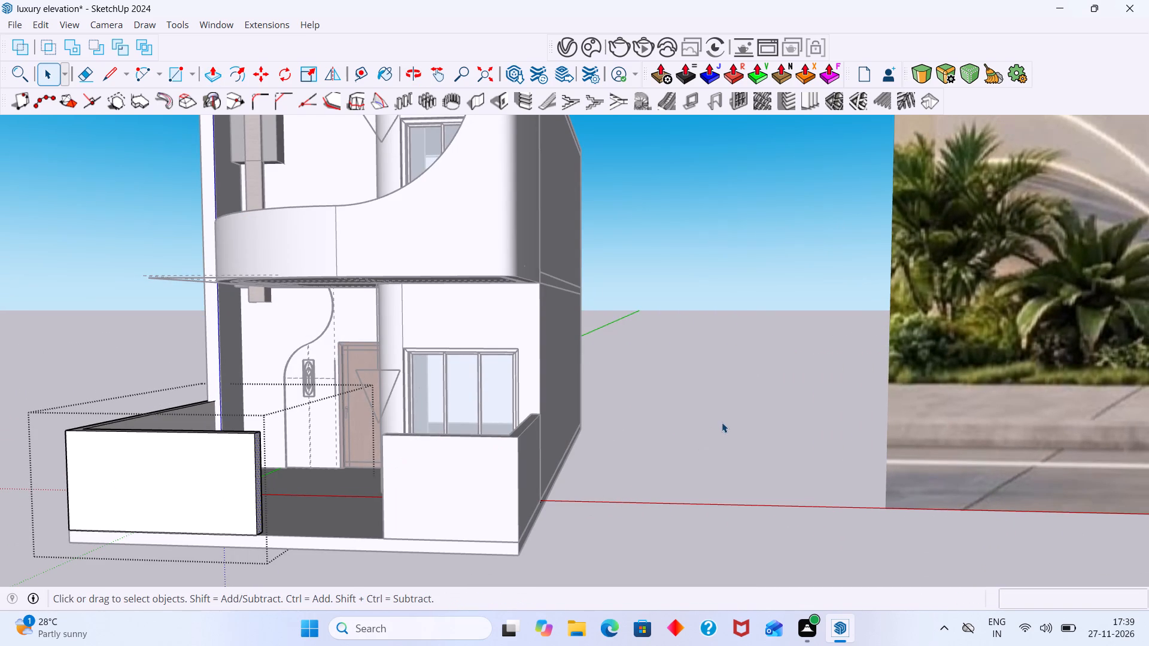
click(722, 422)
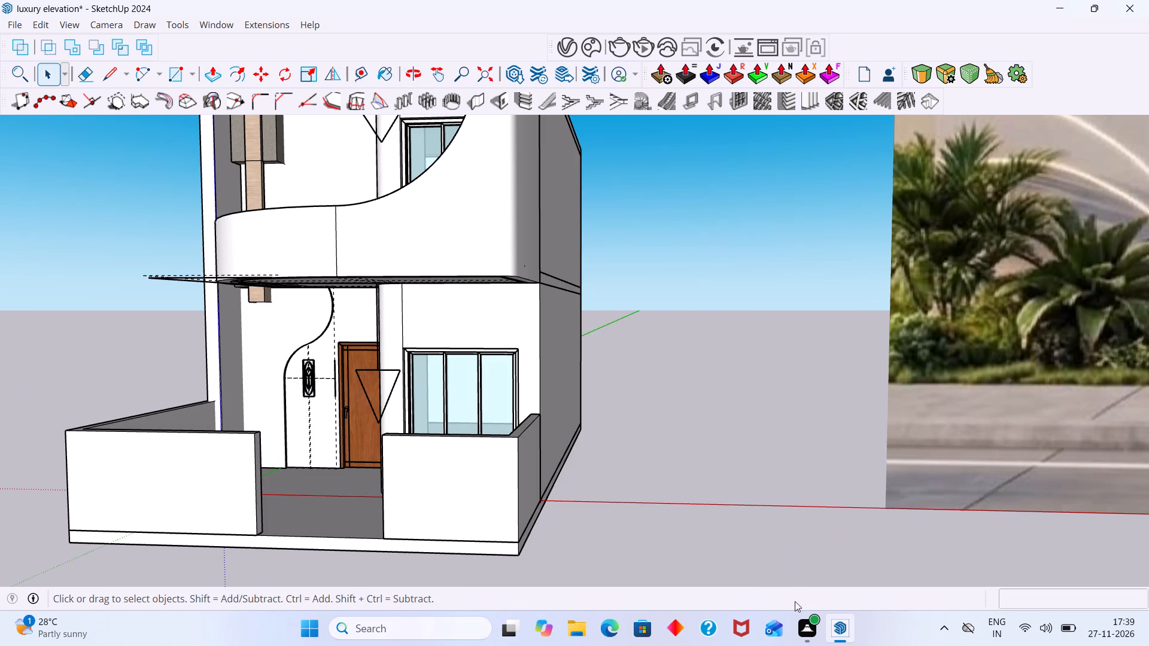
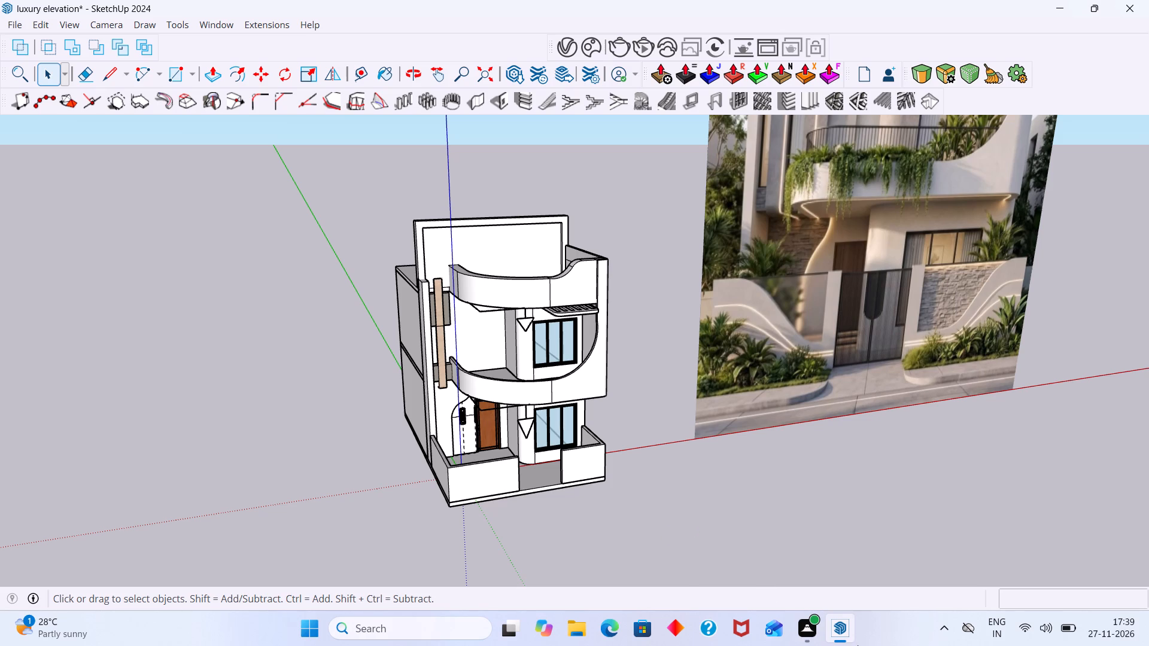
Examine the house front and compound walls from low and high angles against the reference image.
middle_drag(636, 450, 575, 389)
scroll(594, 441, down, 5)
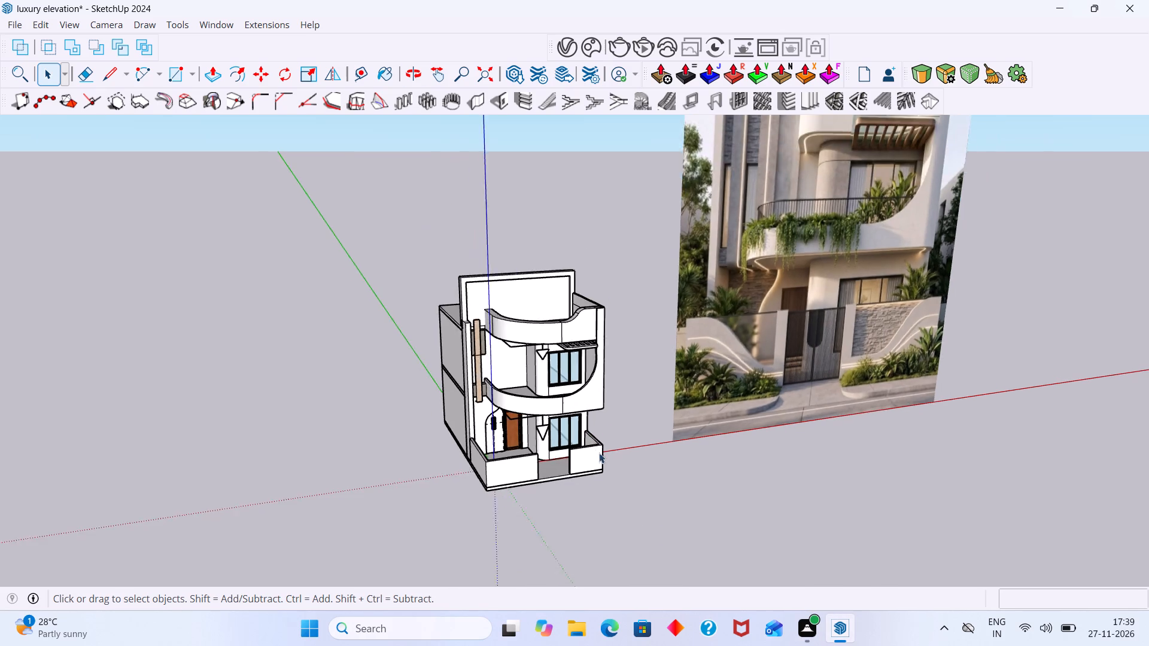
scroll(599, 453, down, 3)
middle_drag(604, 454, 557, 356)
scroll(565, 440, up, 7)
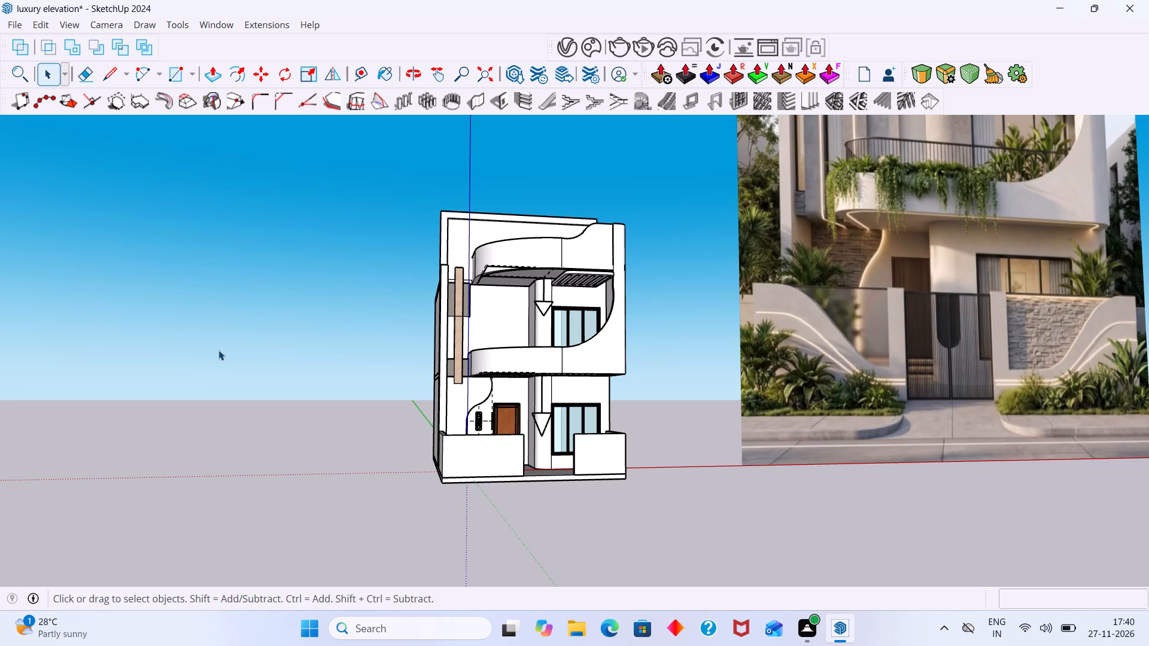
scroll(521, 424, down, 4)
middle_drag(572, 525, 573, 528)
scroll(573, 525, up, 1)
middle_drag(573, 528, 578, 601)
scroll(604, 435, up, 7)
middle_drag(637, 412, 639, 476)
scroll(633, 454, down, 8)
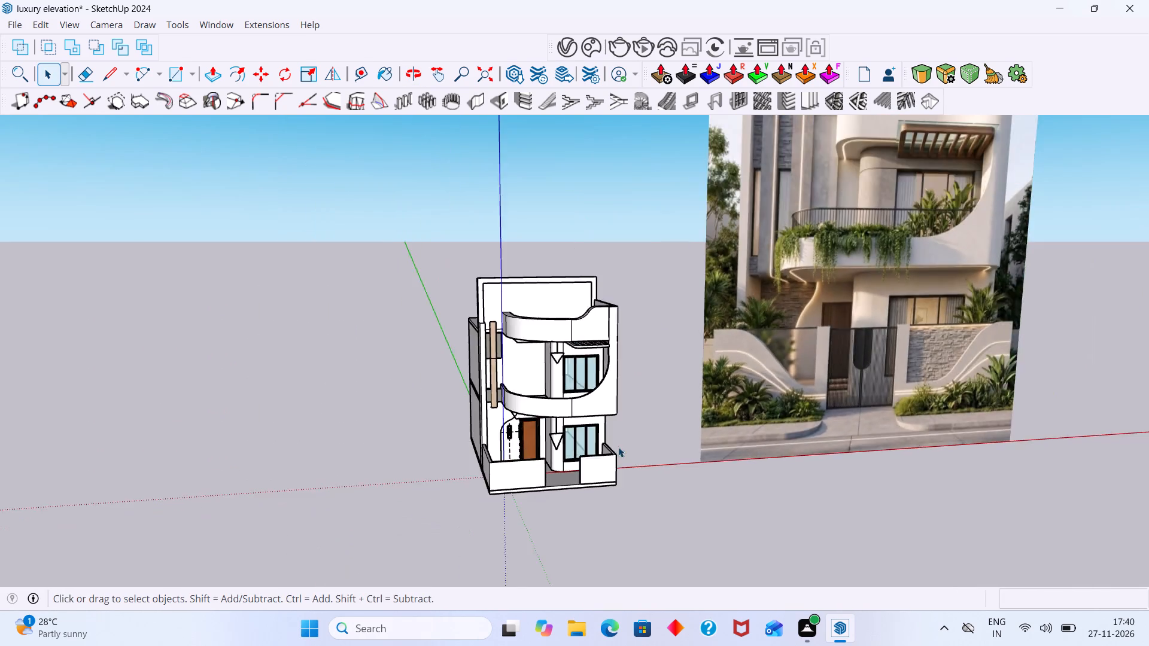
scroll(618, 447, down, 4)
middle_drag(610, 441, 647, 493)
scroll(580, 379, up, 4)
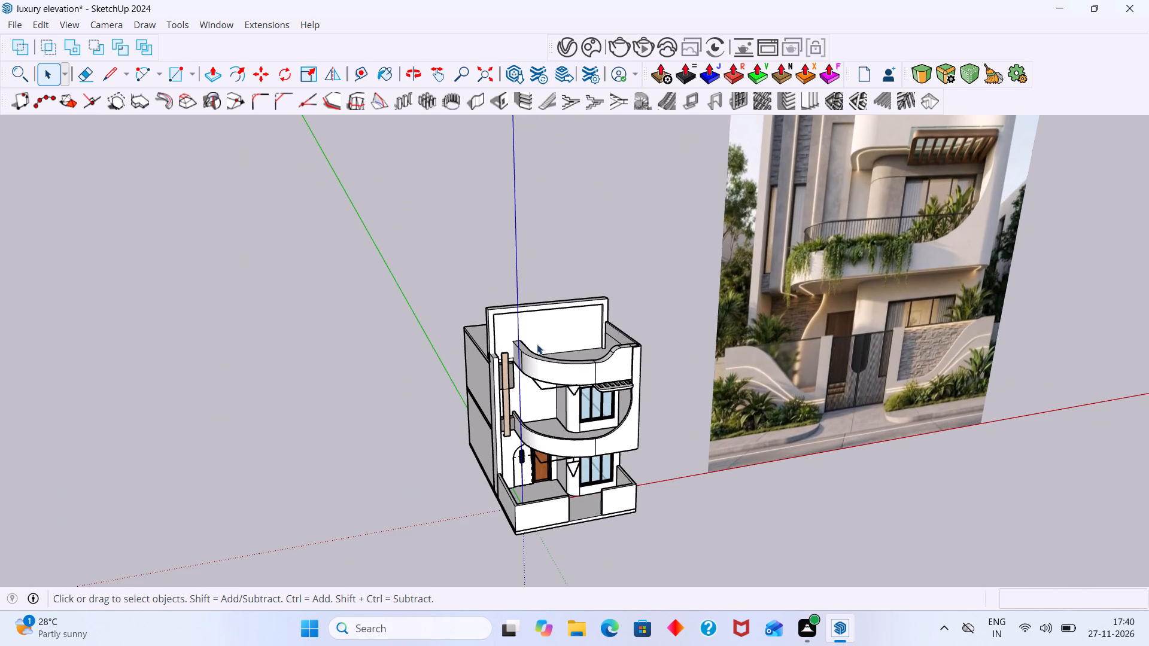
Inspect the top level's roof slab and curved terrace parapet from behind, opening its group and closing it again.
middle_drag(536, 344, 999, 401)
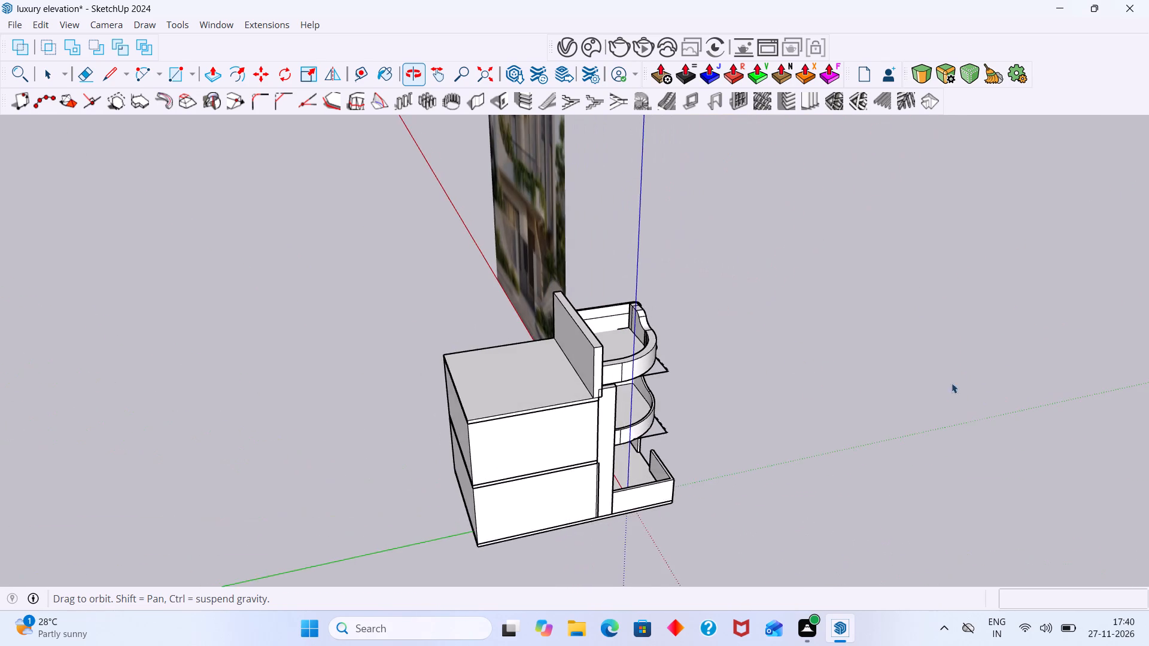
scroll(646, 312, up, 19)
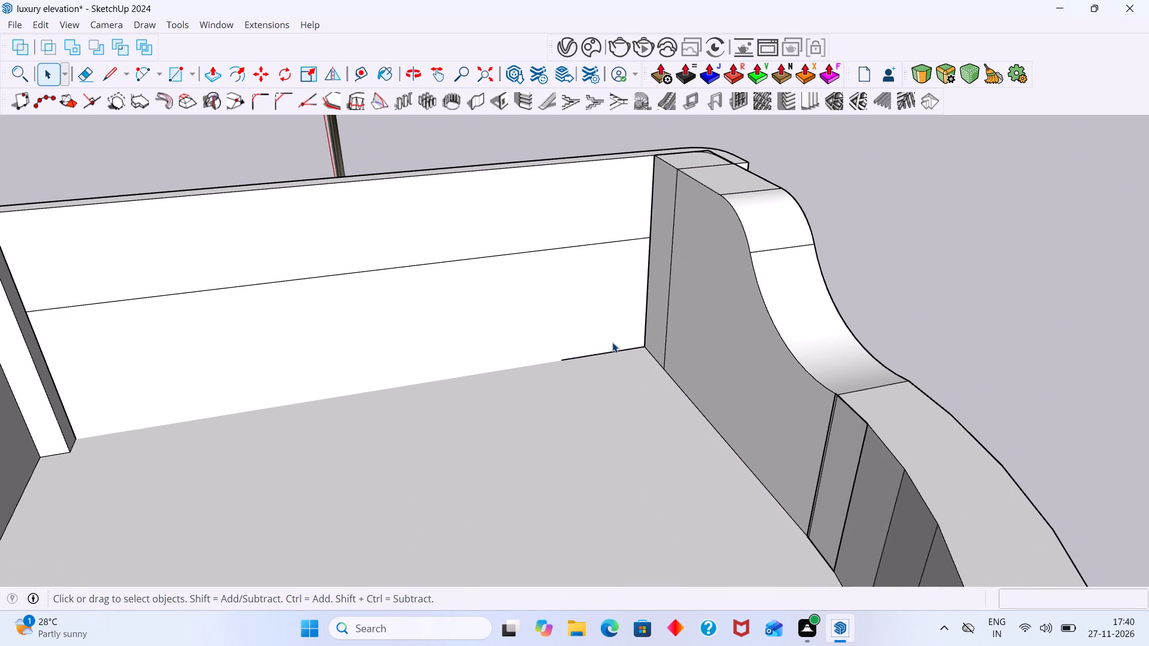
click(598, 355)
click(598, 352)
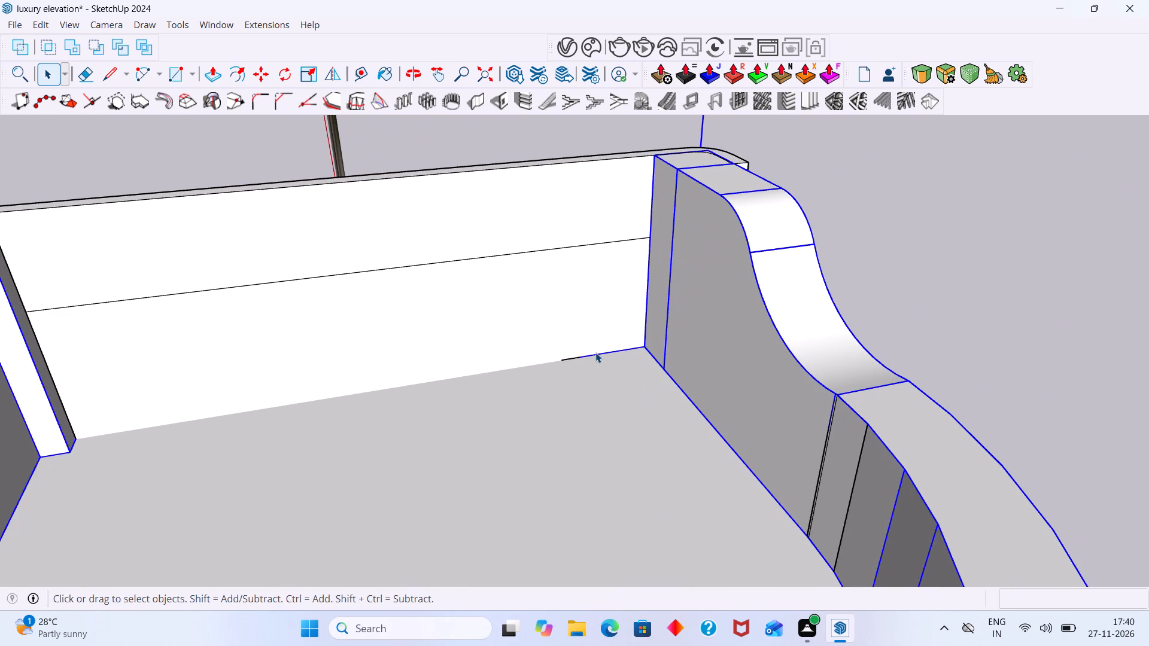
double_click(594, 354)
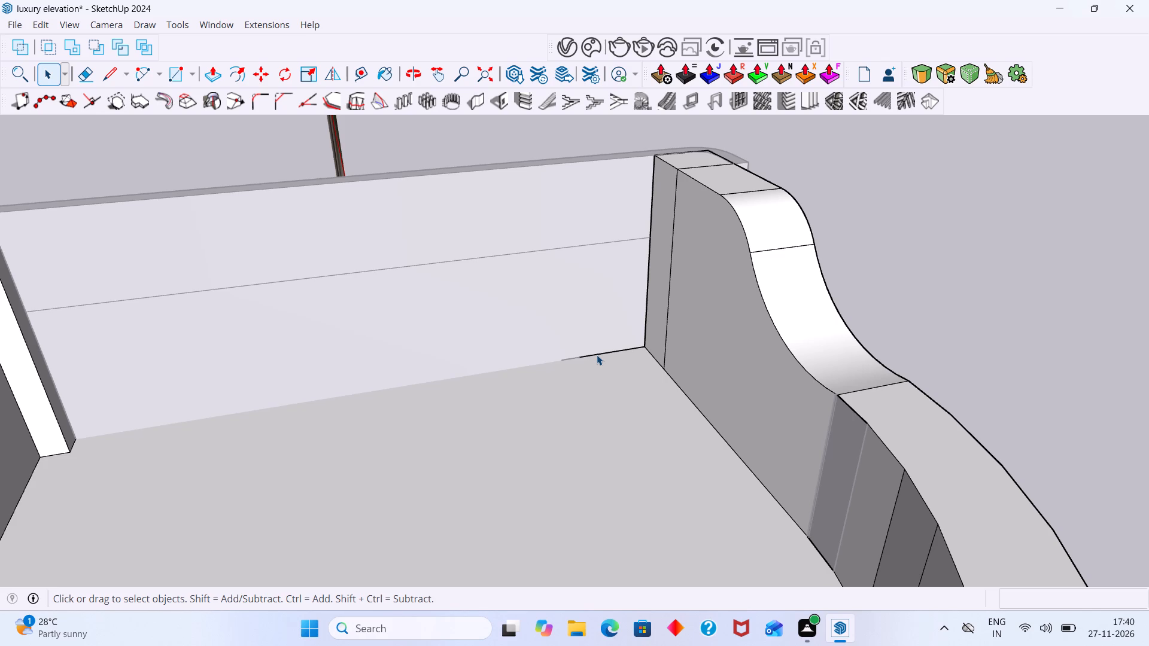
scroll(707, 357, down, 8)
middle_drag(727, 301, 574, 288)
scroll(700, 289, down, 13)
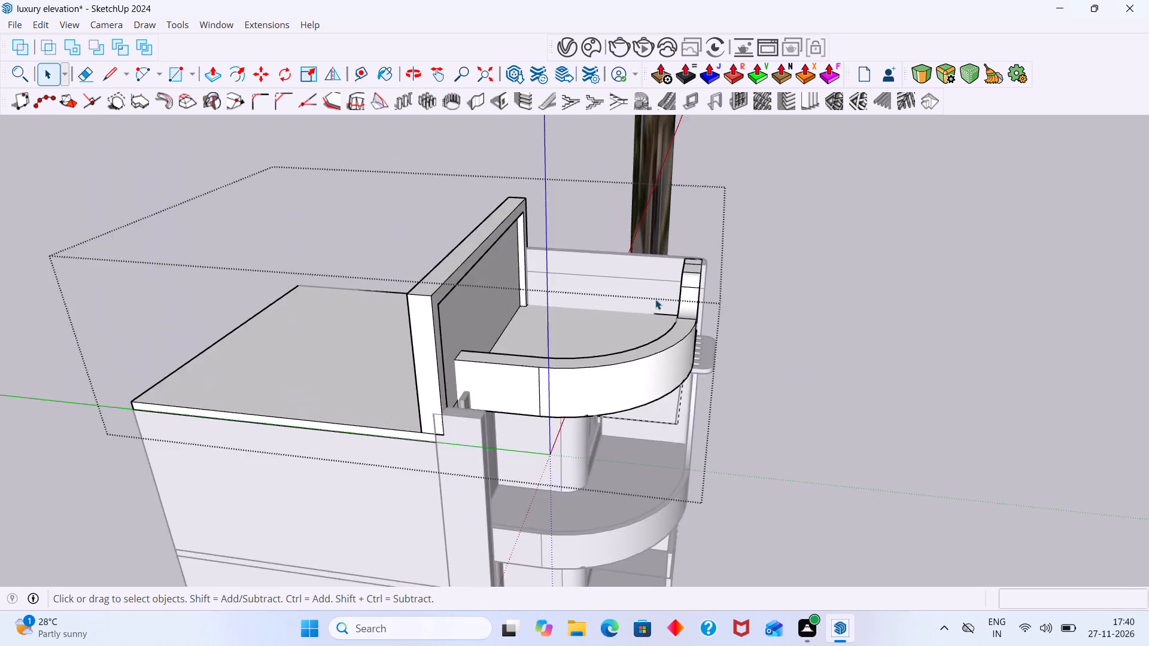
scroll(655, 299, down, 9)
middle_drag(521, 336, 616, 331)
scroll(517, 343, up, 7)
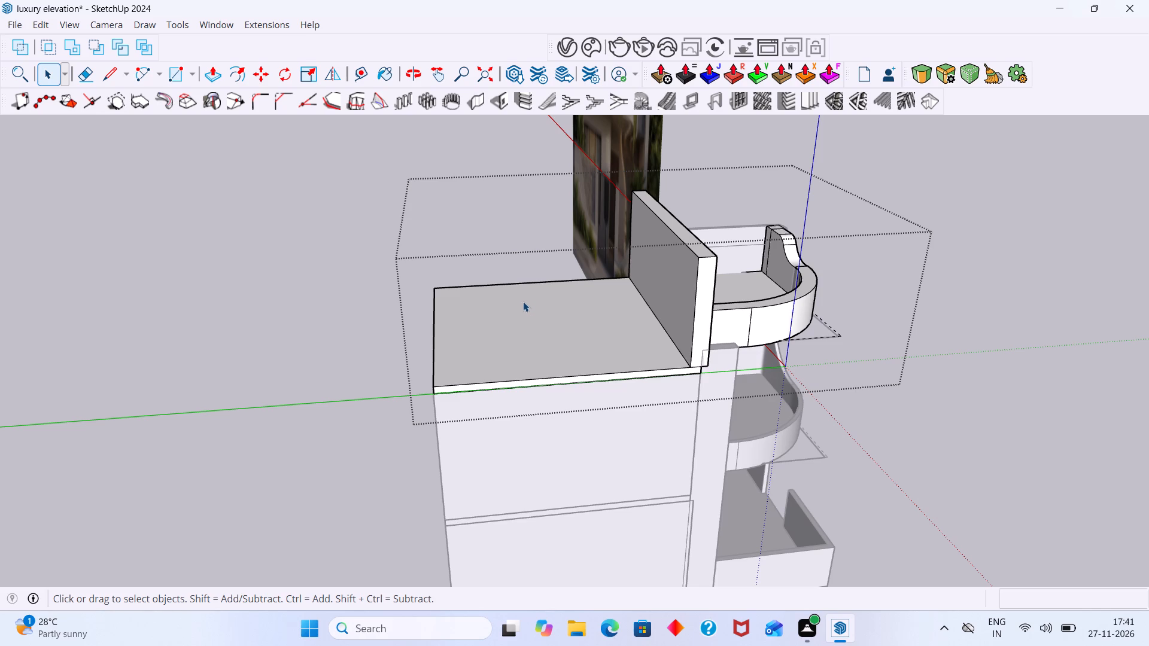
scroll(521, 304, down, 13)
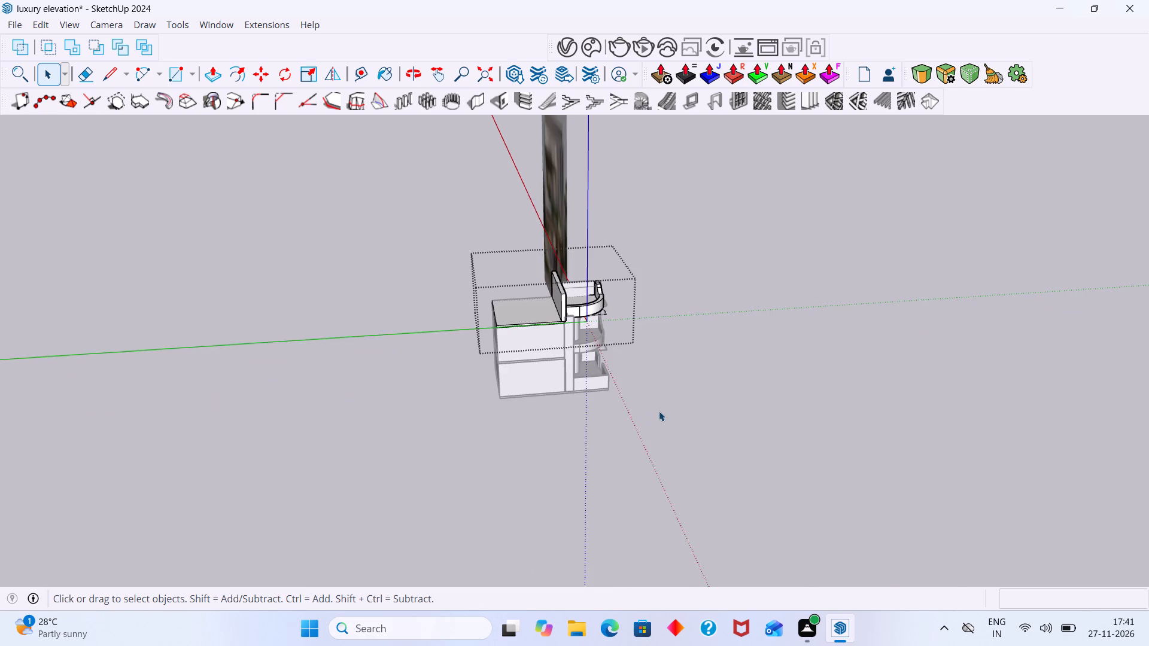
middle_drag(639, 400, 249, 359)
scroll(891, 354, up, 6)
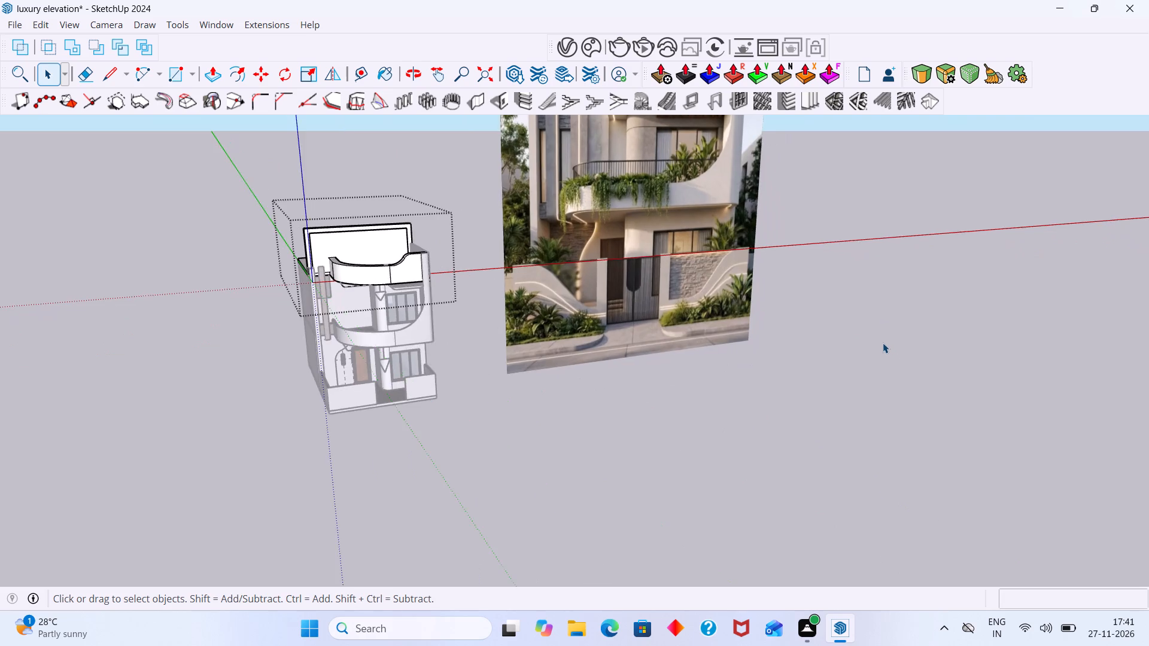
scroll(883, 343, down, 4)
shift+middle_drag(881, 331, 842, 388)
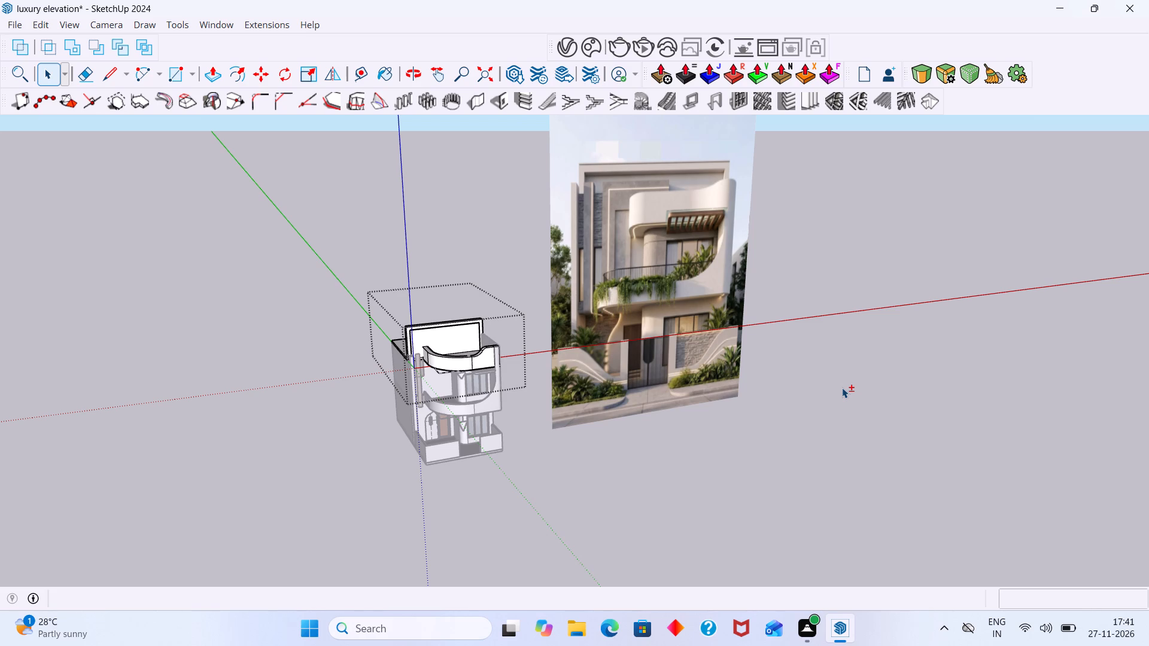
scroll(643, 352, up, 4)
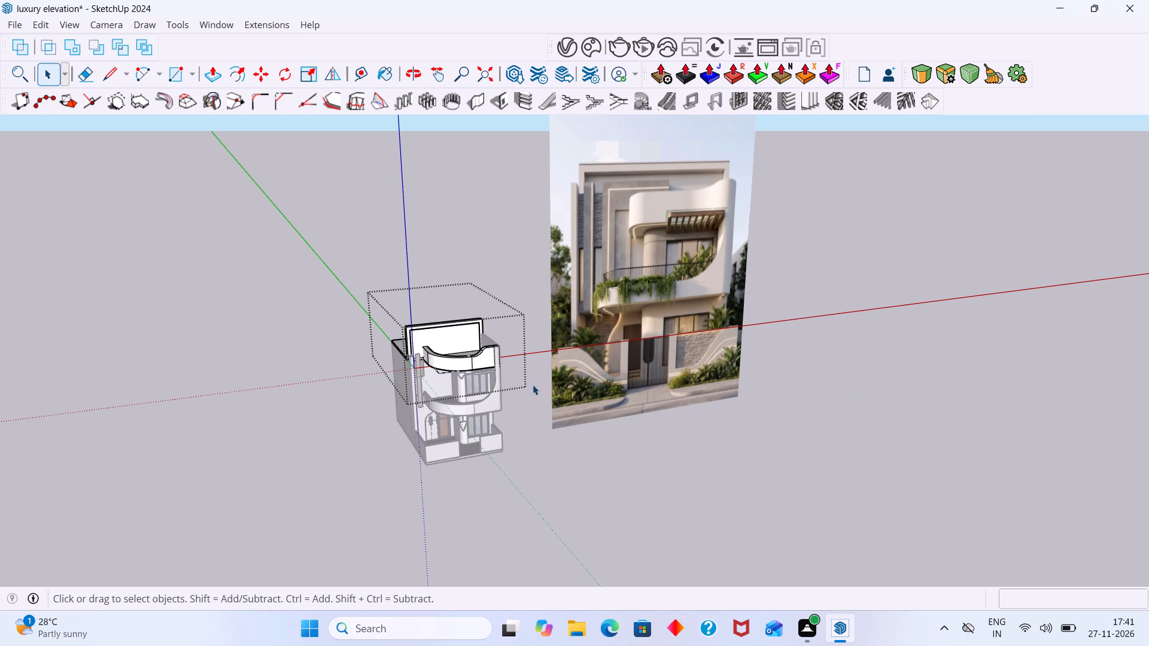
scroll(533, 385, up, 10)
scroll(416, 346, up, 2)
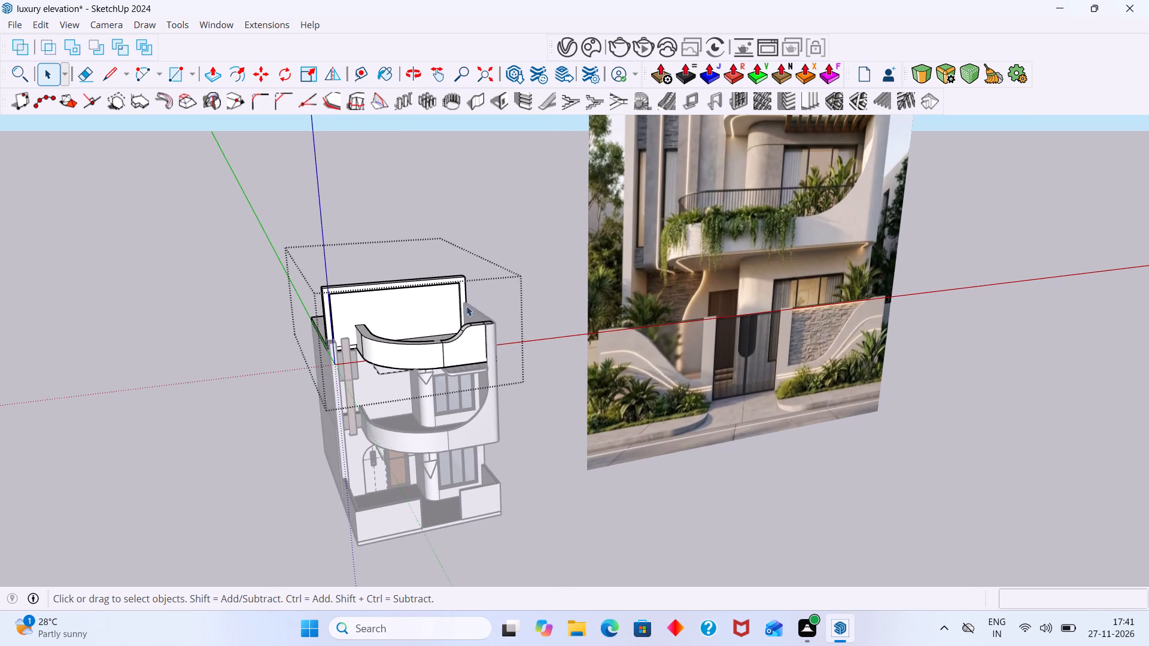
click(517, 218)
Compare the front compound walls and gate opening with the reference image.
scroll(458, 438, up, 4)
middle_drag(455, 448, 321, 415)
scroll(379, 467, up, 2)
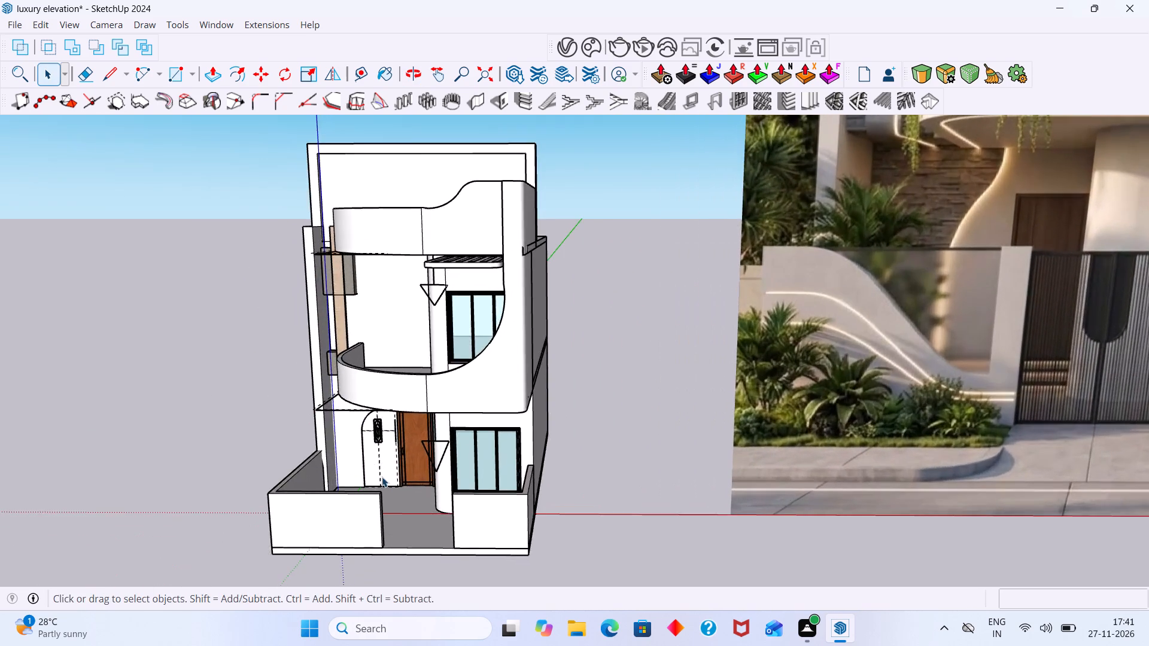
middle_drag(393, 483, 498, 468)
scroll(498, 467, down, 5)
scroll(461, 525, up, 1)
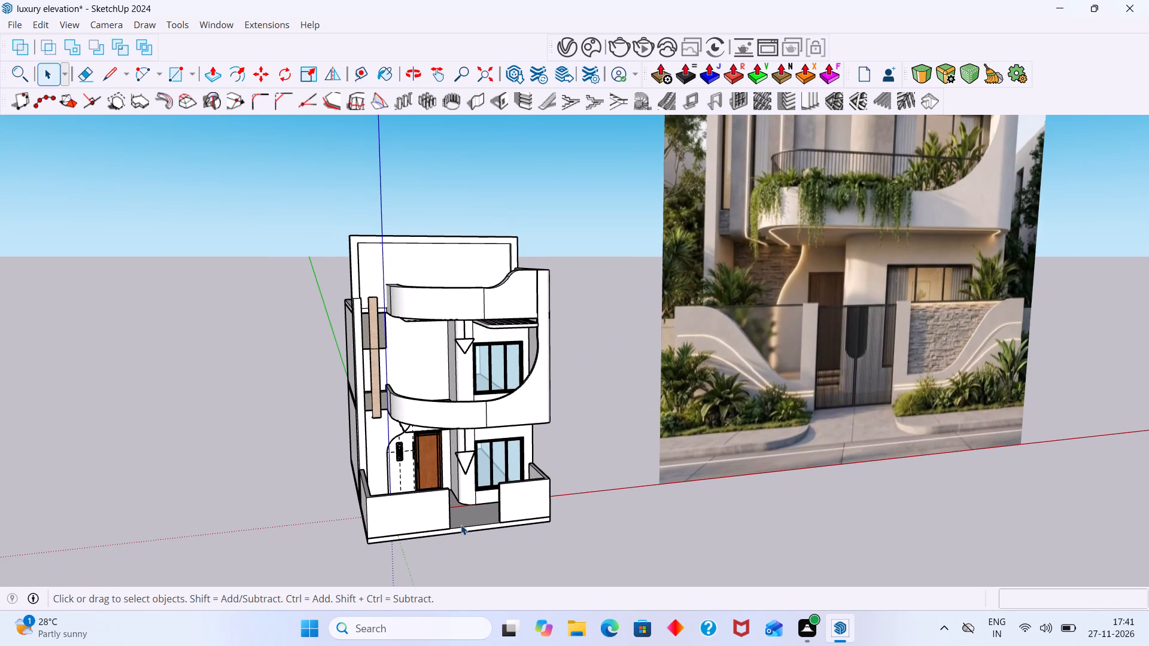
shift+middle_drag(414, 498, 369, 461)
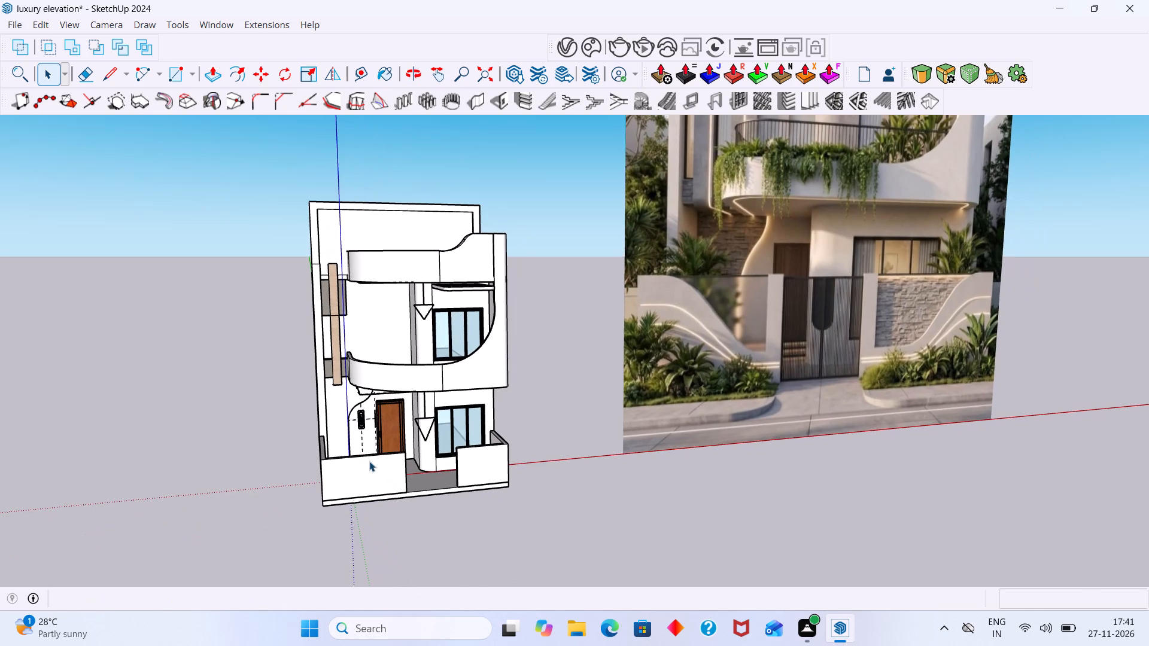
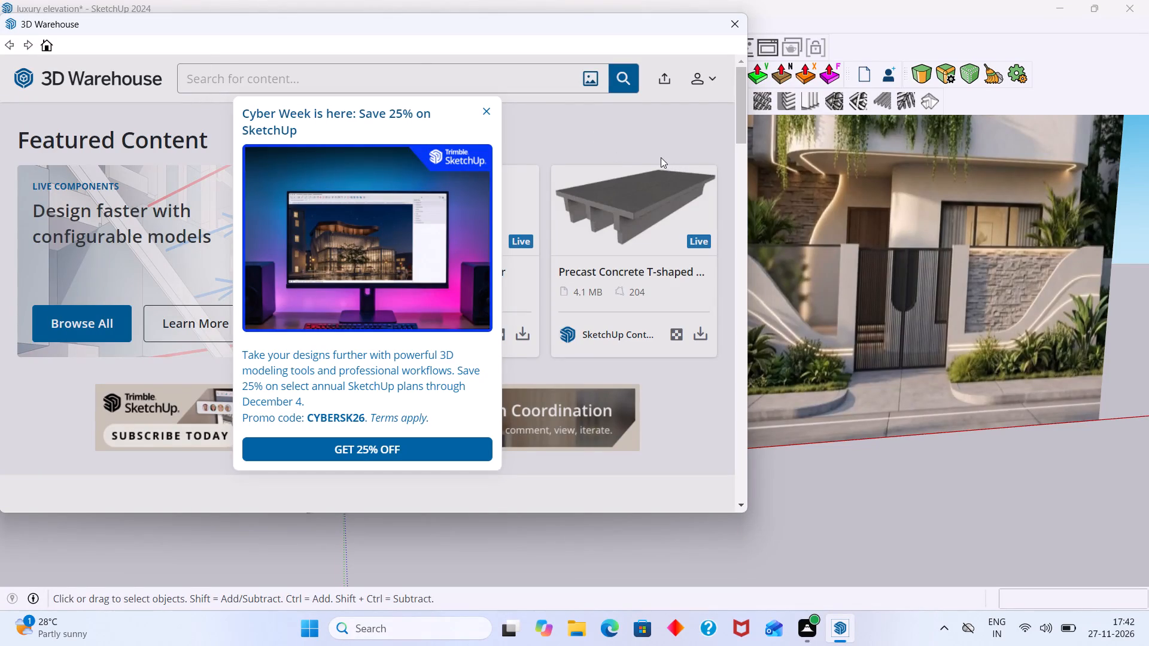
Search 3D Warehouse for "gate" models, then close the 3D Warehouse window.
click(397, 71)
click(395, 86)
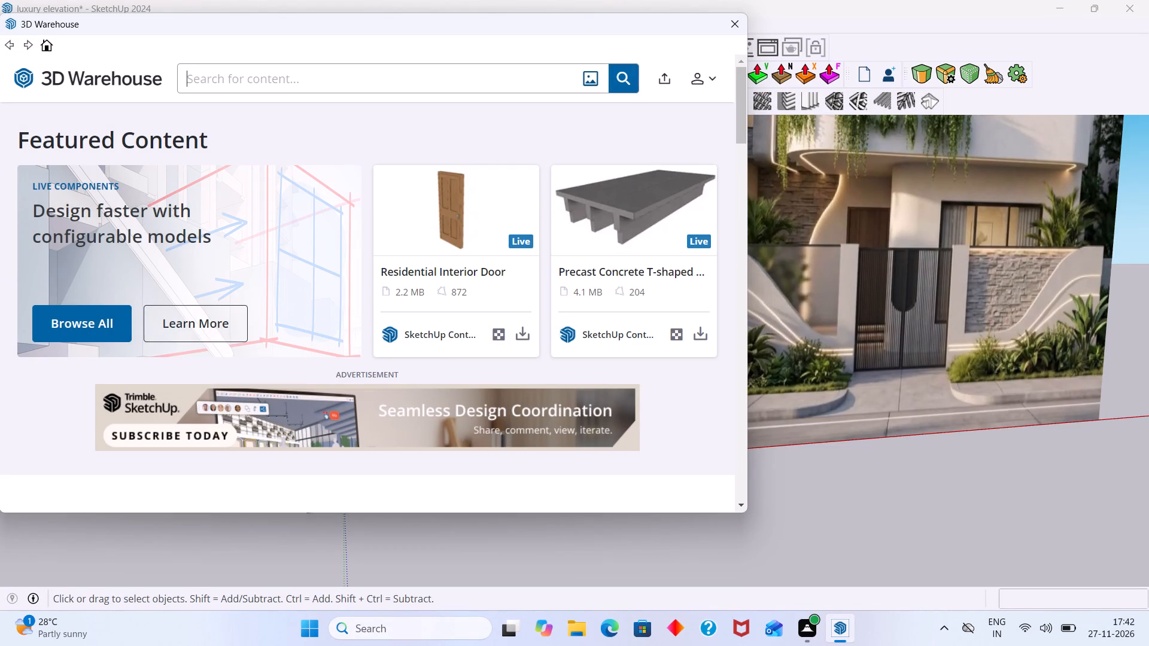
key(g)
key(a)
text(te)
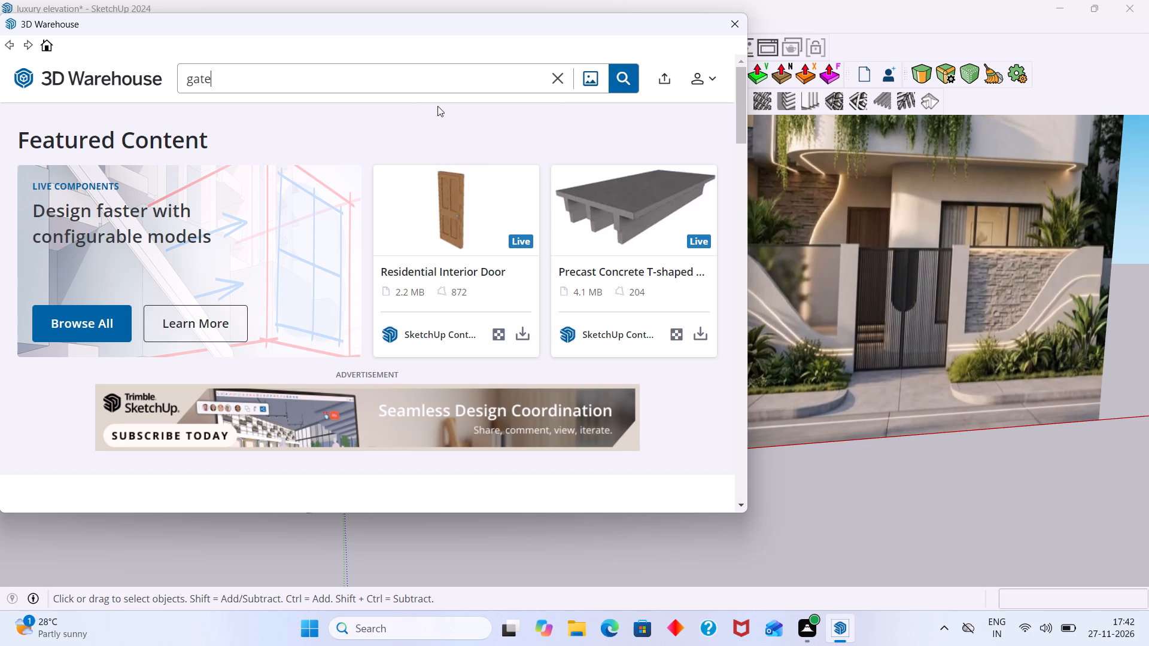
click(618, 75)
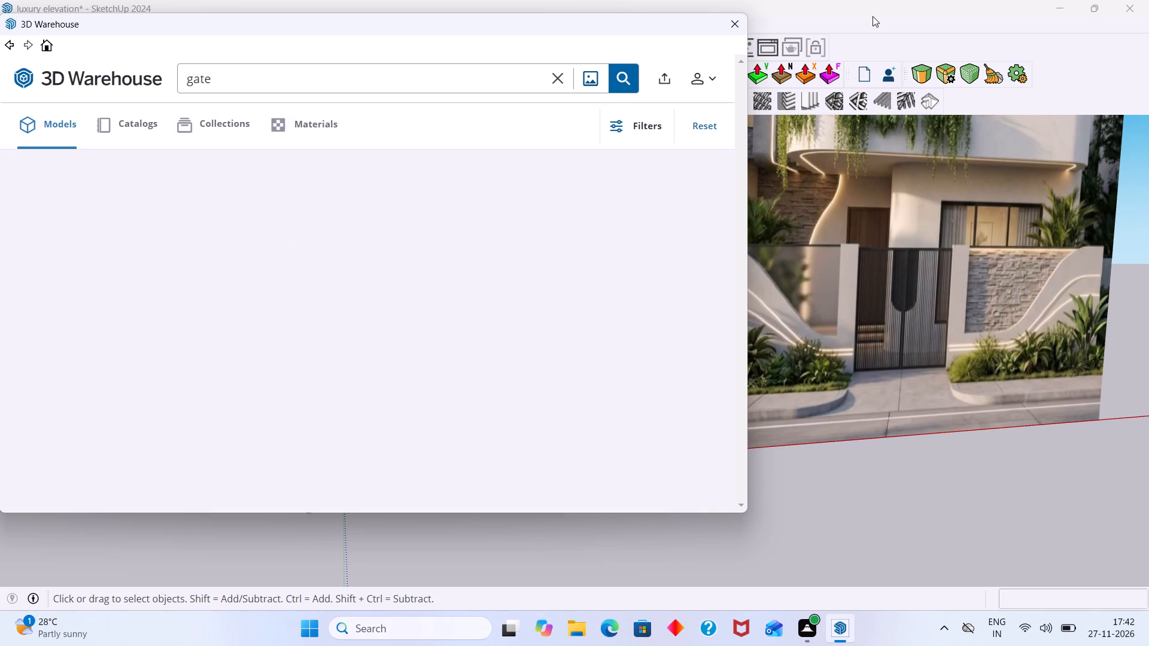
click(737, 22)
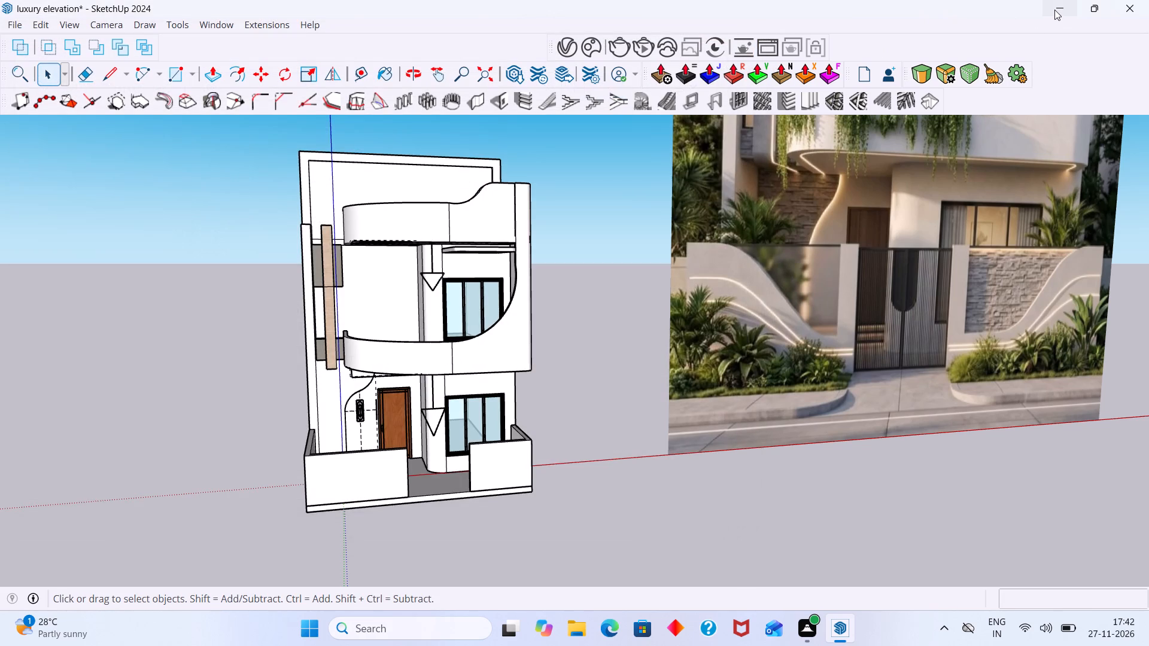
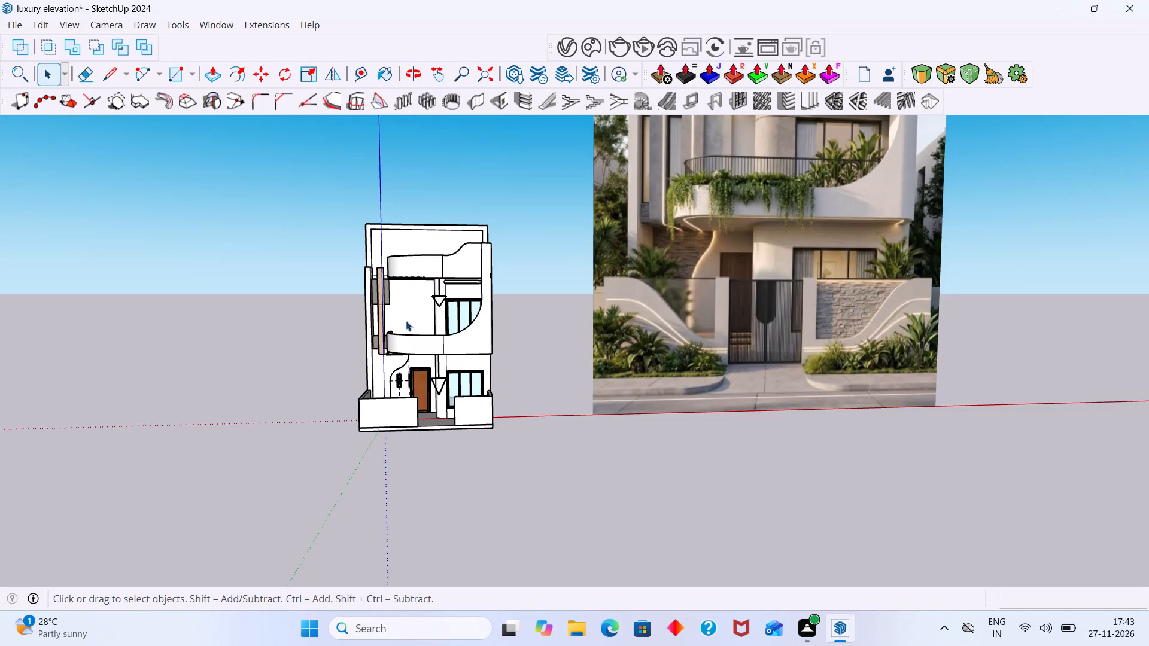
Start a V-Ray interactive render of the elevation with its frame buffer placed over the model view.
shift+middle_drag(406, 320, 388, 359)
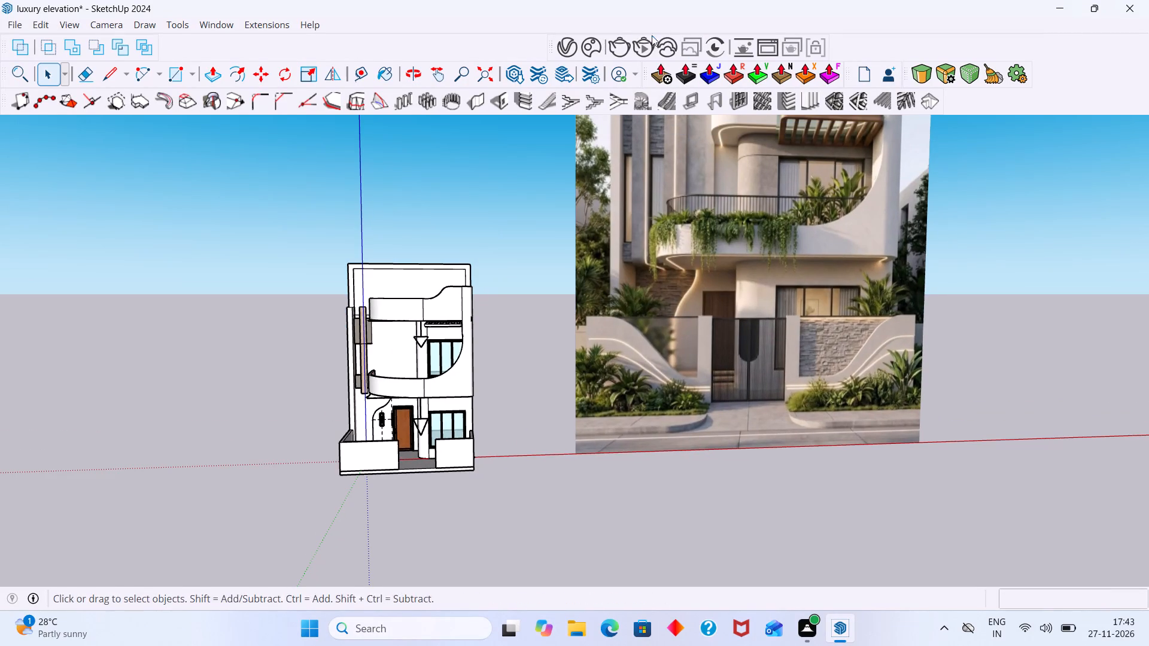
double_click(640, 44)
drag(581, 331, 580, 325)
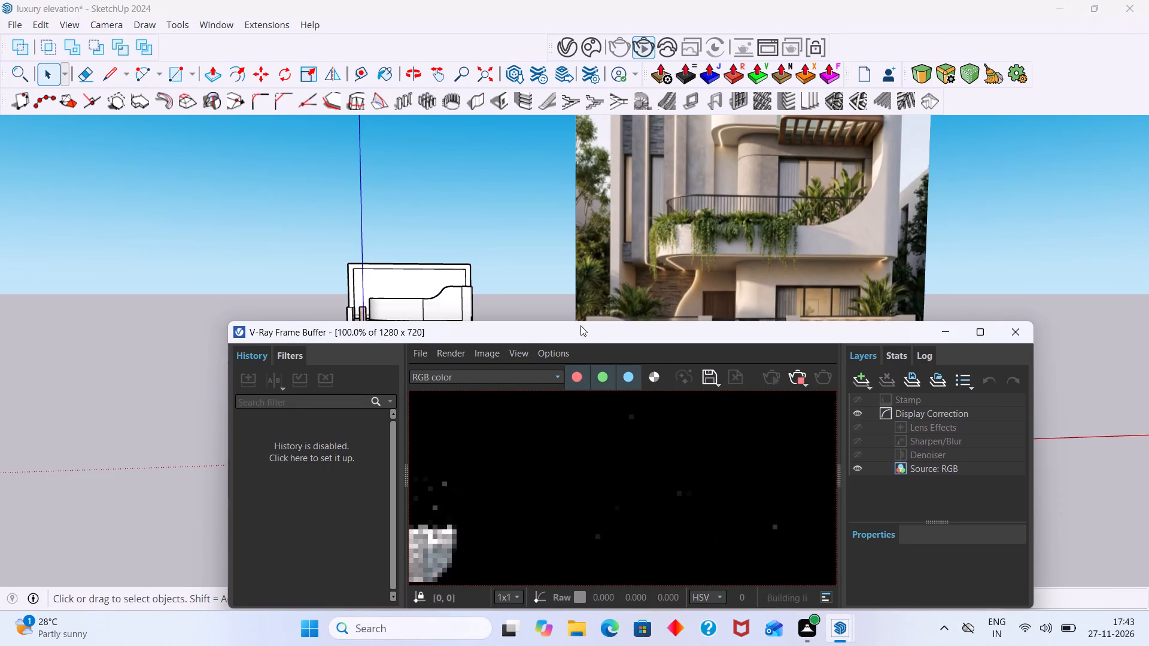
drag(580, 325, 558, 228)
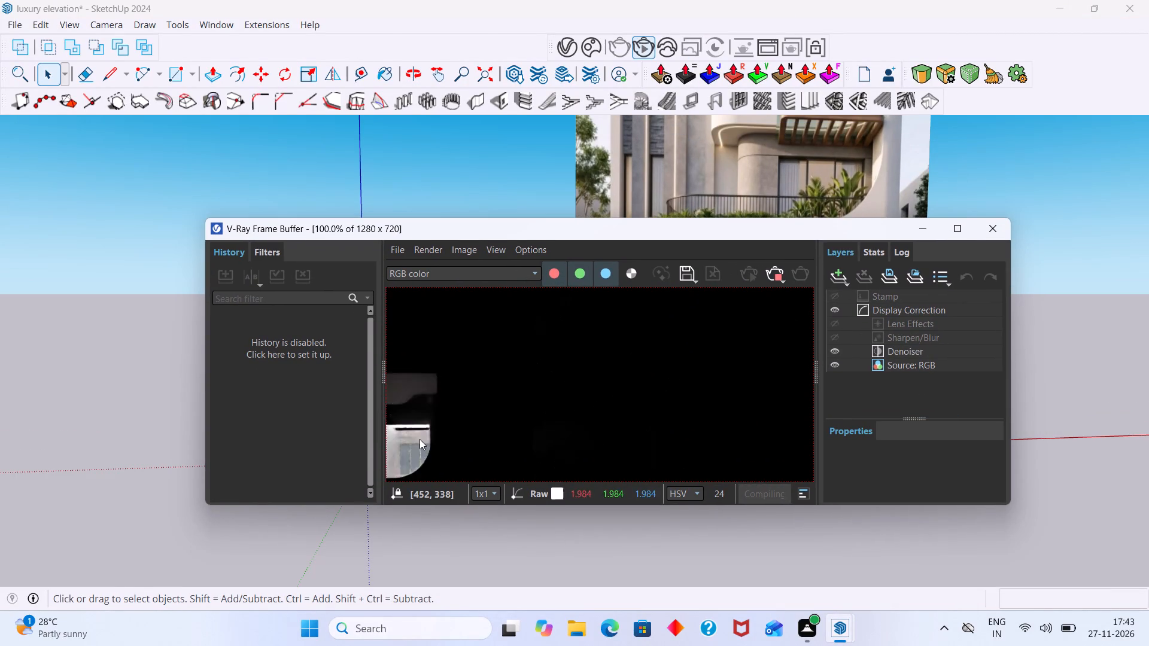
Examine the rendered facade lighting up close and from a changed camera angle.
middle_drag(420, 439, 589, 350)
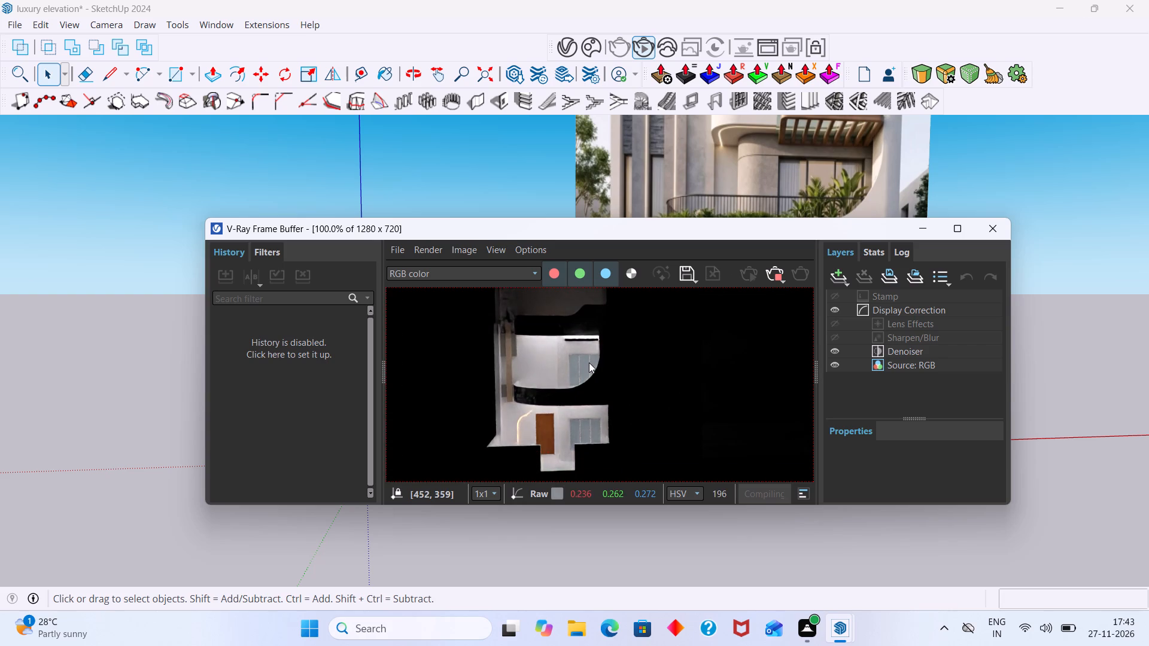
scroll(630, 161, down, 4)
middle_drag(643, 165, 648, 105)
shift+middle_drag(602, 329, 579, 413)
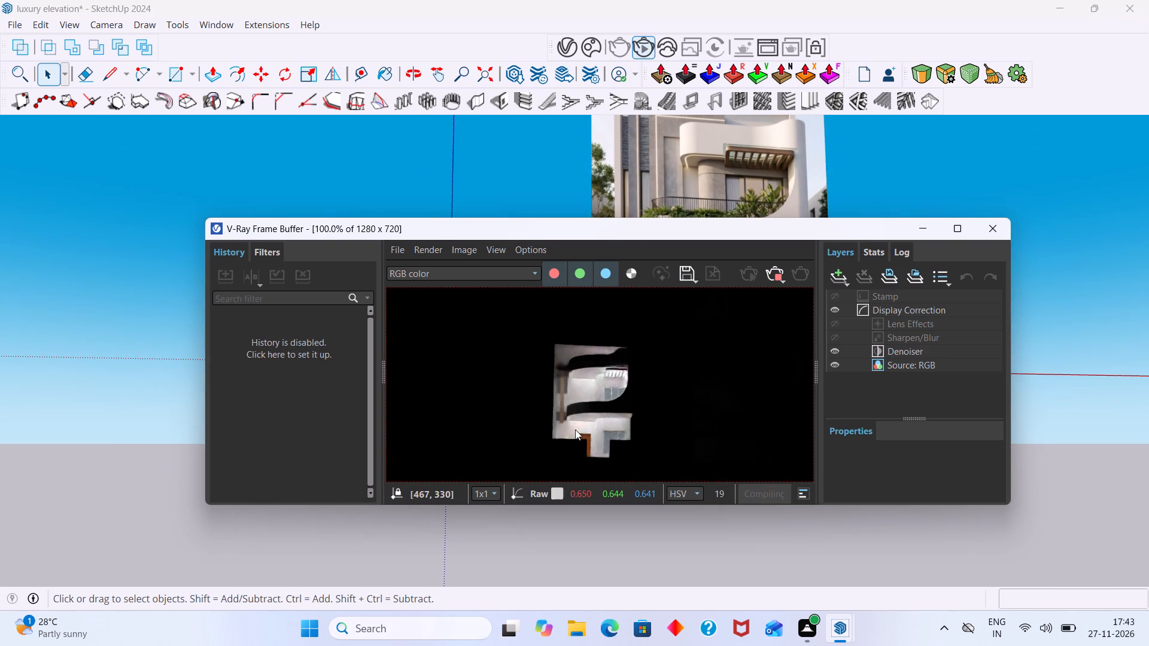
scroll(575, 429, up, 1)
middle_drag(591, 404, 605, 365)
scroll(619, 389, down, 1)
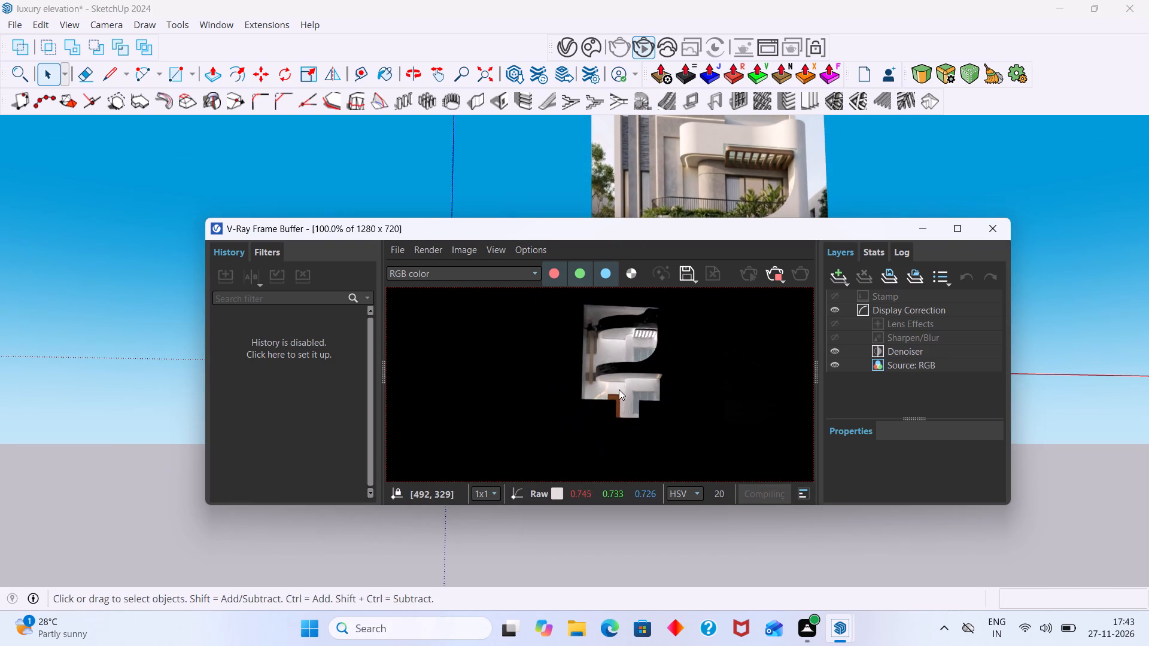
middle_drag(642, 341, 631, 362)
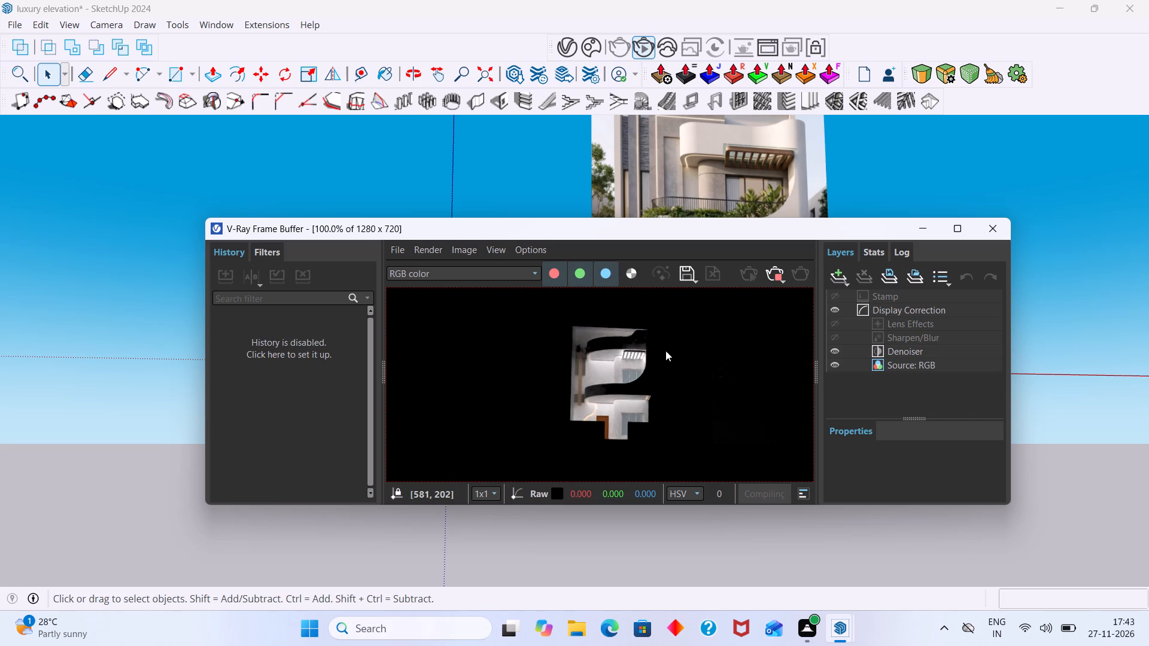
Open the V-Ray Asset Editor, set the SunLight intensity to 0.5 and uncover the render beside it.
click(564, 50)
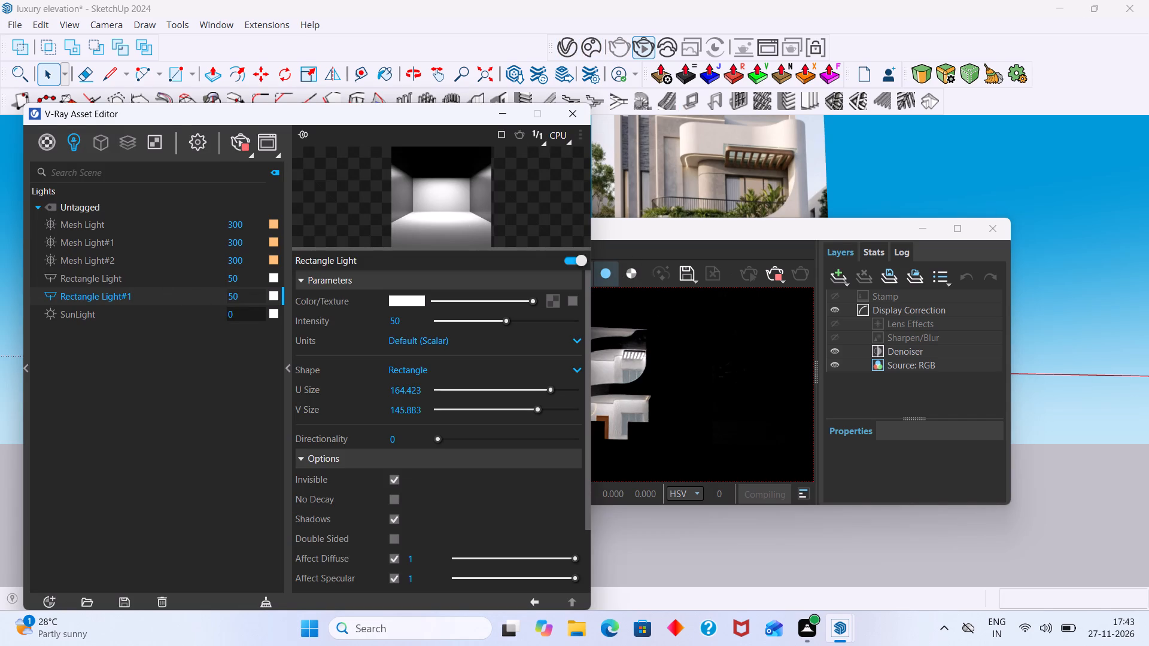
click(245, 310)
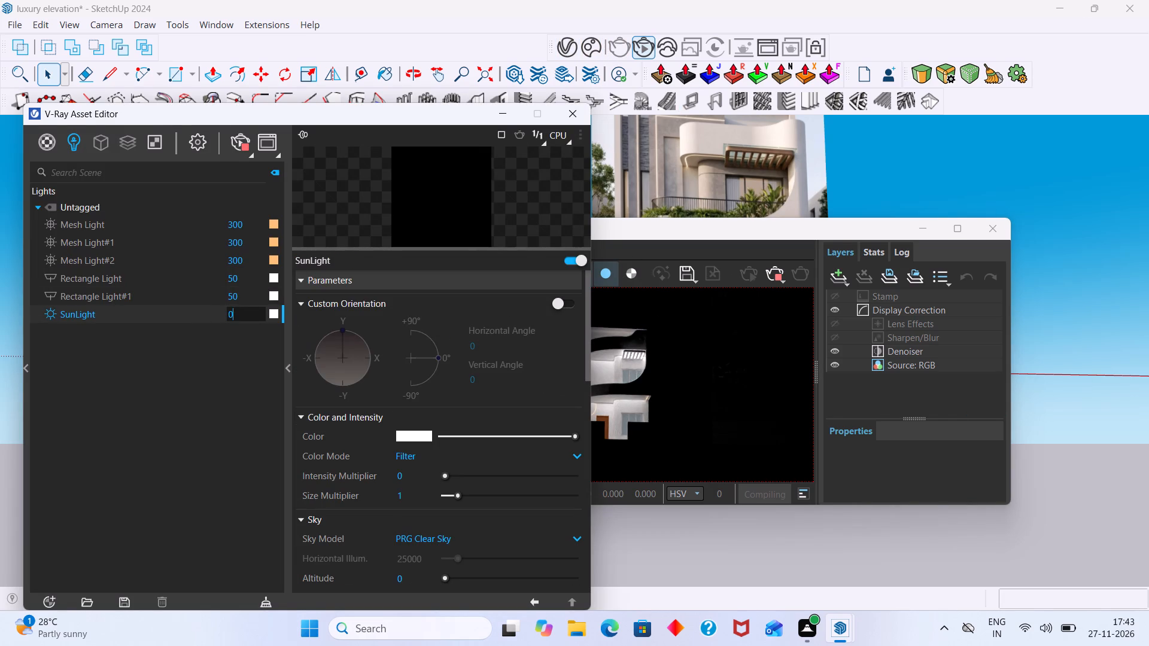
text(.5)
key(Return)
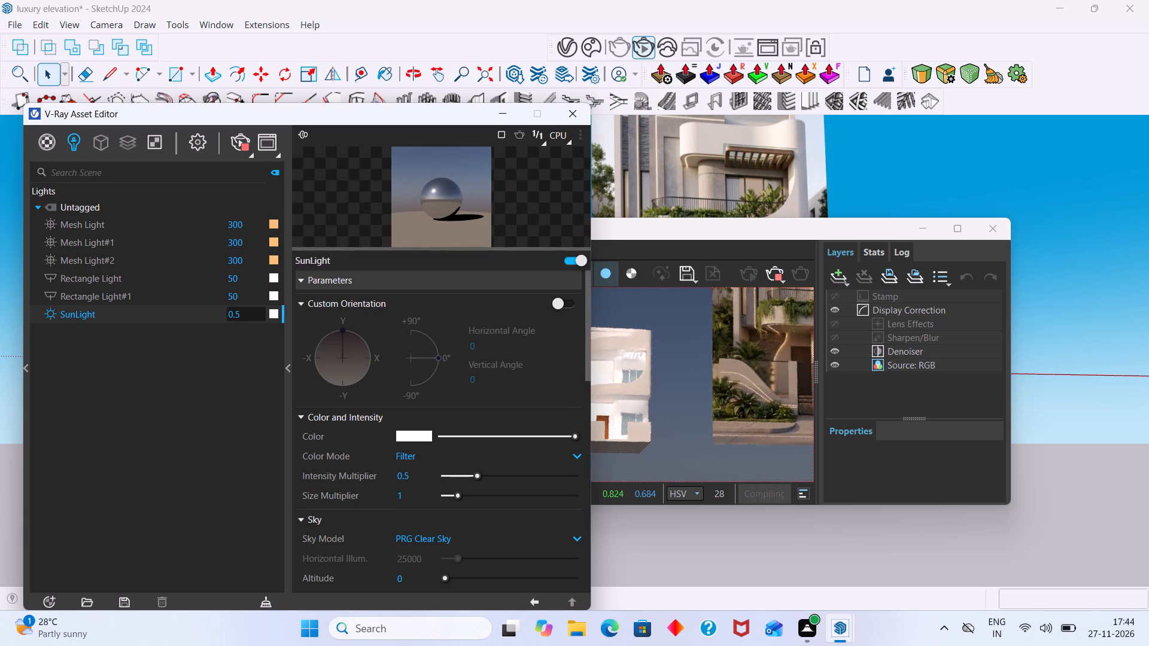
drag(442, 120, 290, 156)
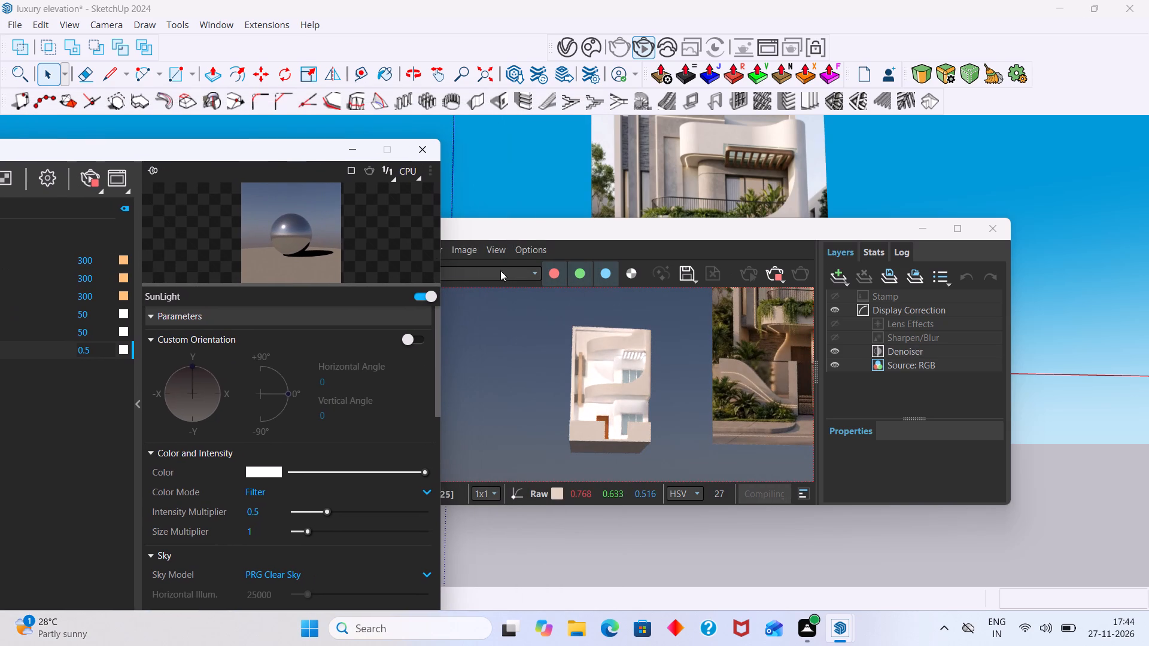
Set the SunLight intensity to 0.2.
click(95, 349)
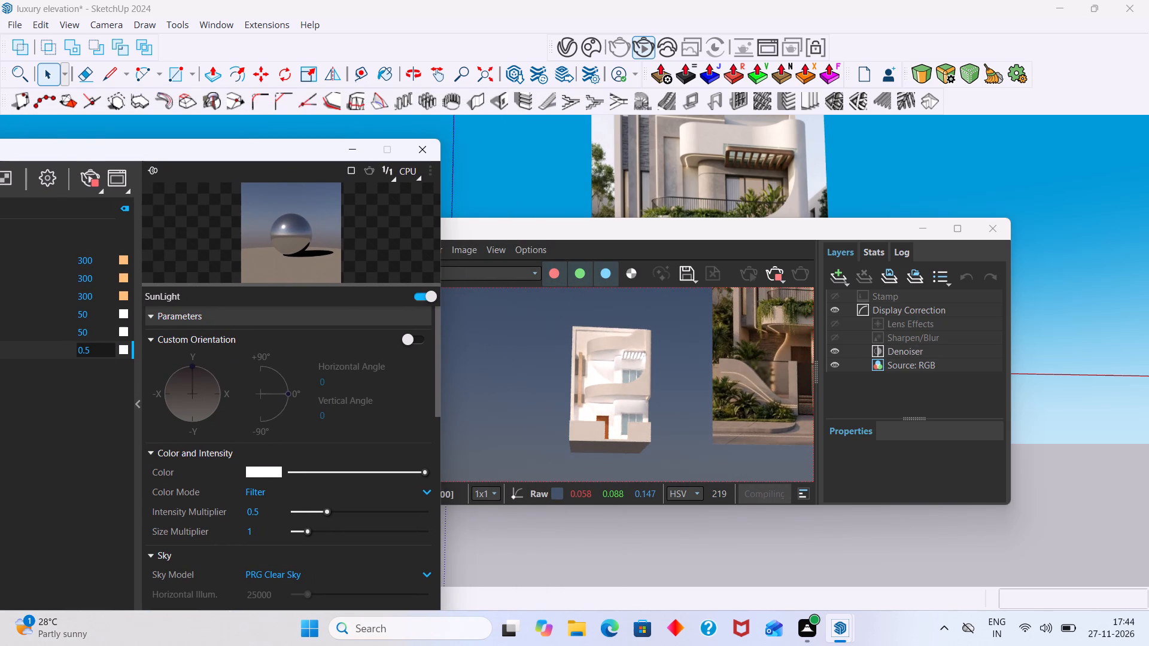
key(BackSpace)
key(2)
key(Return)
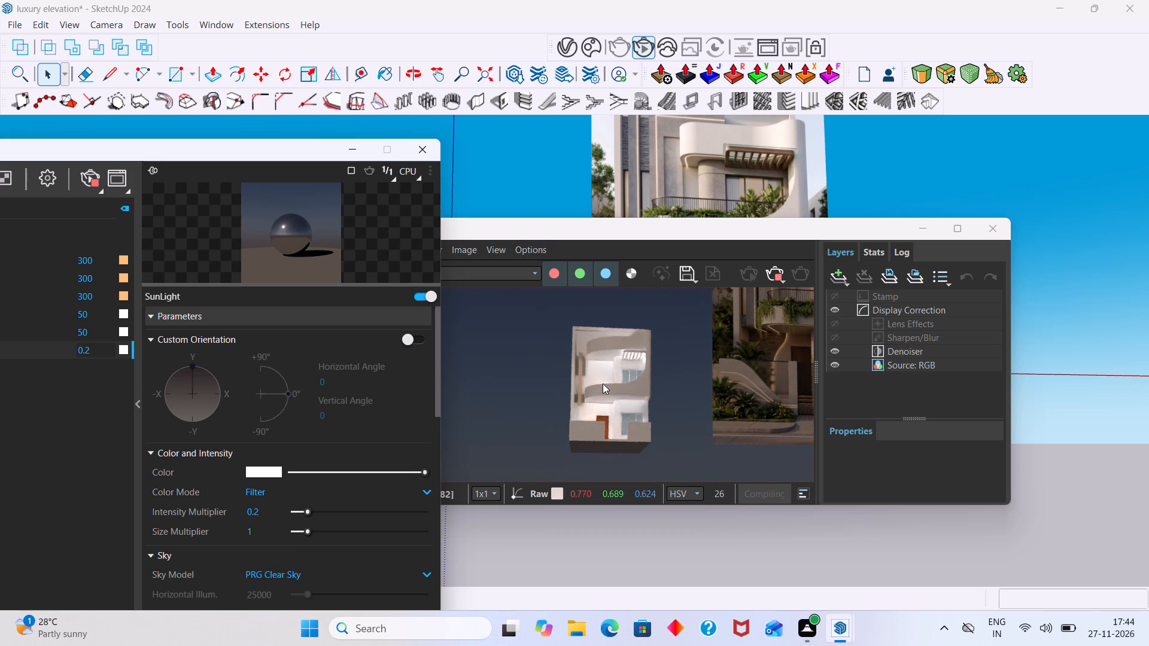
Examine the dimmed facade render from several camera angles, comparing the building with the reference image.
middle_drag(601, 383, 609, 386)
scroll(612, 419, down, 1)
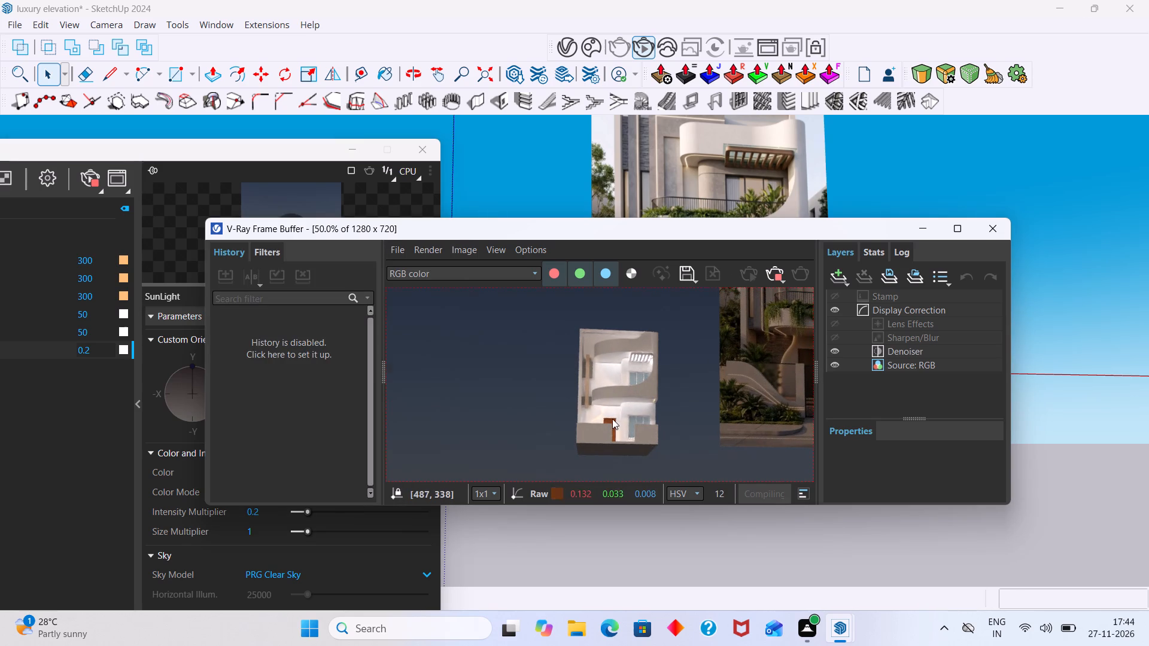
middle_drag(813, 184, 811, 294)
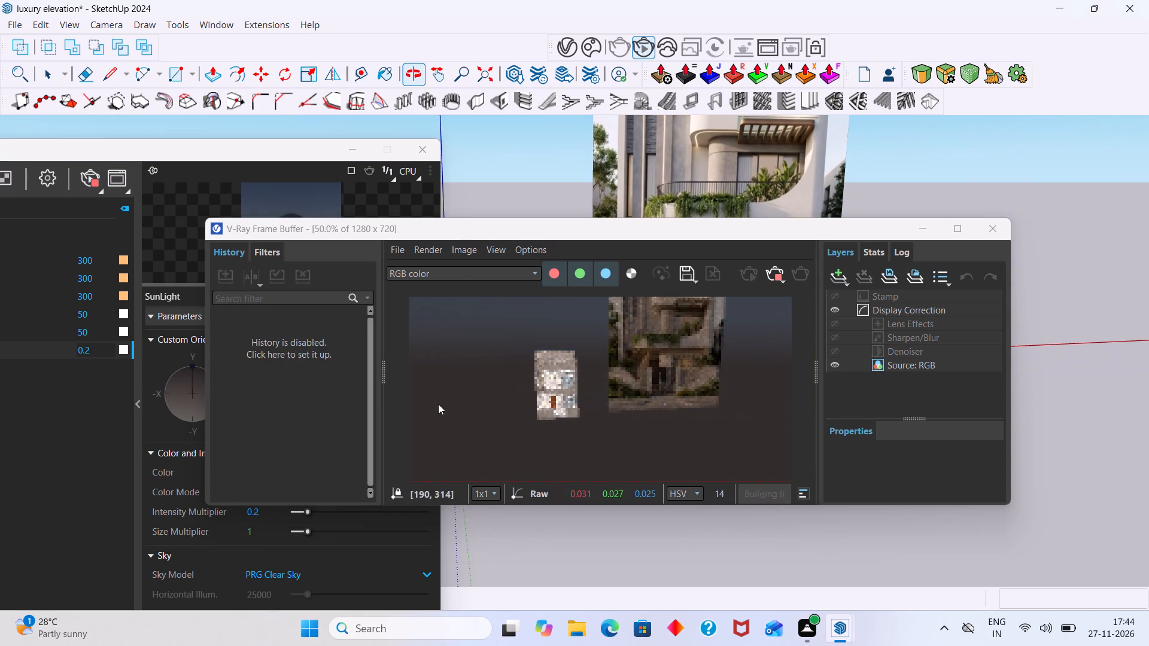
scroll(507, 378, up, 1)
scroll(606, 395, up, 1)
middle_drag(595, 388, 585, 368)
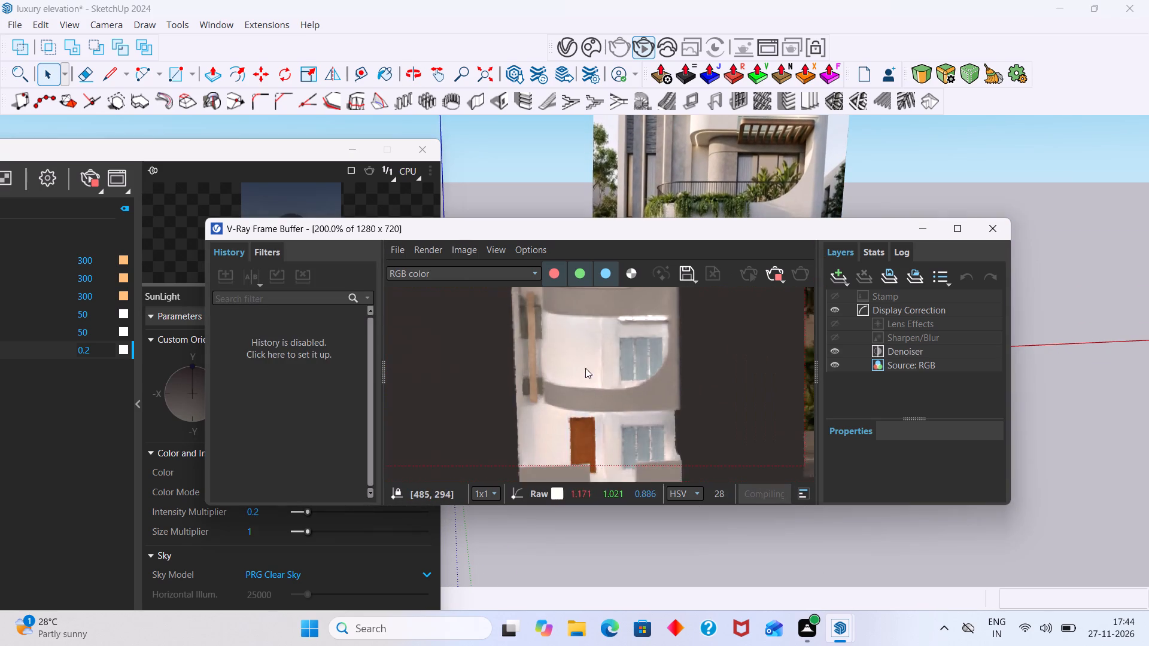
middle_drag(585, 368, 546, 306)
middle_drag(564, 386, 590, 379)
scroll(595, 378, down, 1)
middle_drag(598, 372, 598, 395)
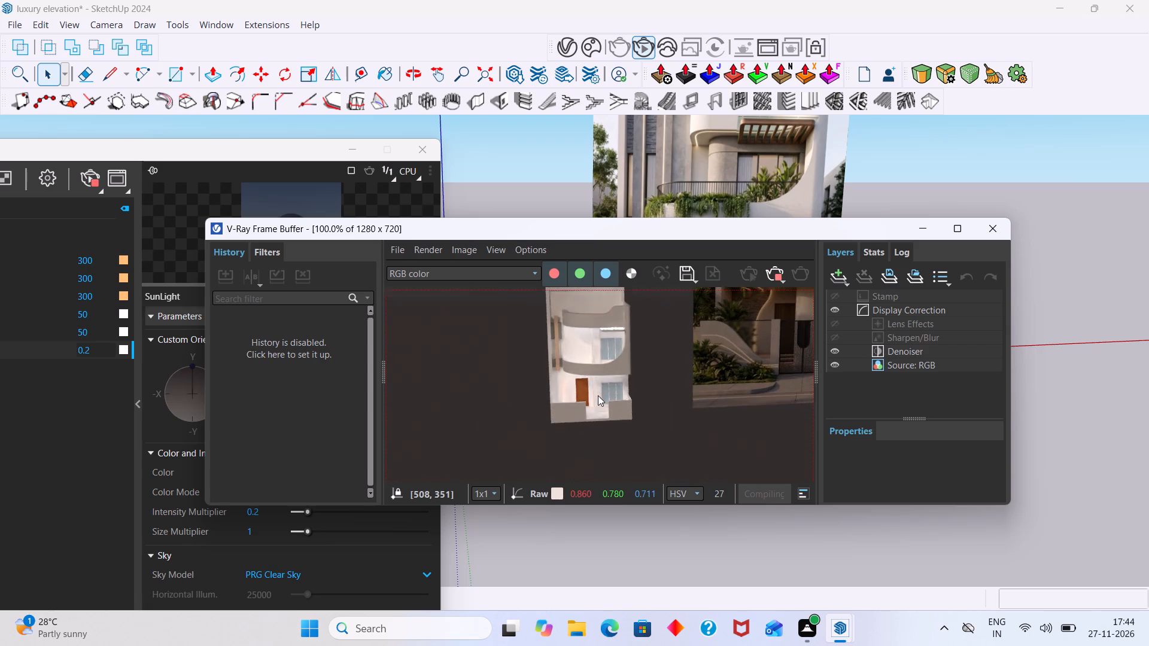
middle_drag(598, 395, 598, 400)
scroll(597, 390, down, 1)
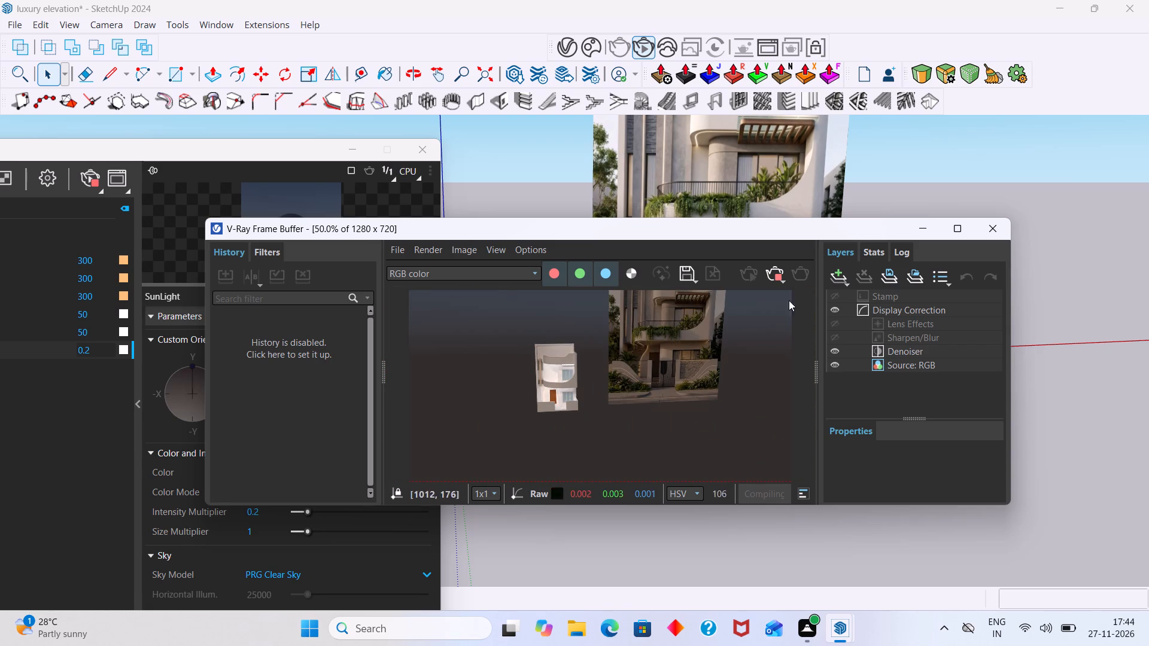
middle_drag(892, 179, 896, 138)
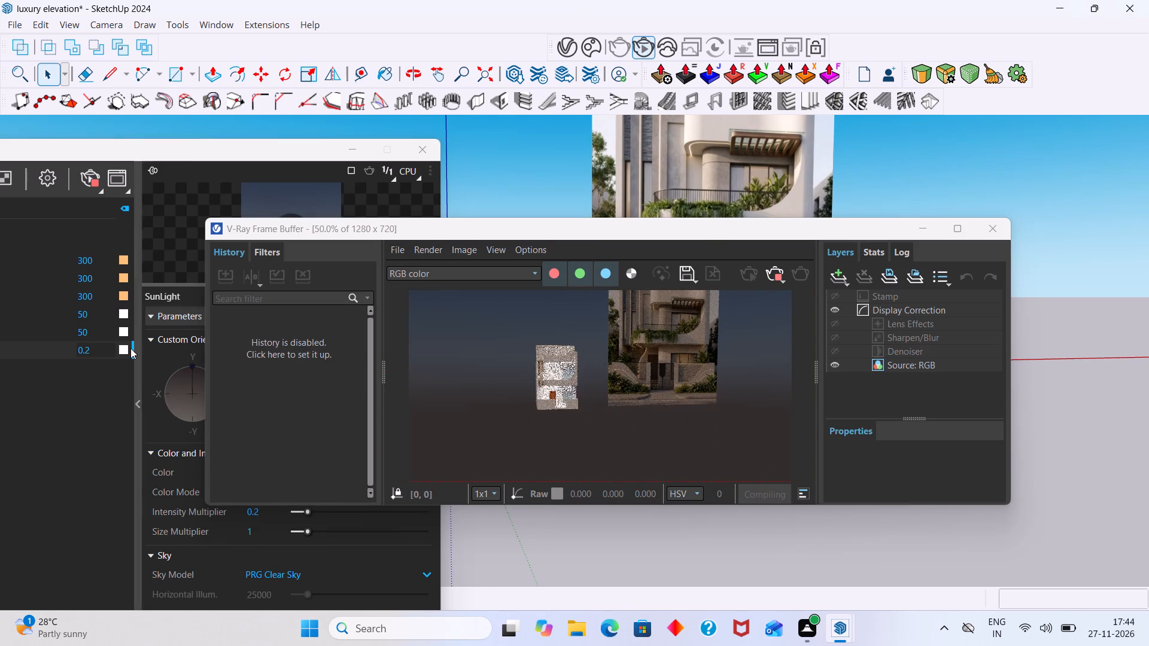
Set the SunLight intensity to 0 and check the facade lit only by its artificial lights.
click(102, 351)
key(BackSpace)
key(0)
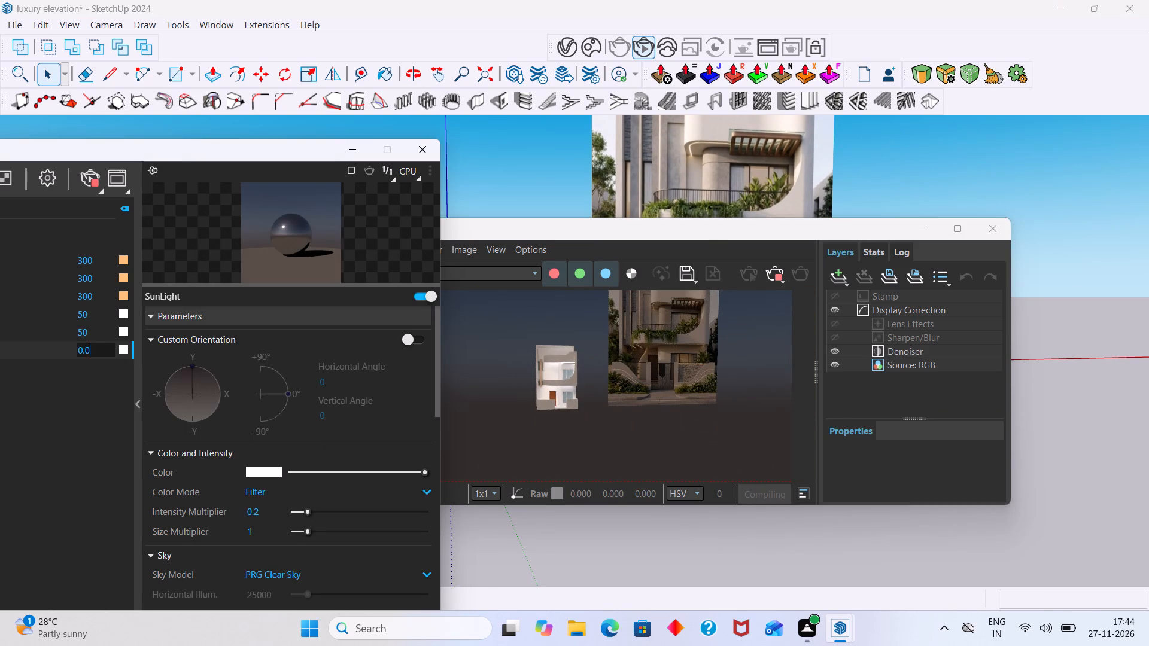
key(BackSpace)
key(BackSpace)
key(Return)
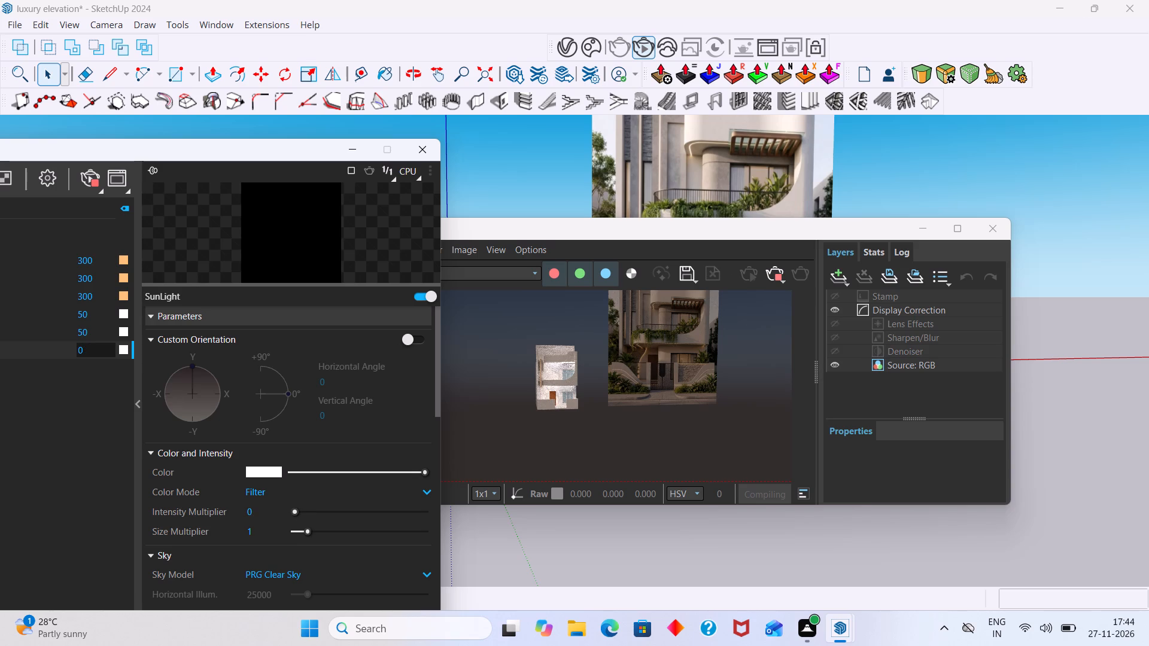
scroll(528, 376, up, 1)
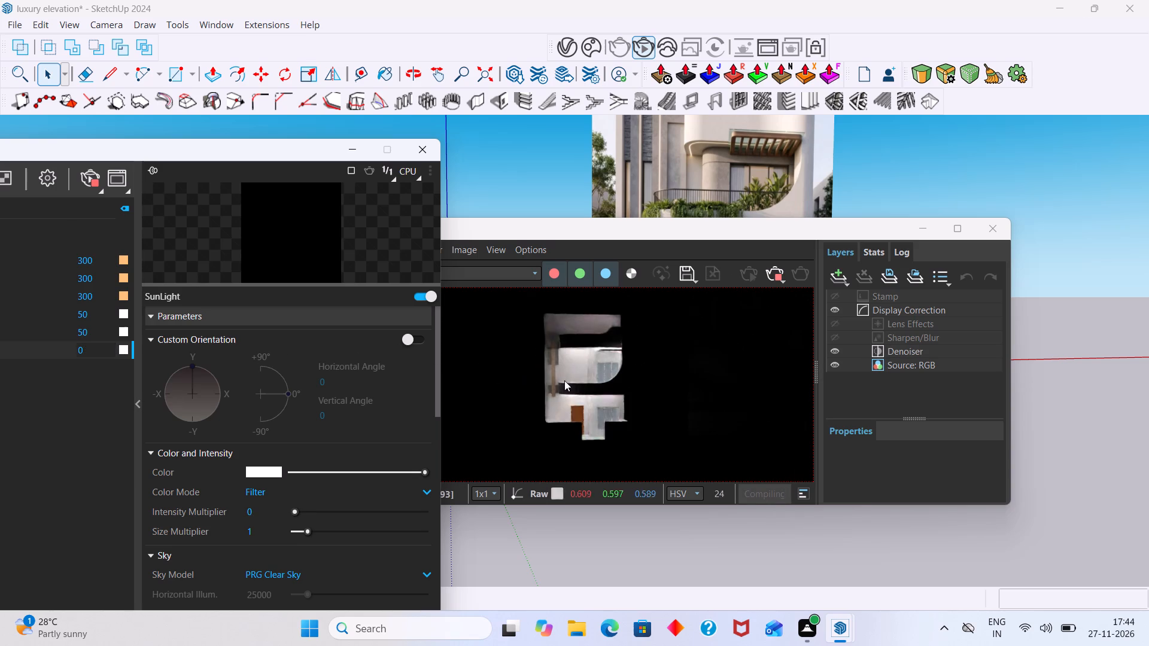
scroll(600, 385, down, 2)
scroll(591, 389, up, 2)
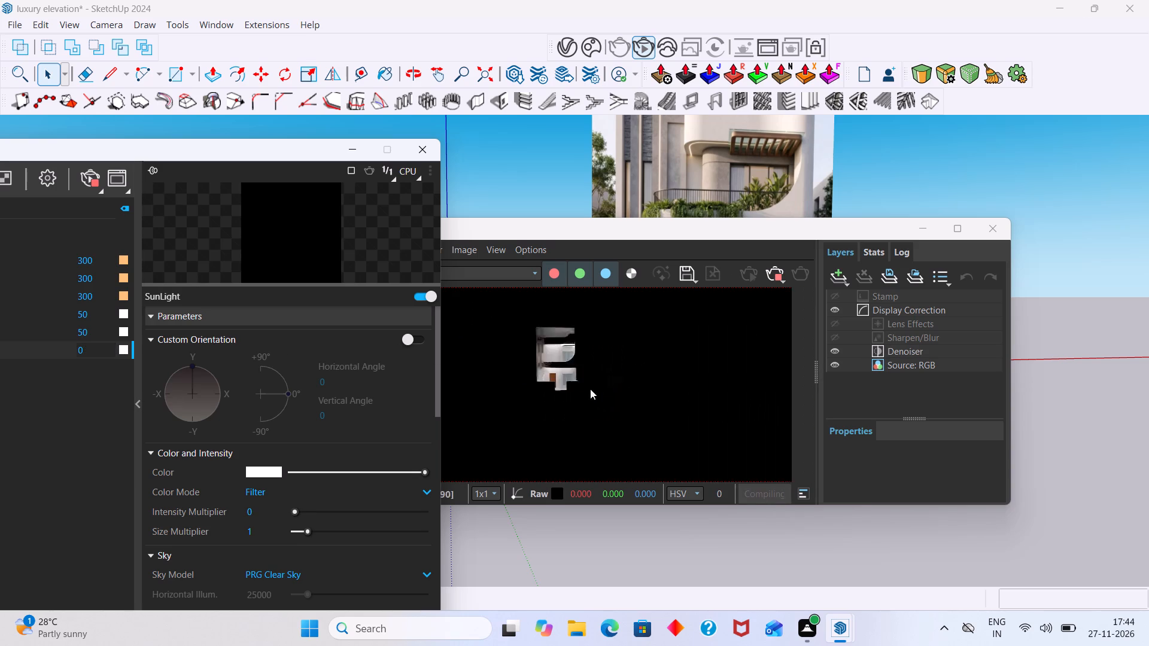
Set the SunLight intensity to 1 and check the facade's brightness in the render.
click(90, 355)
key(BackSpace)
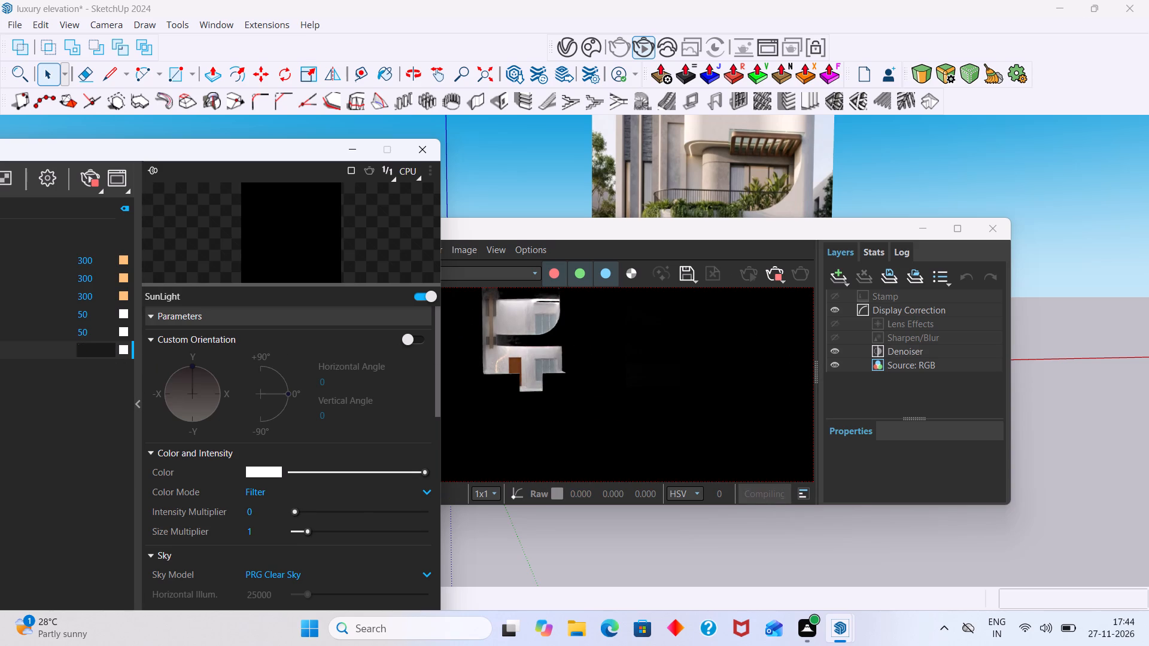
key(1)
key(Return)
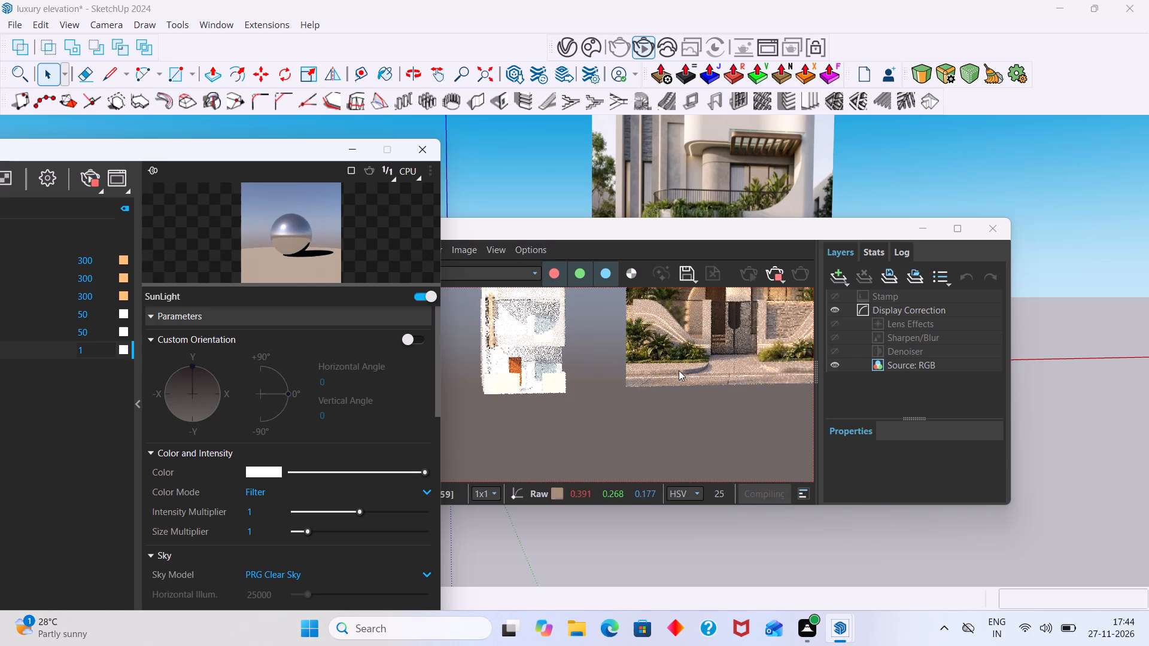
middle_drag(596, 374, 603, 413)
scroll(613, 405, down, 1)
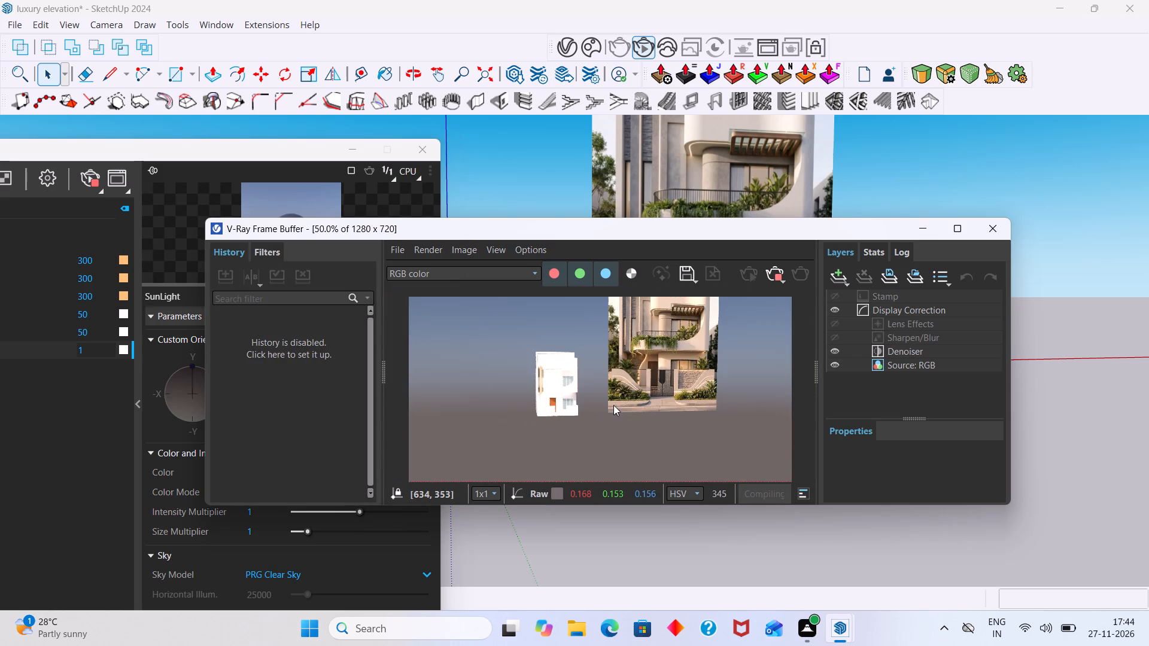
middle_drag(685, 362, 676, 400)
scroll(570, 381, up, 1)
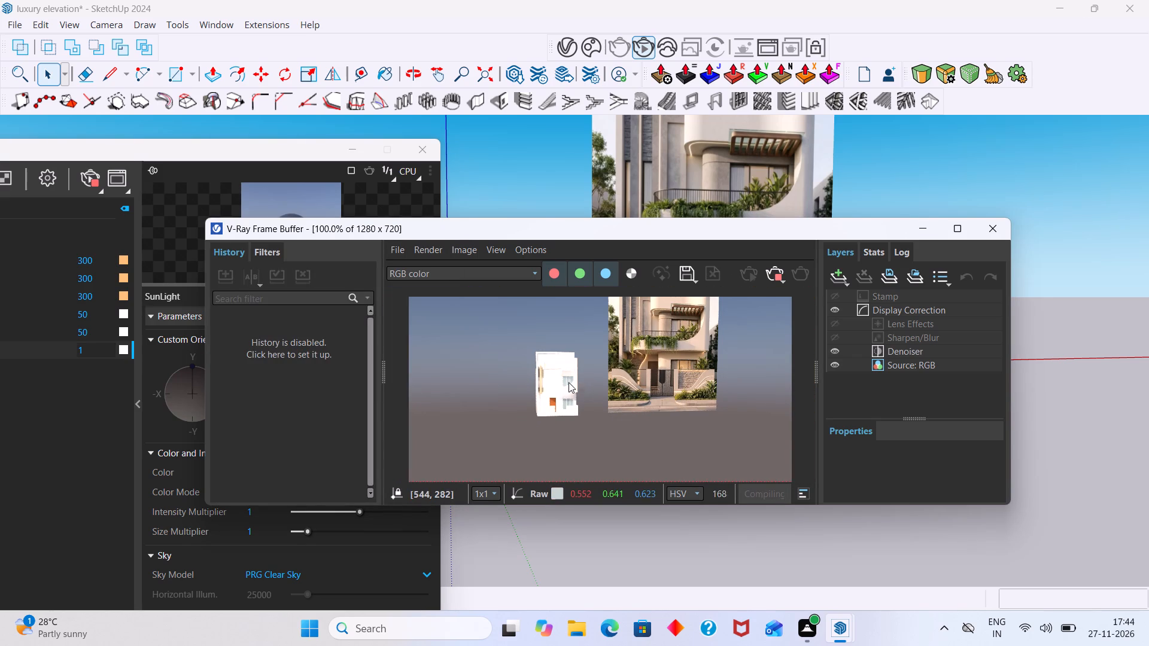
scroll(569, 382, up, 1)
Set the SunLight intensity to 0.2 and check the whole facade in the render.
click(102, 353)
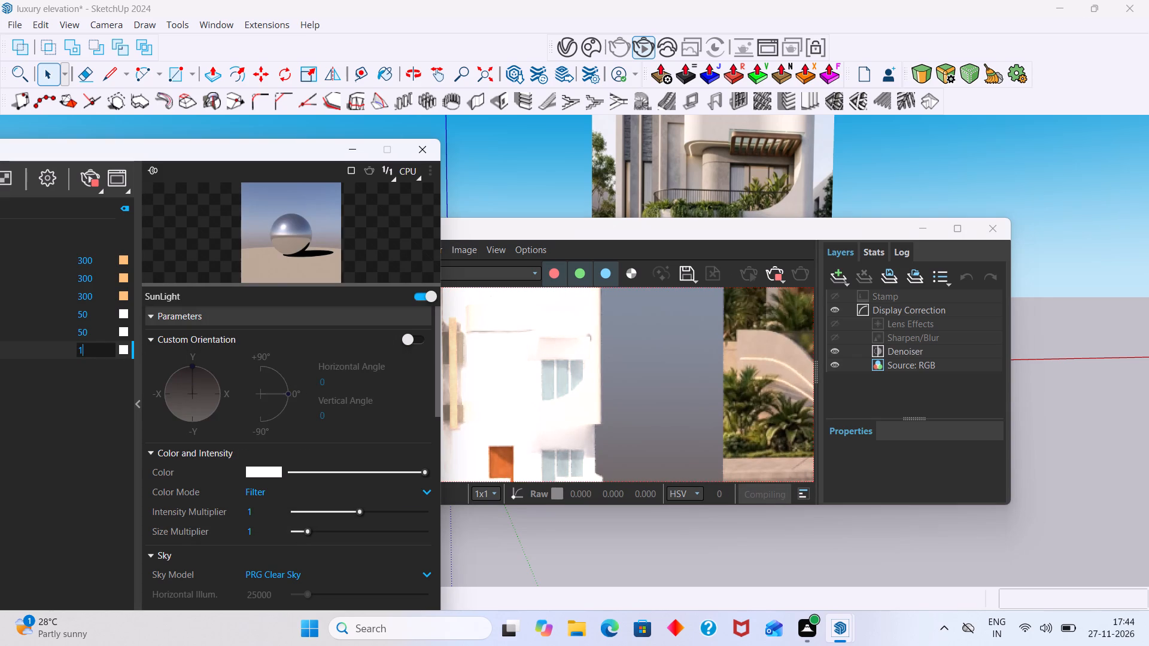
key(BackSpace)
text(0.2)
key(Return)
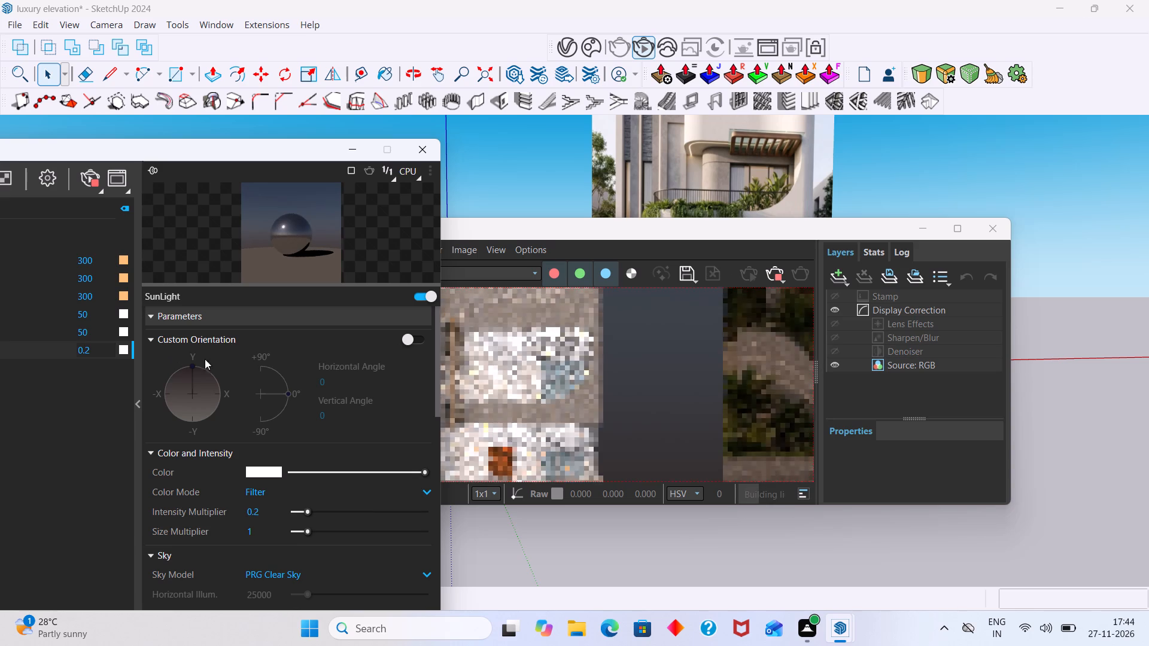
scroll(616, 373, down, 1)
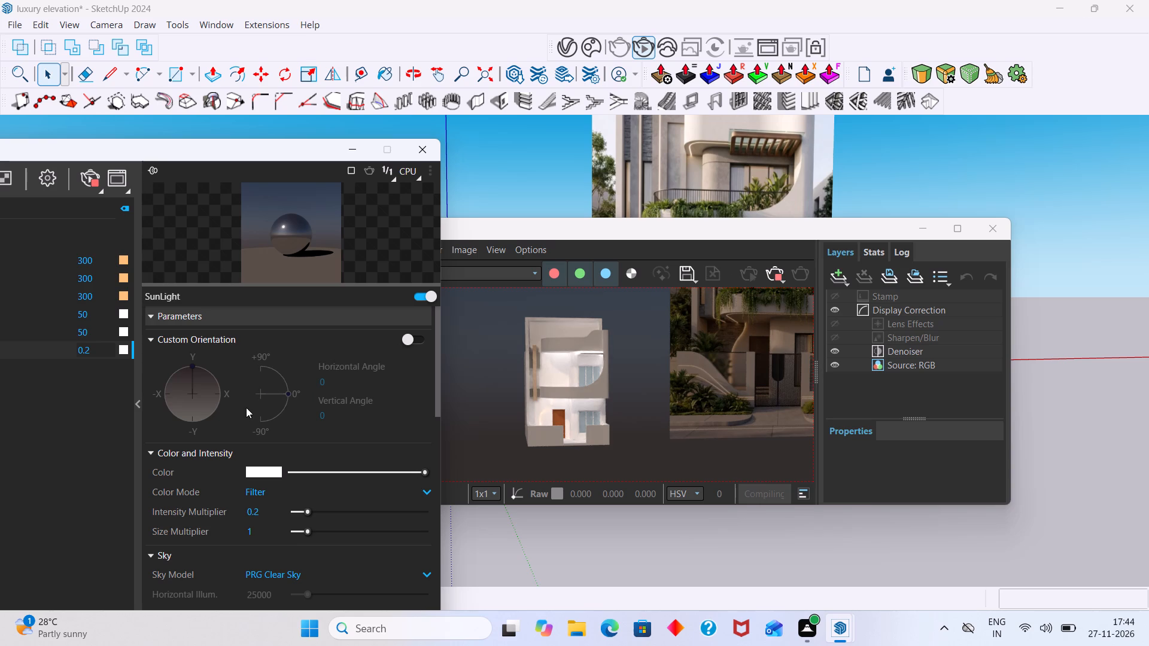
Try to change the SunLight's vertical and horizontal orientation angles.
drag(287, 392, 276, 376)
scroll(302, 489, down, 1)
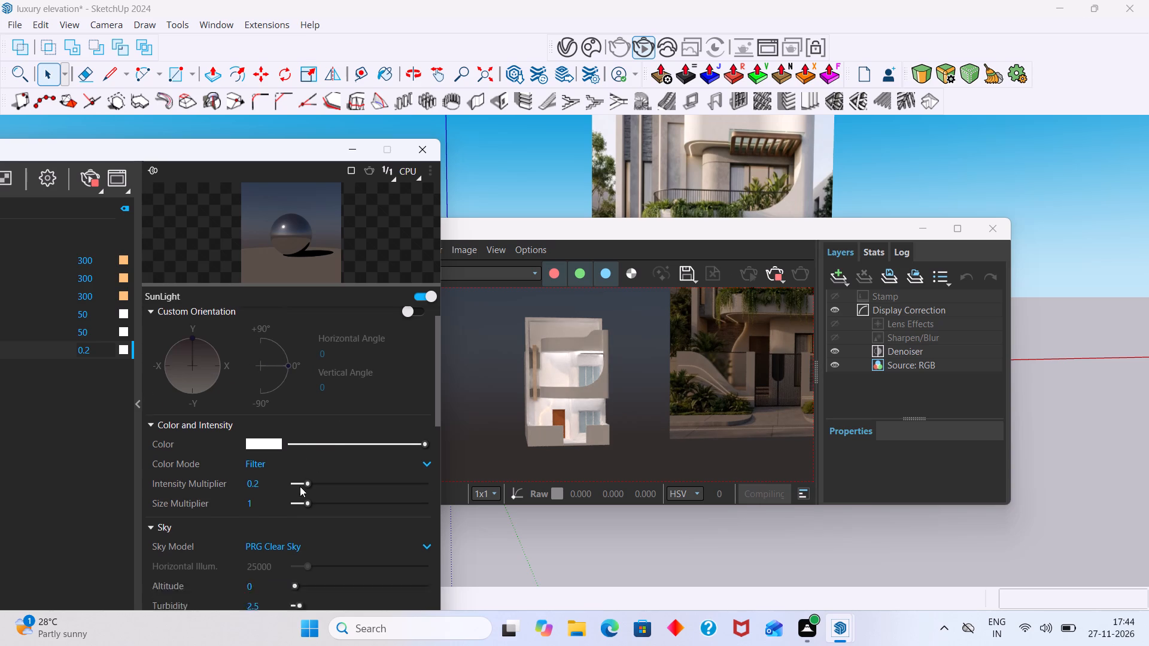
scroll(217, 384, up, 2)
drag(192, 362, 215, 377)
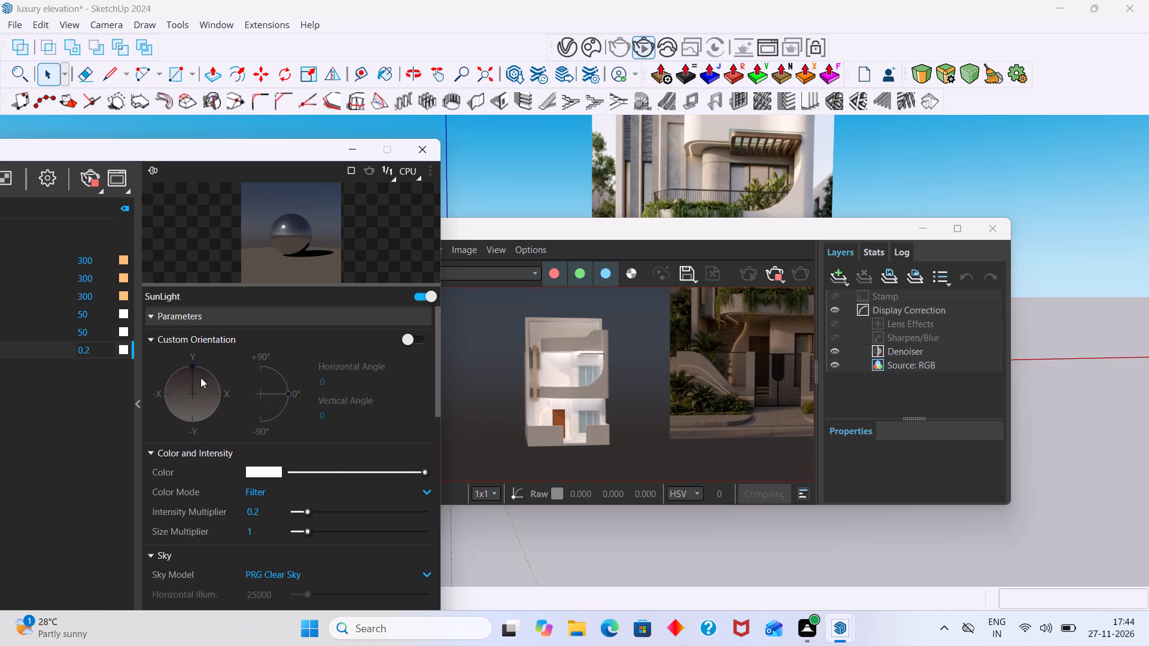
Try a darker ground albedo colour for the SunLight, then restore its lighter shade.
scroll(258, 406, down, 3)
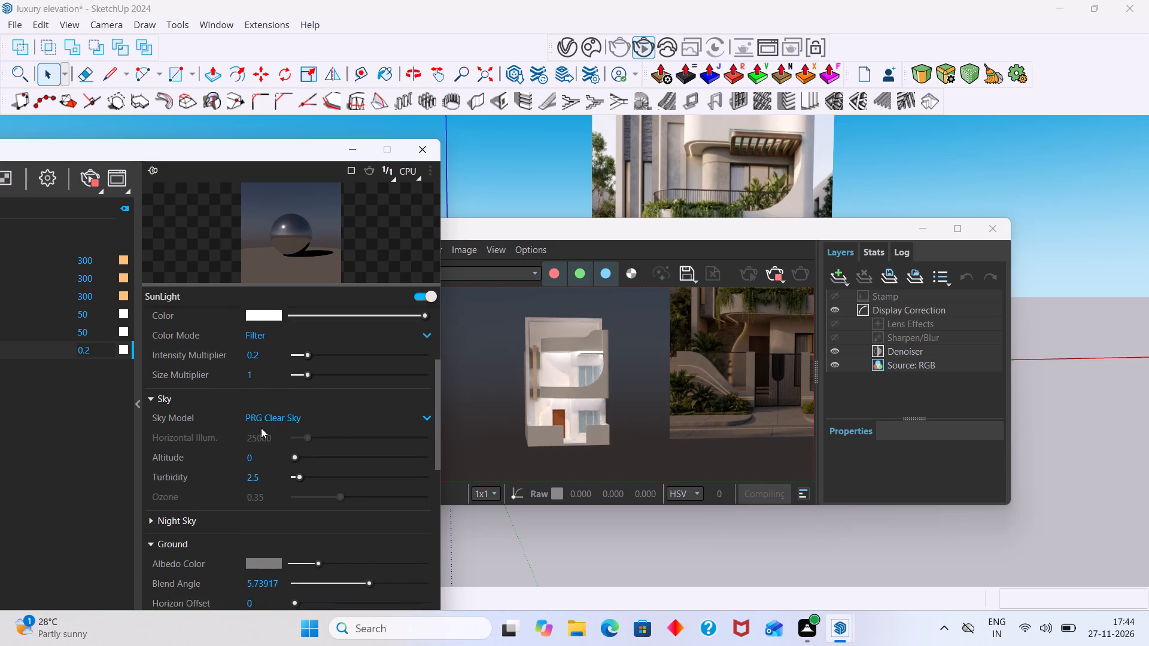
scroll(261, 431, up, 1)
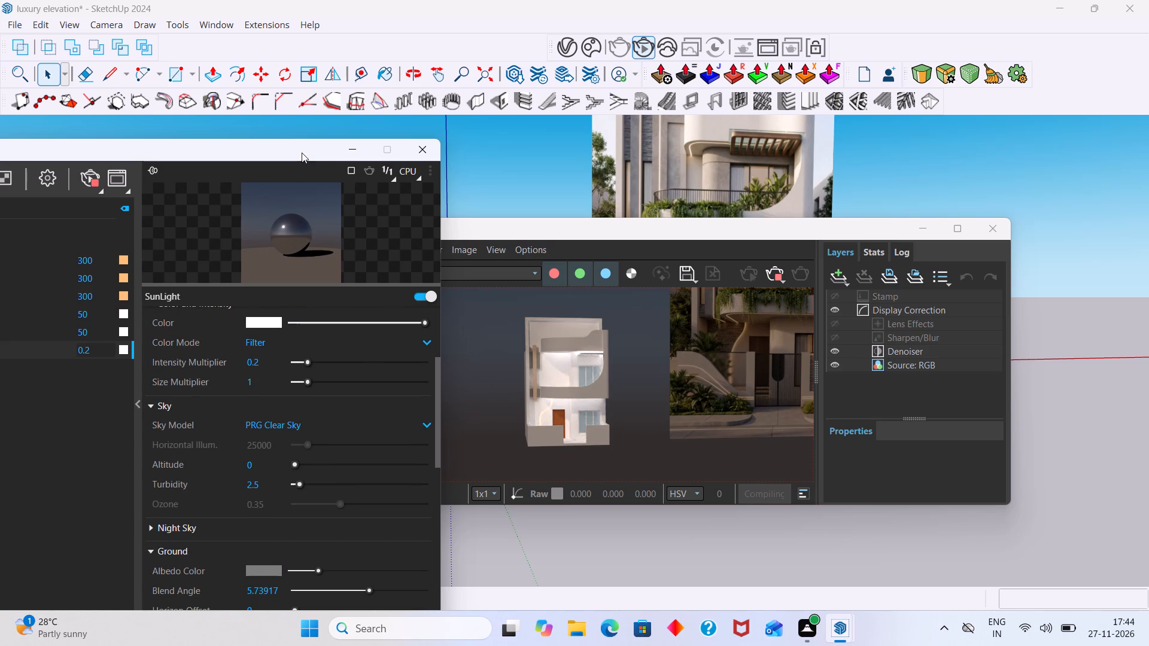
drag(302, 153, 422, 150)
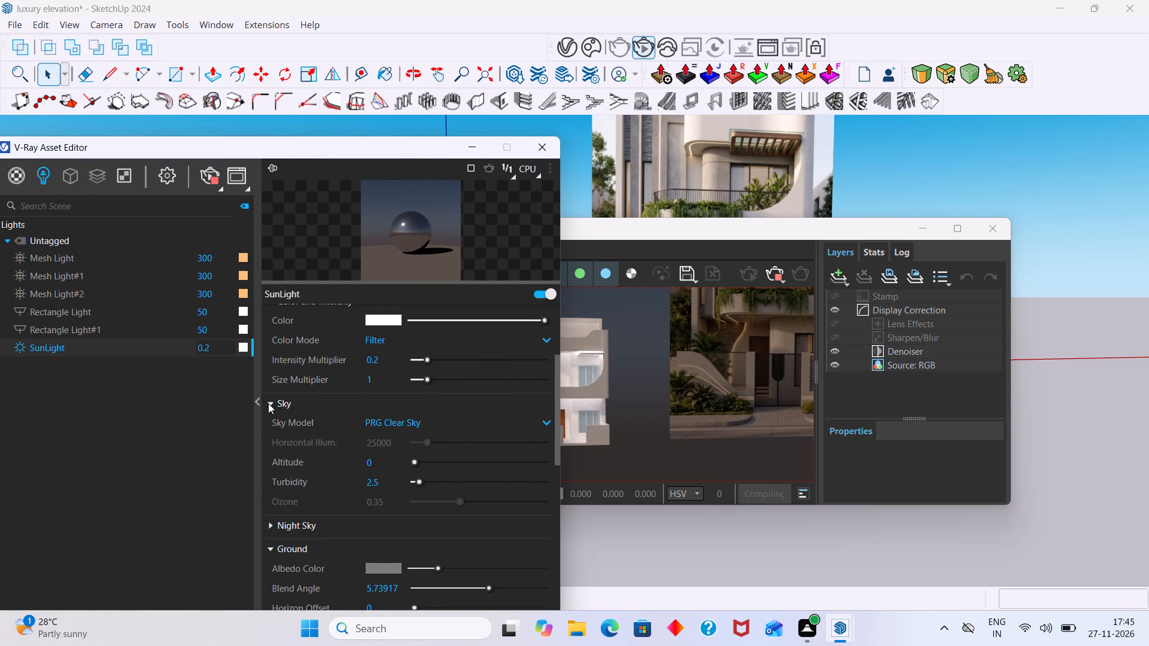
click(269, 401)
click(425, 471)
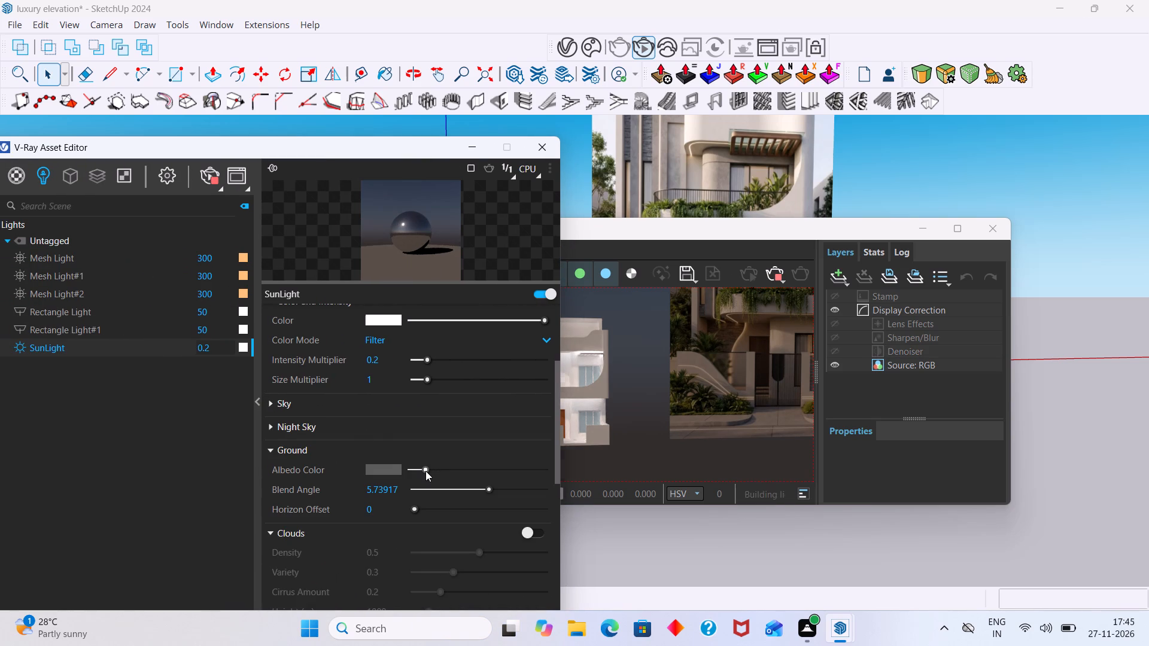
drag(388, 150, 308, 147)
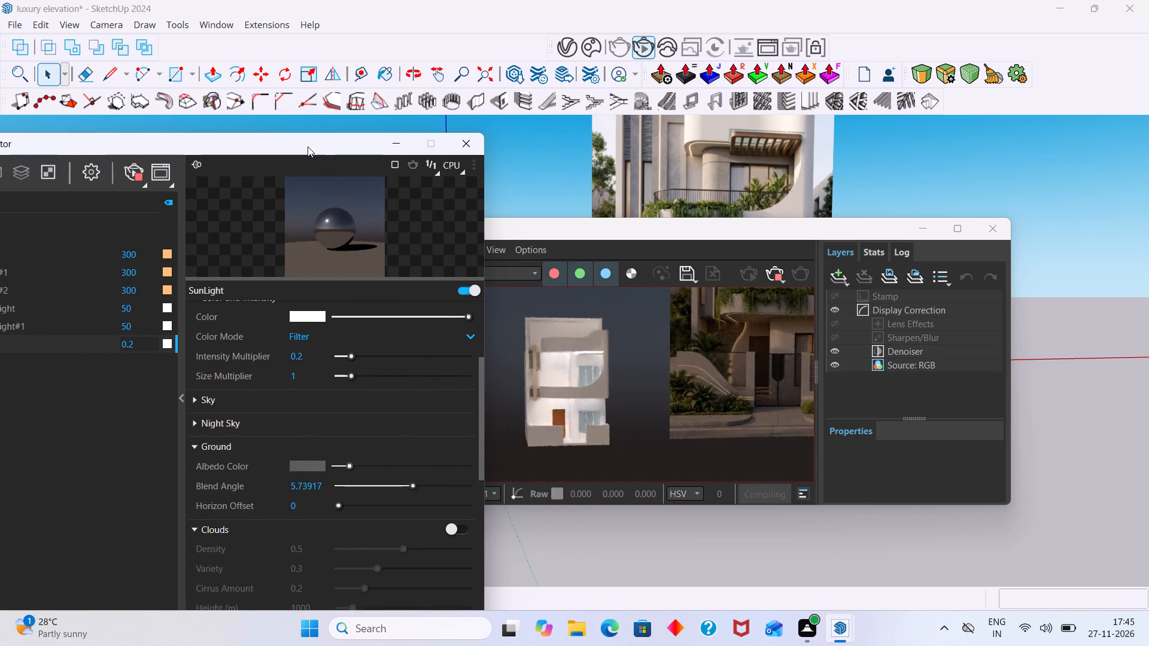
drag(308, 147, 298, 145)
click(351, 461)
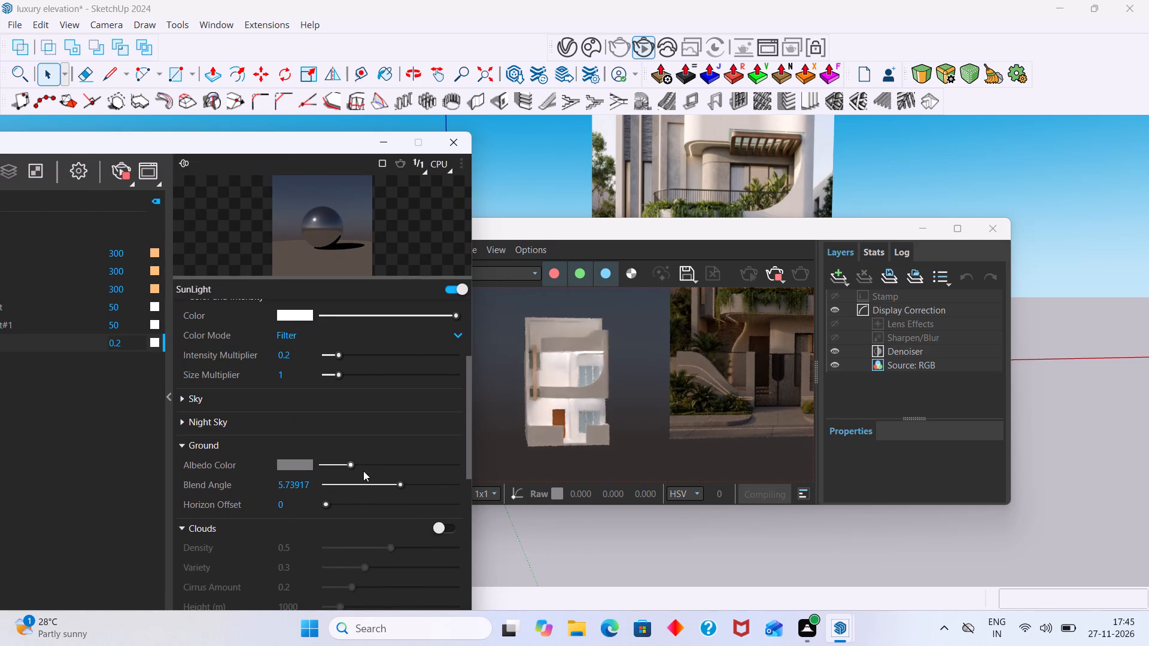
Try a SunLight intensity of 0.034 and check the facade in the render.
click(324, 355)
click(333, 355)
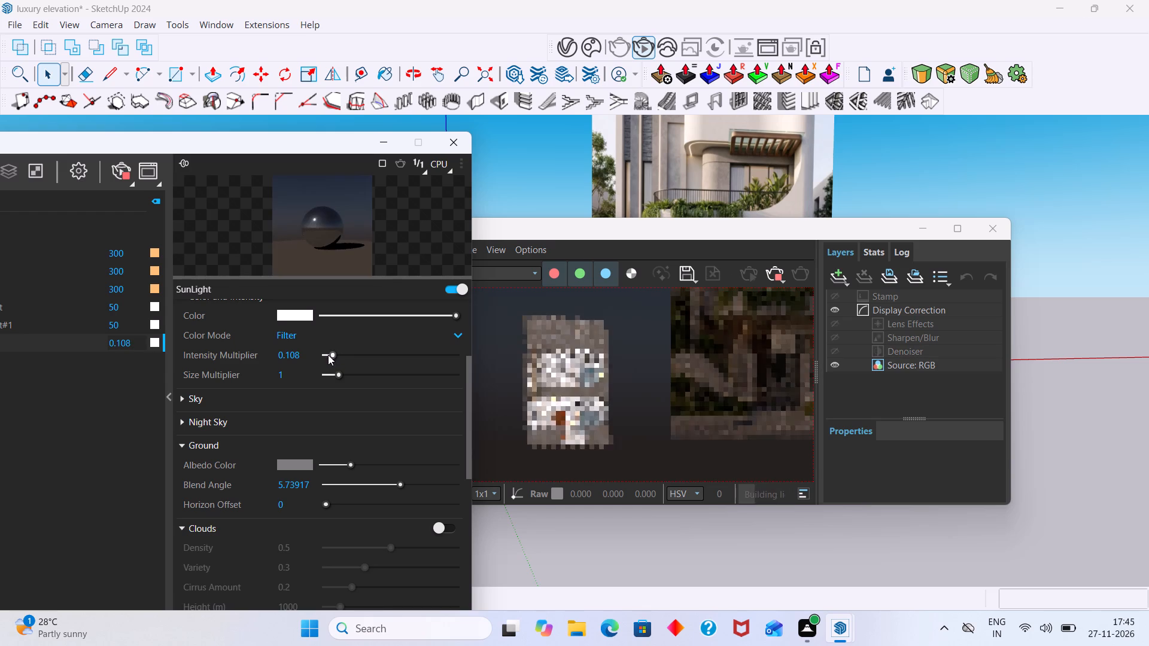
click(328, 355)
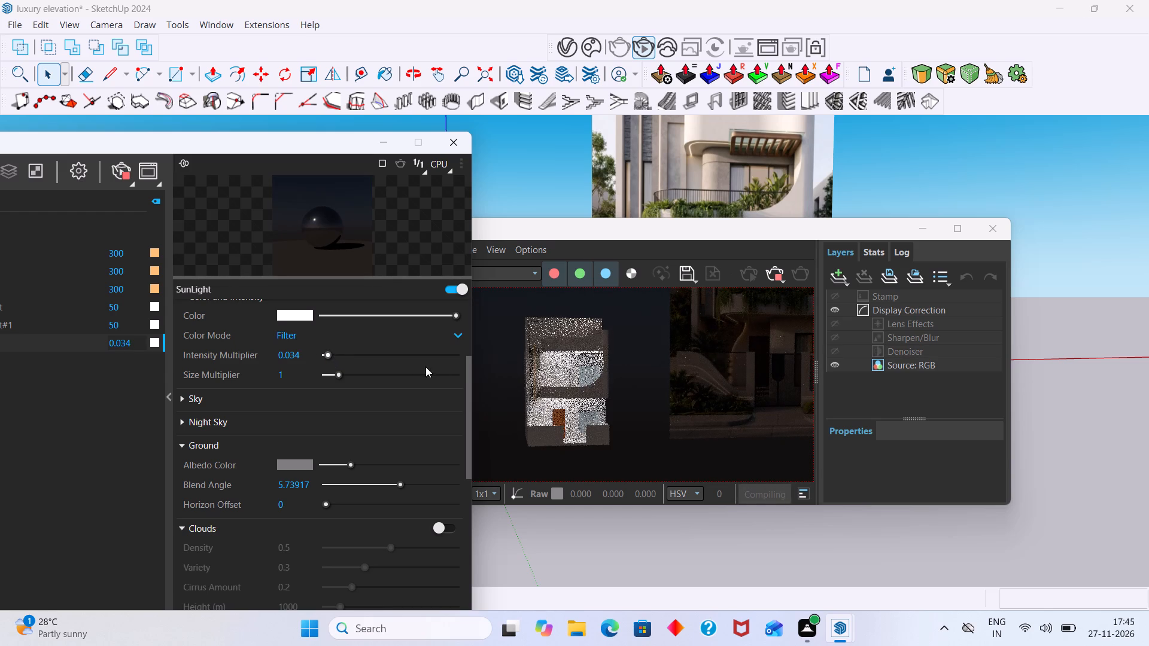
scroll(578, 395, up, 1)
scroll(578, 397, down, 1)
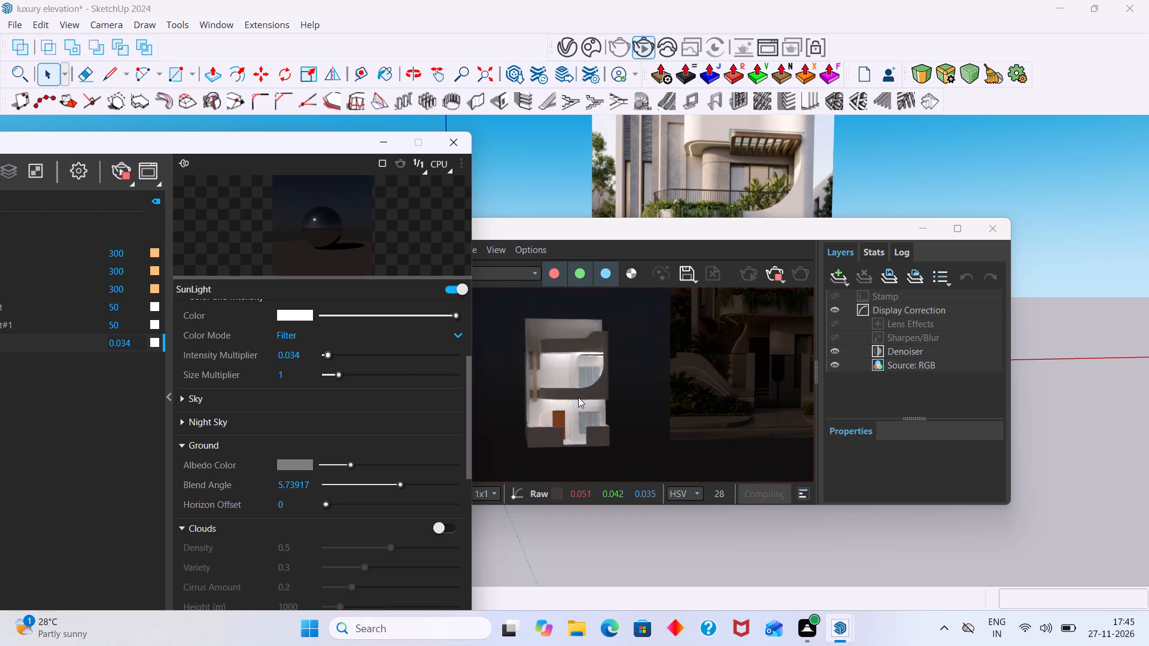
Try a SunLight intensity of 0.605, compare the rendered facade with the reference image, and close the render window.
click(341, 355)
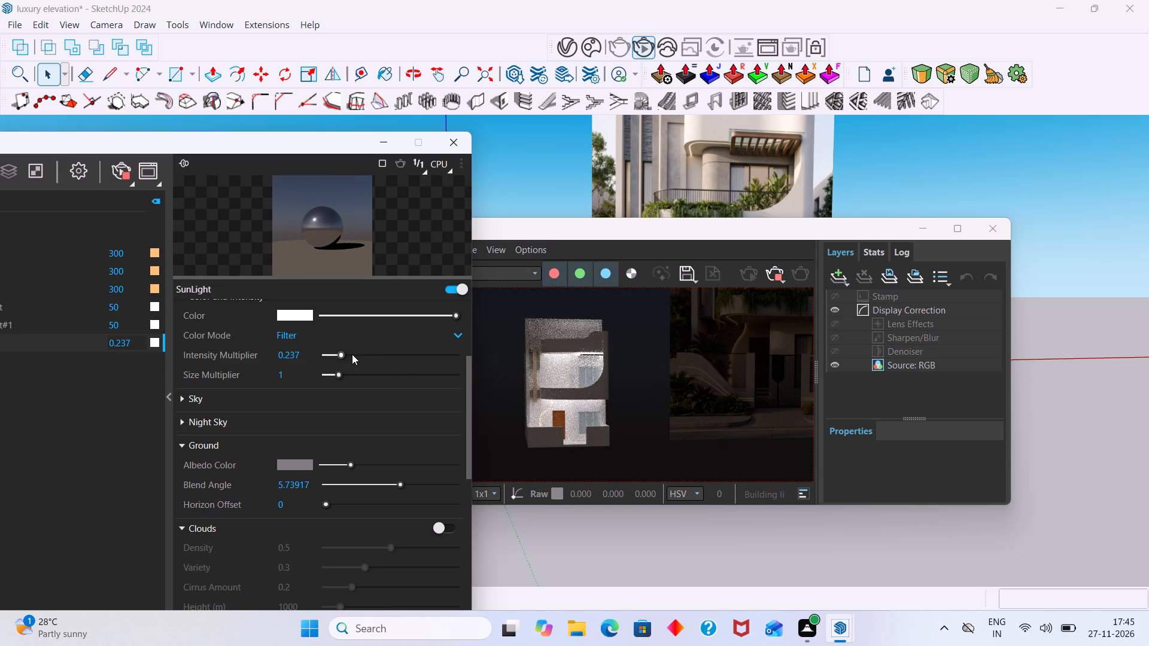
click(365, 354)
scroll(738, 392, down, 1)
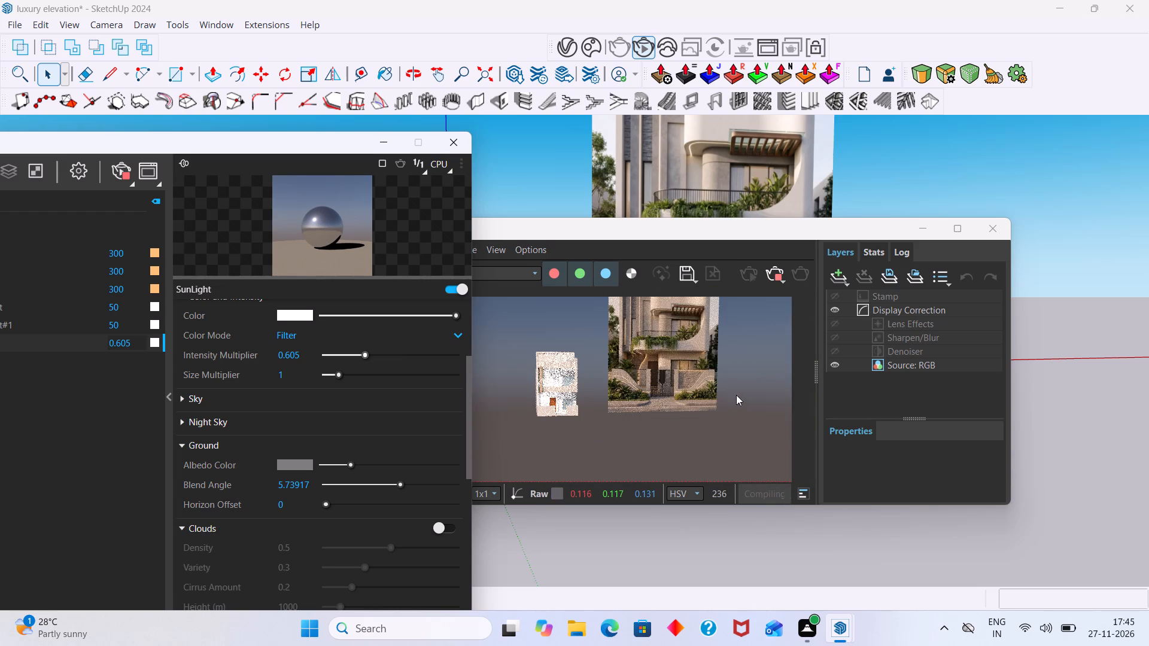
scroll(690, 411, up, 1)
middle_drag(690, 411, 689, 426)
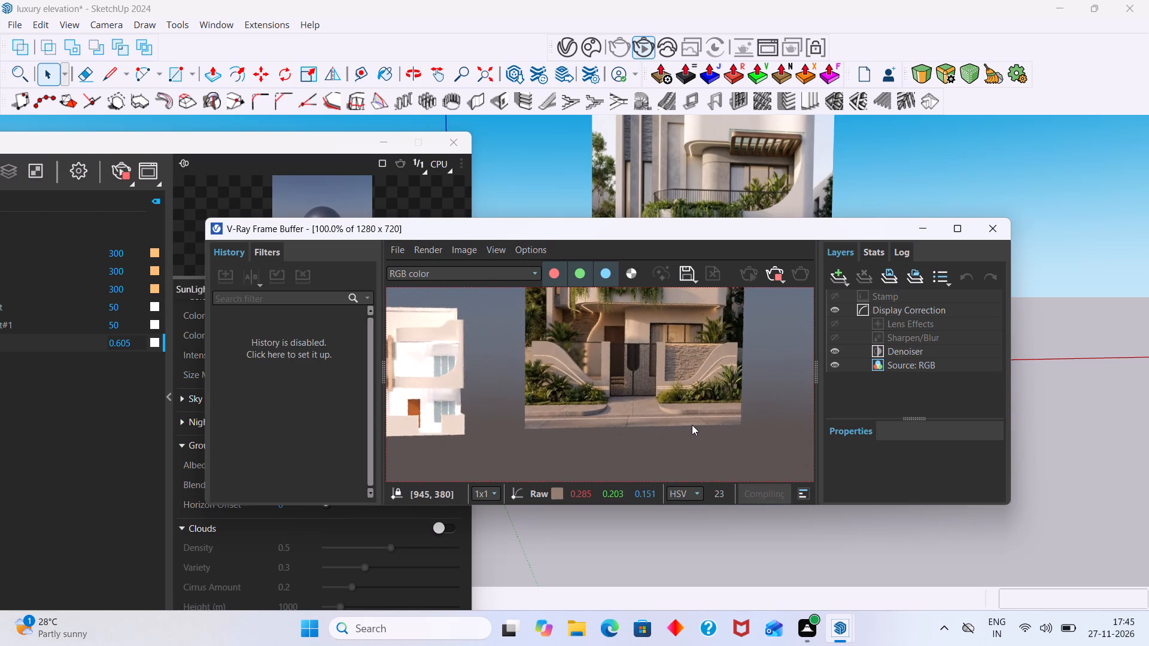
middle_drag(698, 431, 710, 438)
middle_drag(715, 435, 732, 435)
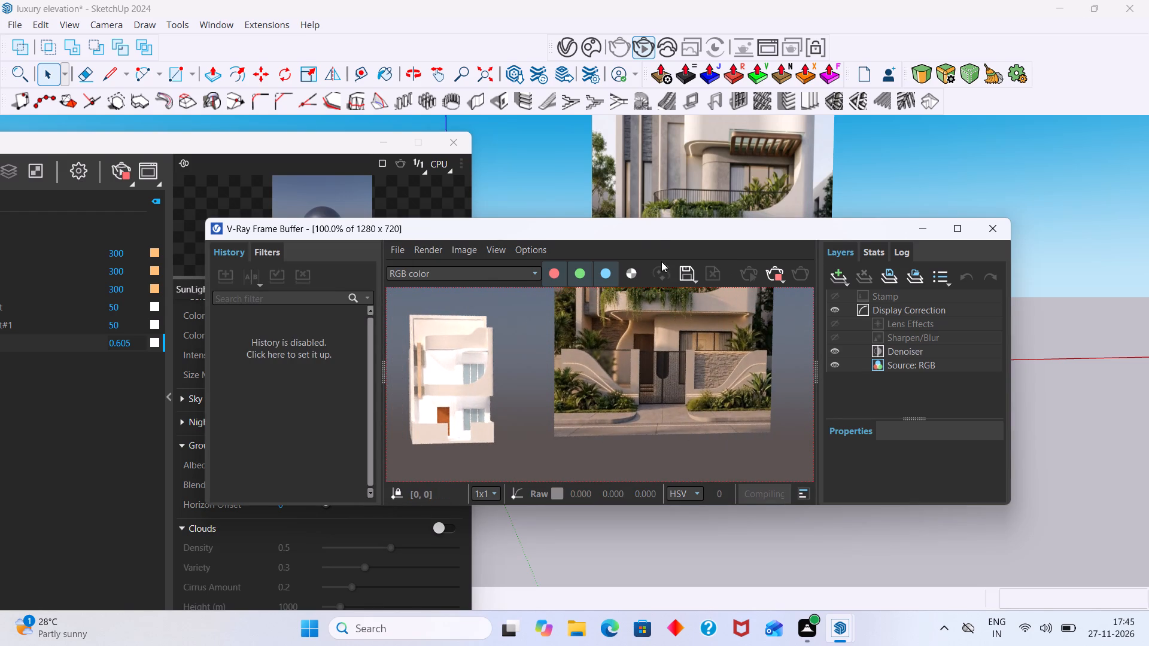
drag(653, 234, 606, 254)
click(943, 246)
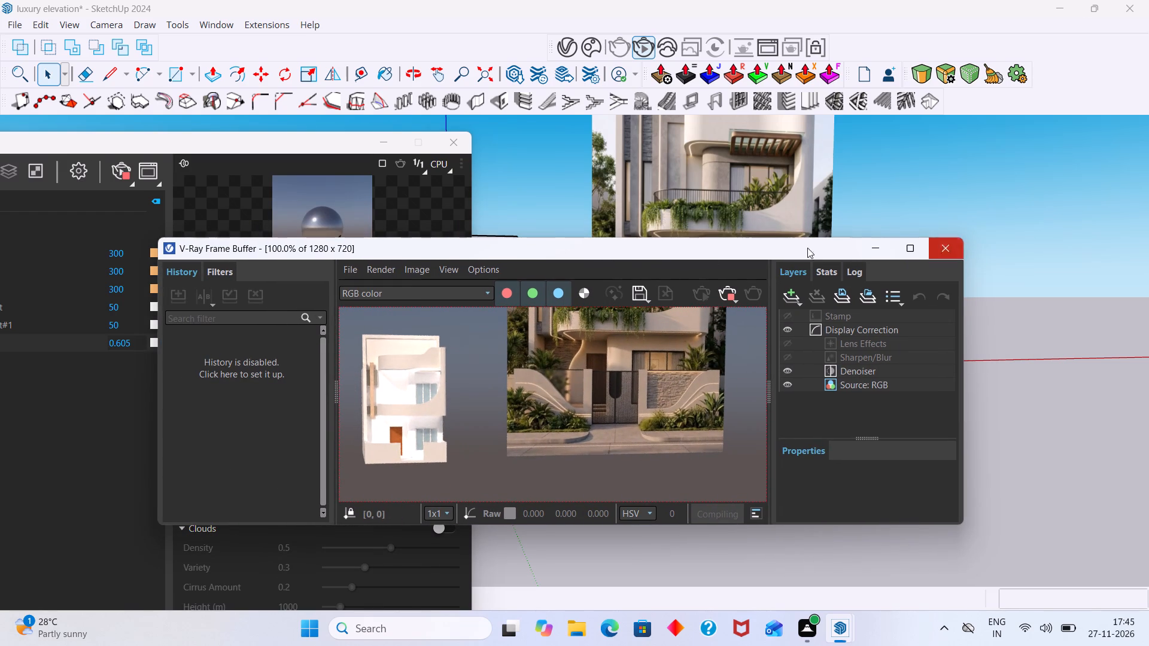
Set the intensity of both Rectangle Light and Rectangle Light#1 to 30.
drag(168, 142, 369, 136)
scroll(126, 302, up, 4)
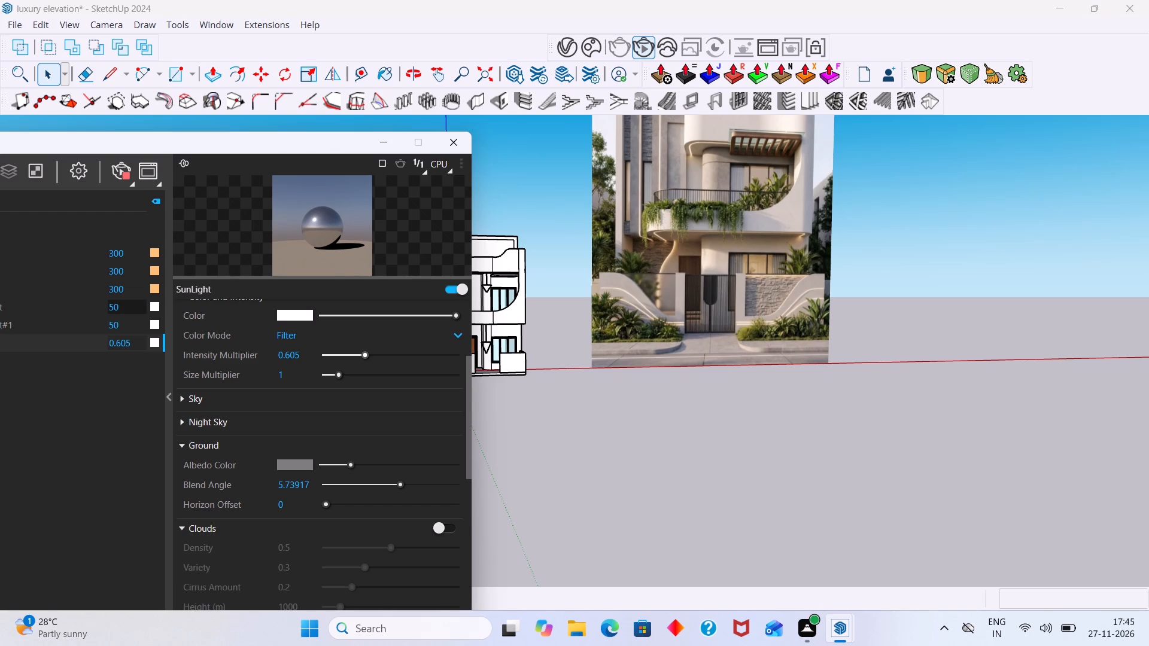
click(125, 306)
key(BackSpace)
key(BackSpace)
key(BackSpace)
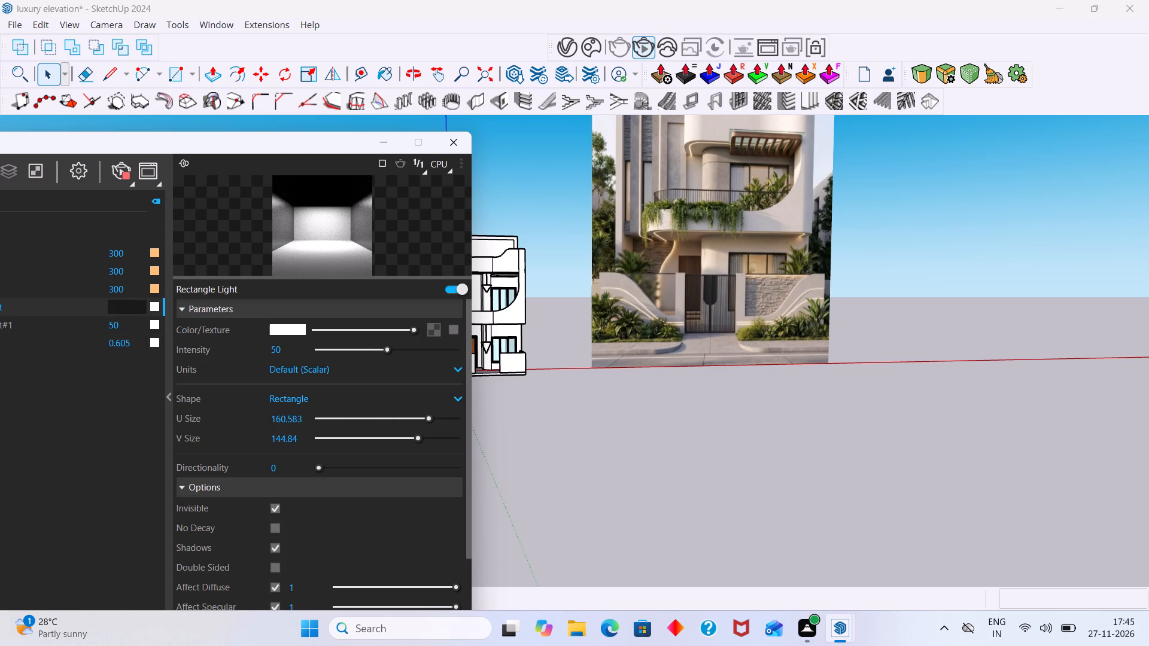
text(30)
key(Return)
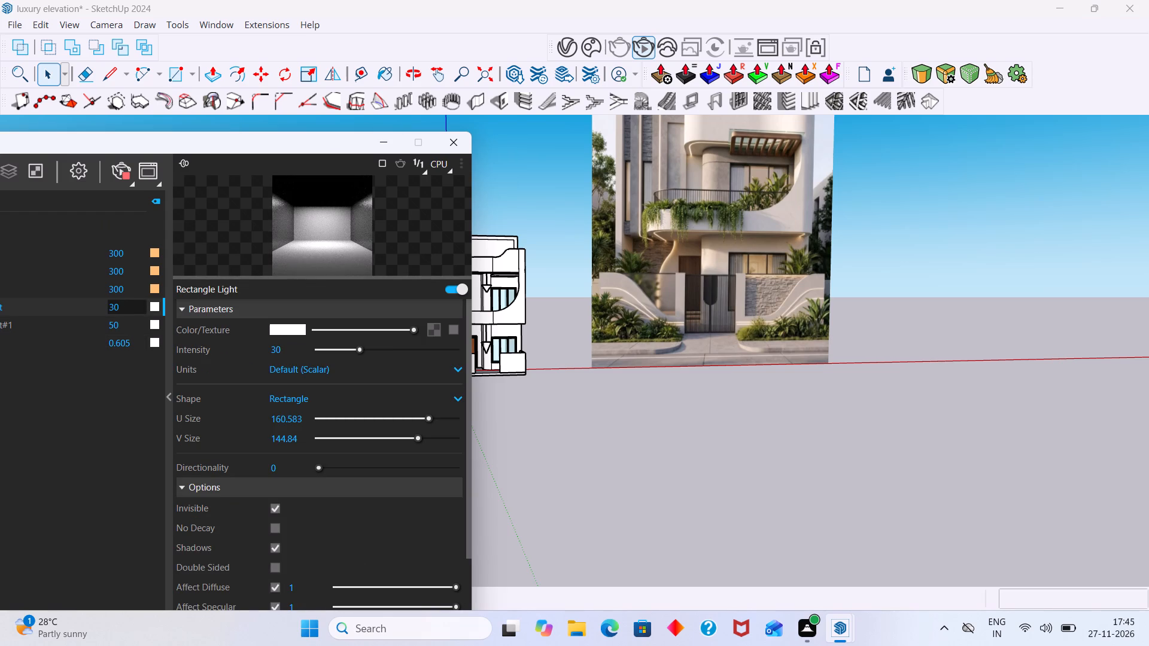
click(123, 325)
key(BackSpace)
key(BackSpace)
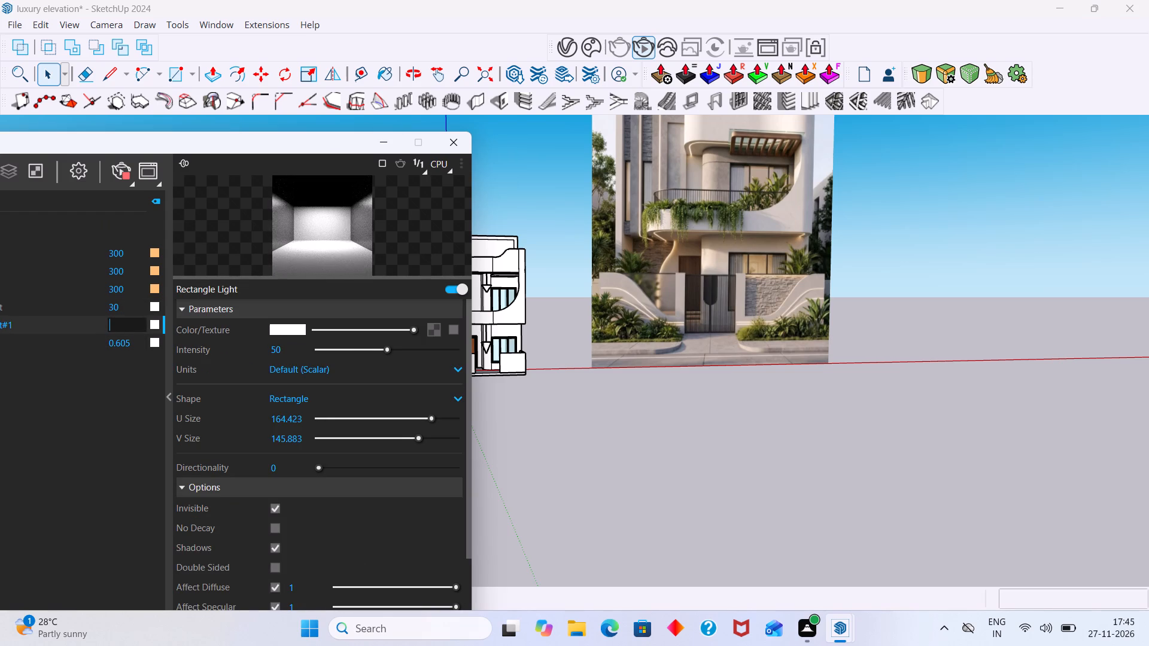
text(30)
click(587, 383)
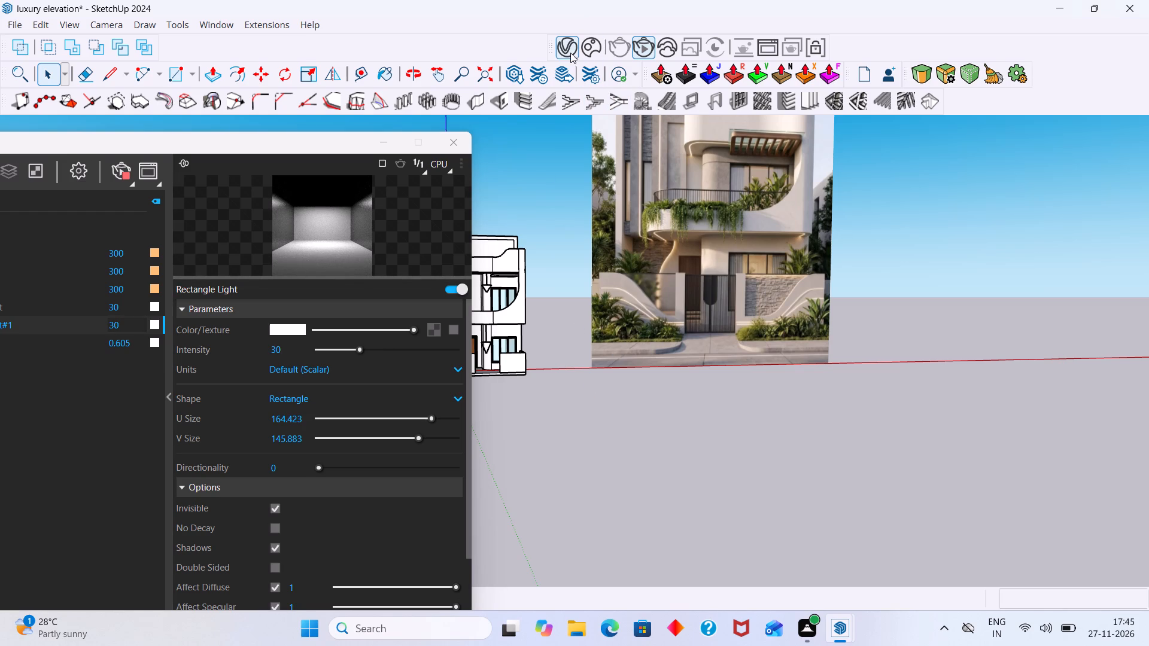
Bring back the interactive render and examine the lower facade under the dimmer rectangle lights.
double_click(570, 52)
double_click(639, 41)
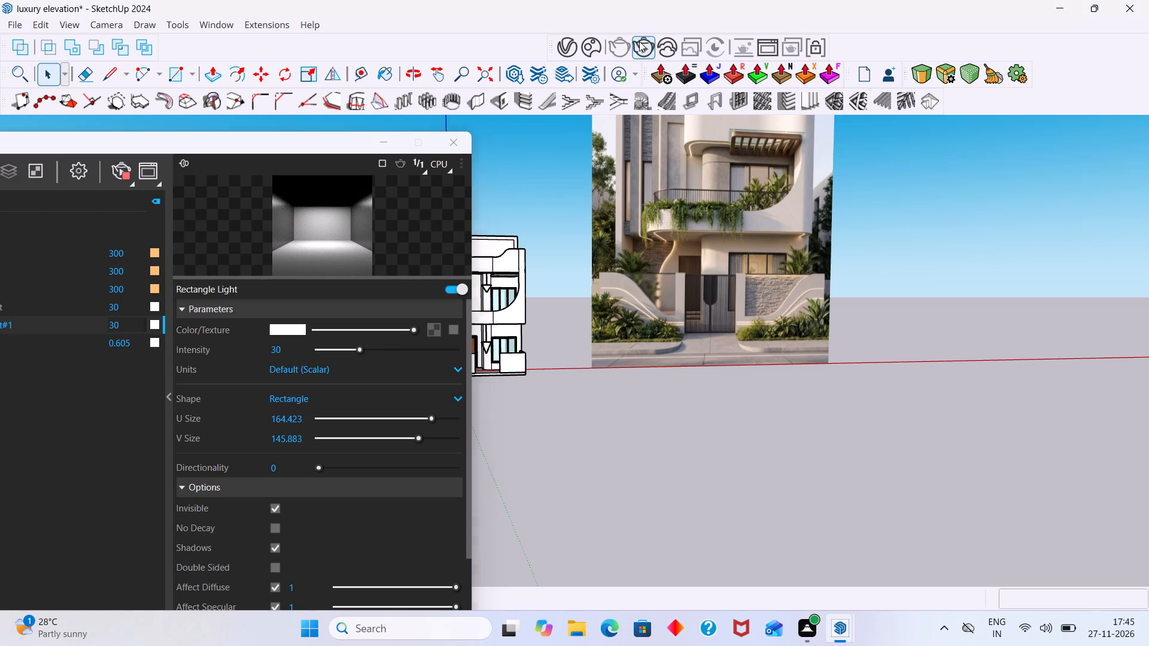
click(642, 51)
click(643, 50)
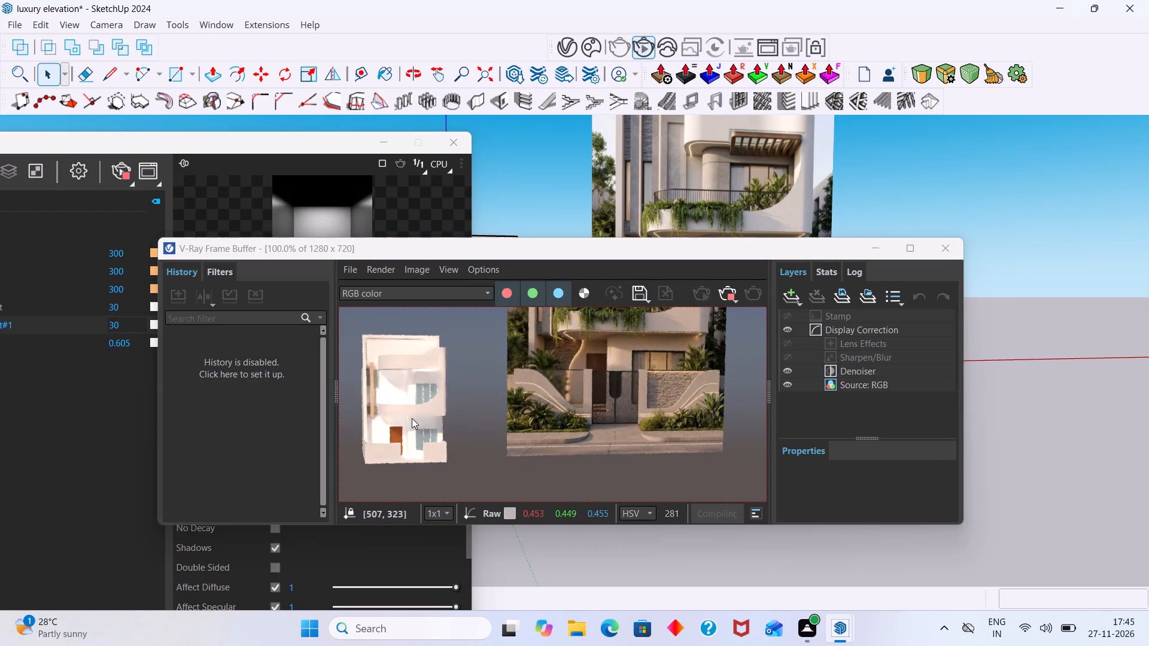
scroll(403, 425, up, 1)
middle_drag(447, 409, 640, 396)
drag(436, 240, 610, 262)
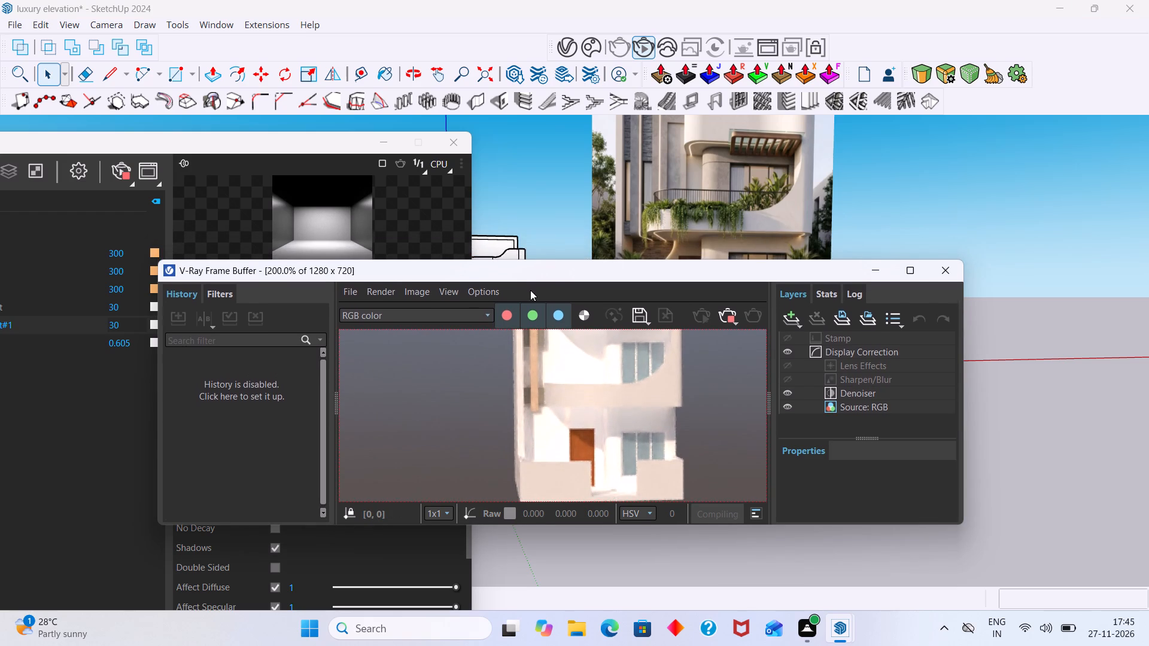
drag(516, 281, 673, 270)
Set the SunLight intensity to 0.2.
drag(157, 145, 288, 129)
click(258, 330)
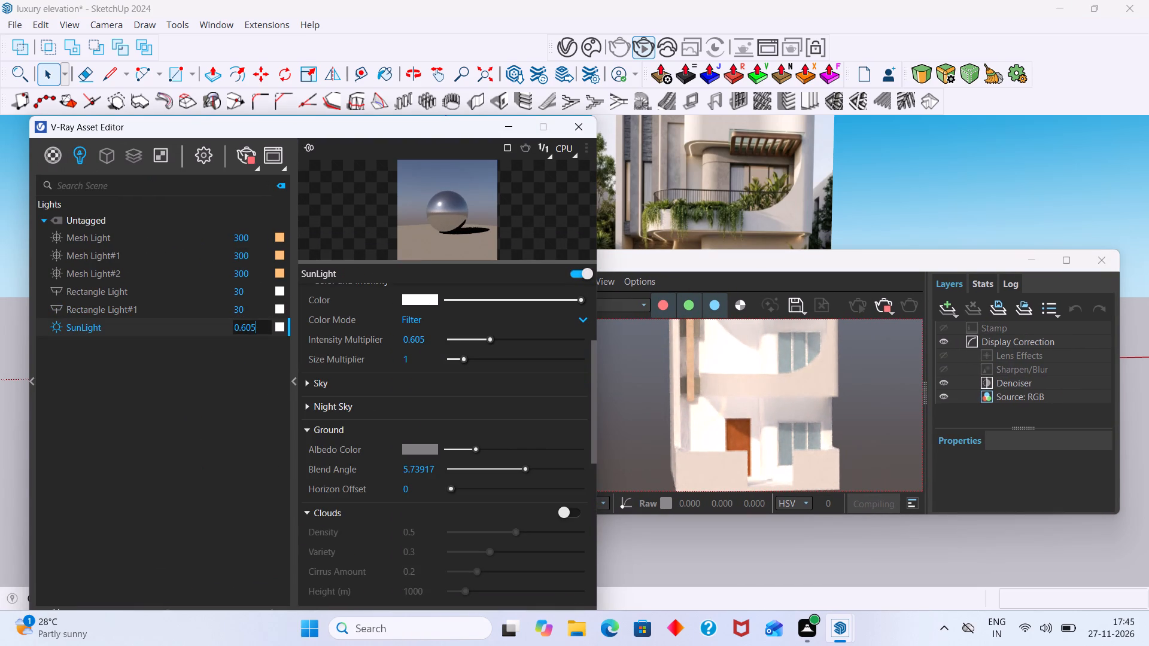
key(BackSpace)
key(BackSpace)
key(BackSpace)
key(2)
key(Return)
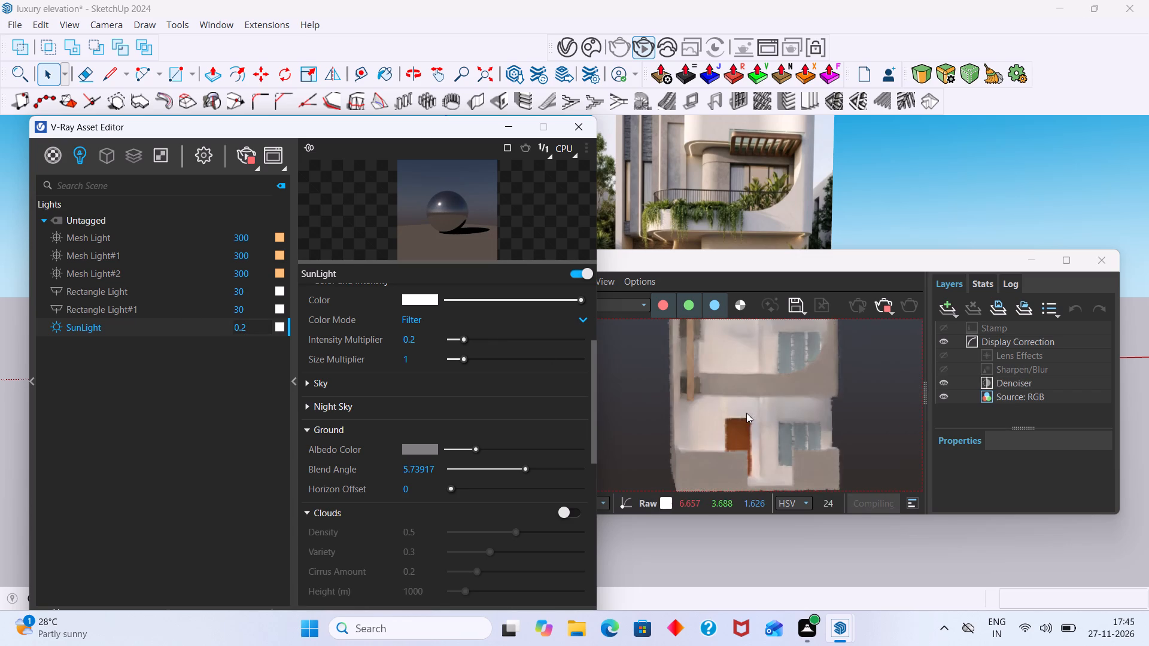
Examine the rendered facade up close and as a whole, comparing its lighting with the reference image.
scroll(747, 376, down, 1)
middle_drag(751, 395, 702, 450)
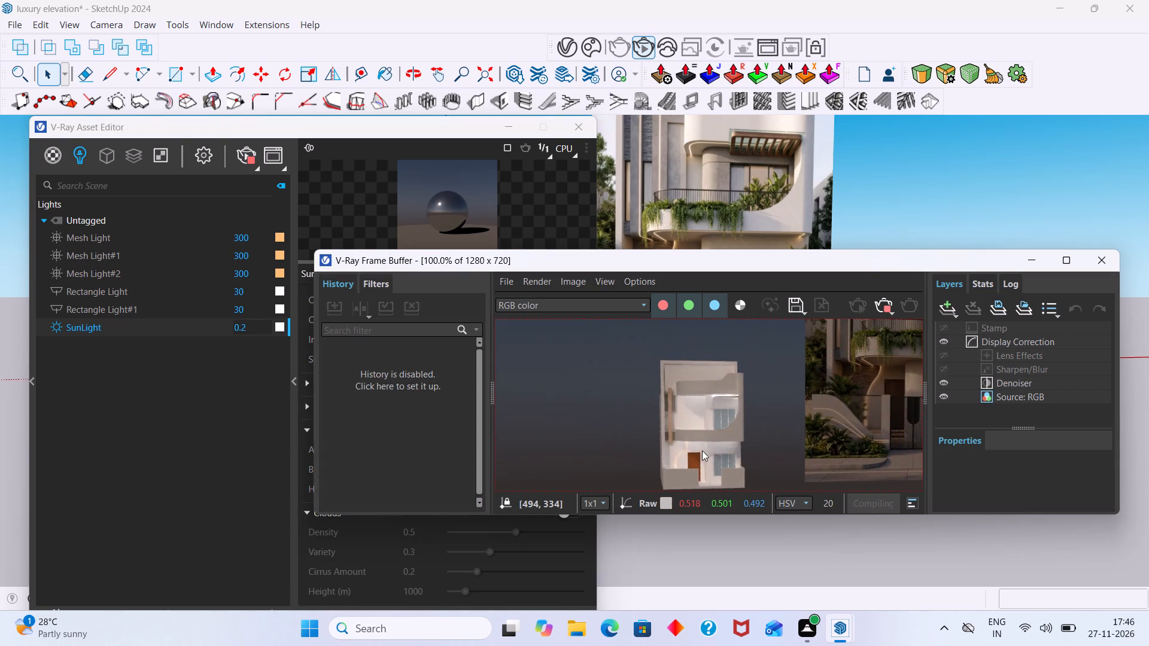
middle_drag(702, 450, 706, 448)
scroll(720, 440, down, 1)
middle_drag(719, 440, 701, 458)
scroll(695, 429, up, 1)
middle_drag(695, 429, 683, 453)
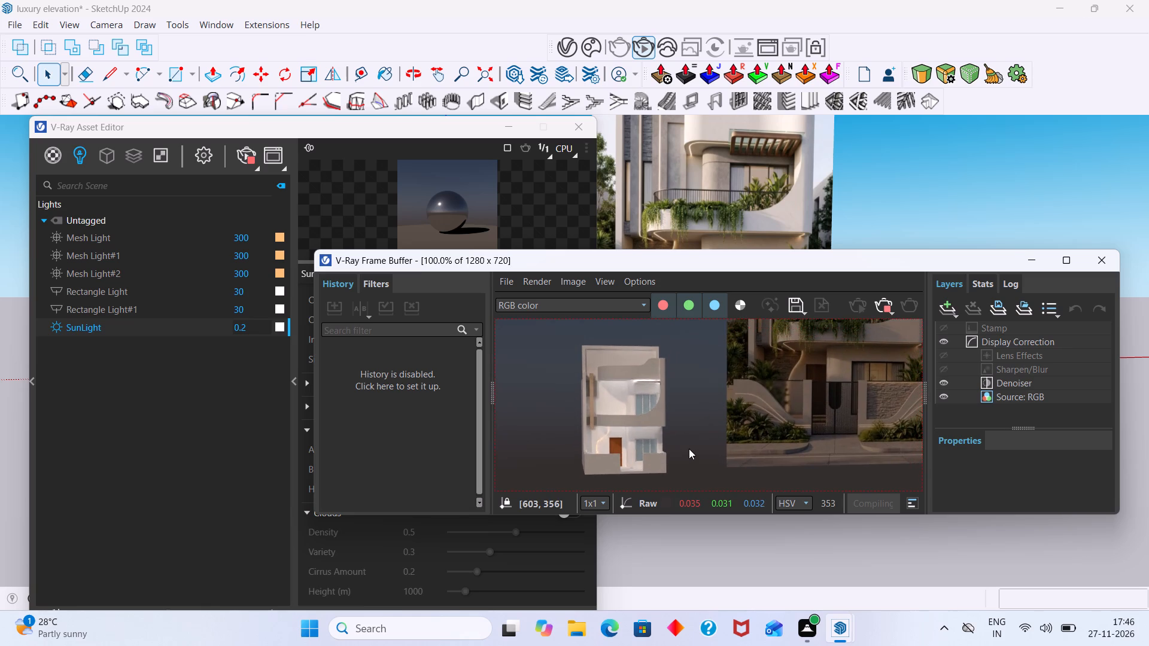
scroll(645, 449, up, 2)
scroll(645, 449, down, 3)
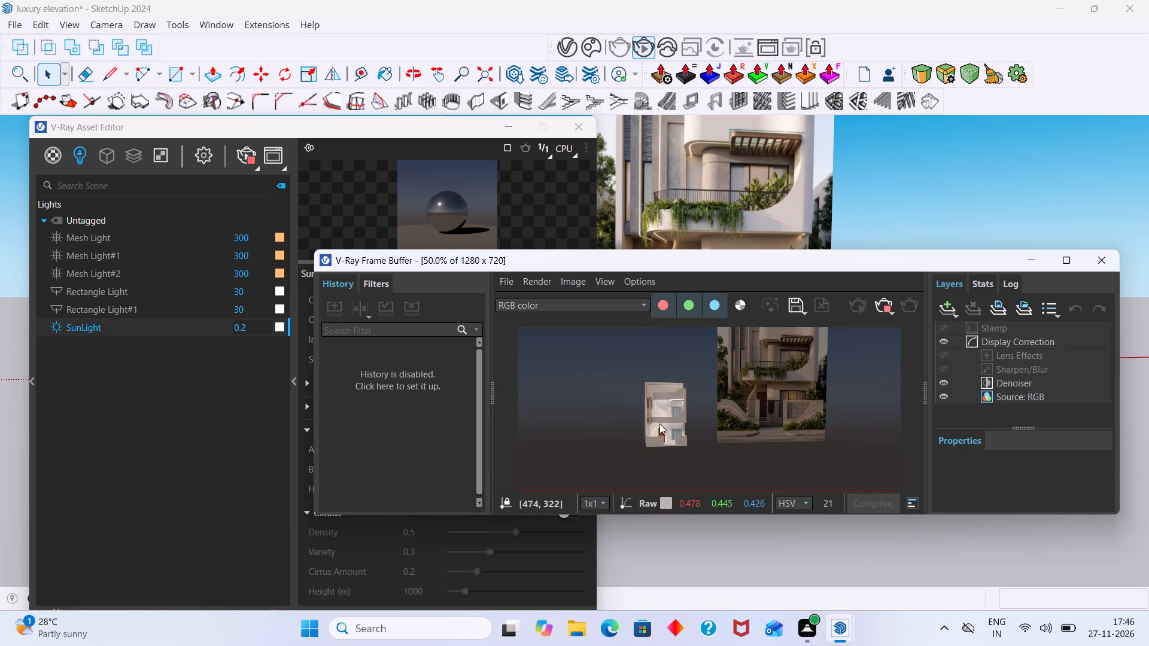
middle_drag(658, 422, 652, 435)
scroll(685, 411, up, 2)
middle_click(685, 411)
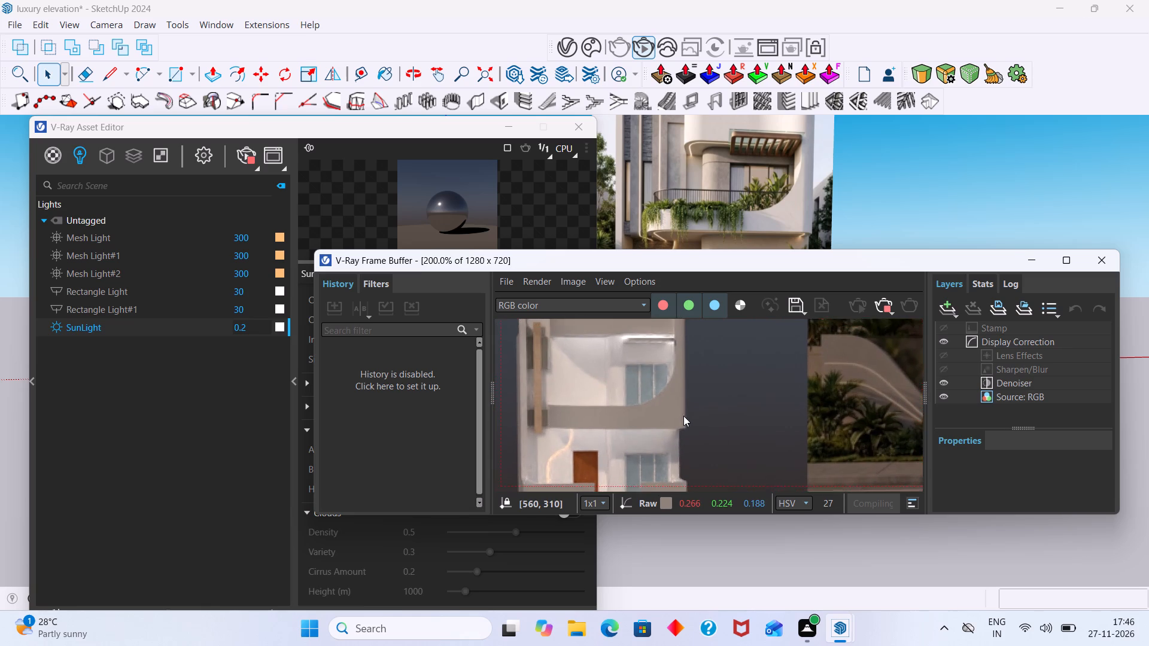
scroll(684, 413, down, 1)
middle_drag(684, 413, 660, 482)
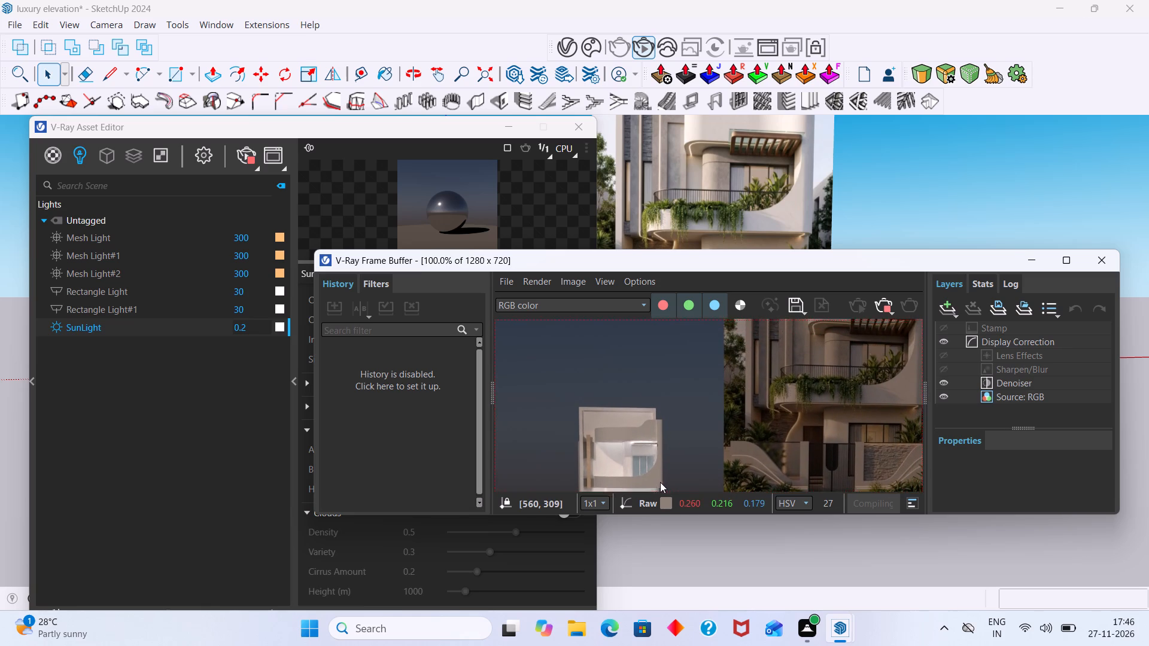
middle_drag(660, 482, 660, 468)
drag(764, 266, 722, 276)
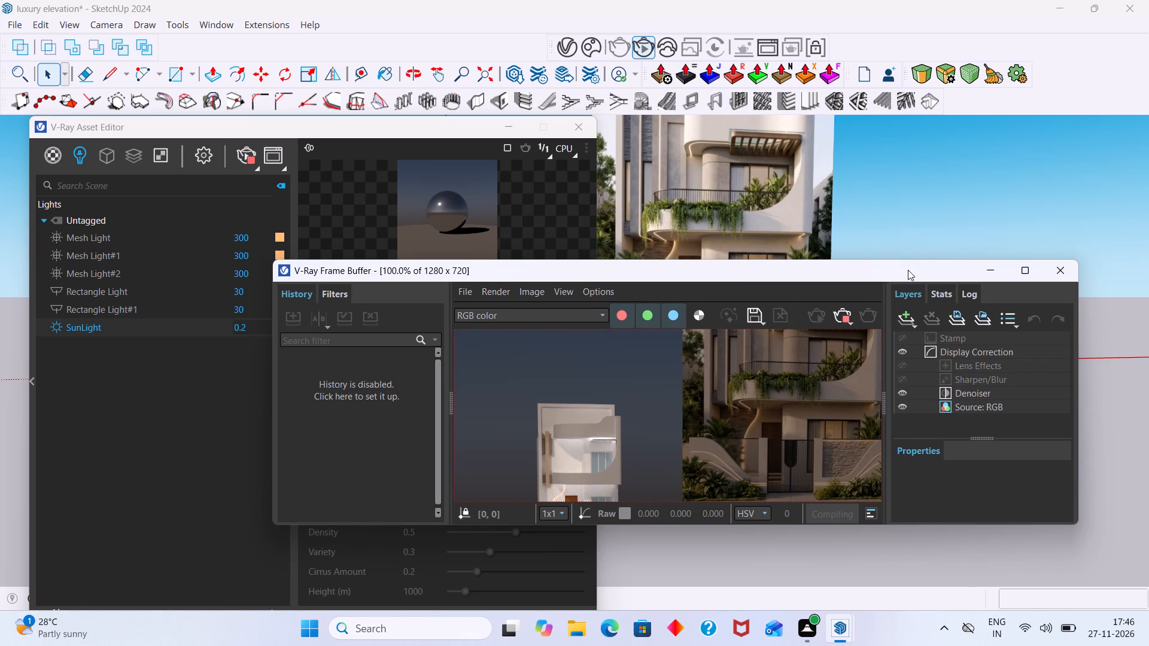
Stop the interactive render and close both the V-Ray Frame Buffer and the Asset Editor.
click(645, 51)
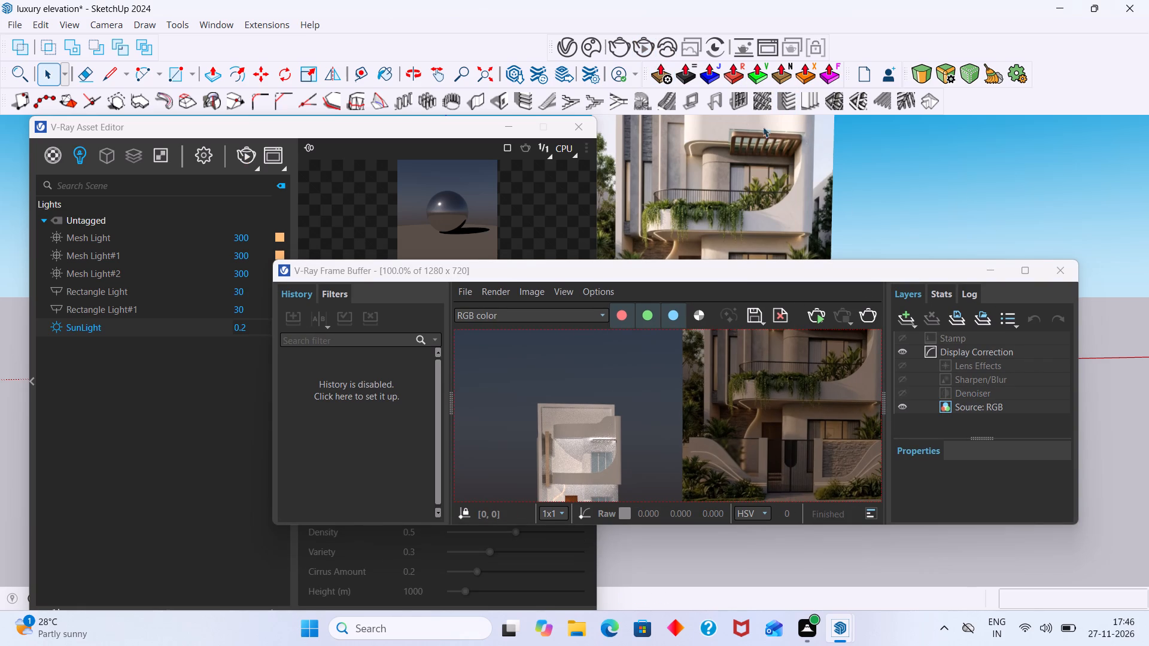
click(1062, 271)
middle_drag(692, 249, 662, 294)
scroll(662, 294, up, 1)
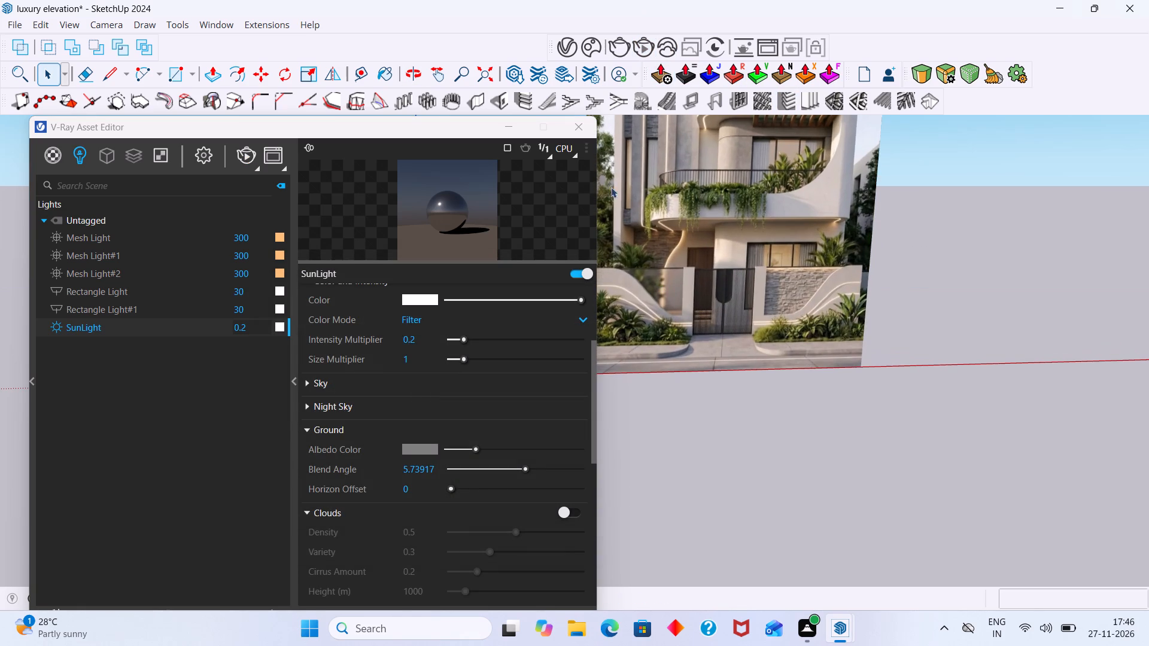
click(582, 129)
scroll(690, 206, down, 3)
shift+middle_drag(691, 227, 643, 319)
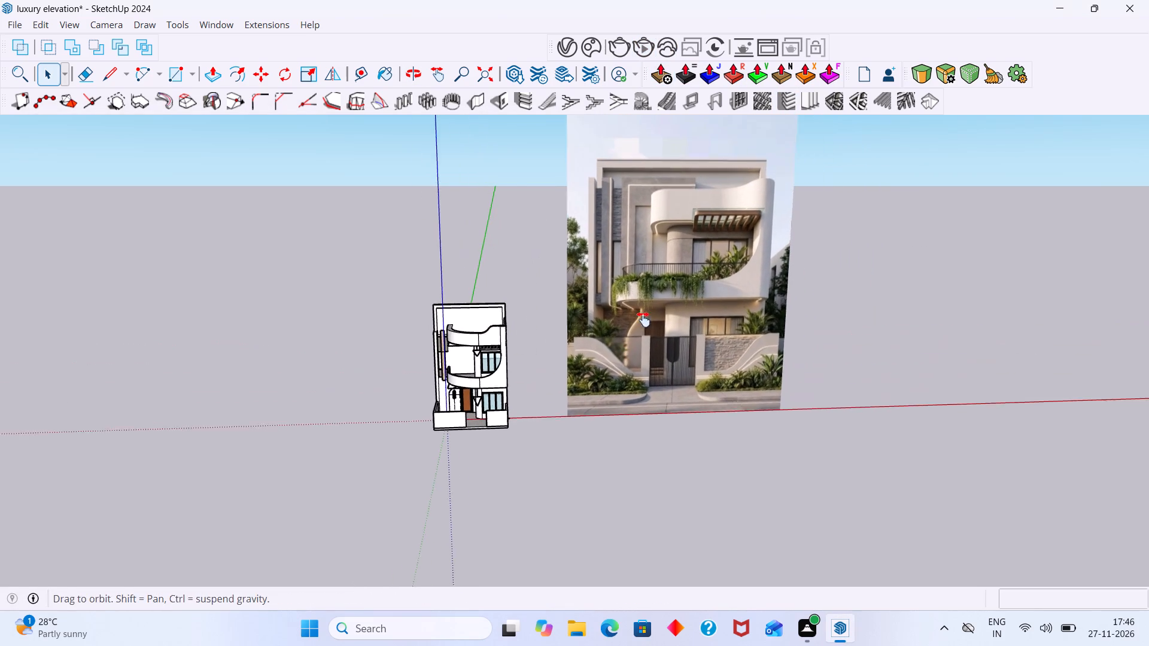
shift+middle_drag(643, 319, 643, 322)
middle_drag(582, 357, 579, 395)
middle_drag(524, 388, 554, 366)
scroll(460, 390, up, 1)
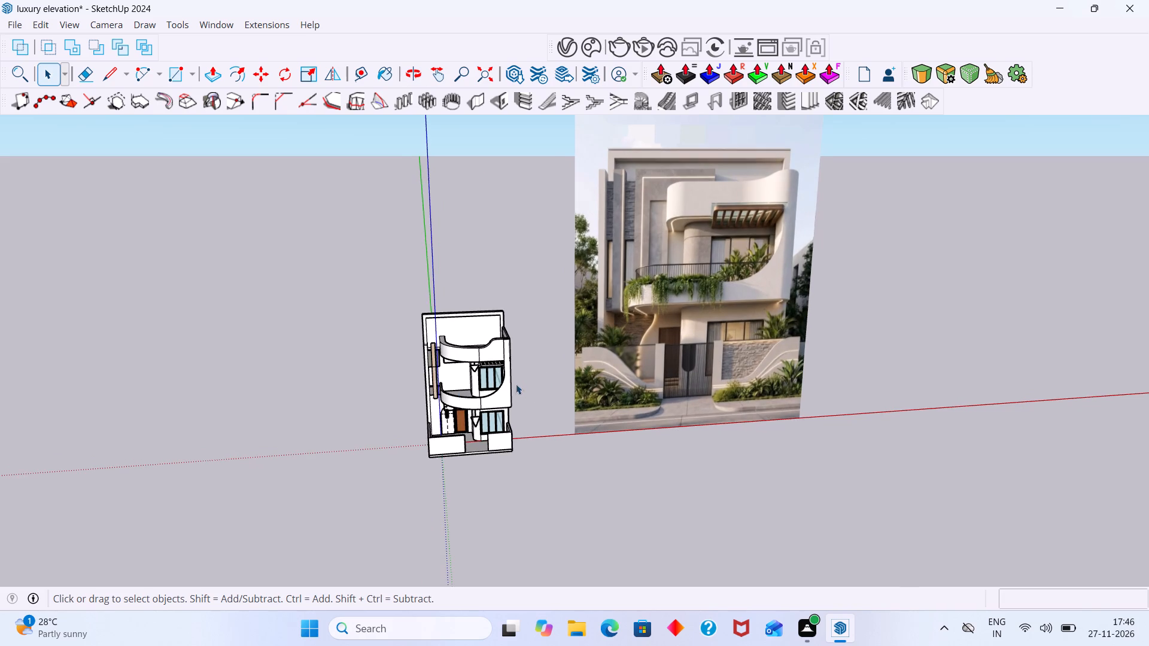
Delete the rectangle light under the upper canopy, in front of the first-floor column and window.
scroll(516, 384, down, 1)
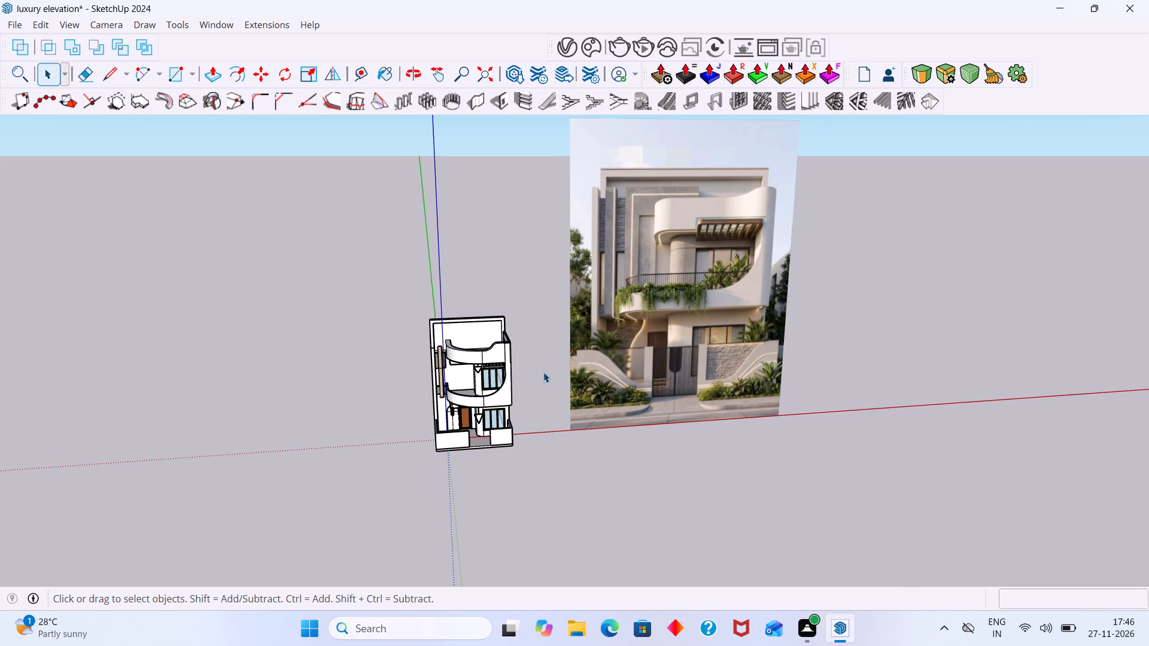
scroll(394, 397, up, 3)
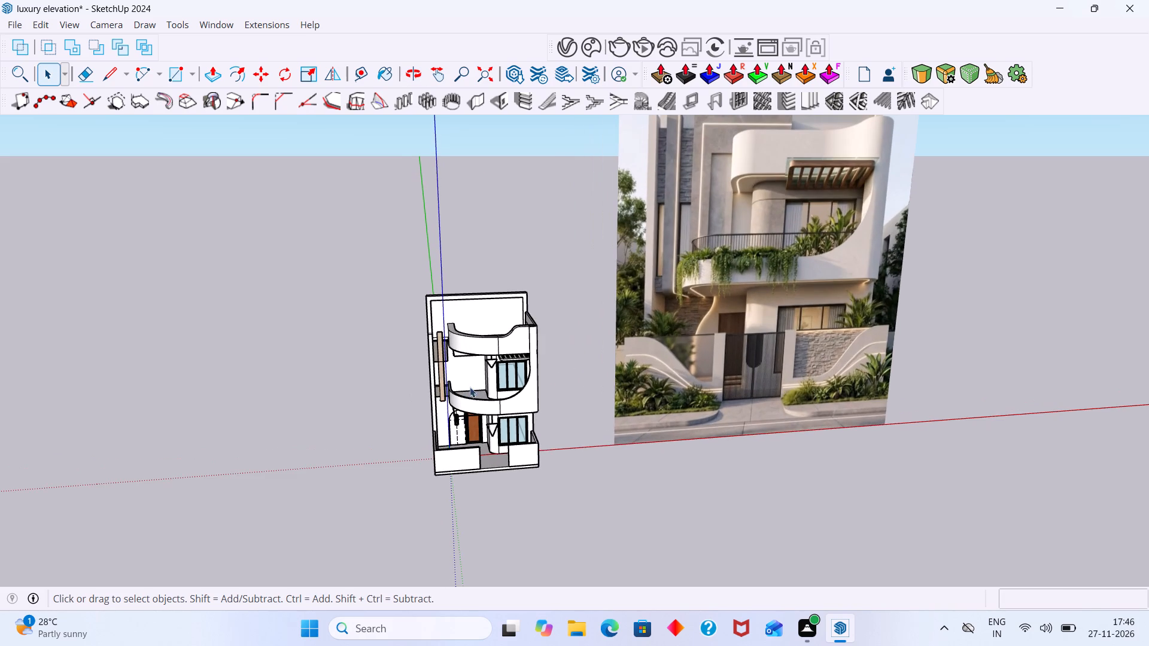
shift+middle_drag(482, 387, 400, 385)
scroll(538, 376, up, 2)
middle_drag(463, 388, 411, 328)
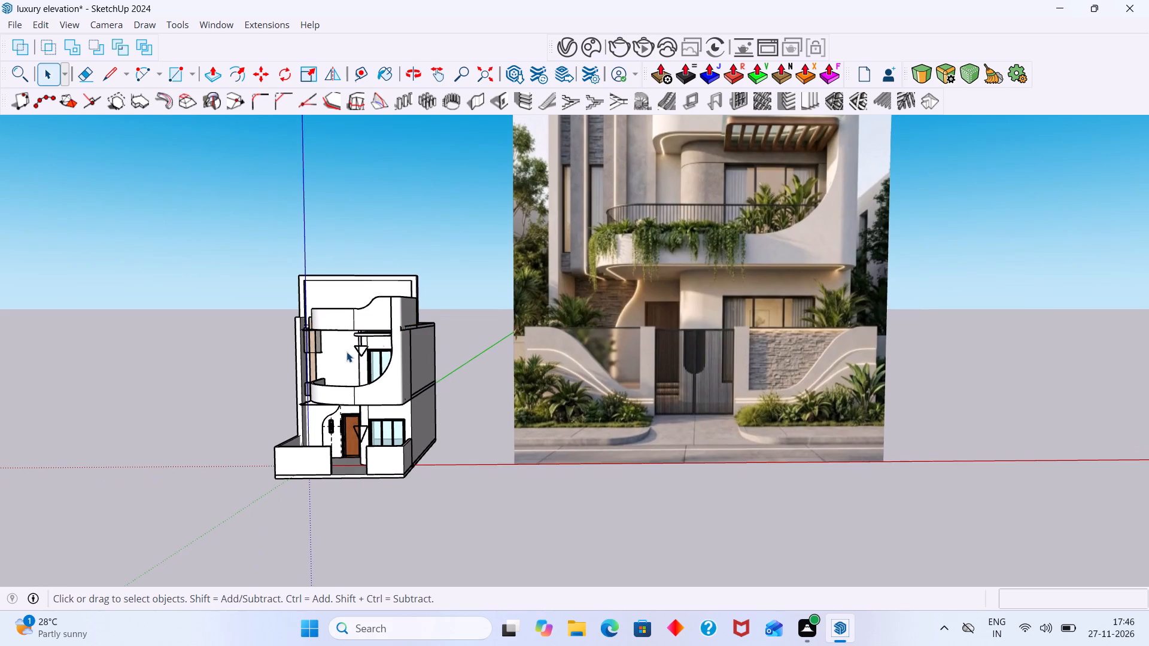
scroll(346, 352, up, 3)
middle_drag(374, 364, 407, 263)
scroll(330, 364, up, 6)
middle_drag(373, 330, 405, 400)
scroll(344, 325, up, 3)
middle_drag(365, 319, 393, 363)
scroll(381, 325, up, 5)
click(375, 315)
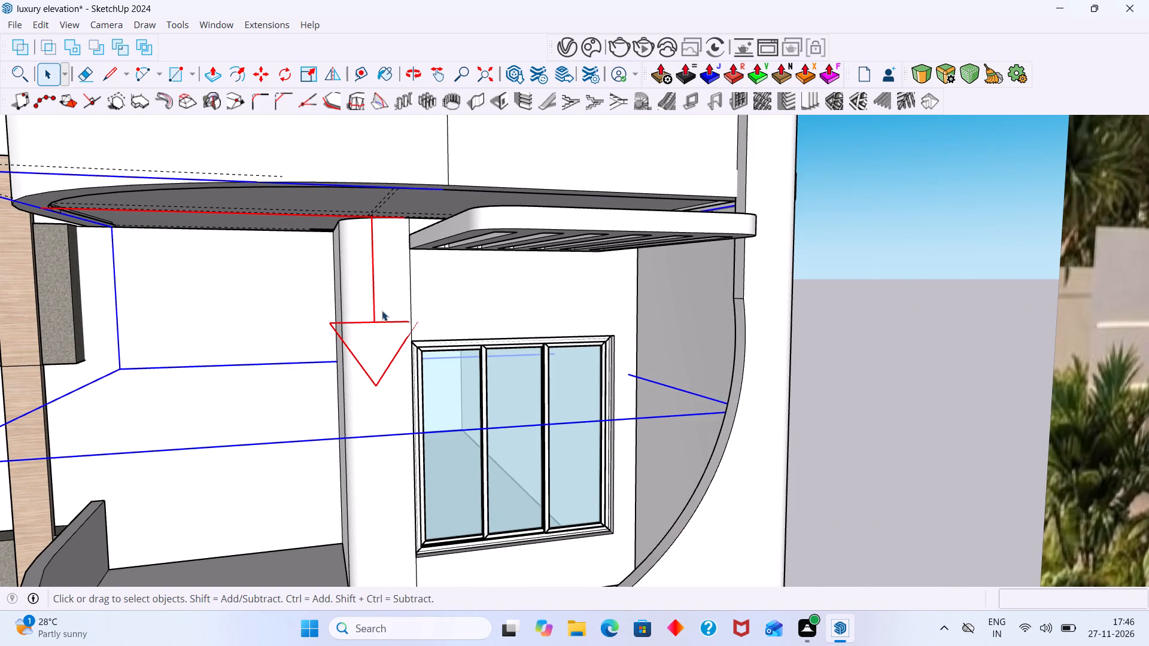
key(Delete)
Delete the rectangle light under the balcony, between the entrance door and the ground-floor window.
scroll(389, 302, down, 10)
scroll(389, 492, up, 4)
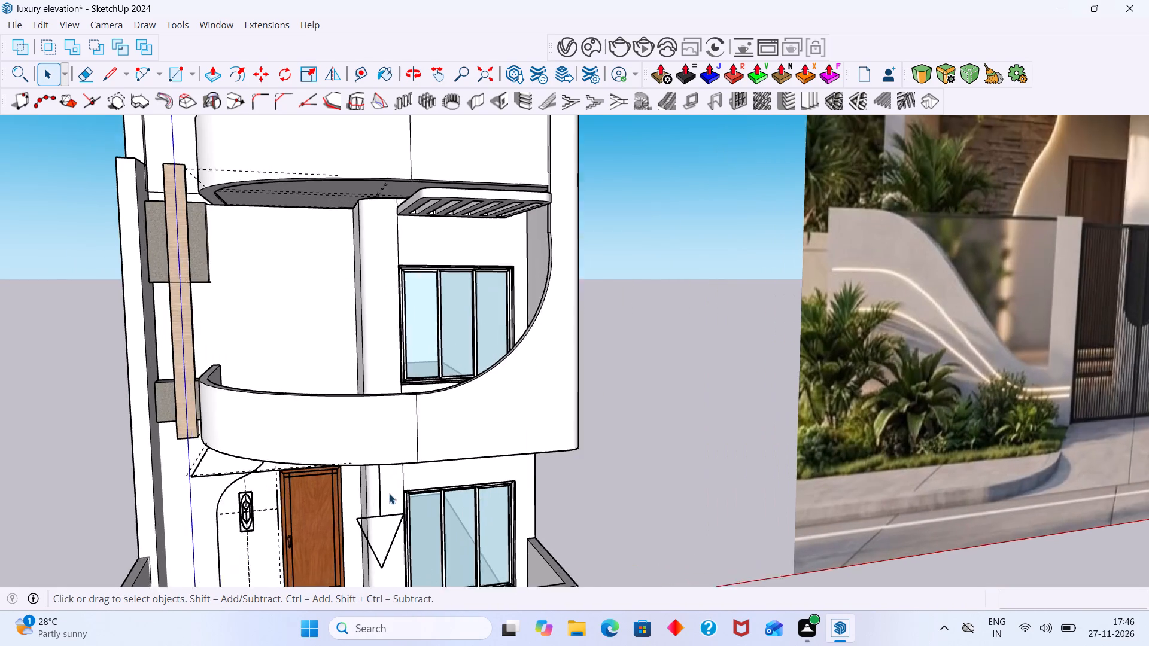
click(378, 503)
key(Delete)
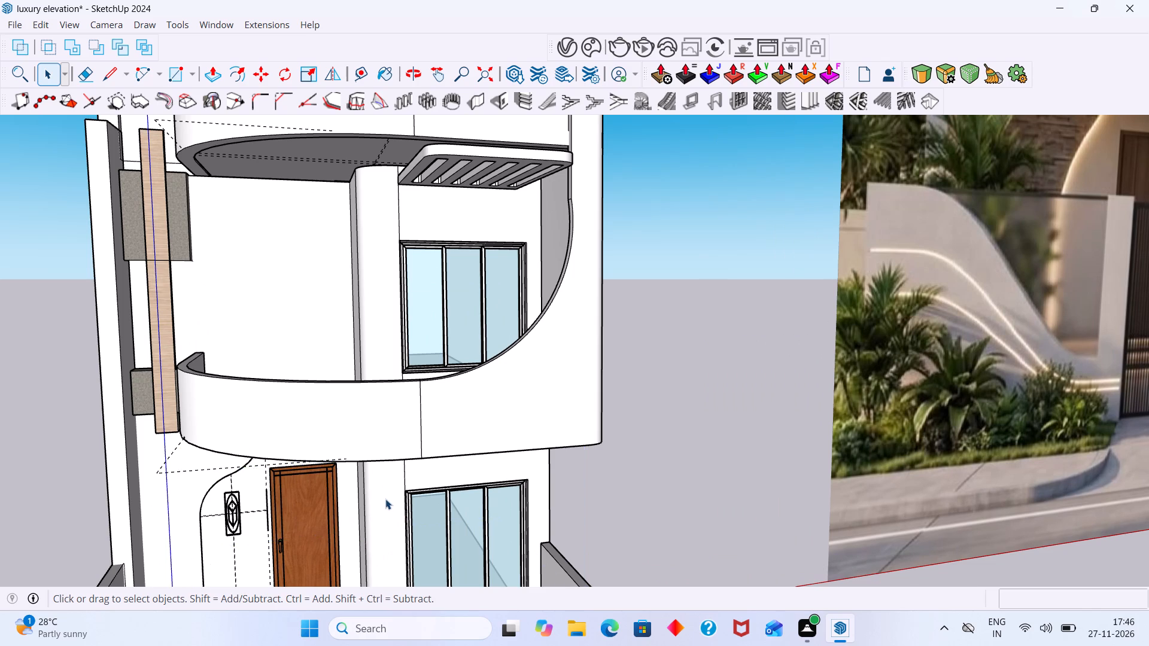
Run an interactive render to examine the facade without the rectangle lights, up close and as a whole, and close the render.
scroll(402, 404, down, 20)
scroll(402, 404, down, 2)
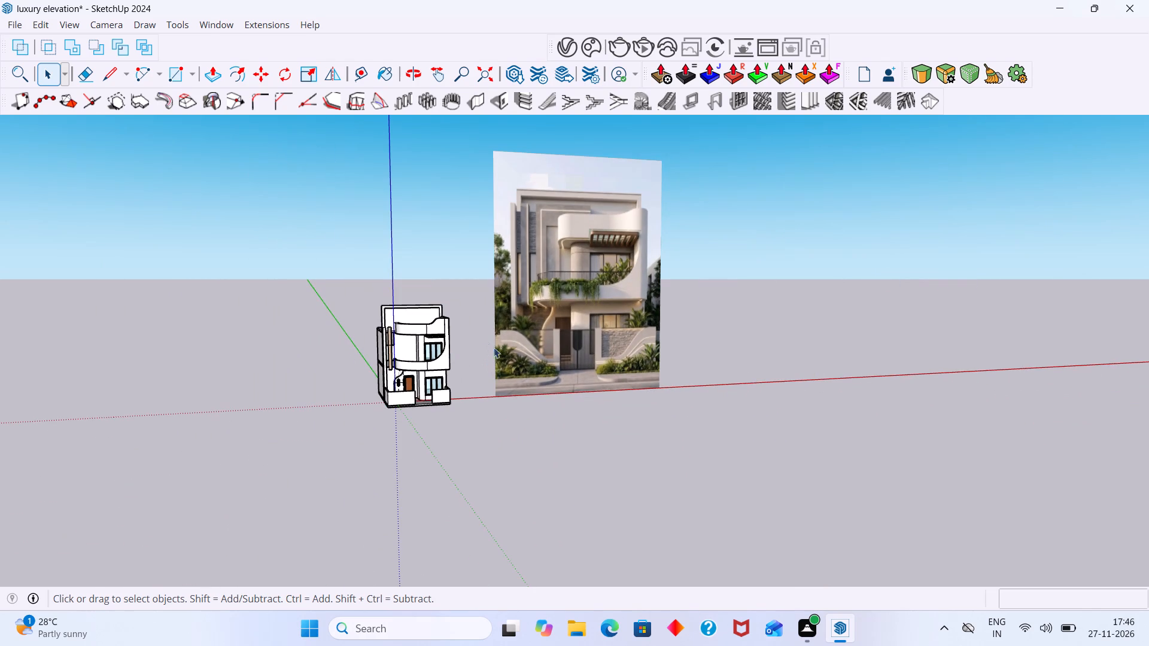
double_click(640, 52)
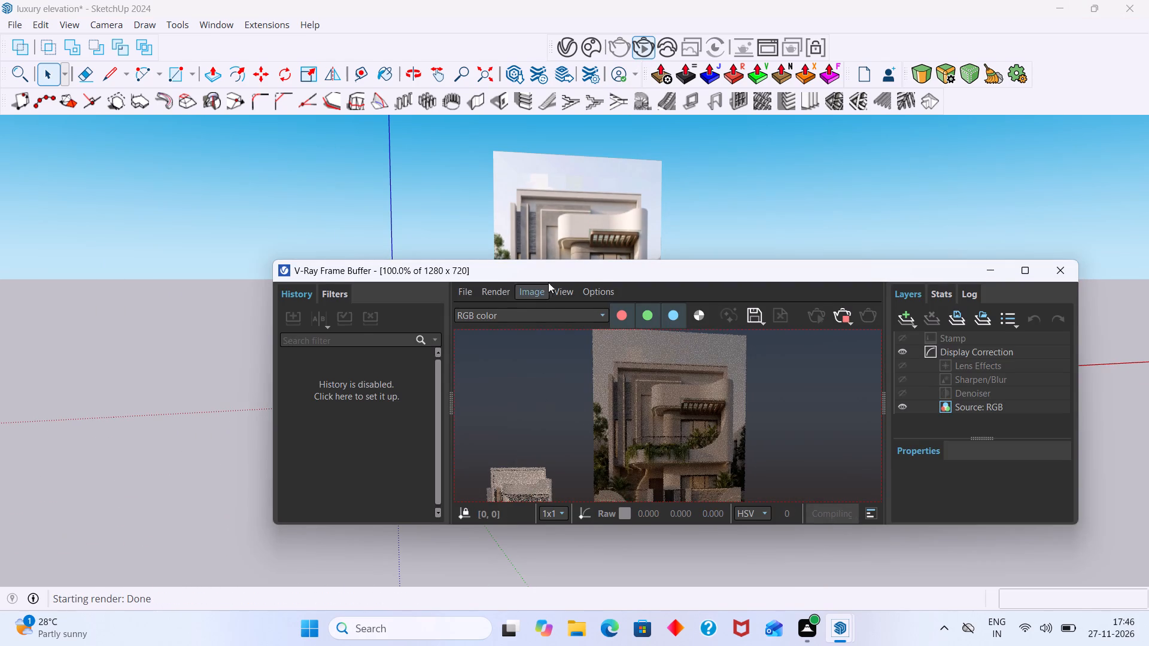
drag(555, 273, 574, 220)
scroll(556, 367, down, 1)
scroll(573, 394, up, 1)
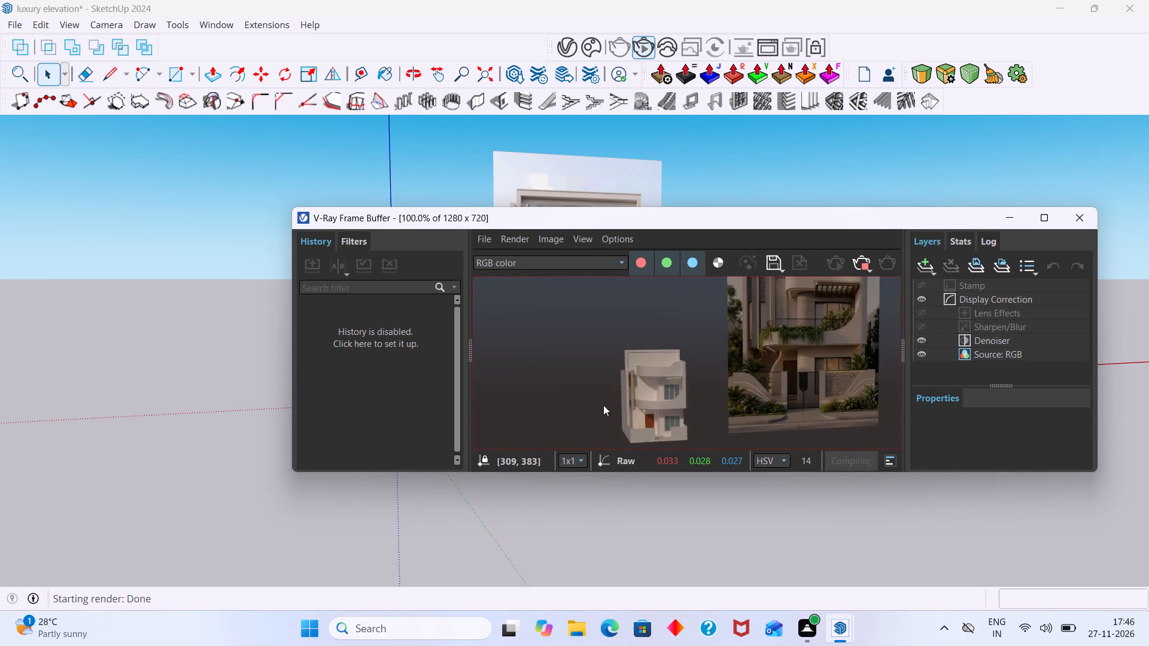
middle_drag(603, 404, 566, 392)
scroll(596, 389, up, 1)
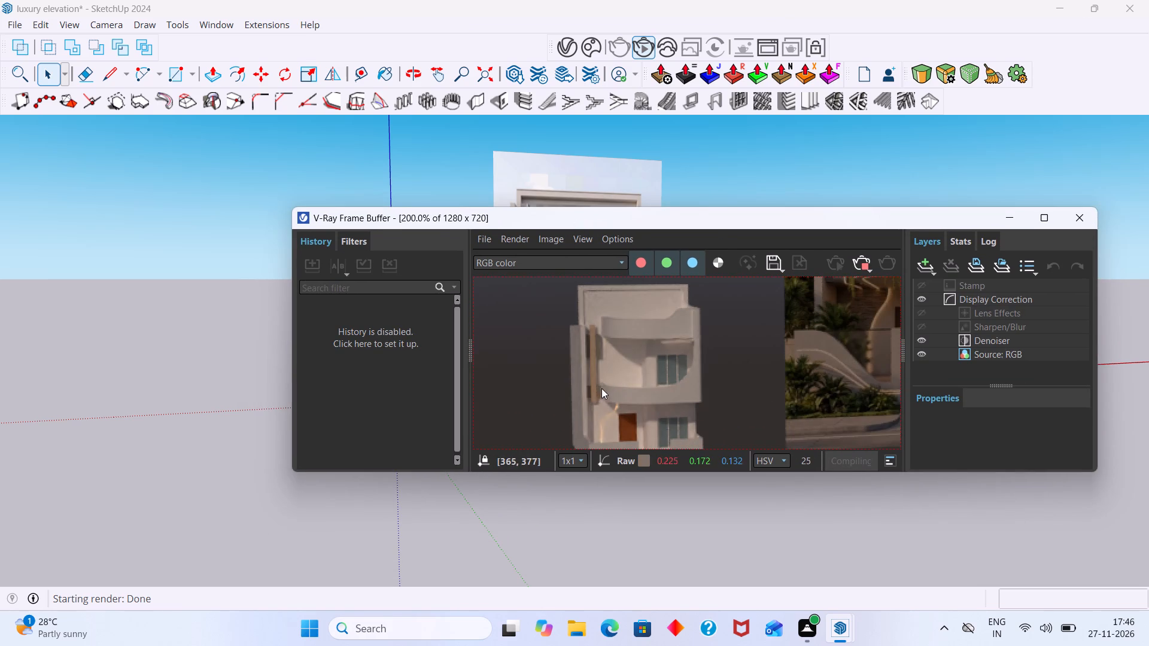
middle_drag(602, 387, 584, 366)
scroll(591, 360, down, 1)
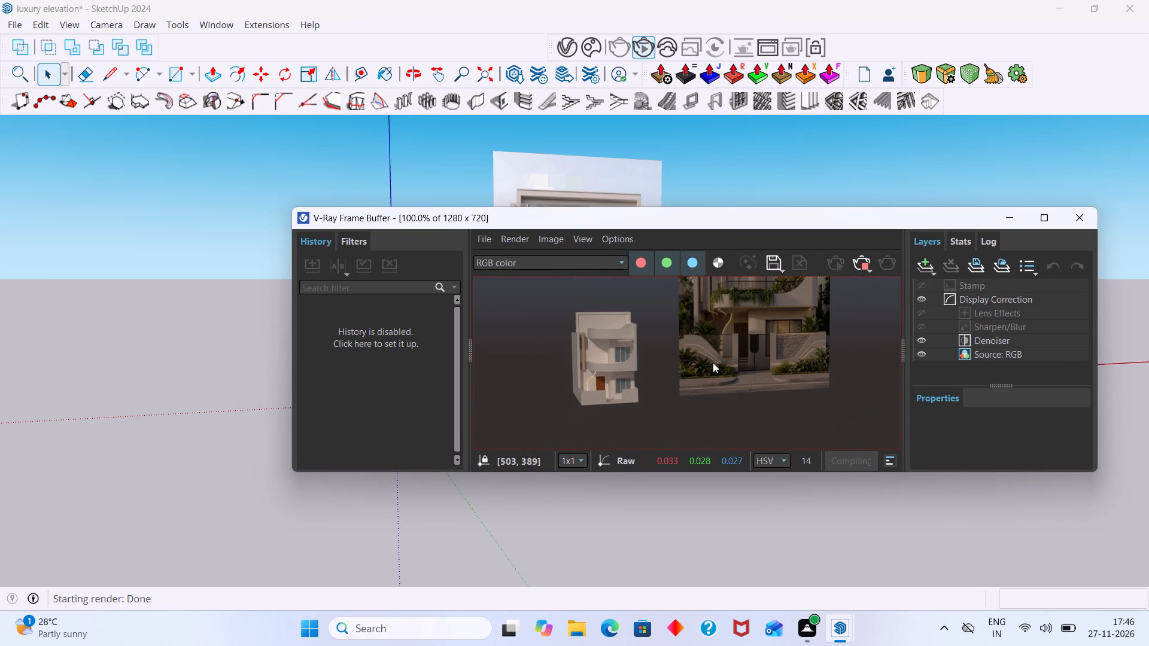
middle_drag(707, 359, 690, 395)
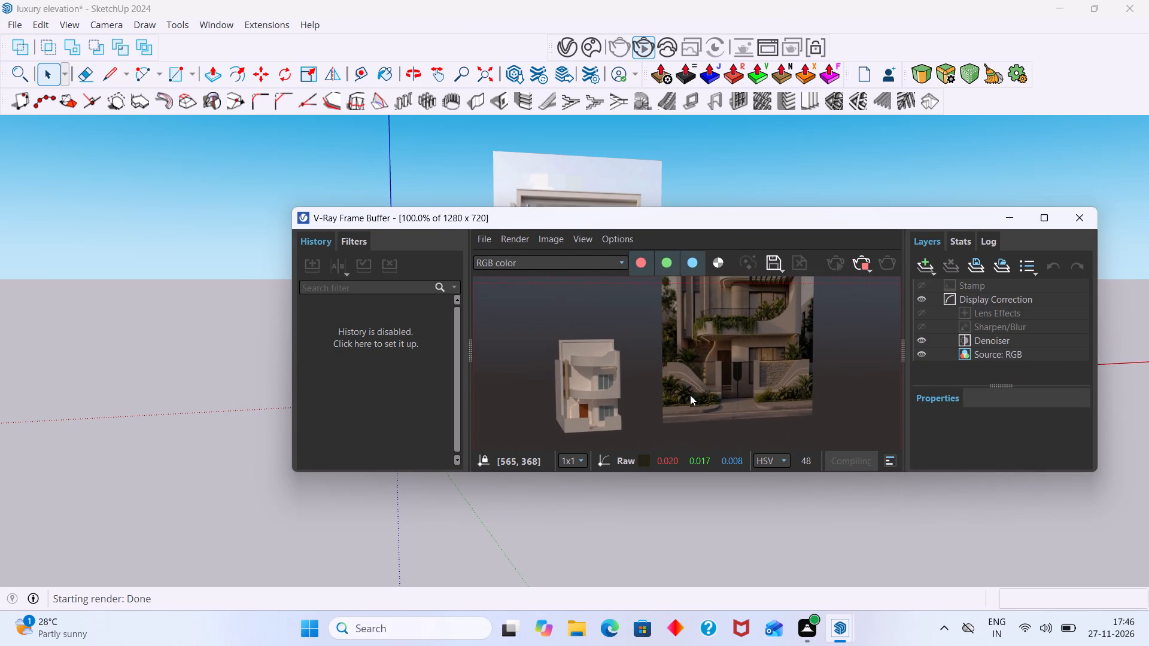
middle_drag(690, 395, 691, 376)
scroll(619, 409, up, 4)
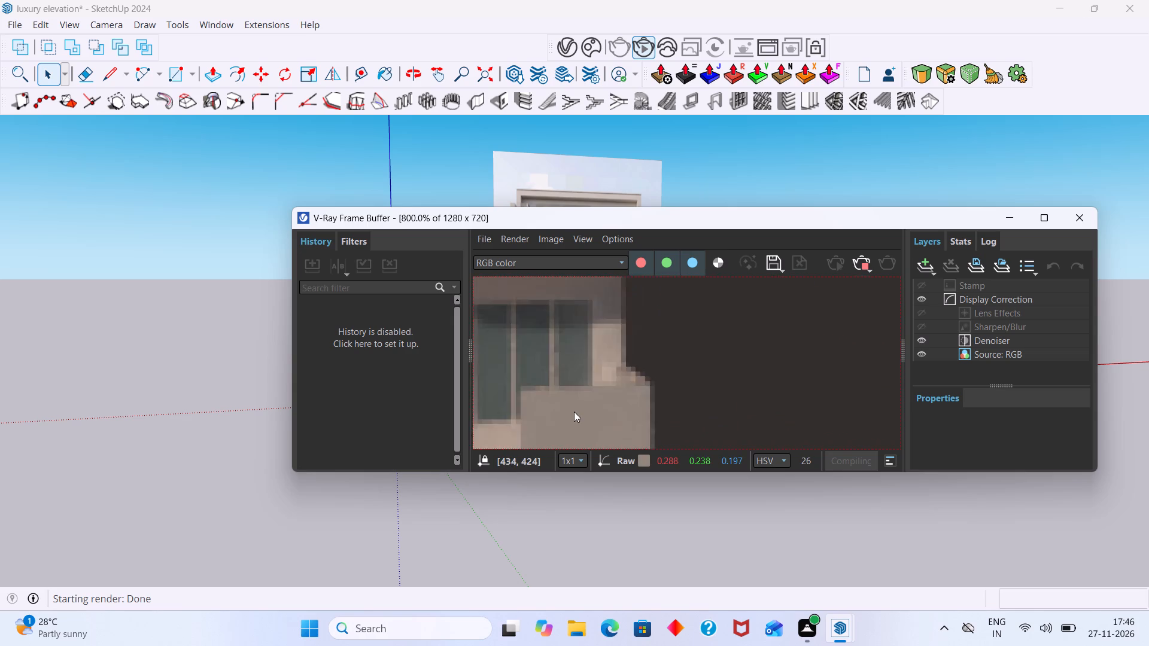
middle_drag(591, 396, 747, 379)
scroll(740, 374, down, 1)
scroll(682, 379, down, 1)
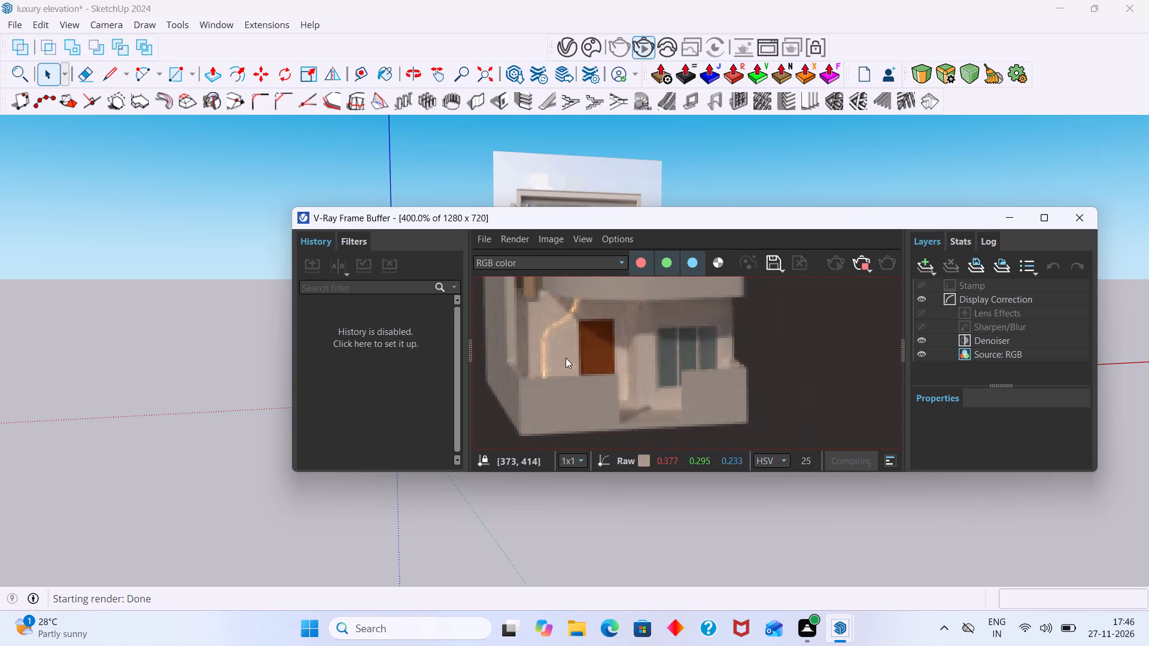
middle_drag(603, 350, 666, 444)
middle_drag(671, 423, 682, 459)
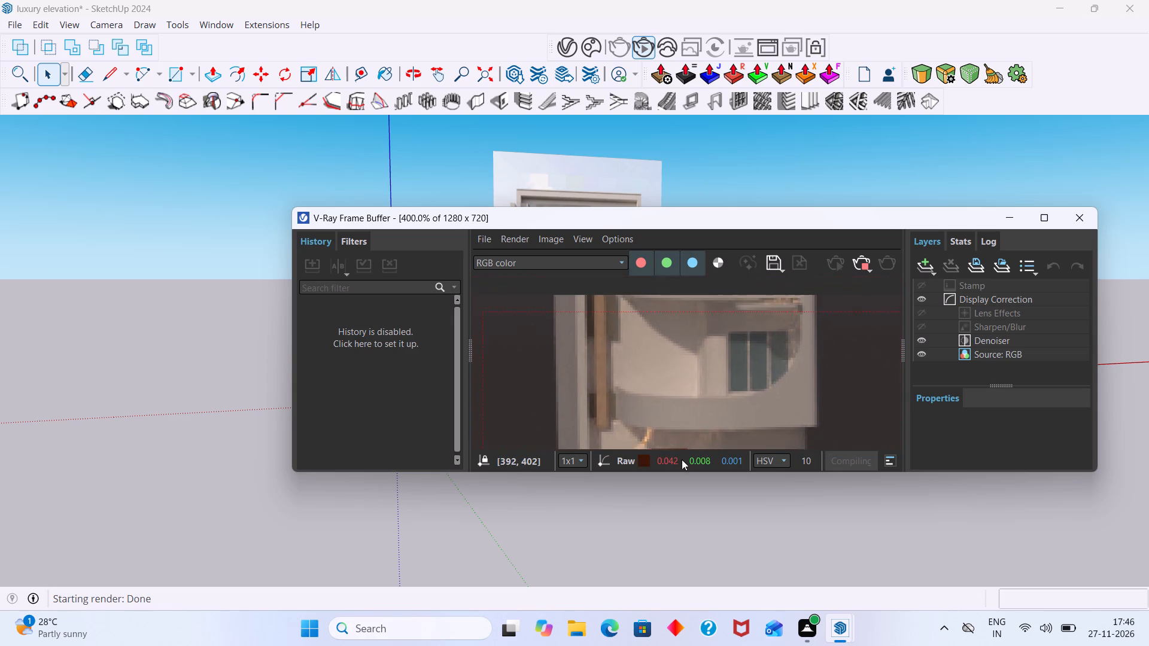
middle_drag(682, 459, 679, 453)
scroll(676, 428, down, 2)
scroll(692, 401, up, 1)
middle_drag(688, 401, 665, 385)
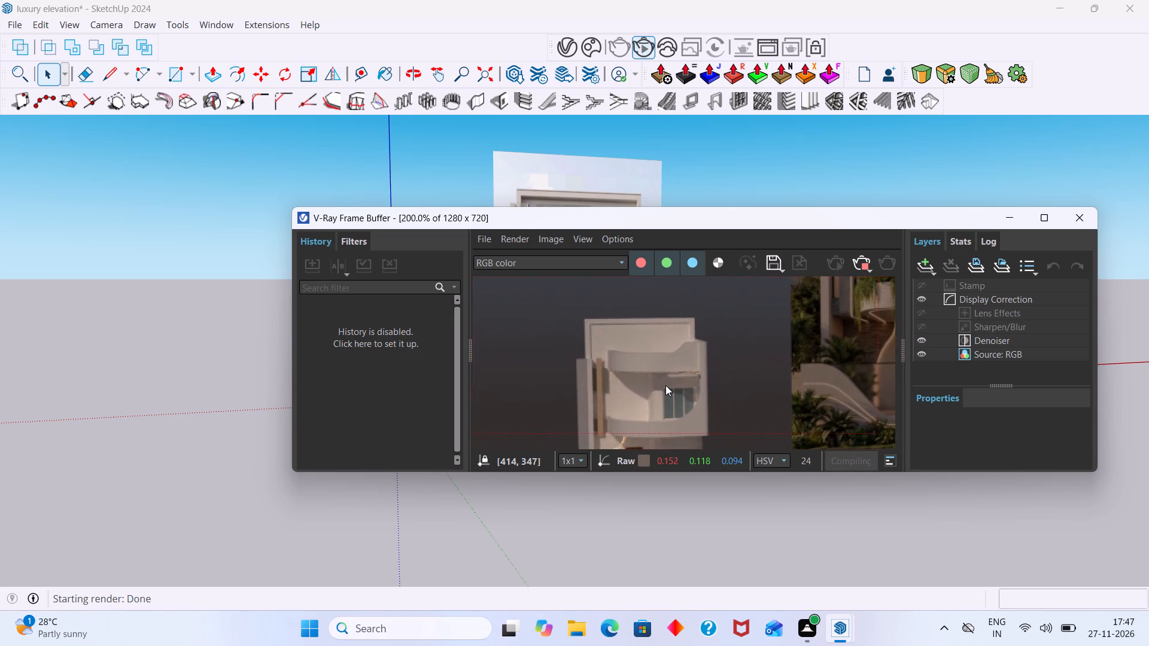
middle_drag(665, 385, 658, 379)
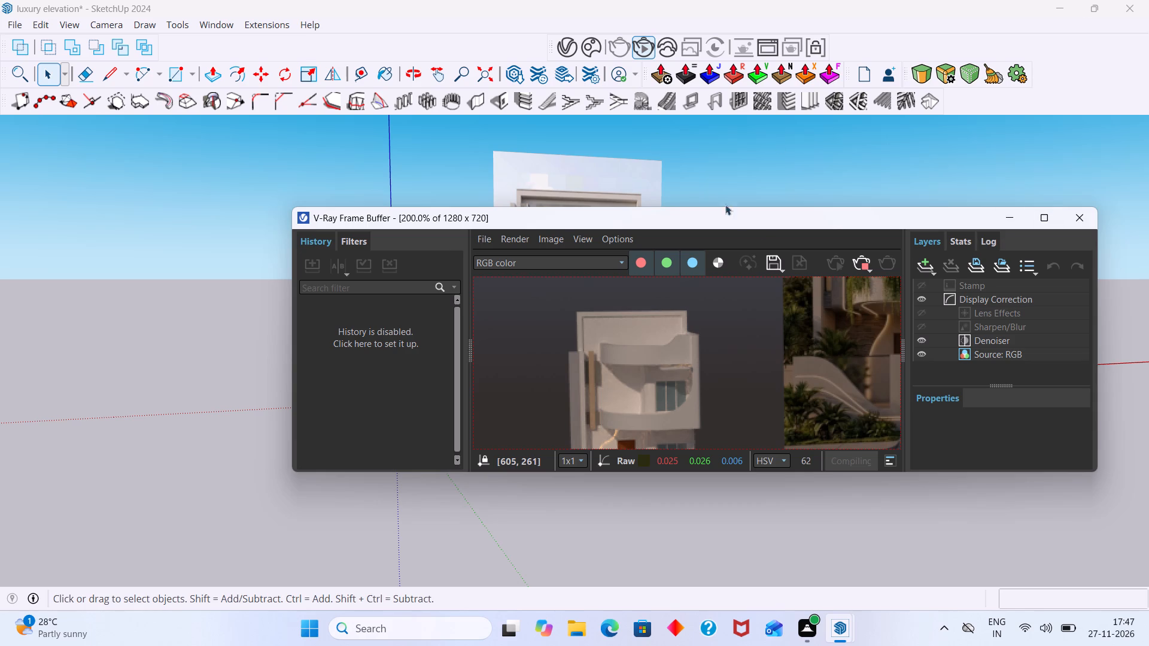
click(861, 262)
click(1069, 215)
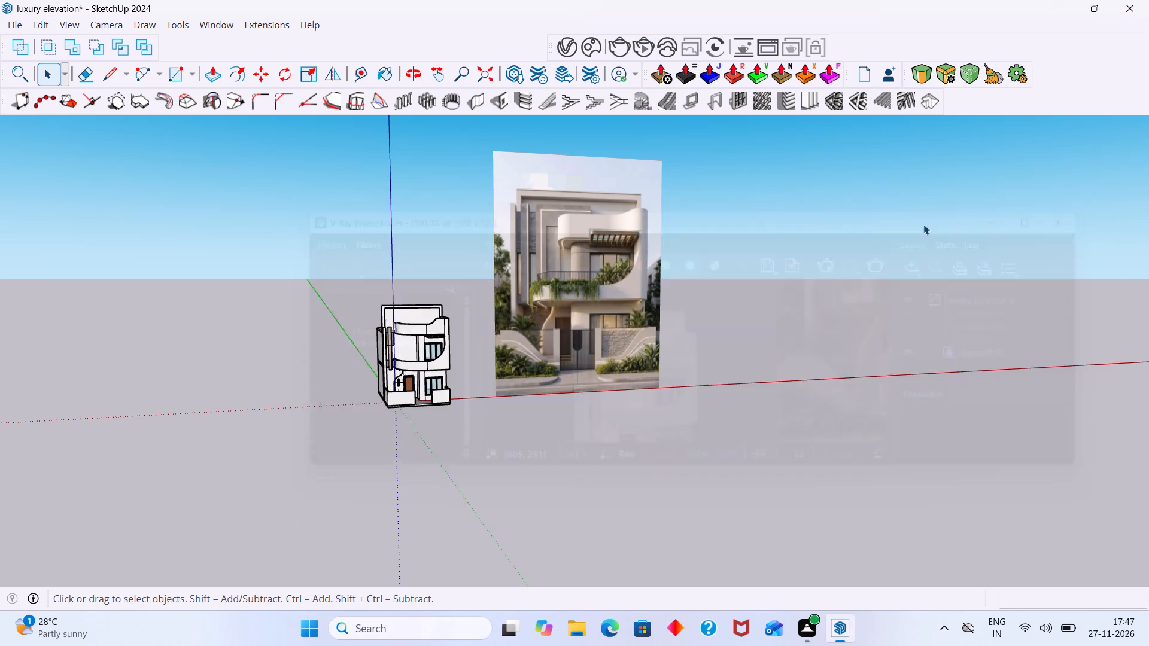
Permanently delete the Rectangle Light and Rectangle Light#1 assets from the scene's V-Ray lights.
shift+middle_drag(698, 276, 651, 316)
scroll(357, 421, up, 4)
middle_drag(369, 413, 454, 388)
middle_drag(451, 382, 449, 283)
scroll(457, 327, up, 6)
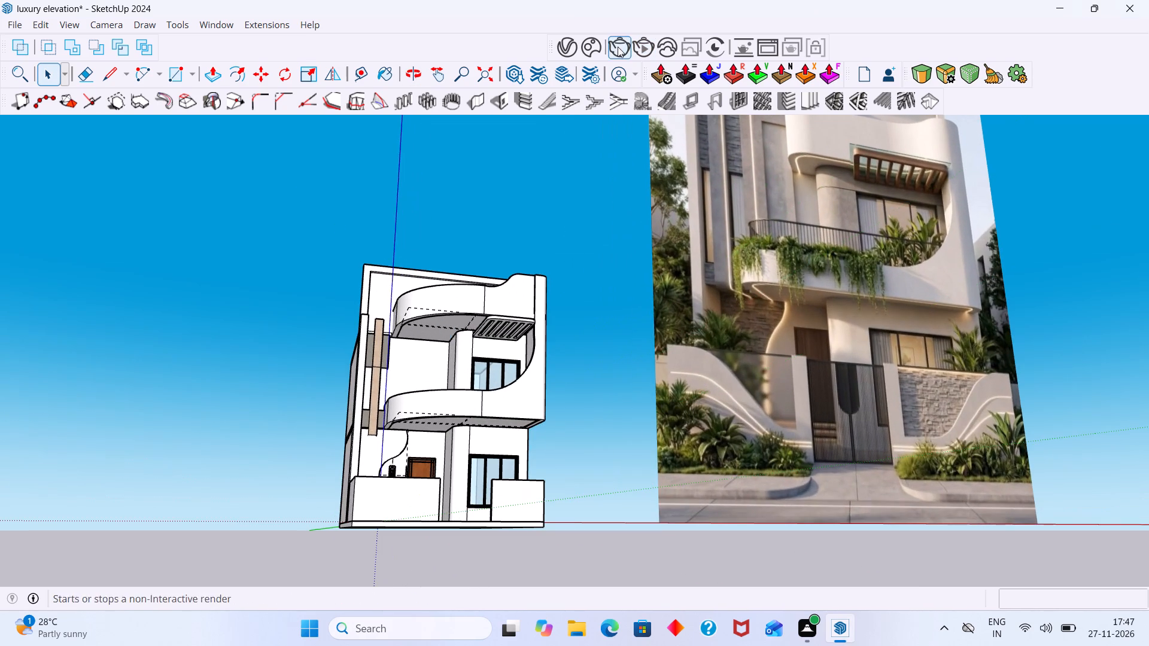
click(567, 48)
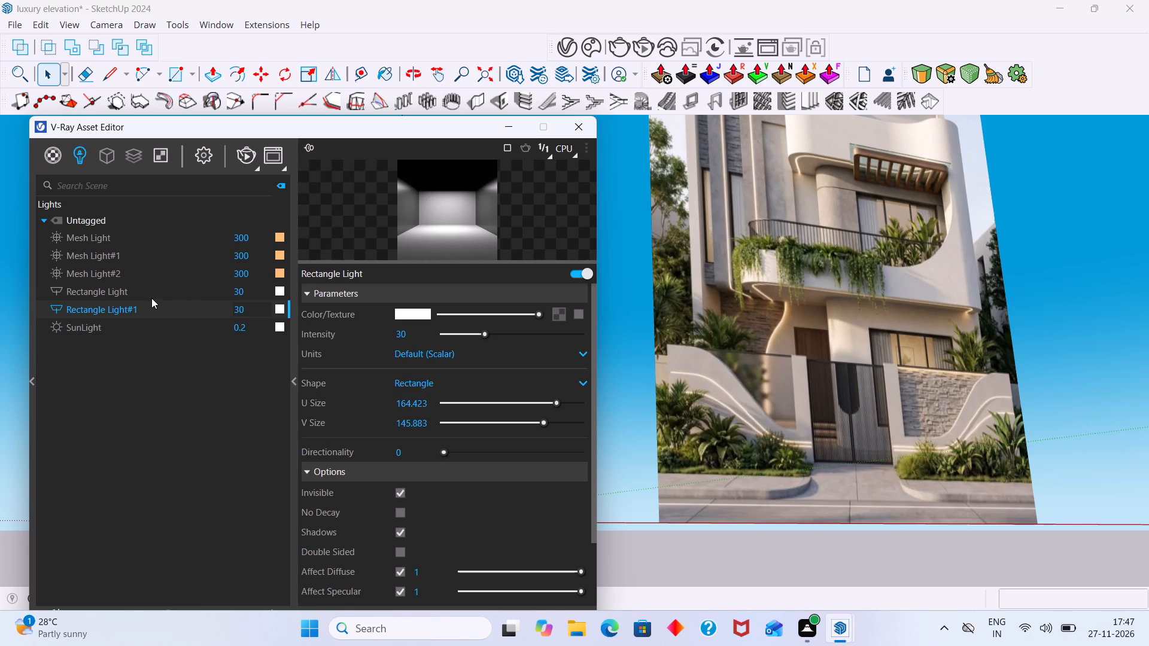
right_click(151, 290)
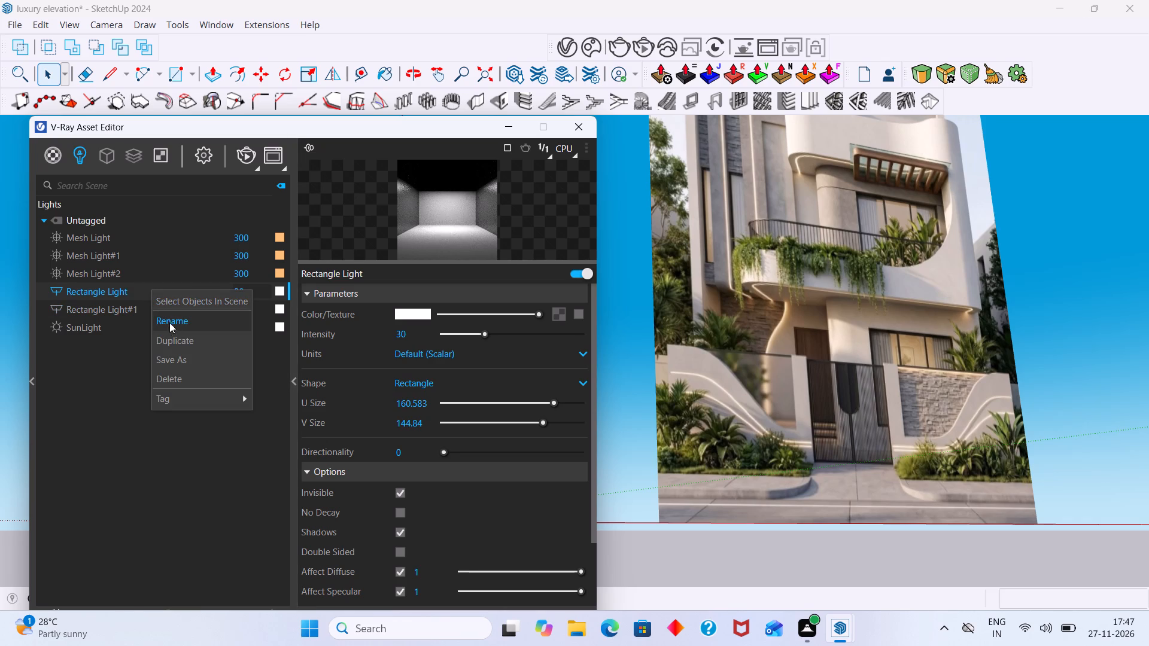
click(172, 376)
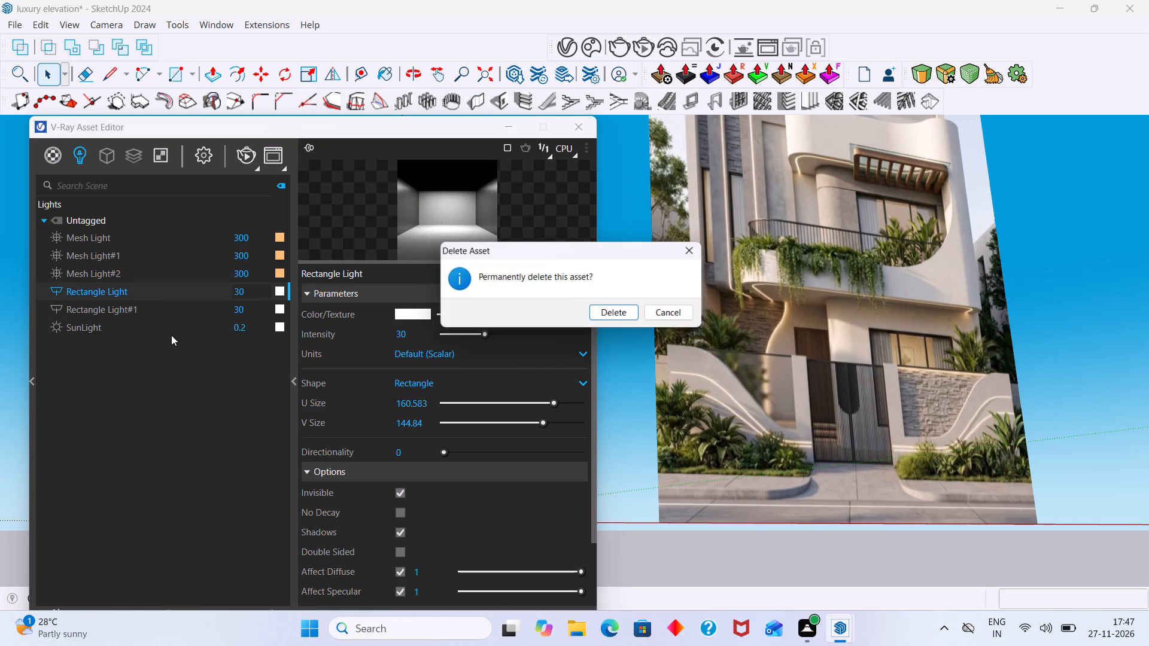
click(614, 310)
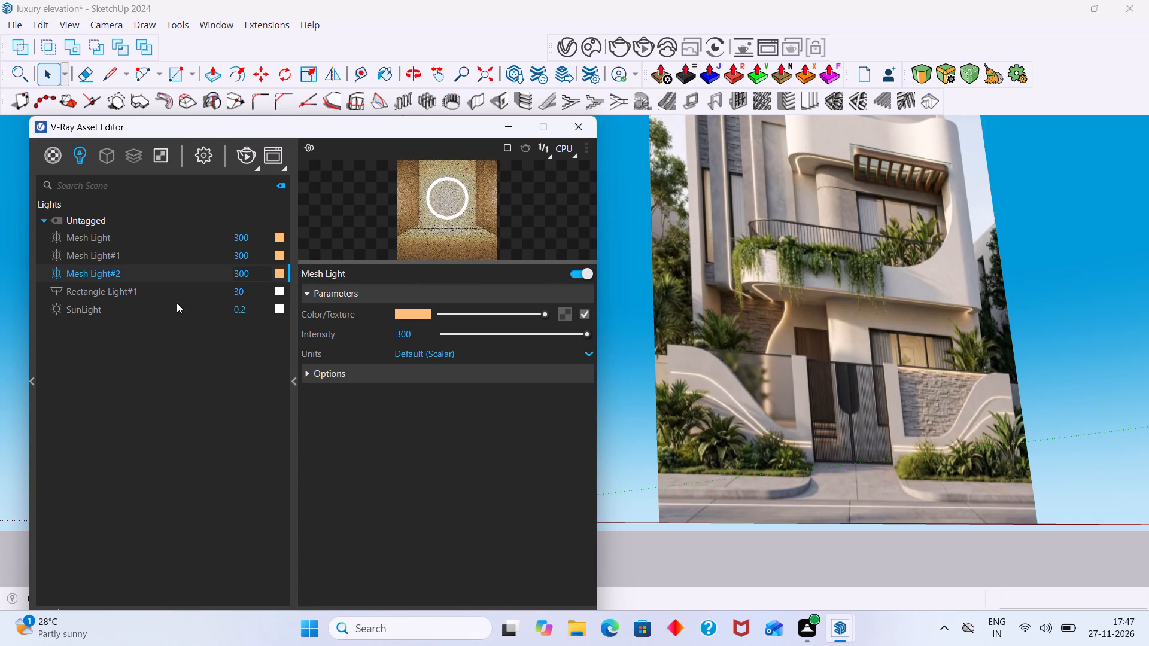
right_click(155, 295)
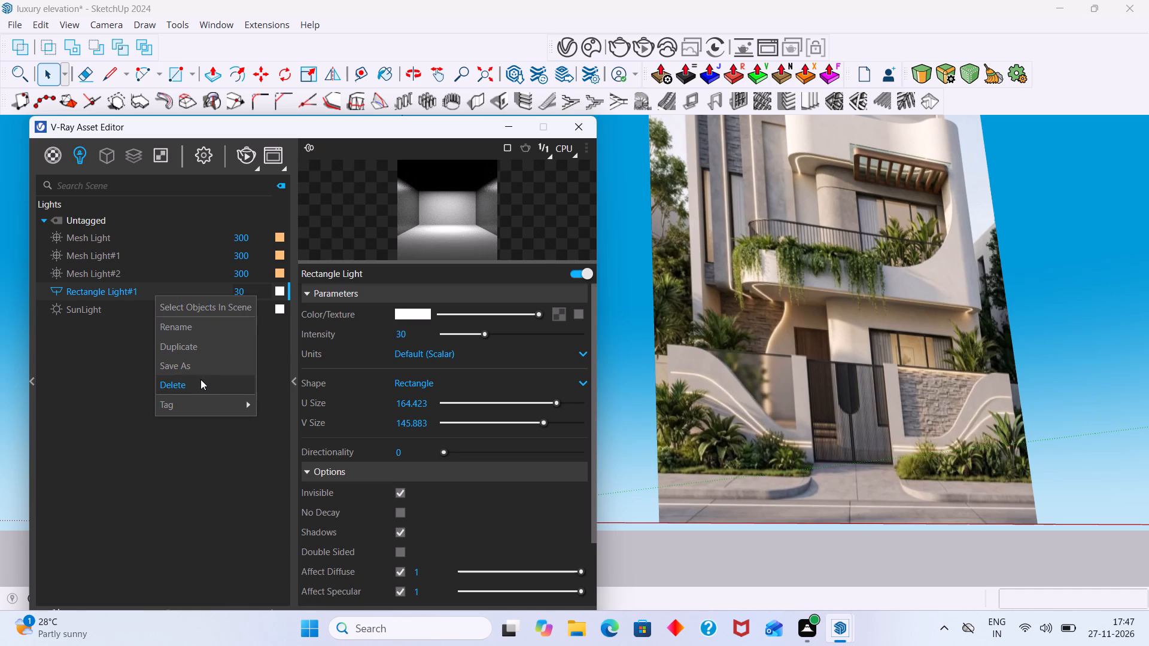
click(200, 379)
click(612, 313)
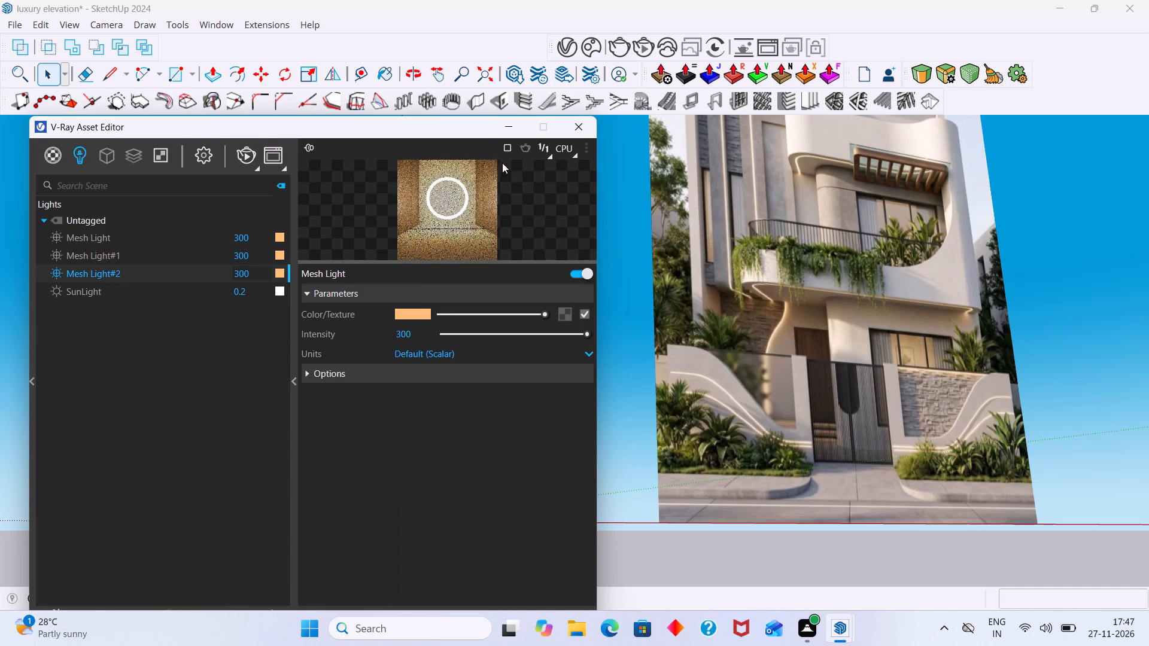
drag(465, 132, 474, 153)
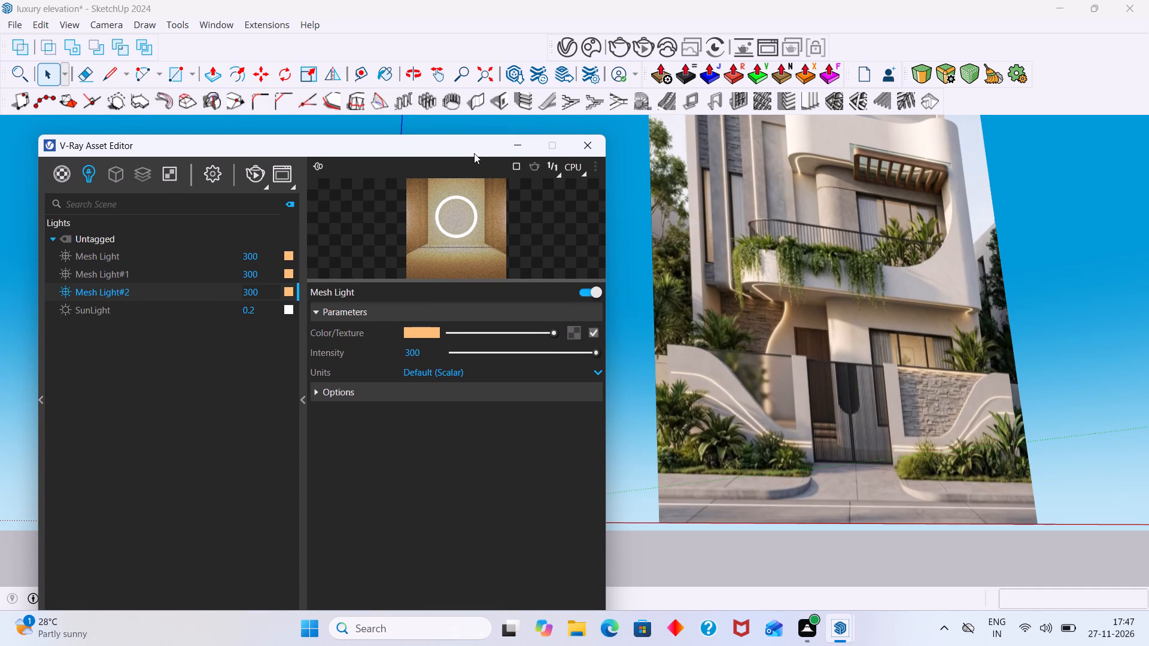
drag(474, 153, 479, 155)
click(596, 150)
Examine the modelled facade from below, the front and the side, comparing it with the reference image.
scroll(603, 200, down, 2)
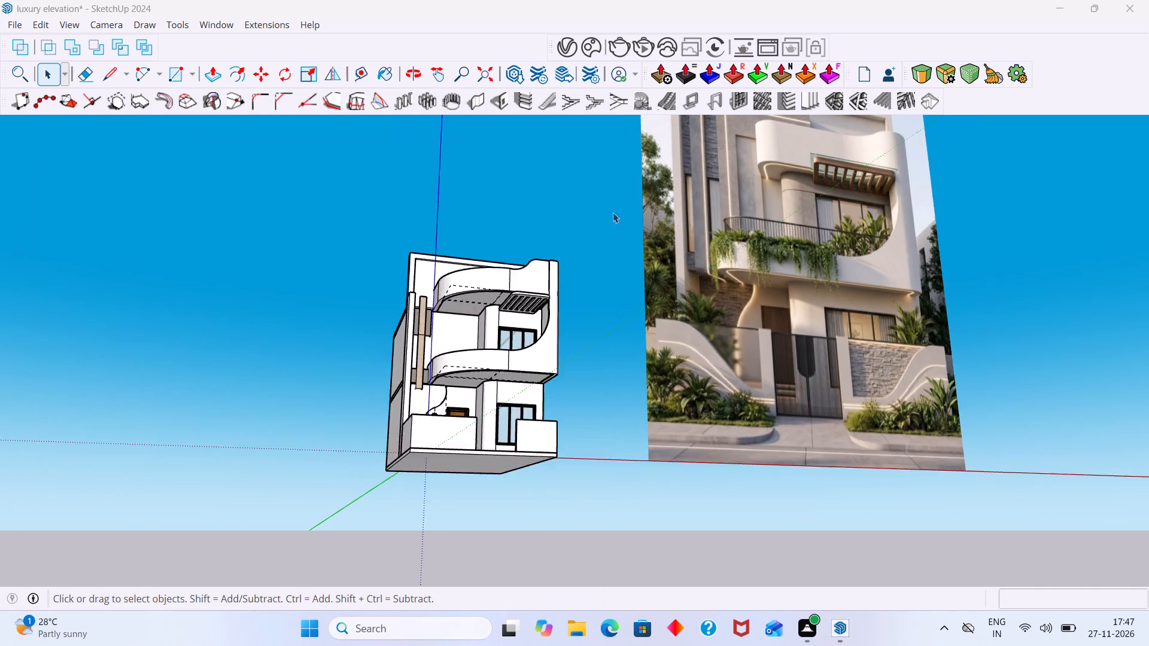
scroll(613, 212, down, 3)
middle_drag(588, 315, 574, 388)
scroll(523, 355, up, 3)
middle_drag(532, 342, 542, 206)
scroll(489, 301, down, 2)
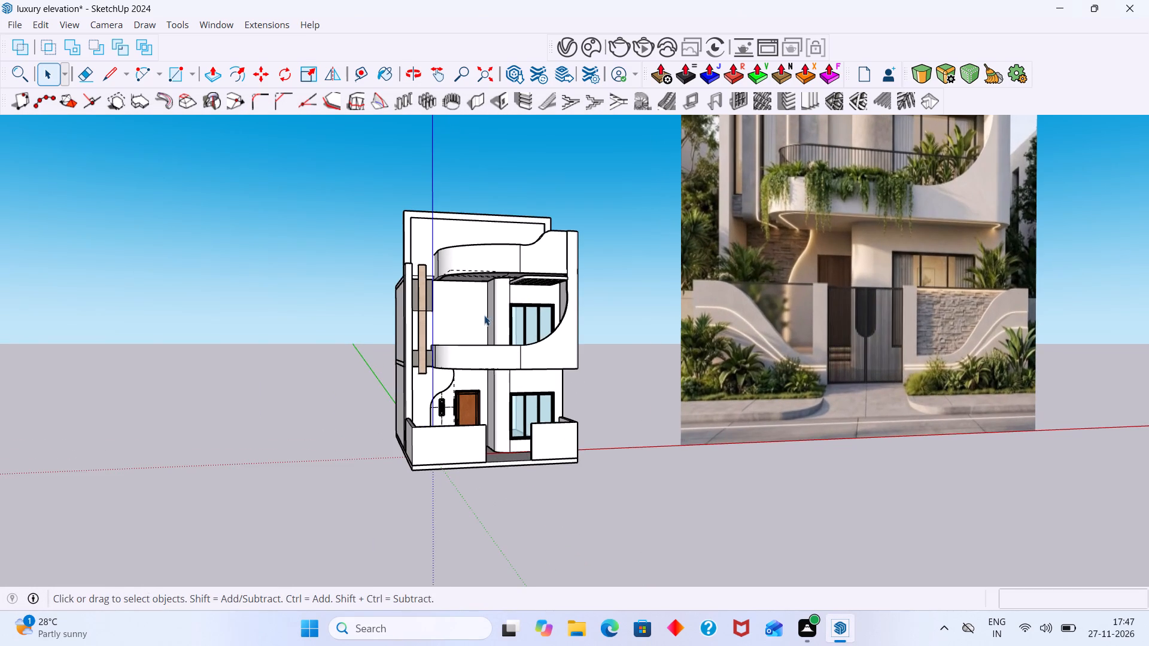
scroll(484, 315, down, 2)
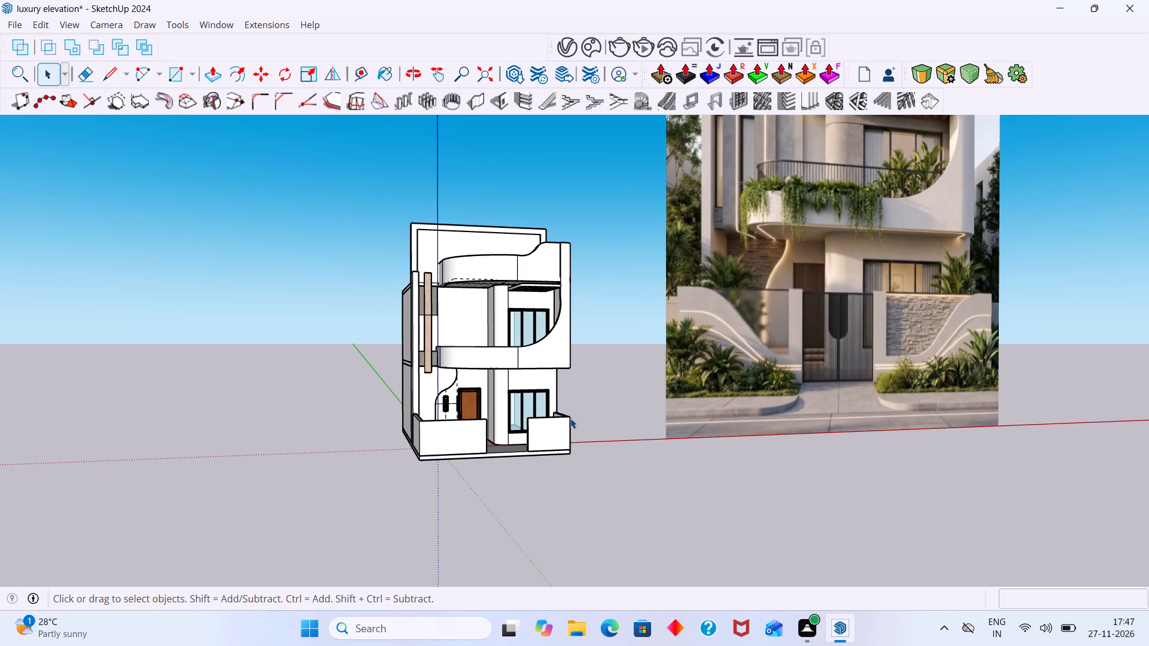
scroll(490, 414, down, 2)
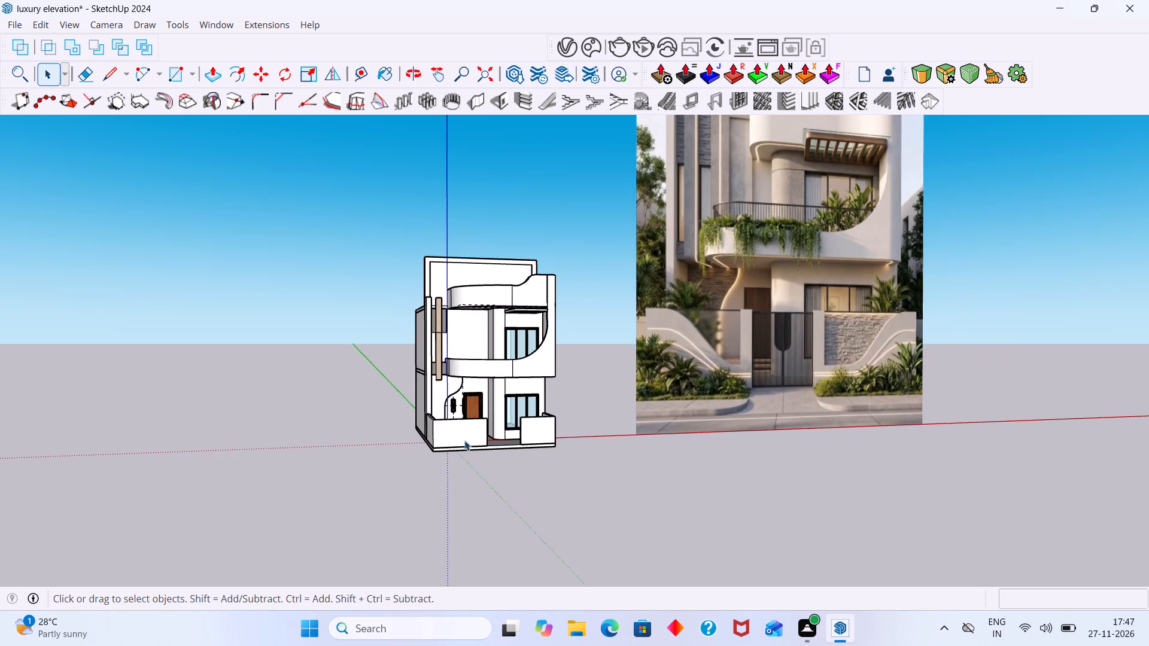
middle_drag(454, 485, 446, 323)
scroll(545, 321, up, 5)
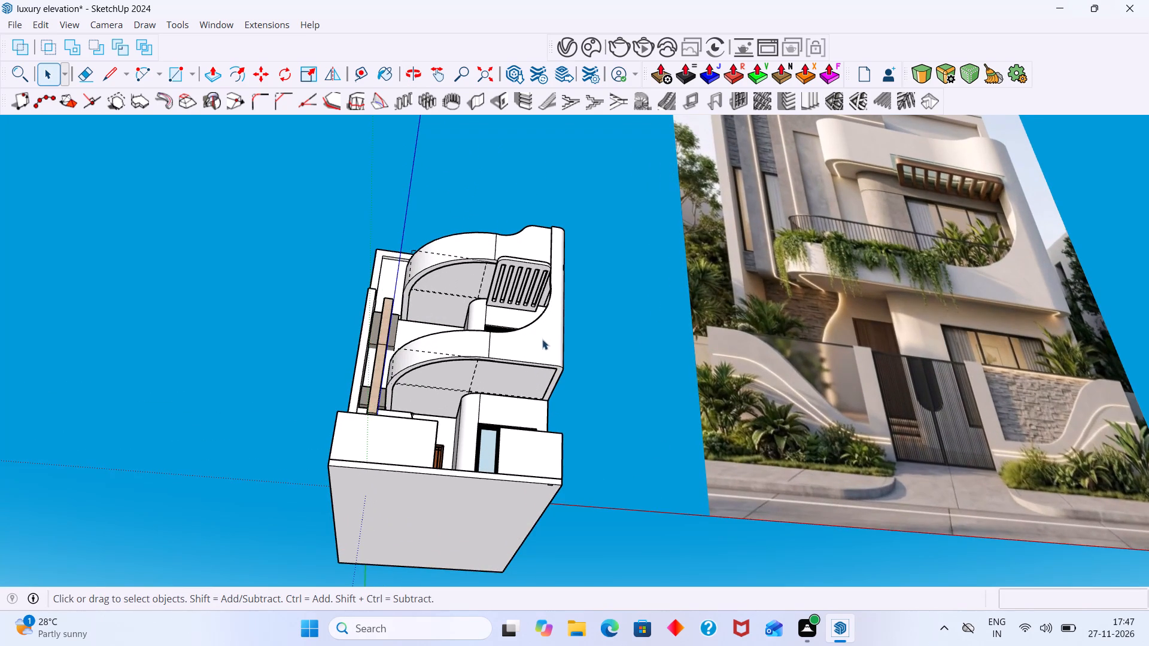
middle_drag(504, 367, 489, 446)
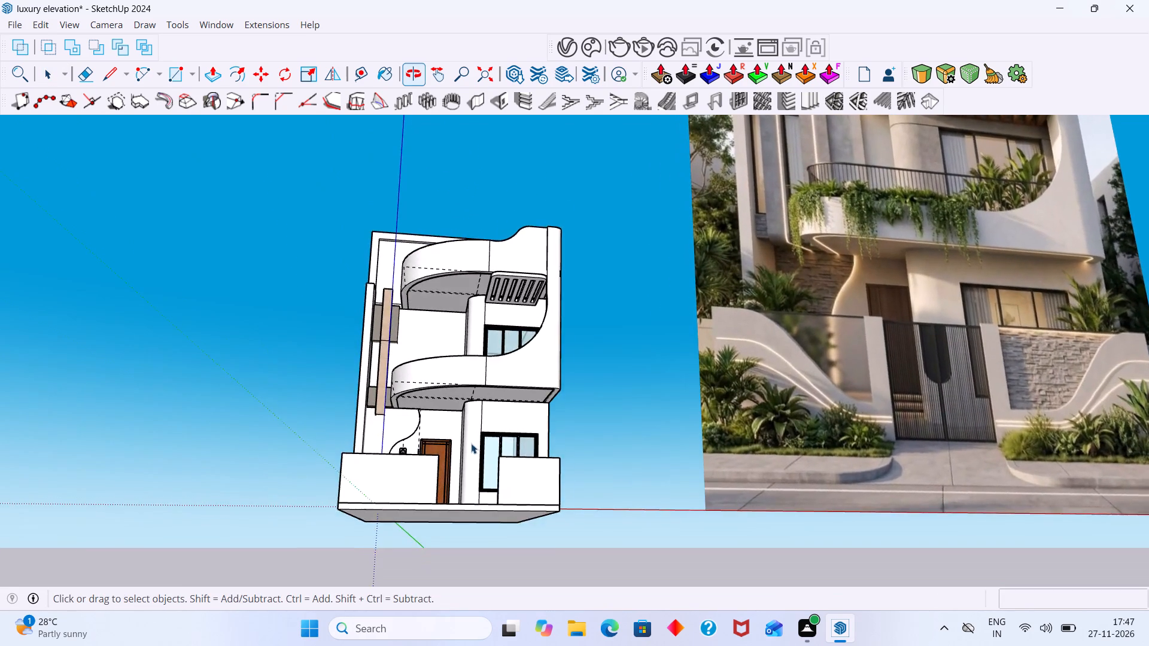
scroll(469, 442, up, 5)
middle_drag(455, 426, 560, 356)
middle_drag(528, 410, 504, 478)
scroll(546, 434, down, 11)
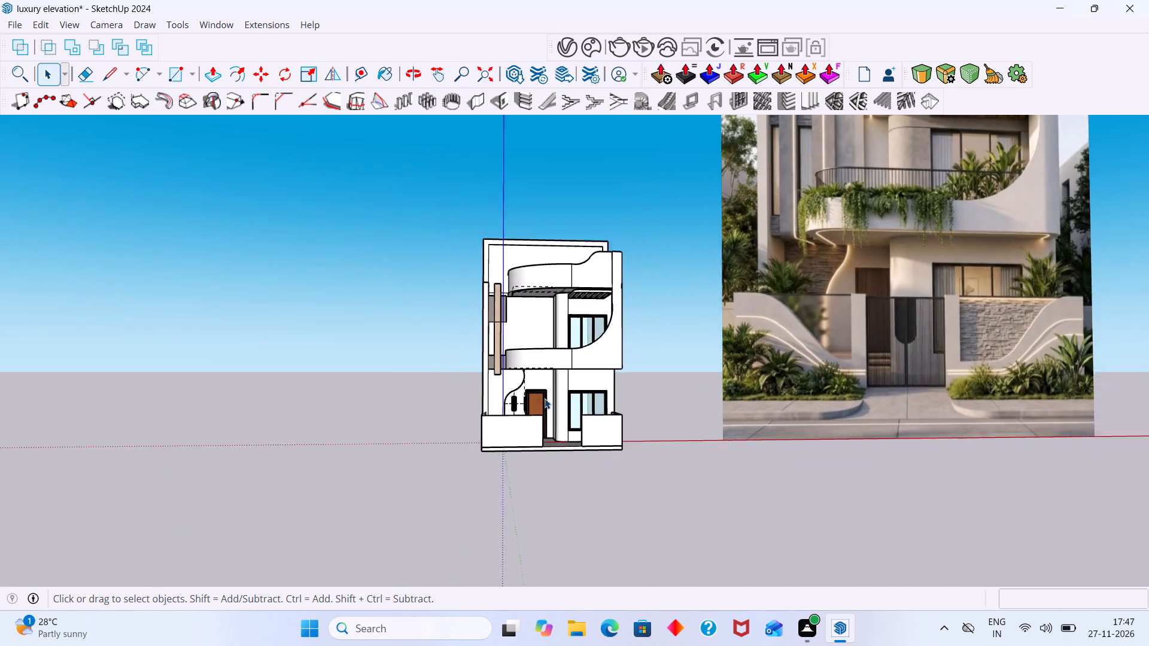
middle_drag(542, 397, 390, 394)
scroll(718, 346, up, 4)
scroll(484, 367, down, 2)
scroll(308, 396, up, 2)
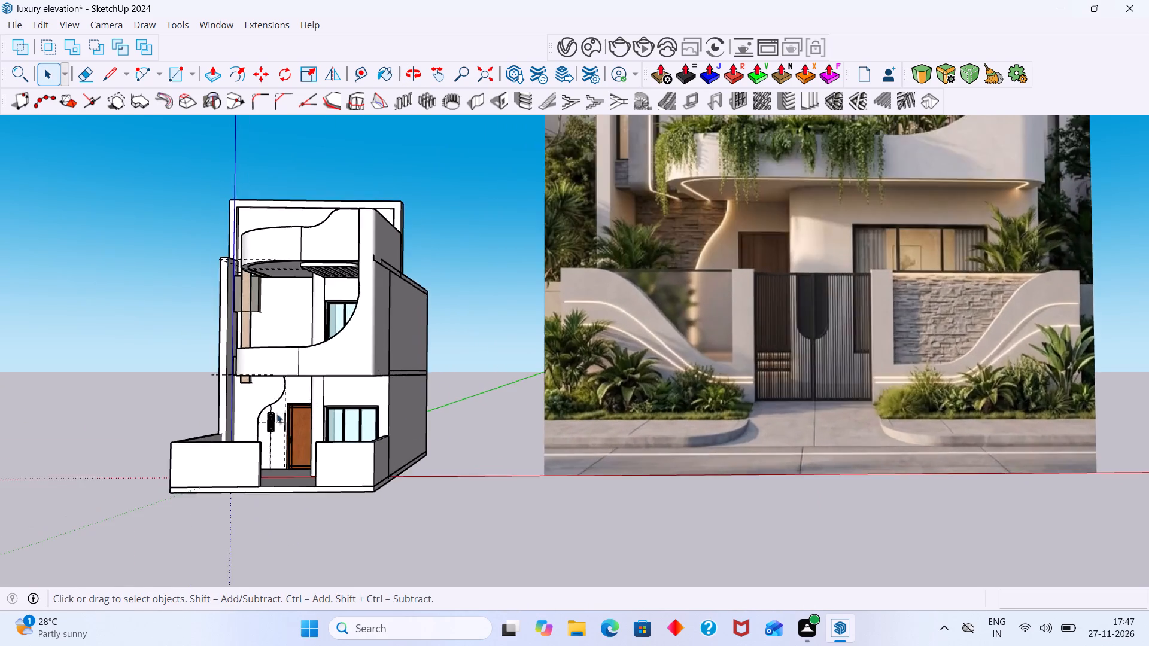
scroll(276, 413, up, 2)
middle_drag(247, 429, 291, 446)
scroll(247, 420, up, 1)
scroll(244, 400, down, 5)
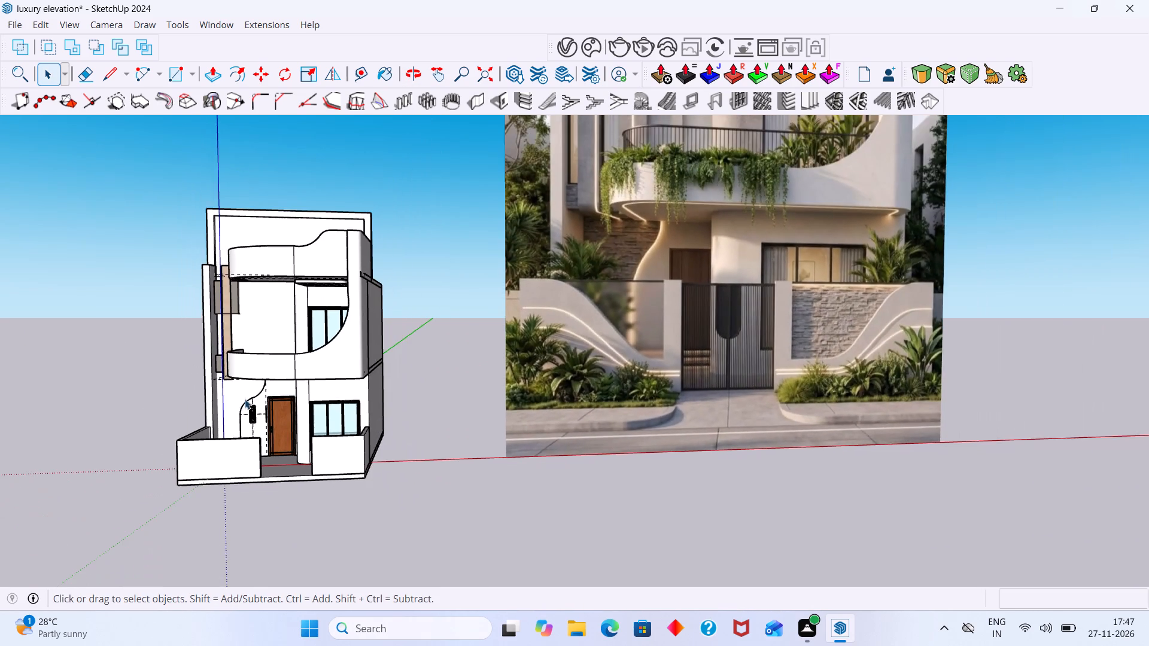
Examine the whole house model beside the reference image from the front and from above.
scroll(351, 394, down, 5)
middle_drag(409, 418, 367, 437)
scroll(369, 428, down, 2)
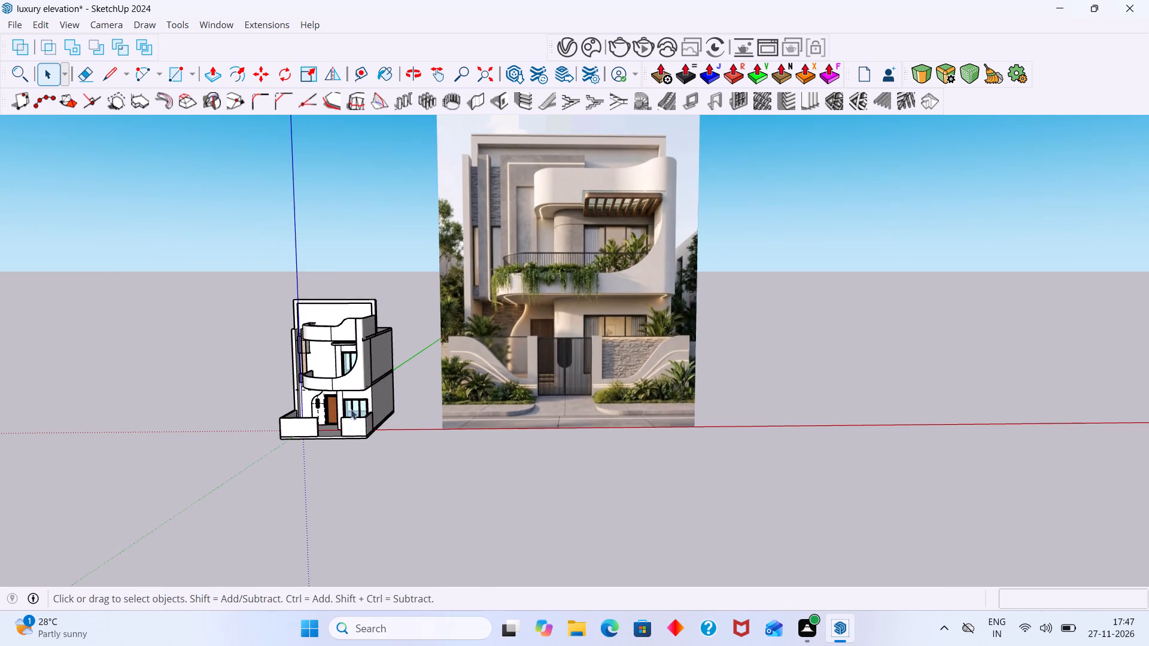
scroll(333, 362, up, 3)
scroll(333, 359, down, 4)
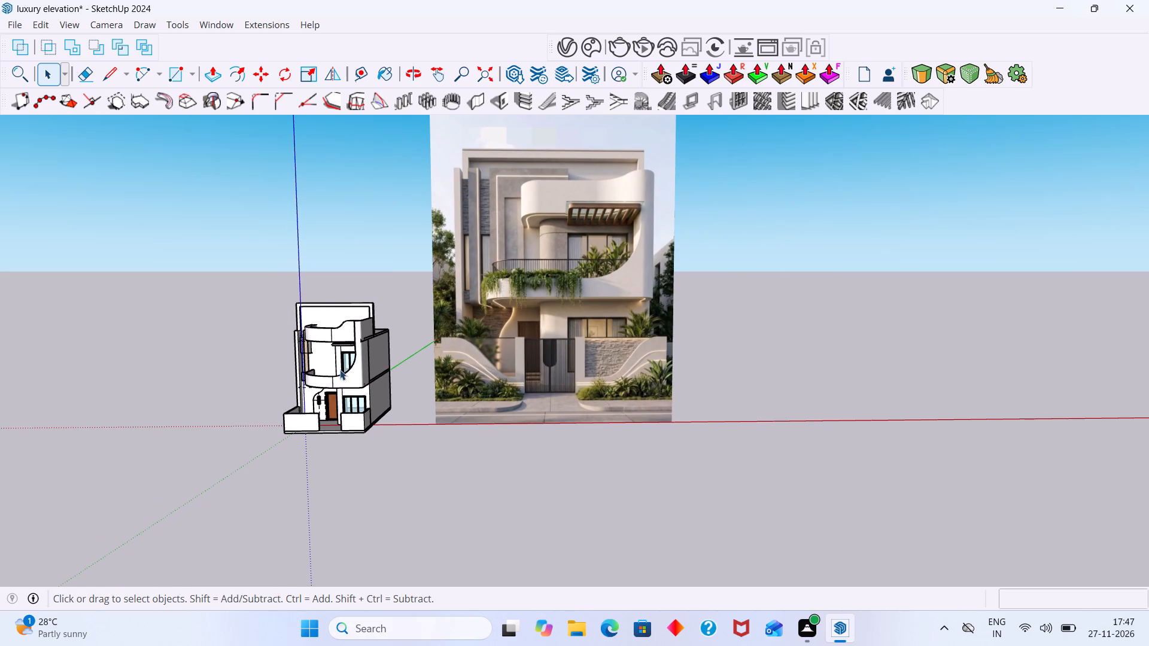
shift+middle_drag(345, 377, 433, 387)
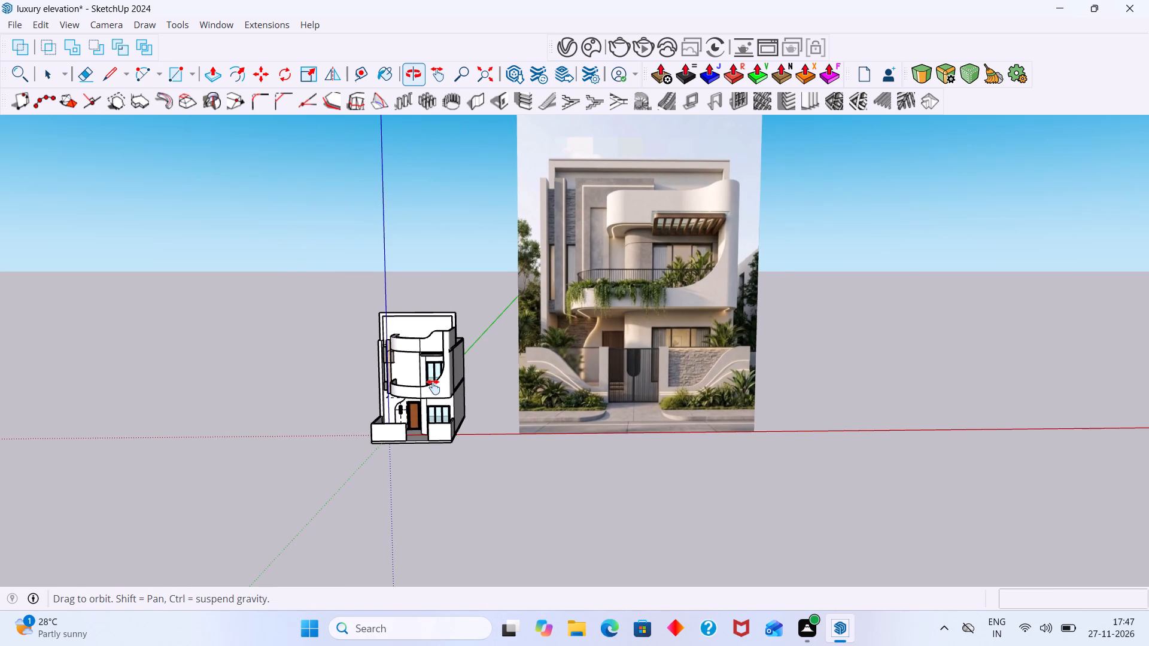
shift+middle_drag(433, 387, 451, 386)
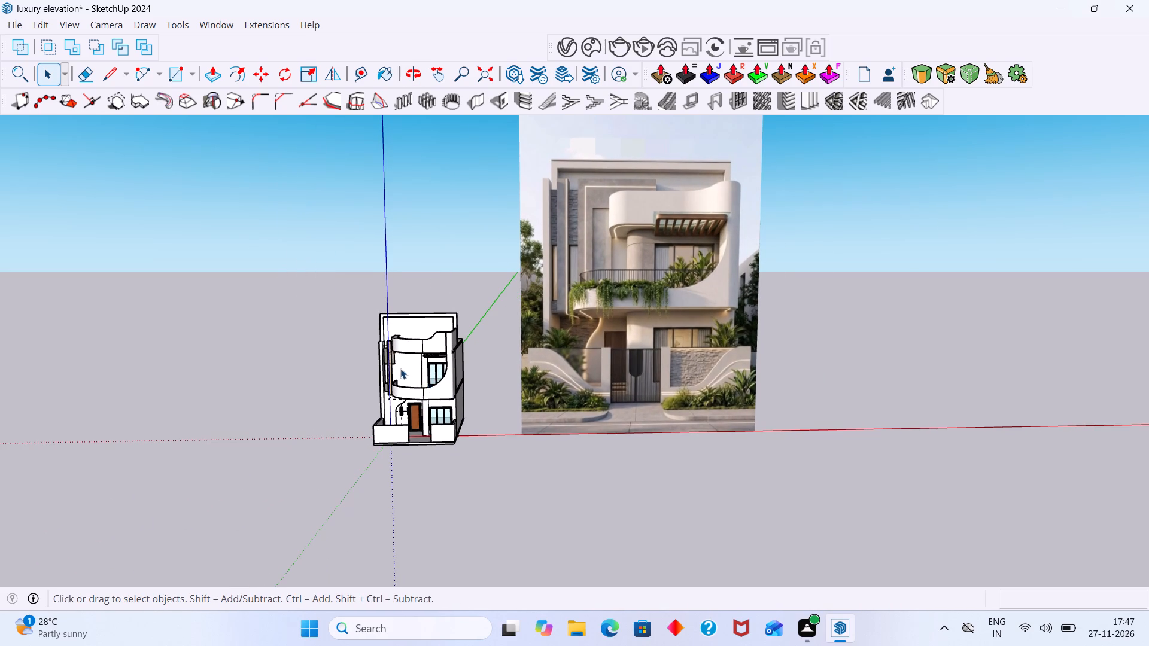
scroll(400, 368, up, 2)
scroll(414, 385, down, 1)
middle_drag(418, 413, 432, 394)
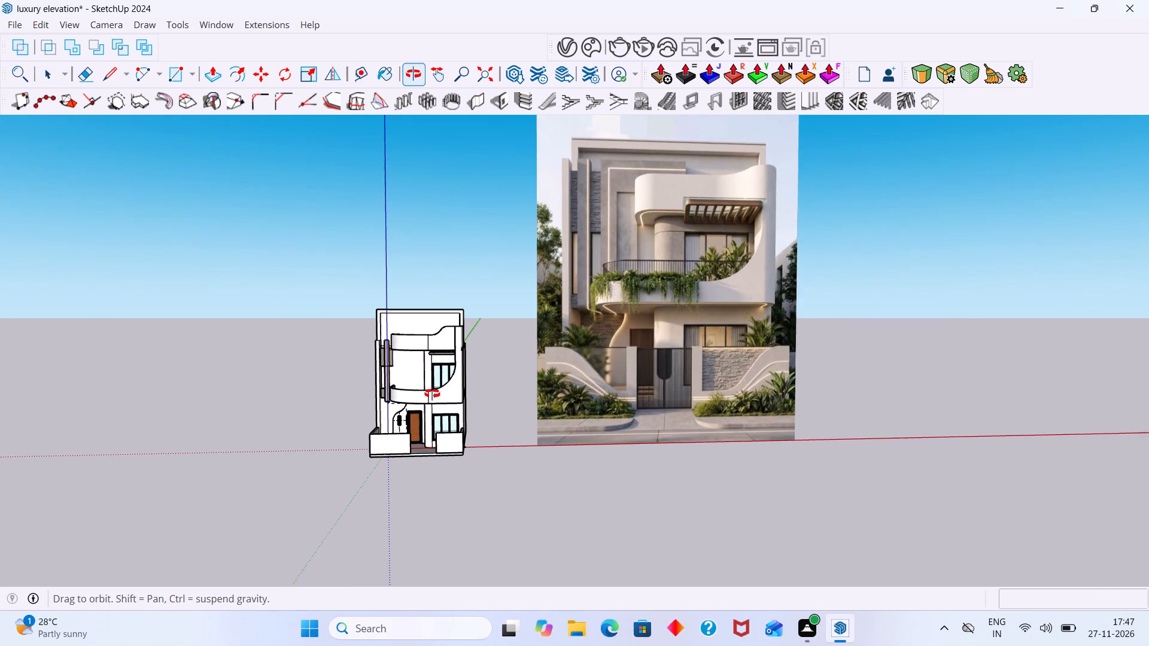
middle_drag(432, 394, 585, 419)
middle_drag(448, 414, 417, 476)
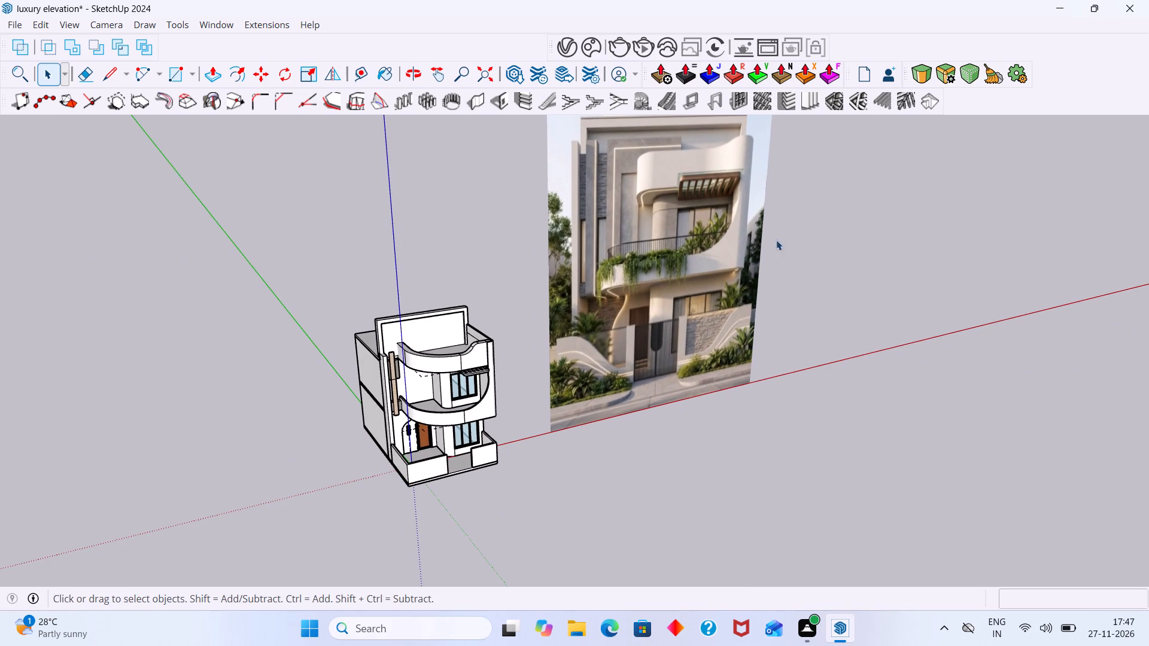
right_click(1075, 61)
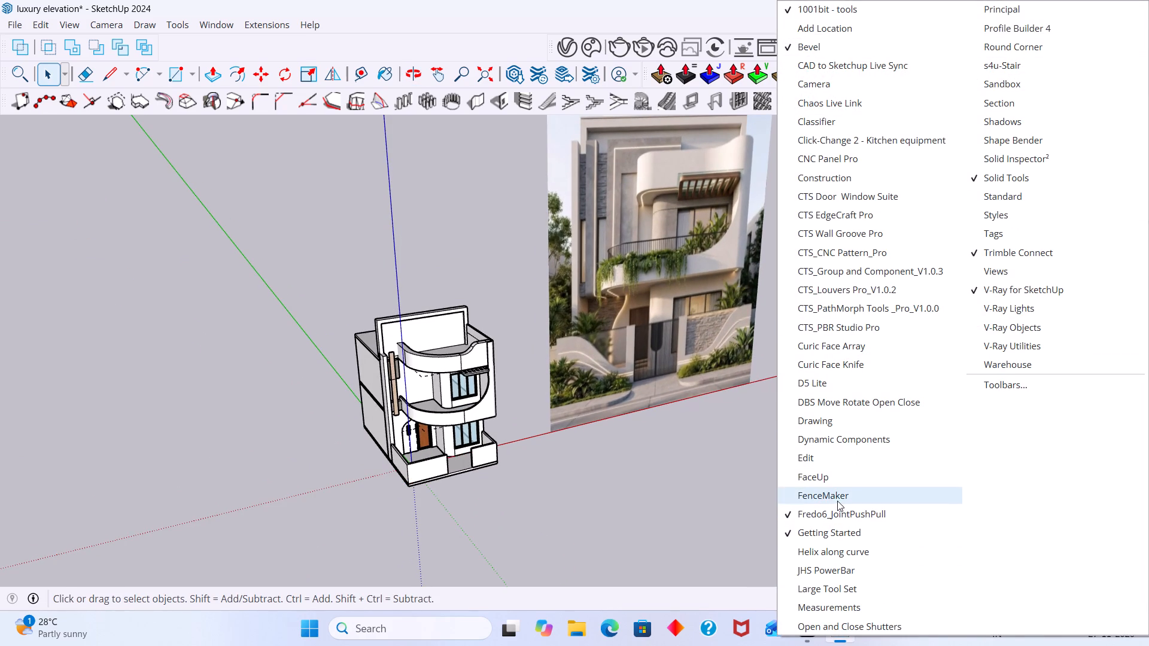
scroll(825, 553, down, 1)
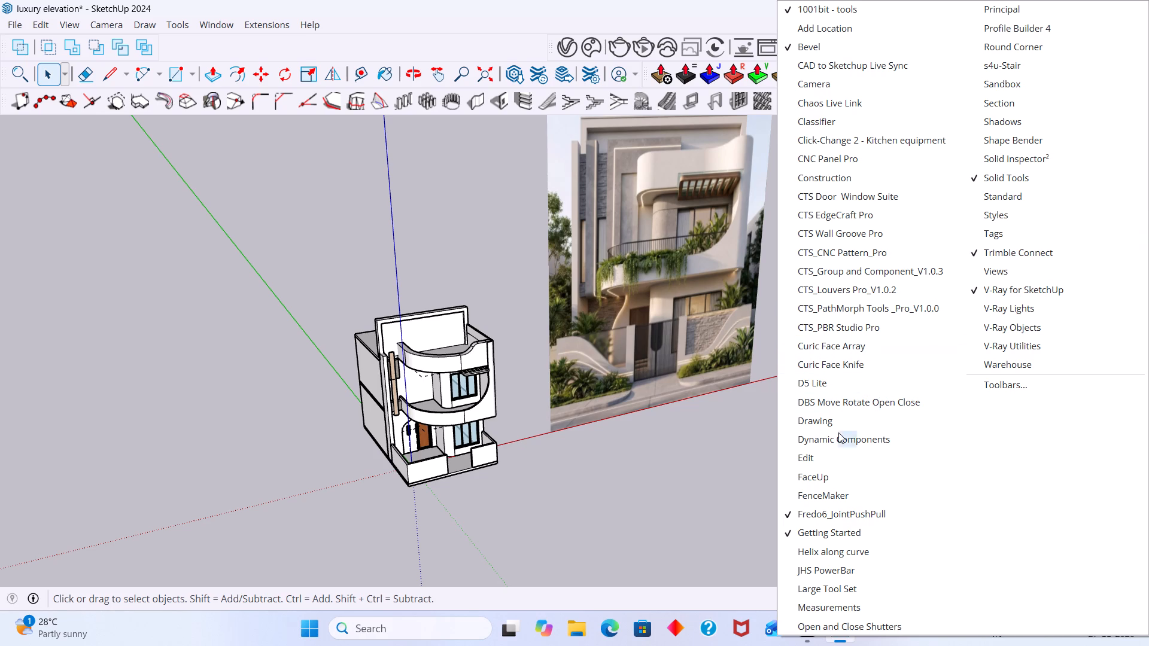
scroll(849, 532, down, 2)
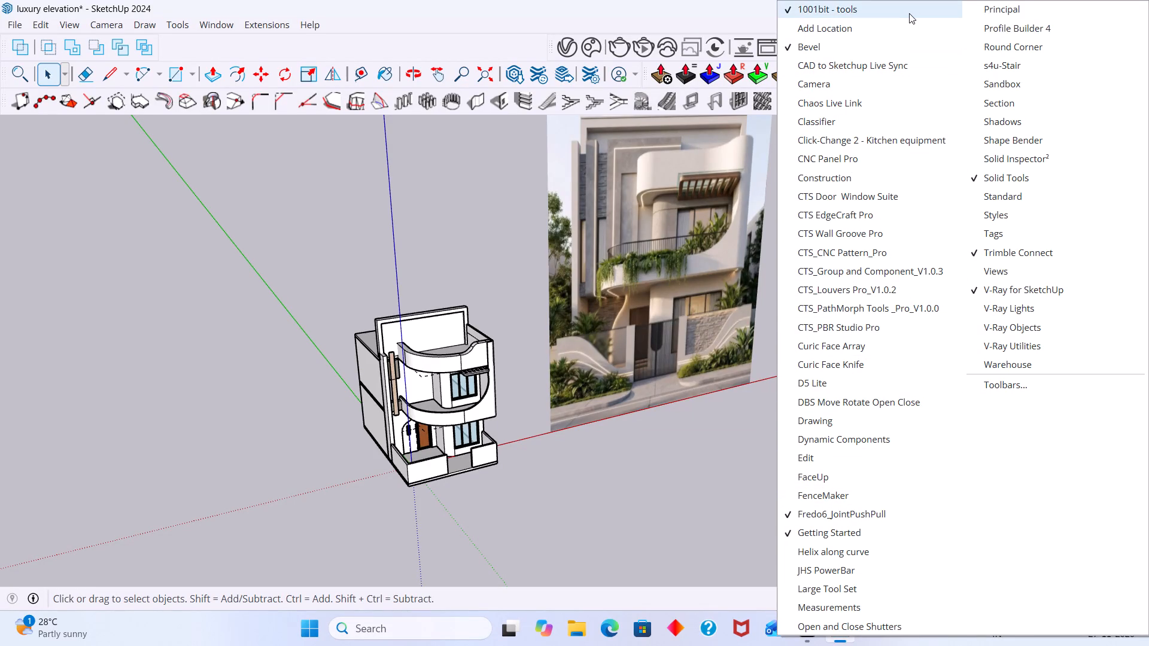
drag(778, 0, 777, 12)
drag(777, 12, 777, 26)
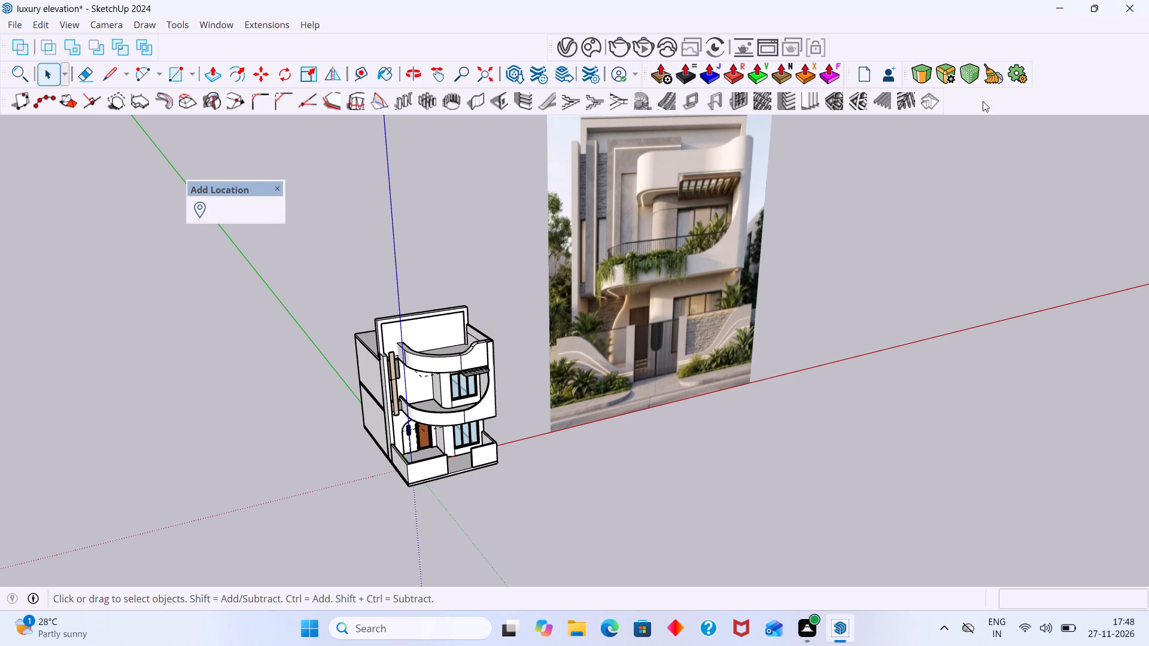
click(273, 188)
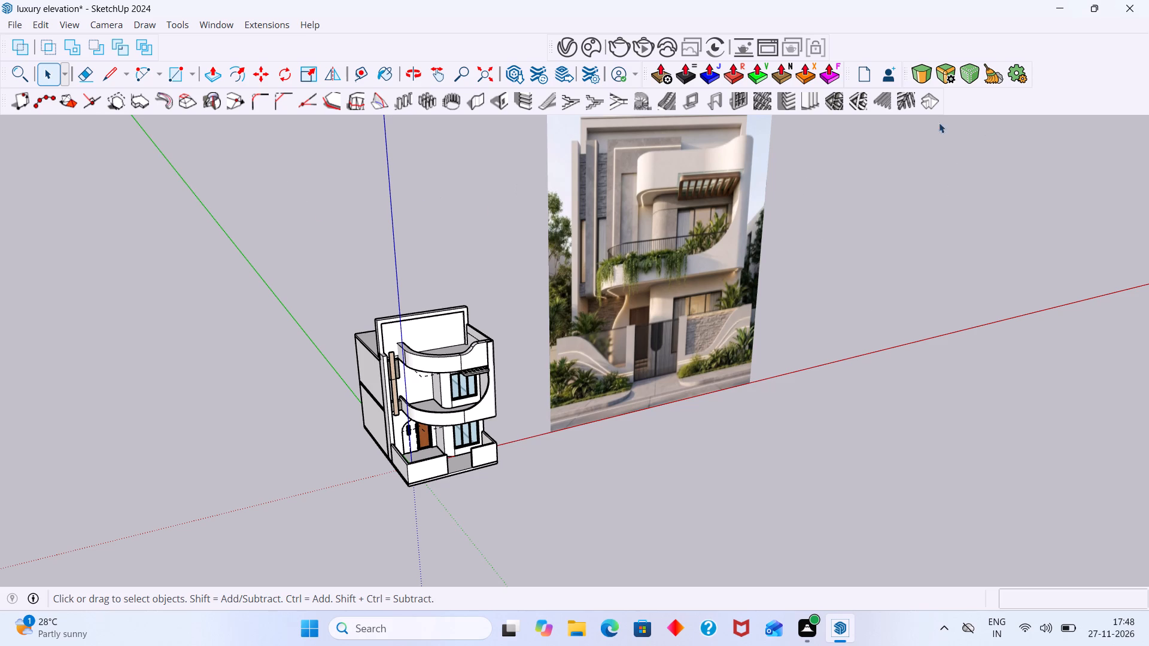
Display the Profile Builder 4 tools and place them clear of the house model.
right_click(1019, 97)
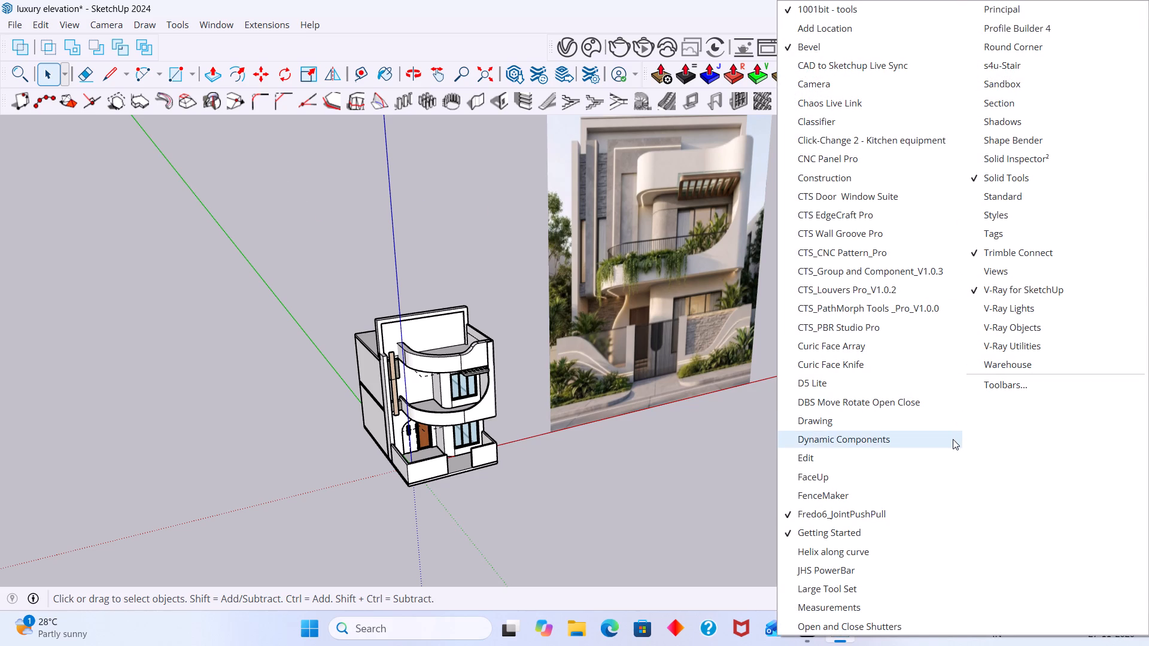
click(1050, 35)
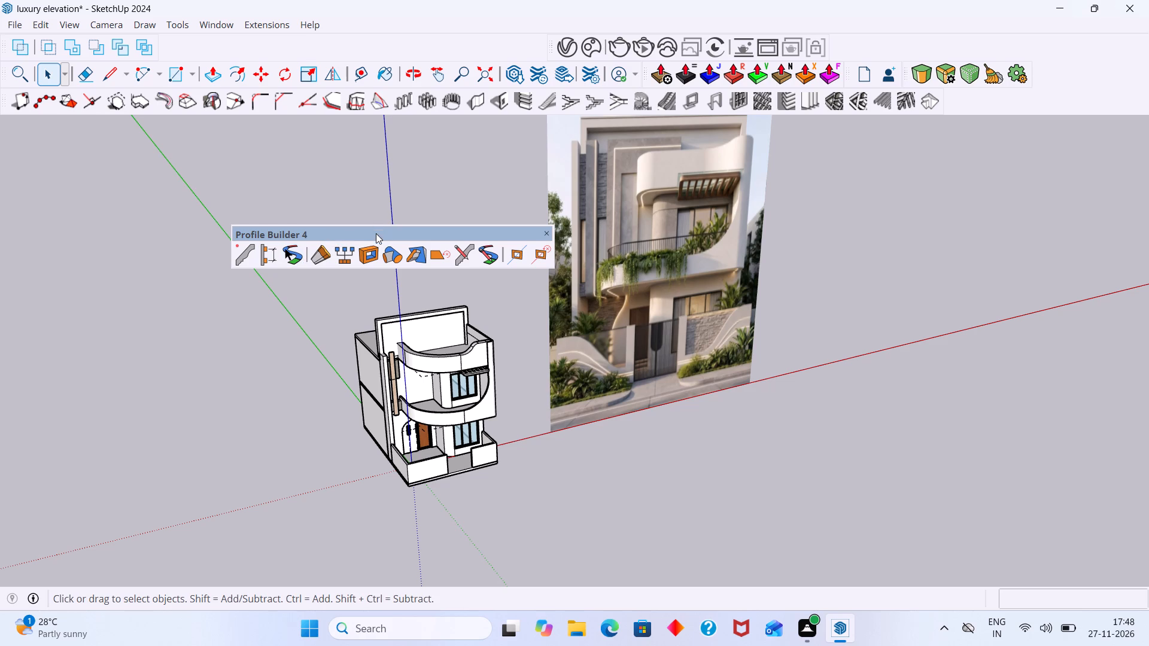
drag(376, 233, 288, 218)
Load the Simple Glass Railing assembly from Profile Builder's assembly library.
scroll(393, 416, up, 3)
click(172, 235)
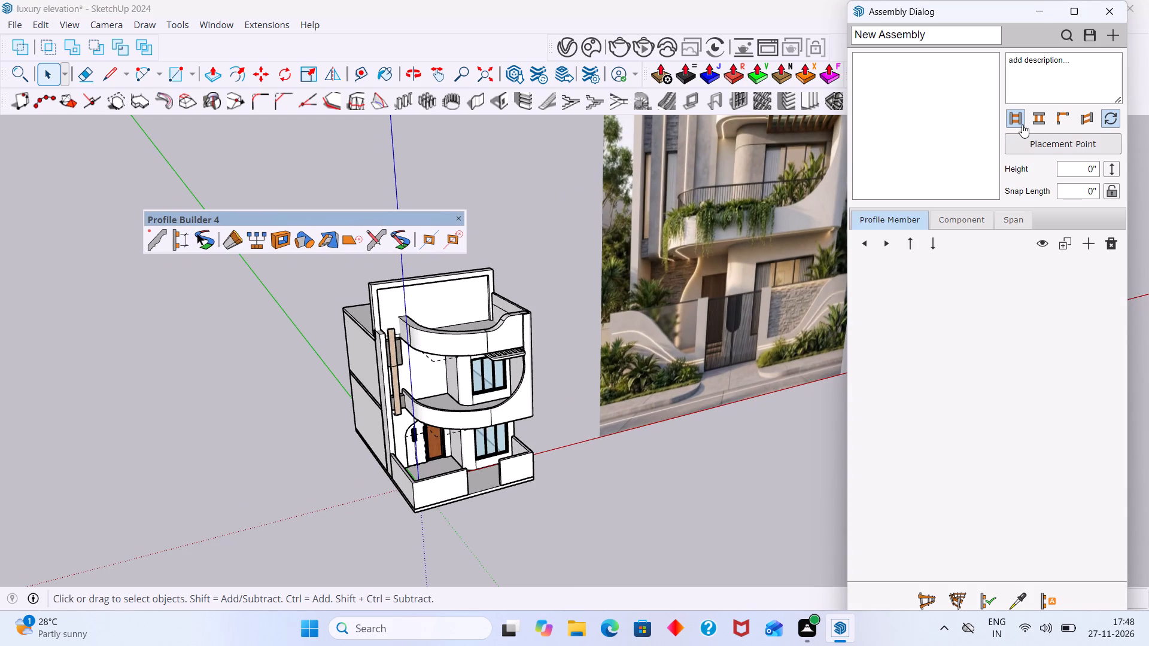
click(1018, 119)
click(1061, 38)
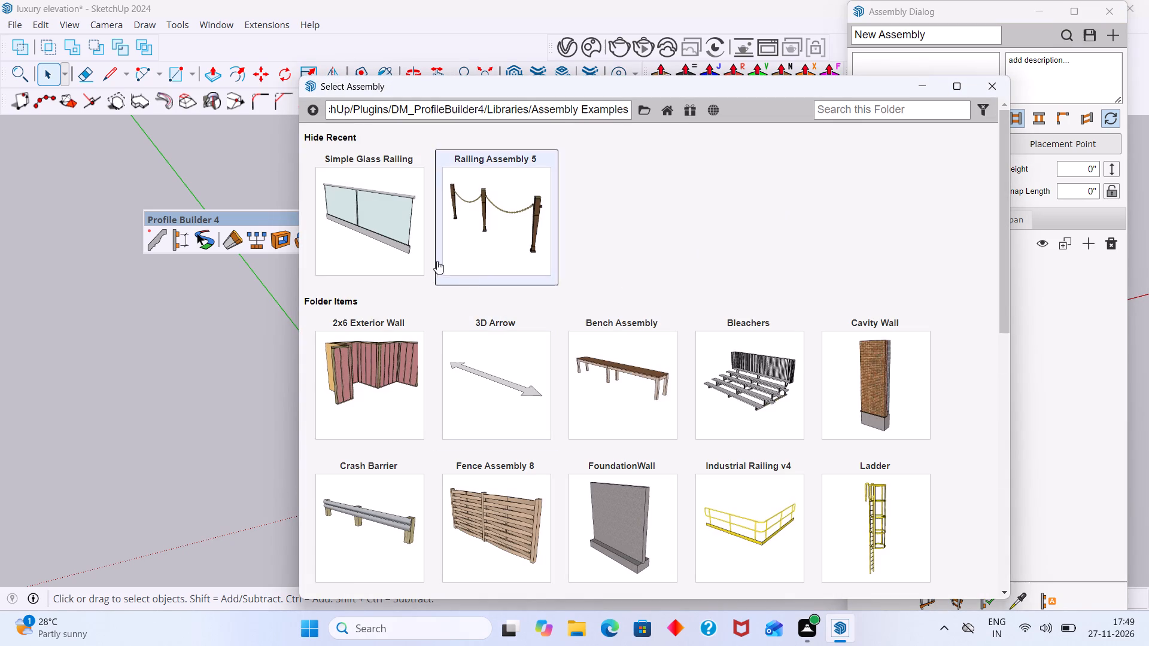
click(406, 249)
scroll(958, 525, down, 3)
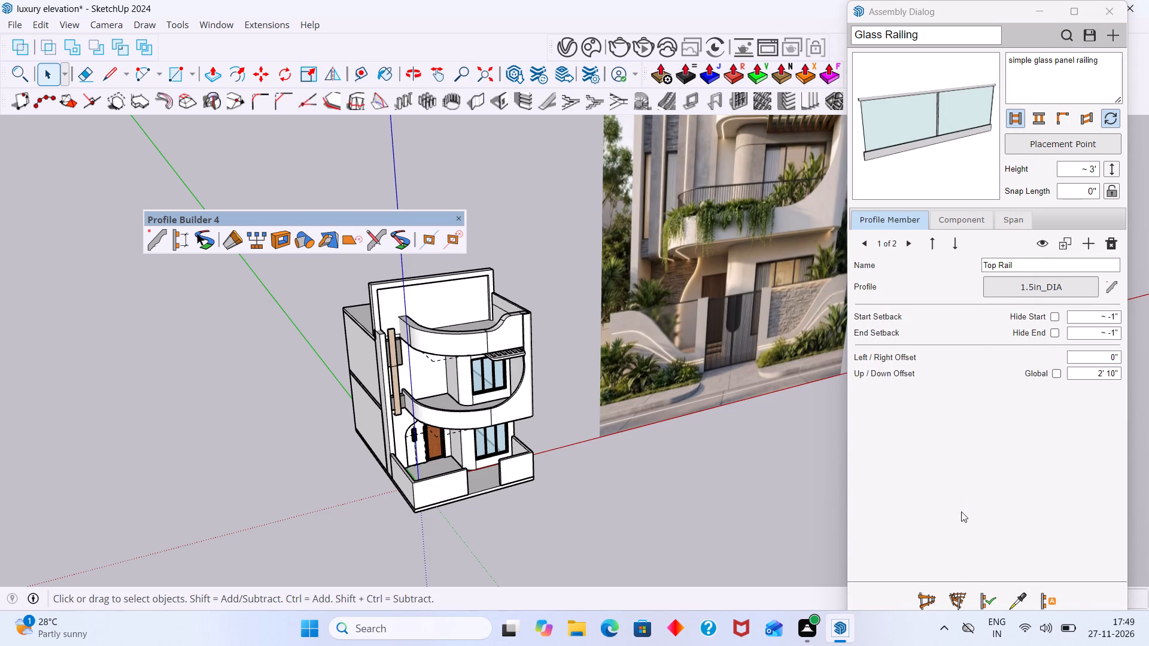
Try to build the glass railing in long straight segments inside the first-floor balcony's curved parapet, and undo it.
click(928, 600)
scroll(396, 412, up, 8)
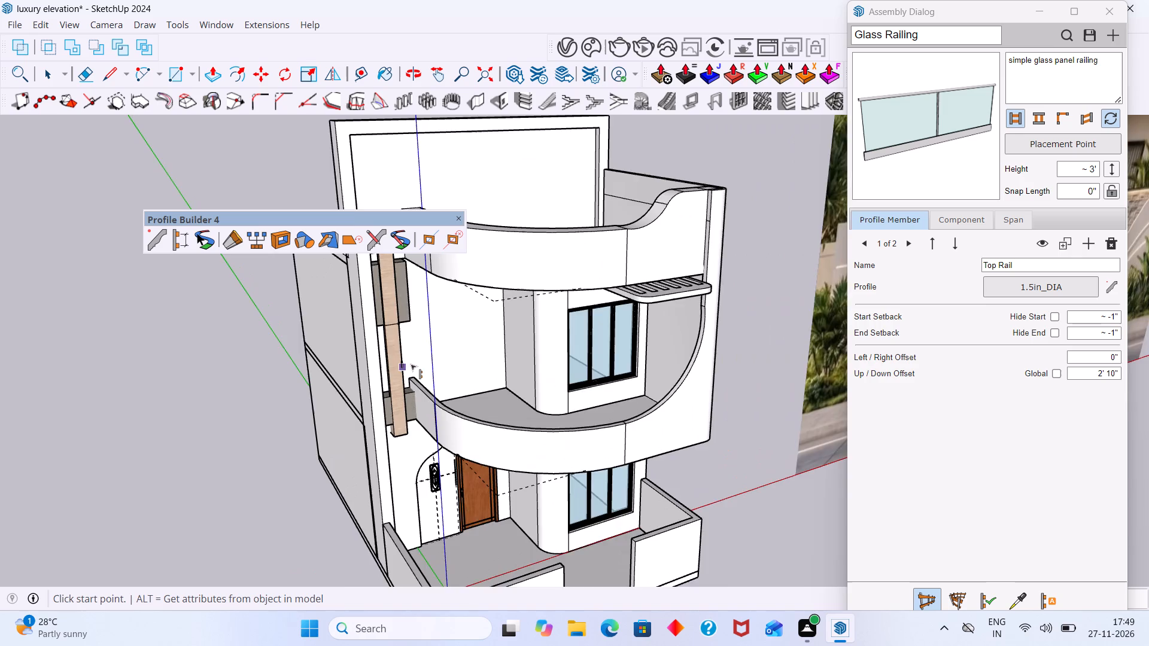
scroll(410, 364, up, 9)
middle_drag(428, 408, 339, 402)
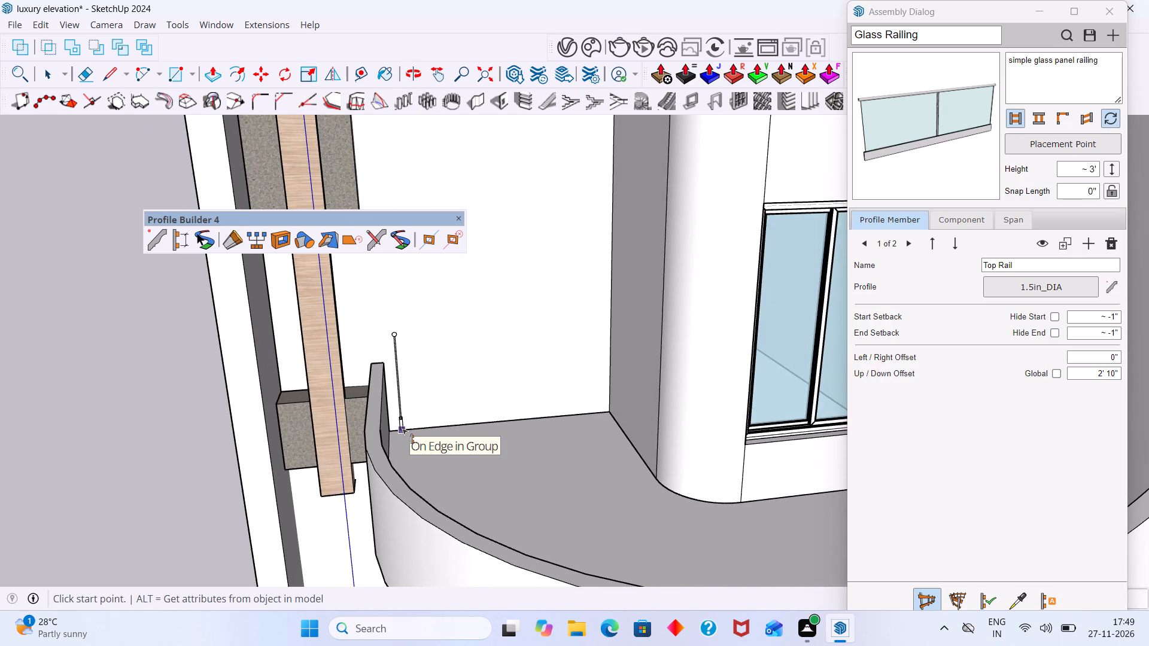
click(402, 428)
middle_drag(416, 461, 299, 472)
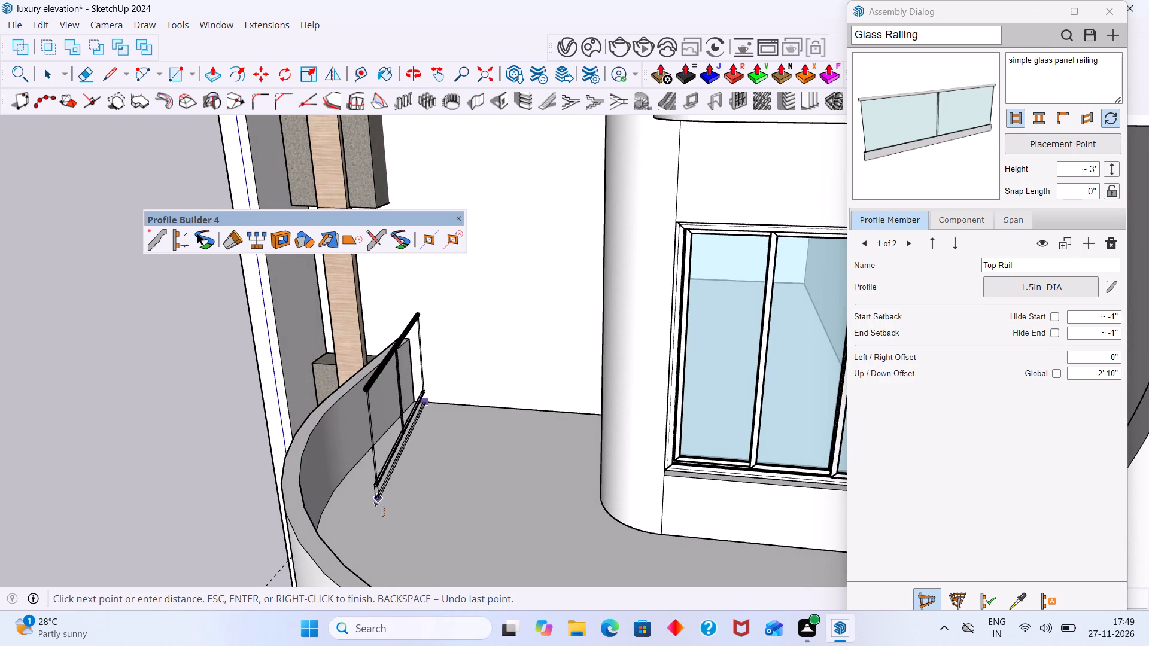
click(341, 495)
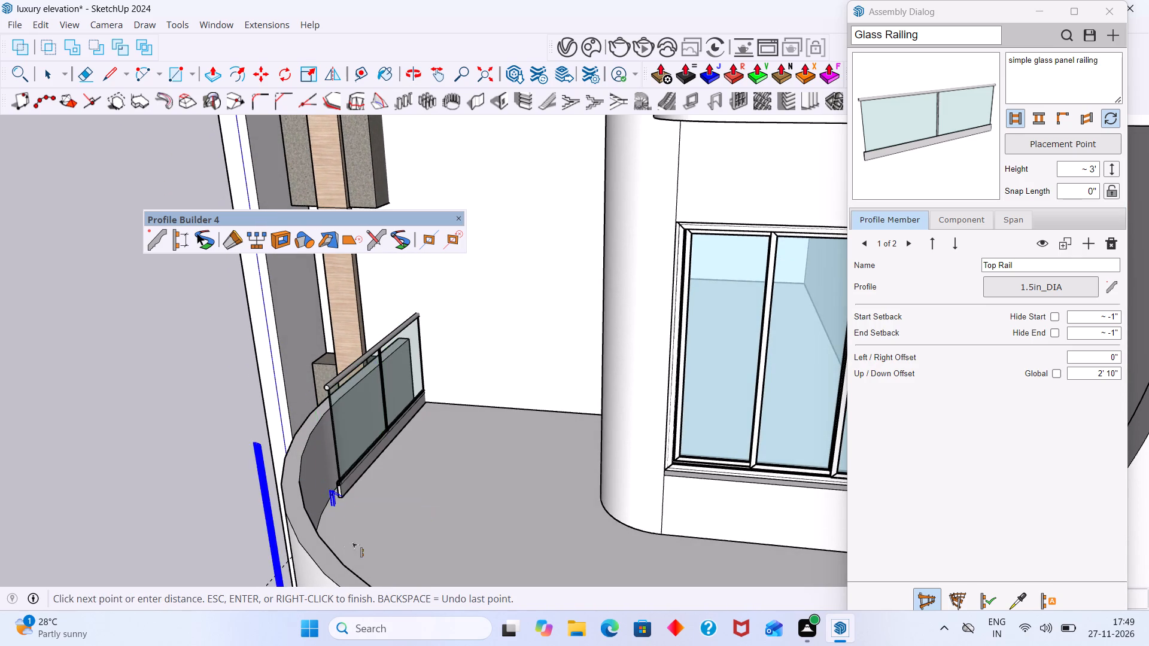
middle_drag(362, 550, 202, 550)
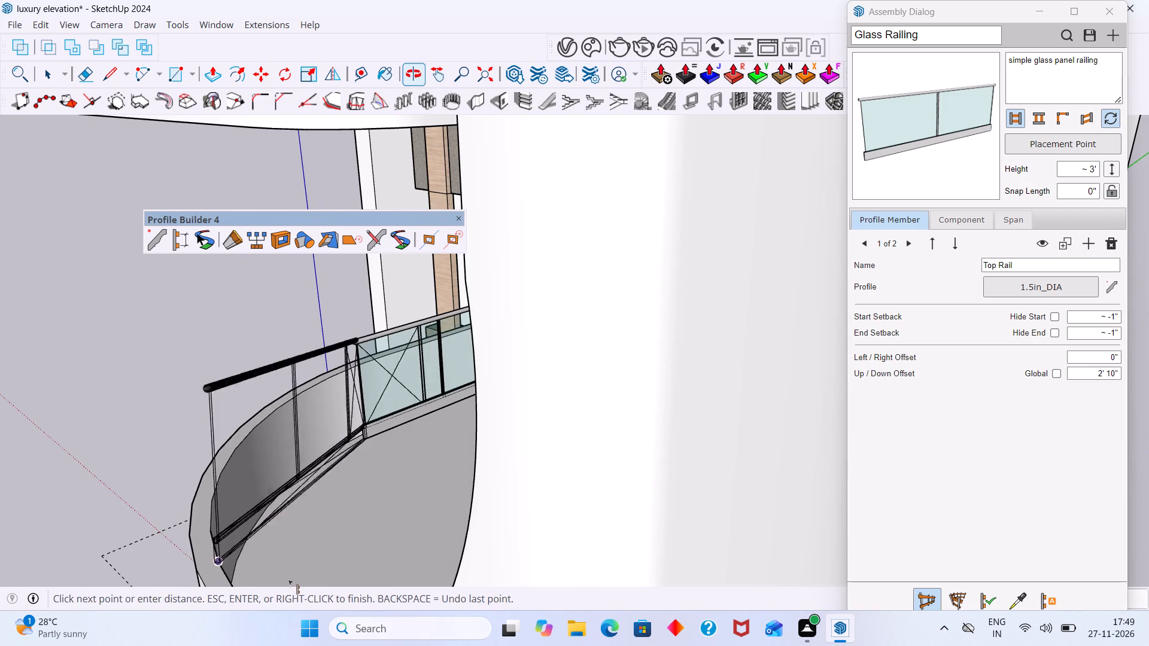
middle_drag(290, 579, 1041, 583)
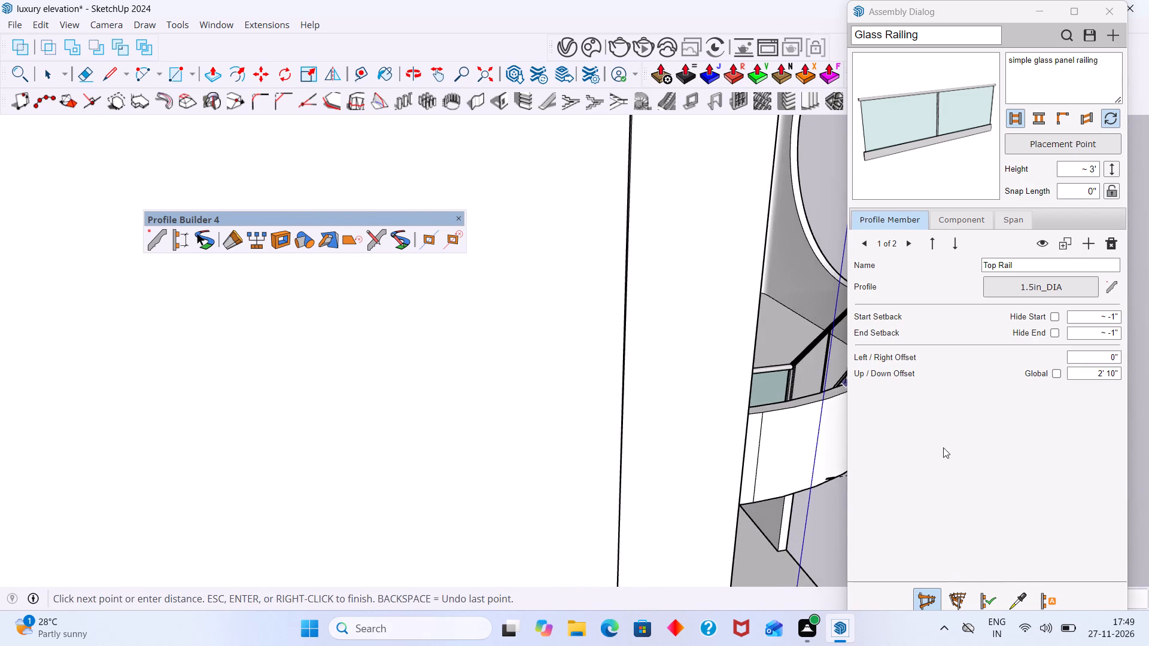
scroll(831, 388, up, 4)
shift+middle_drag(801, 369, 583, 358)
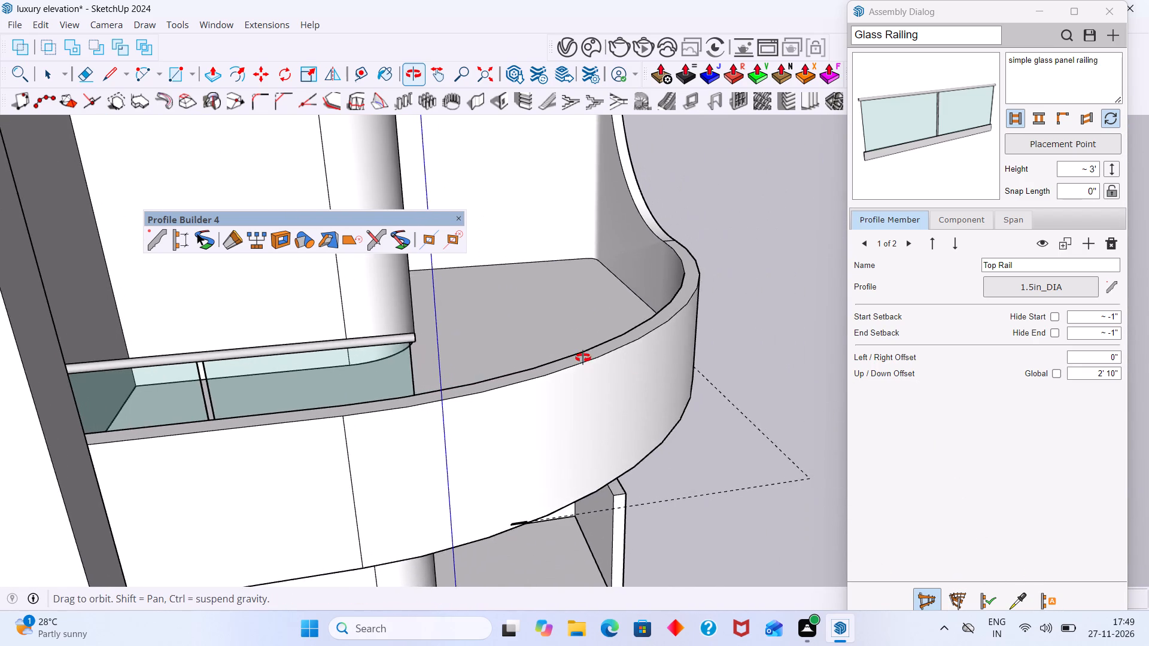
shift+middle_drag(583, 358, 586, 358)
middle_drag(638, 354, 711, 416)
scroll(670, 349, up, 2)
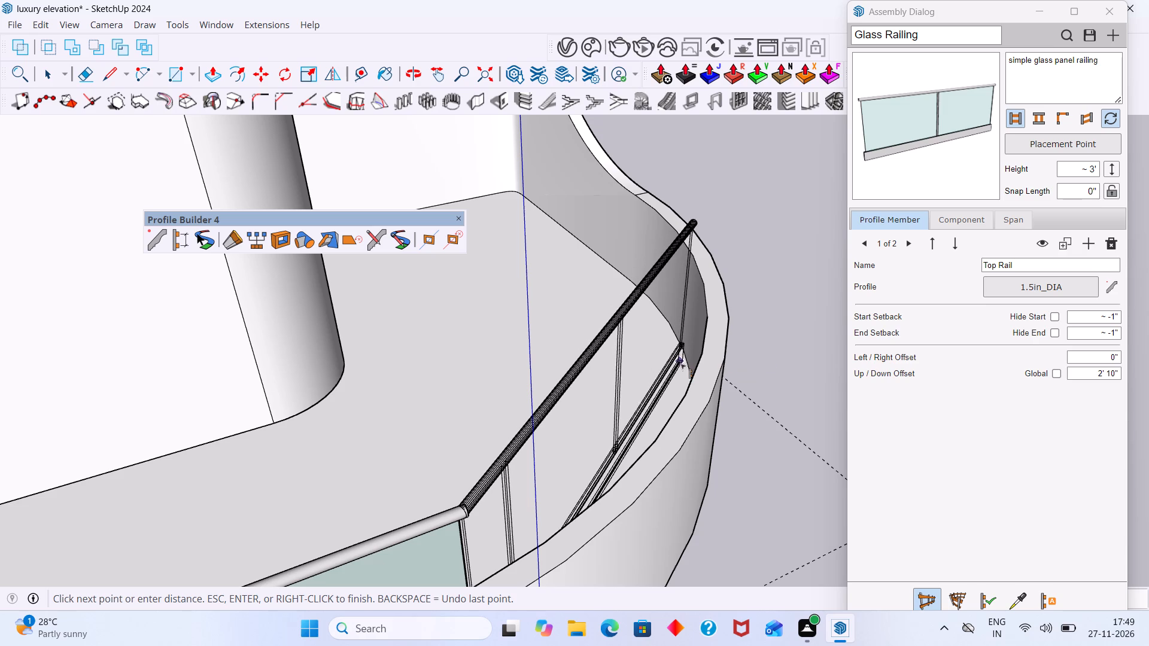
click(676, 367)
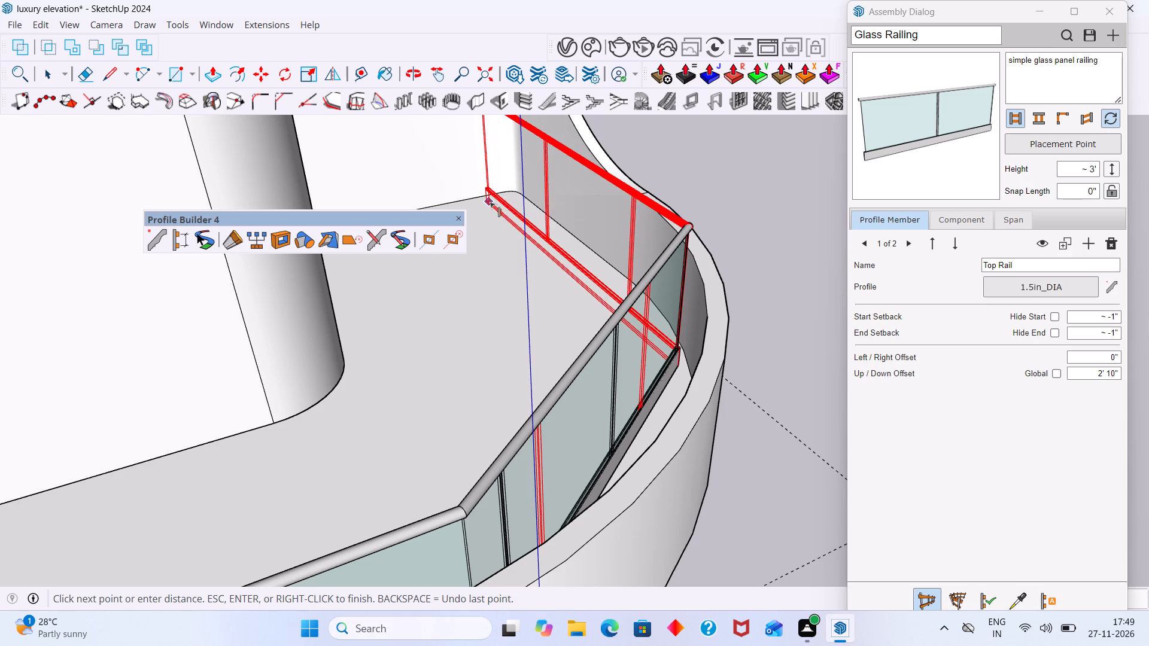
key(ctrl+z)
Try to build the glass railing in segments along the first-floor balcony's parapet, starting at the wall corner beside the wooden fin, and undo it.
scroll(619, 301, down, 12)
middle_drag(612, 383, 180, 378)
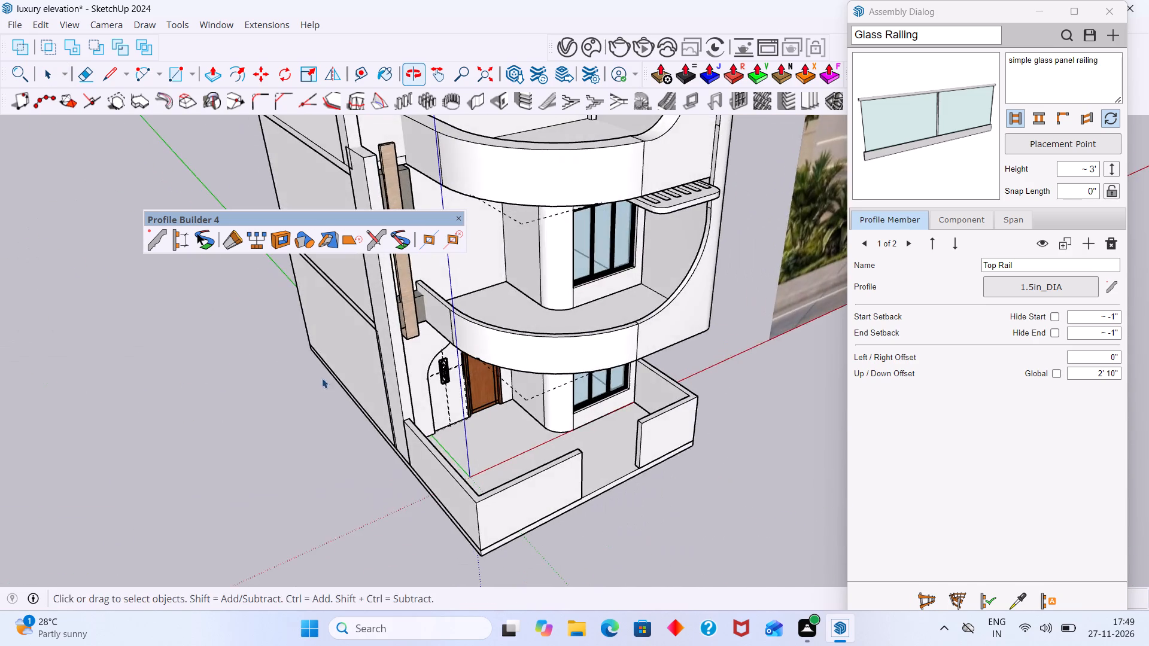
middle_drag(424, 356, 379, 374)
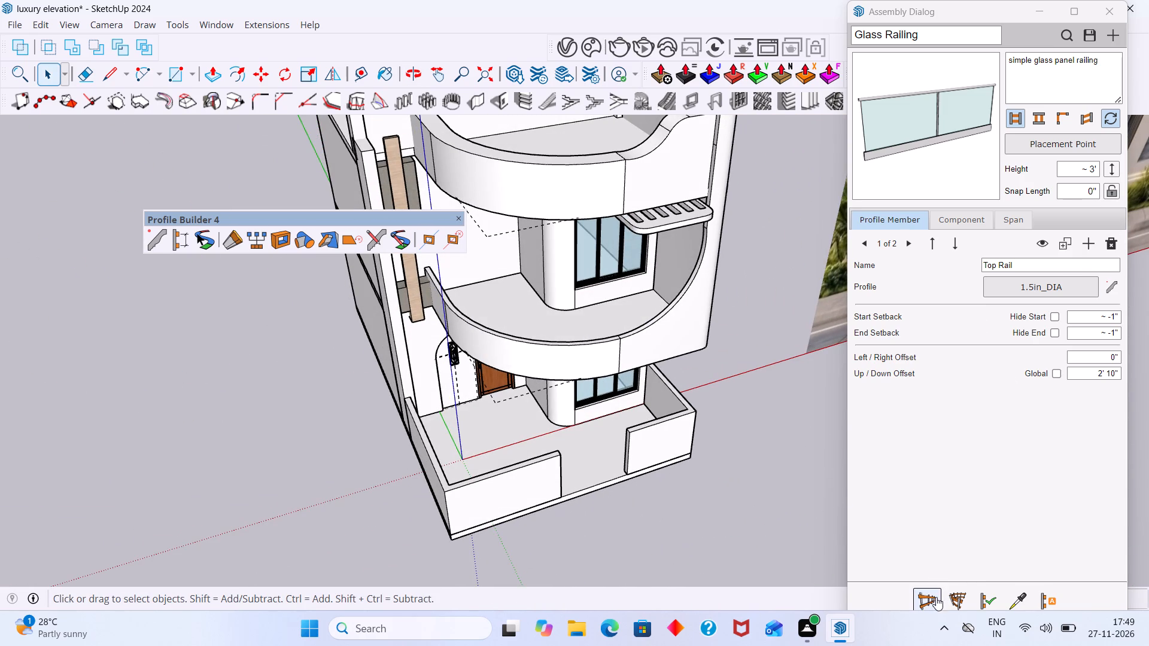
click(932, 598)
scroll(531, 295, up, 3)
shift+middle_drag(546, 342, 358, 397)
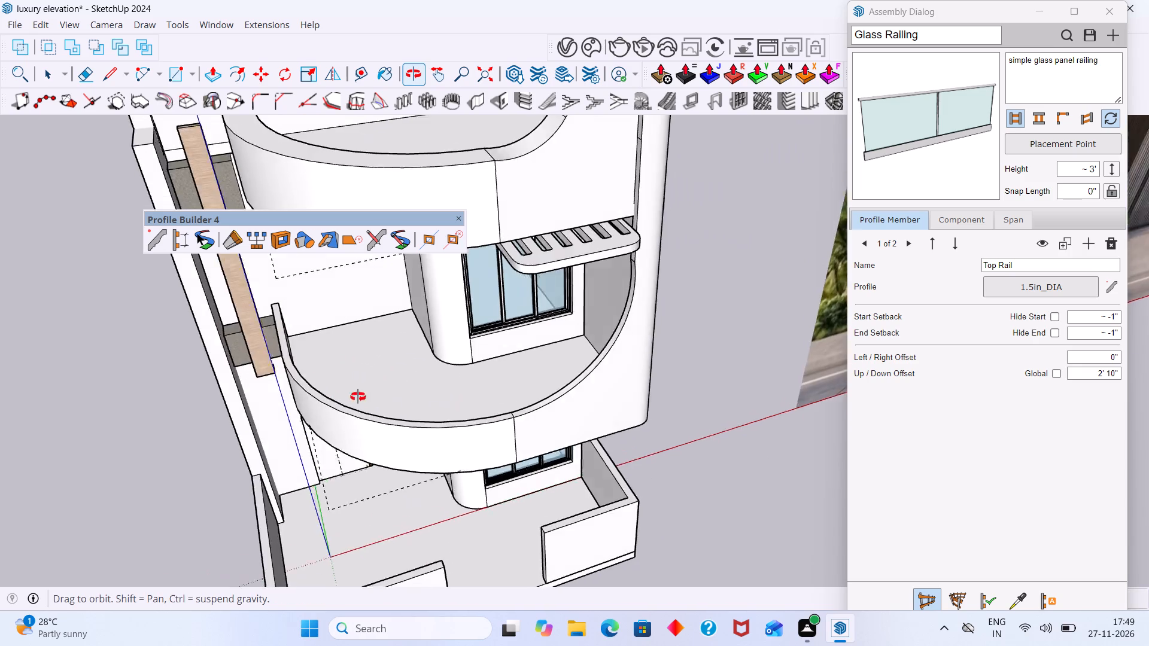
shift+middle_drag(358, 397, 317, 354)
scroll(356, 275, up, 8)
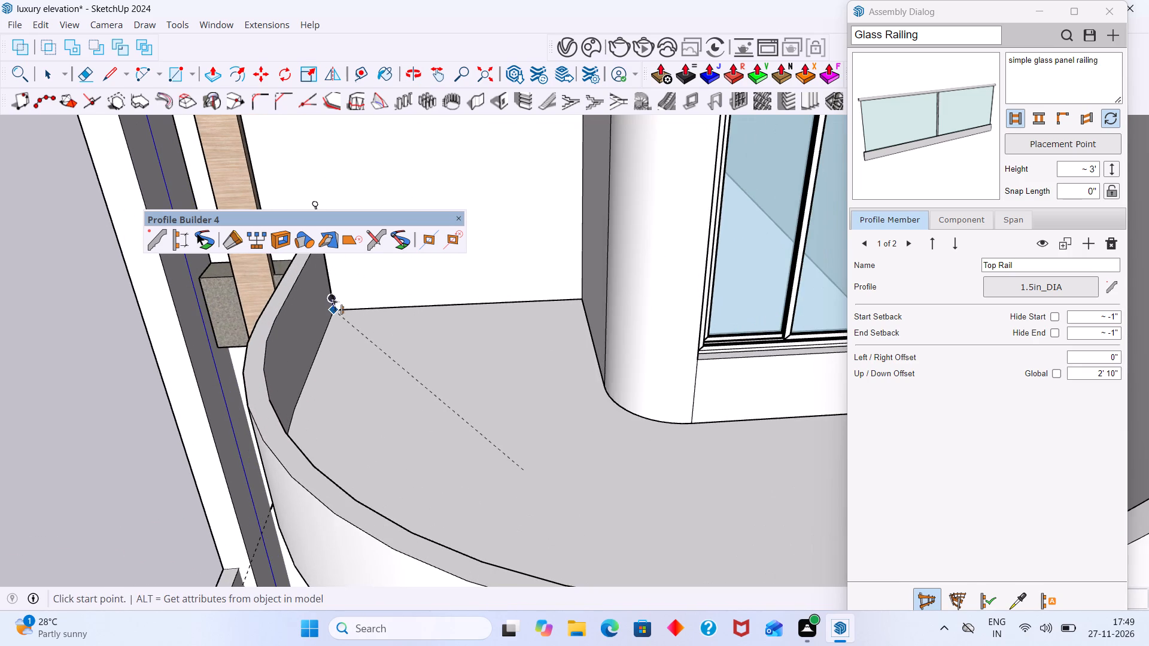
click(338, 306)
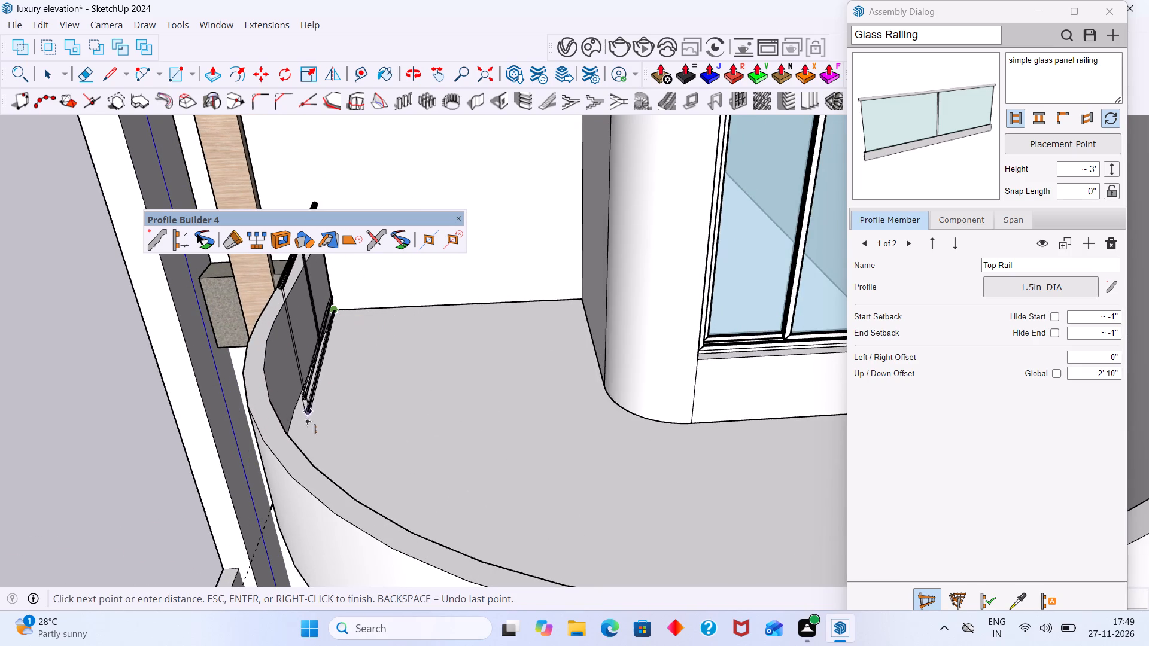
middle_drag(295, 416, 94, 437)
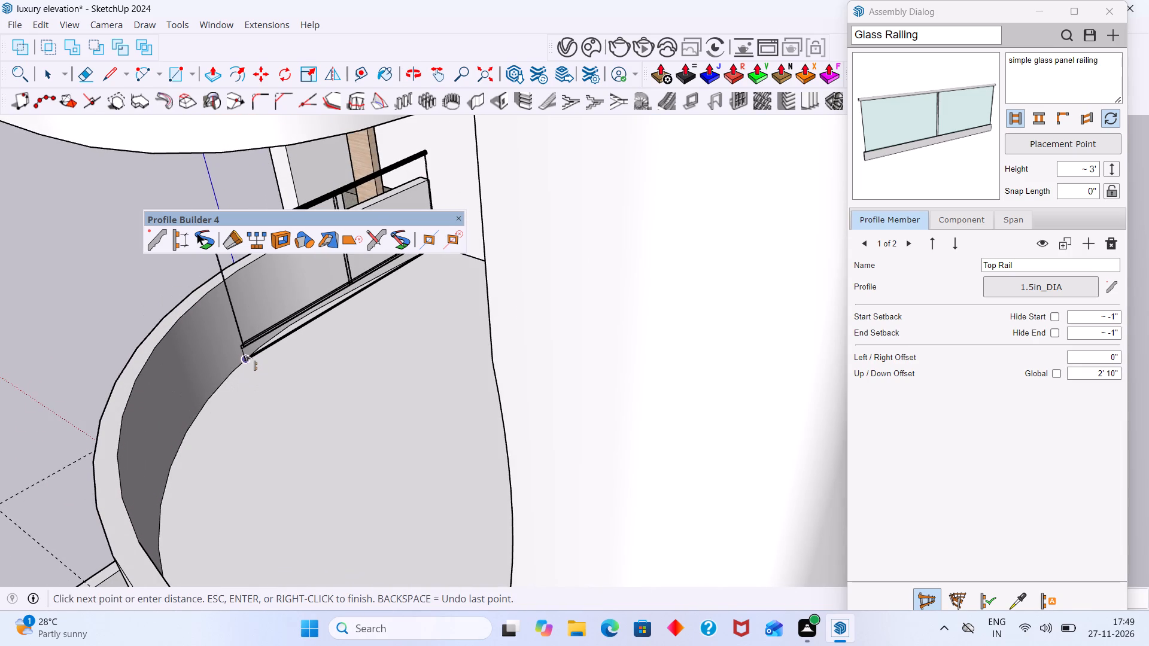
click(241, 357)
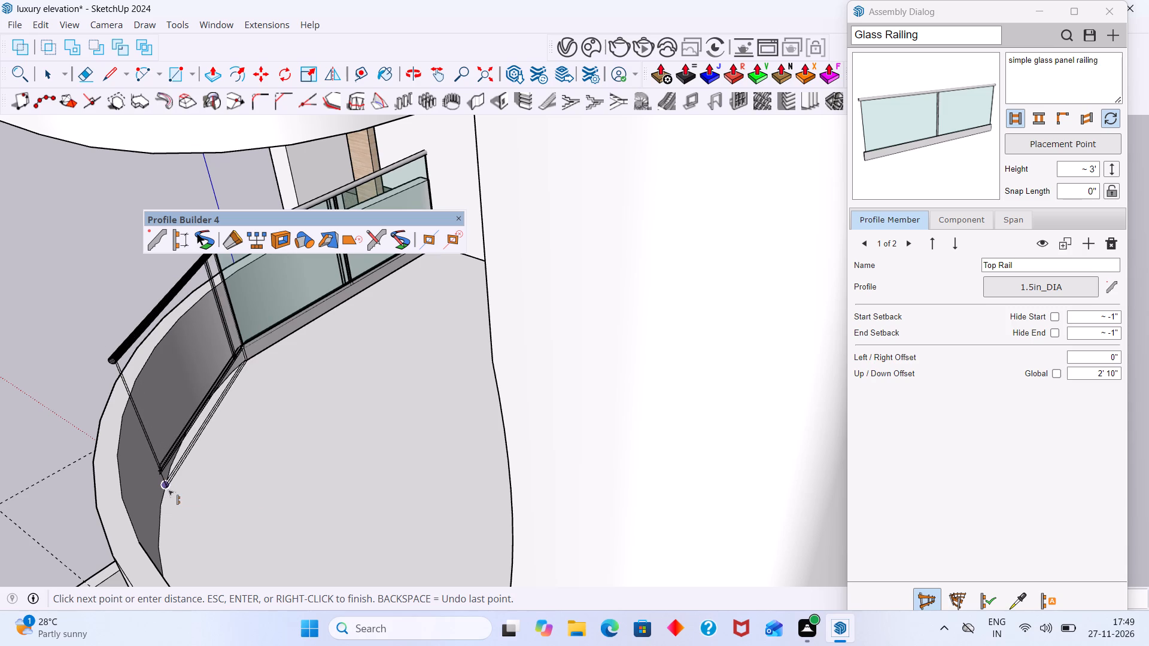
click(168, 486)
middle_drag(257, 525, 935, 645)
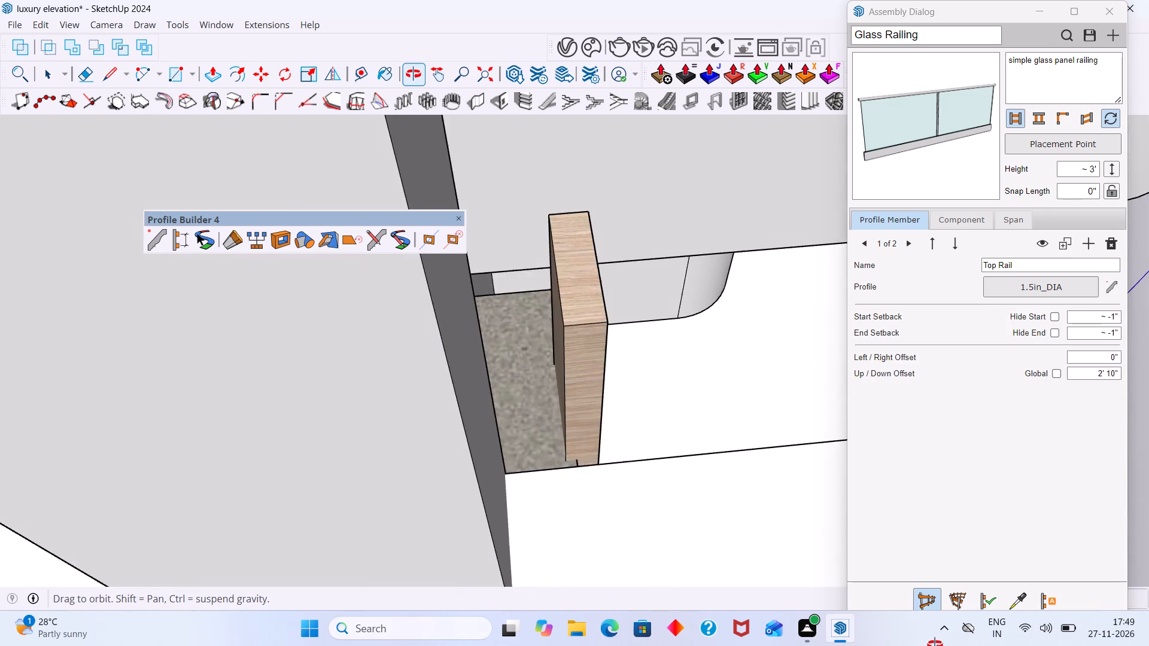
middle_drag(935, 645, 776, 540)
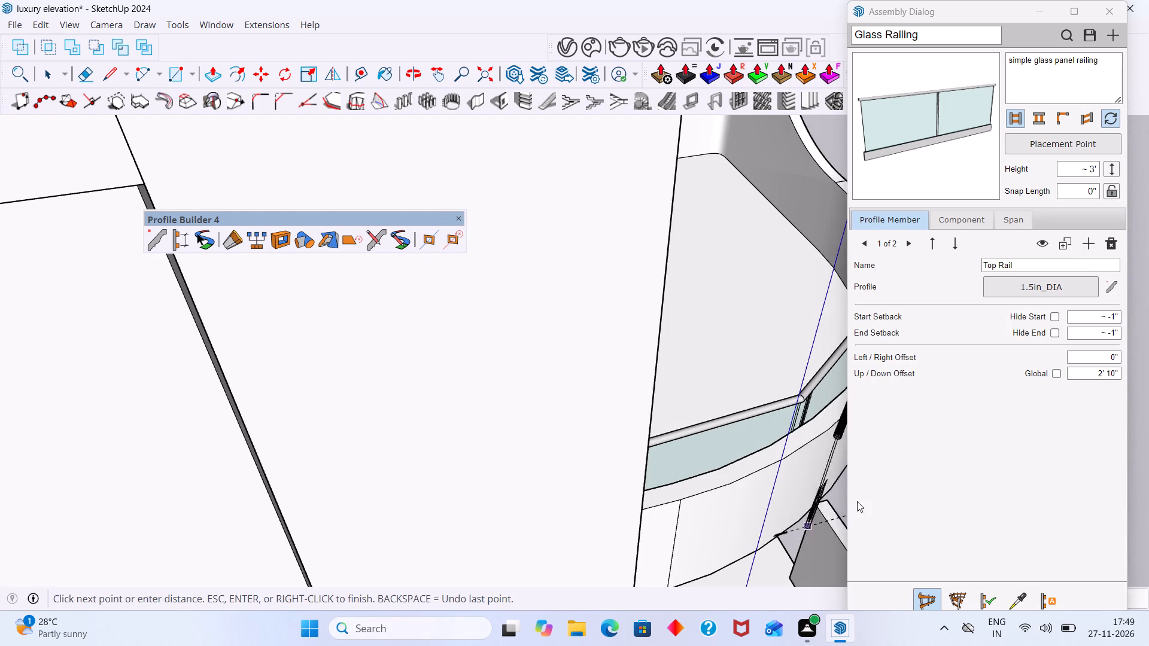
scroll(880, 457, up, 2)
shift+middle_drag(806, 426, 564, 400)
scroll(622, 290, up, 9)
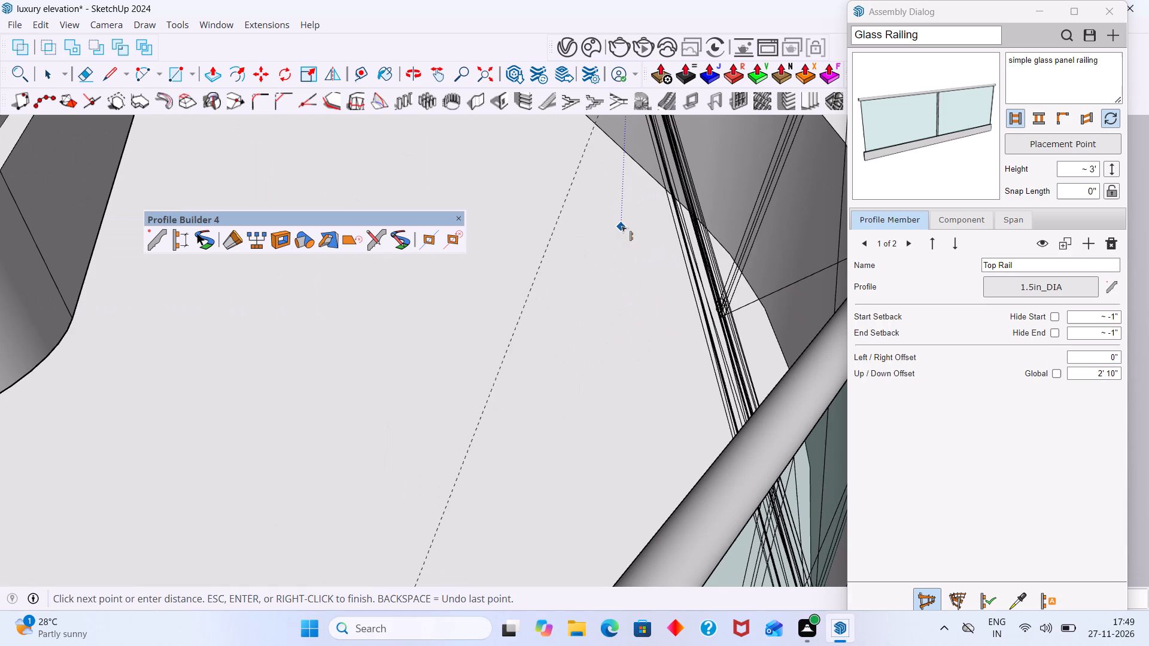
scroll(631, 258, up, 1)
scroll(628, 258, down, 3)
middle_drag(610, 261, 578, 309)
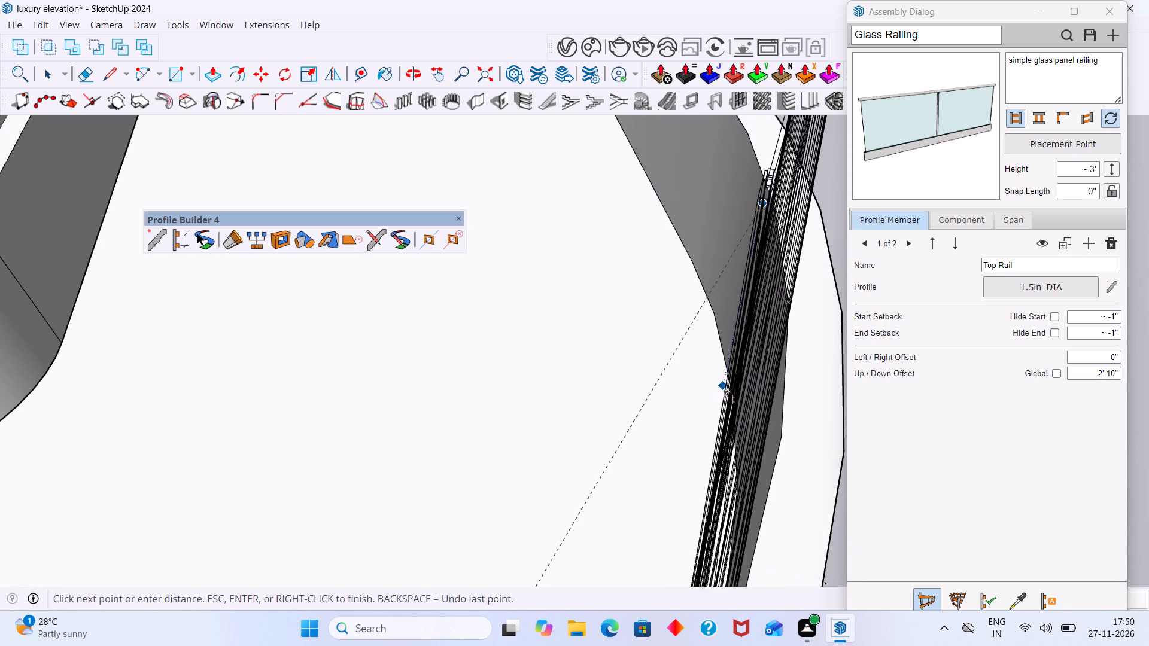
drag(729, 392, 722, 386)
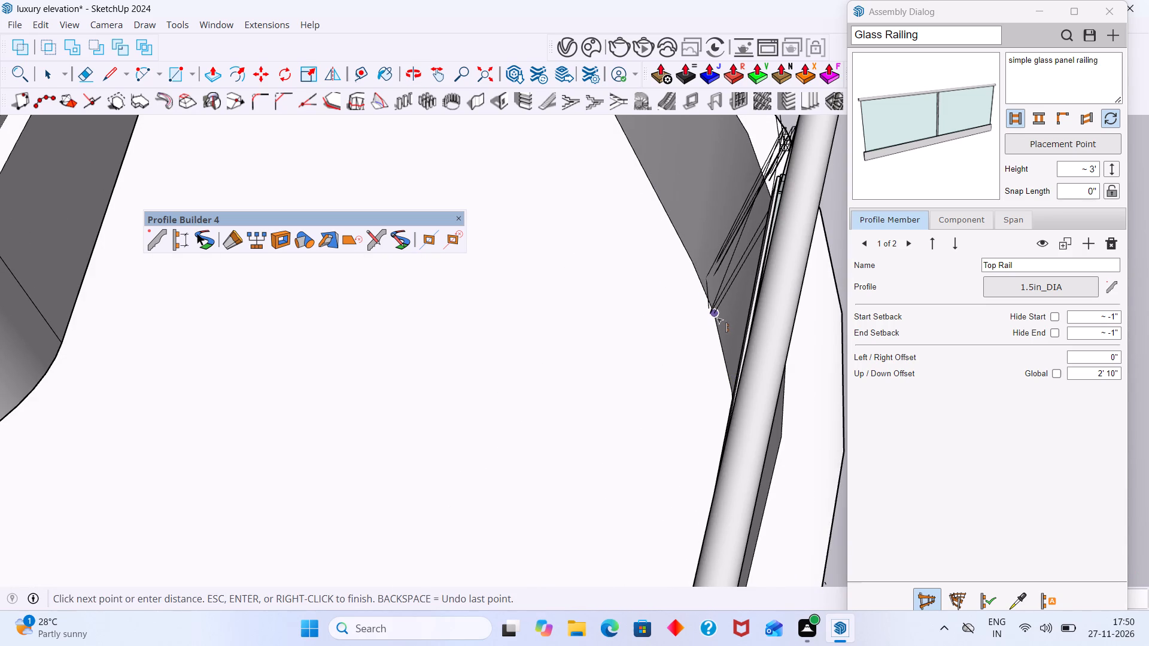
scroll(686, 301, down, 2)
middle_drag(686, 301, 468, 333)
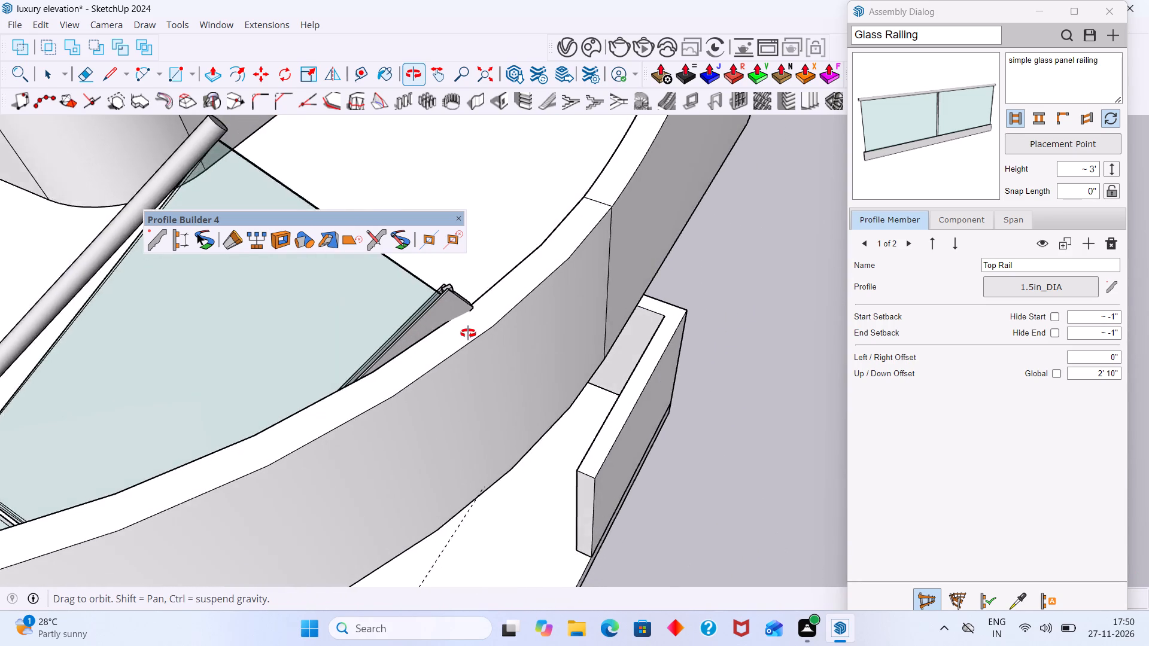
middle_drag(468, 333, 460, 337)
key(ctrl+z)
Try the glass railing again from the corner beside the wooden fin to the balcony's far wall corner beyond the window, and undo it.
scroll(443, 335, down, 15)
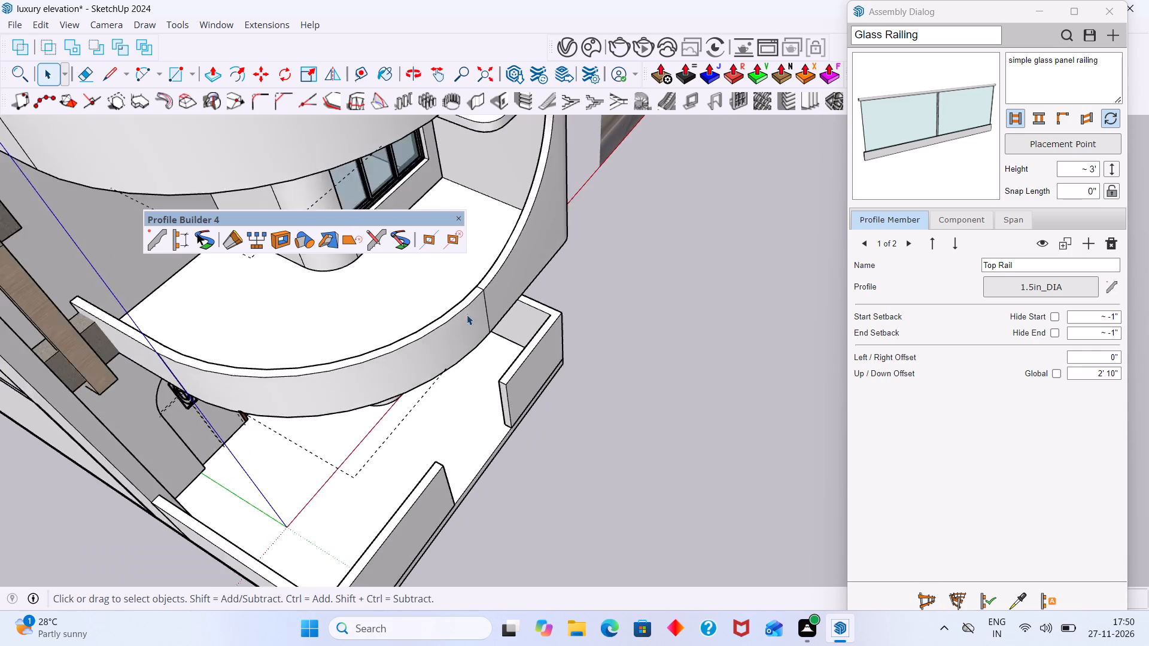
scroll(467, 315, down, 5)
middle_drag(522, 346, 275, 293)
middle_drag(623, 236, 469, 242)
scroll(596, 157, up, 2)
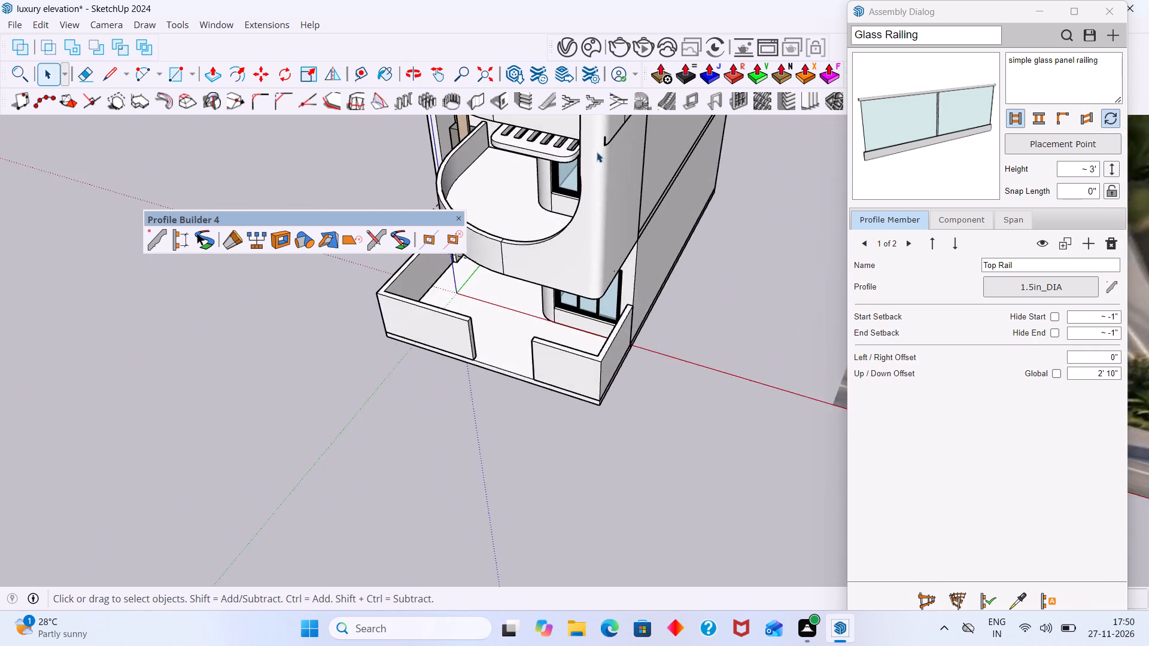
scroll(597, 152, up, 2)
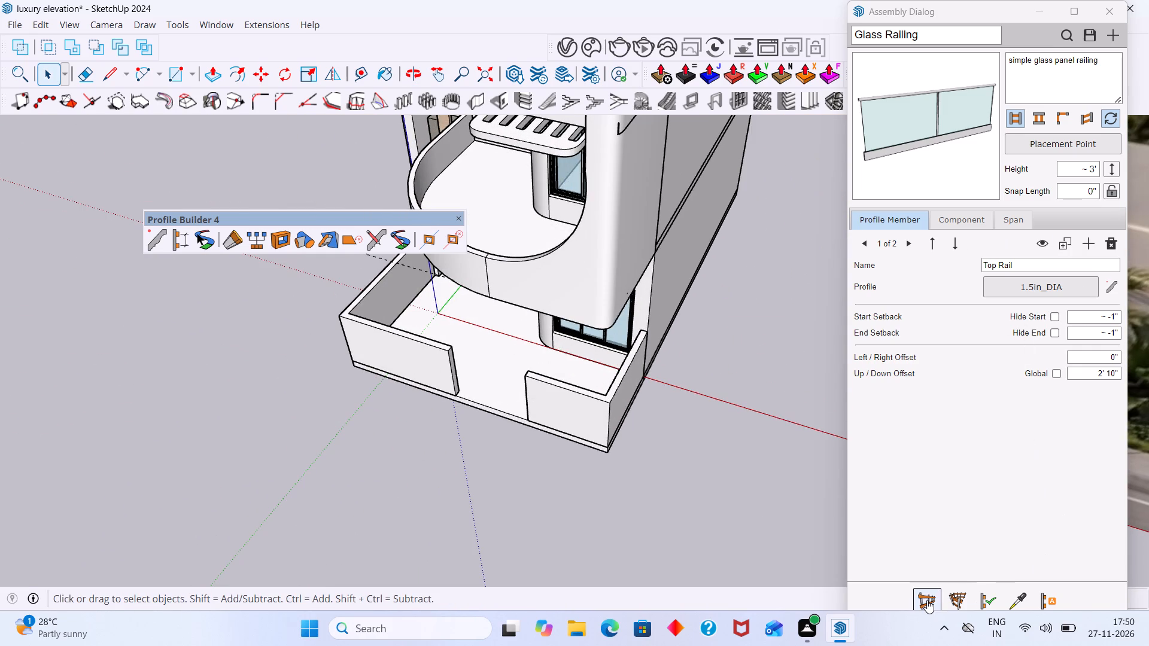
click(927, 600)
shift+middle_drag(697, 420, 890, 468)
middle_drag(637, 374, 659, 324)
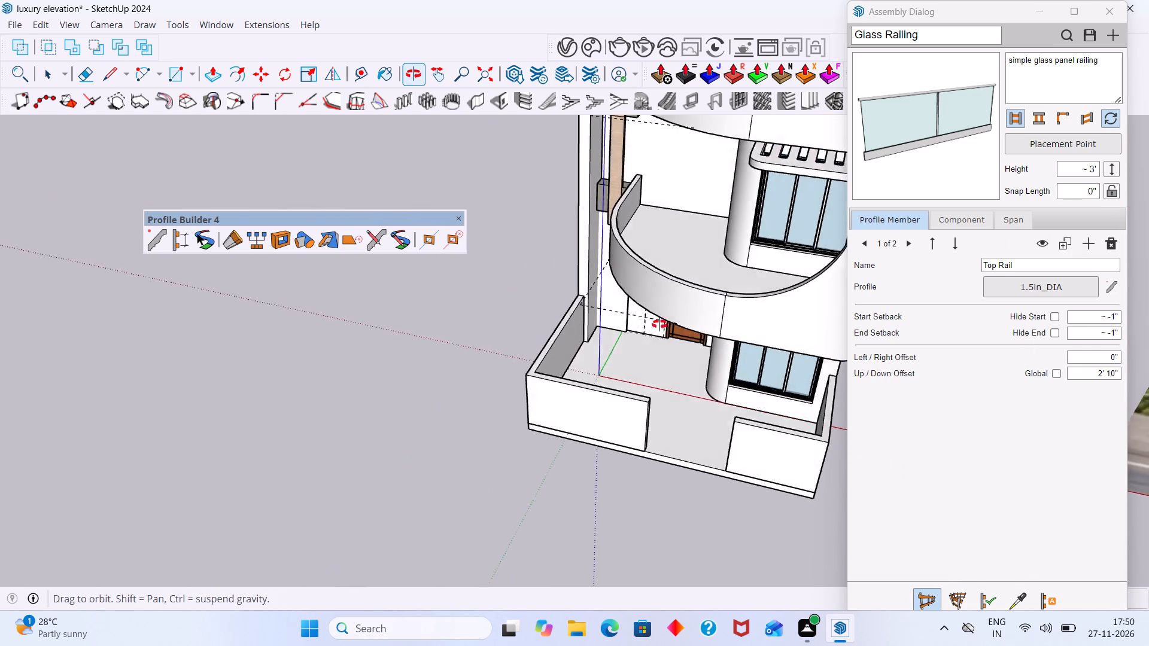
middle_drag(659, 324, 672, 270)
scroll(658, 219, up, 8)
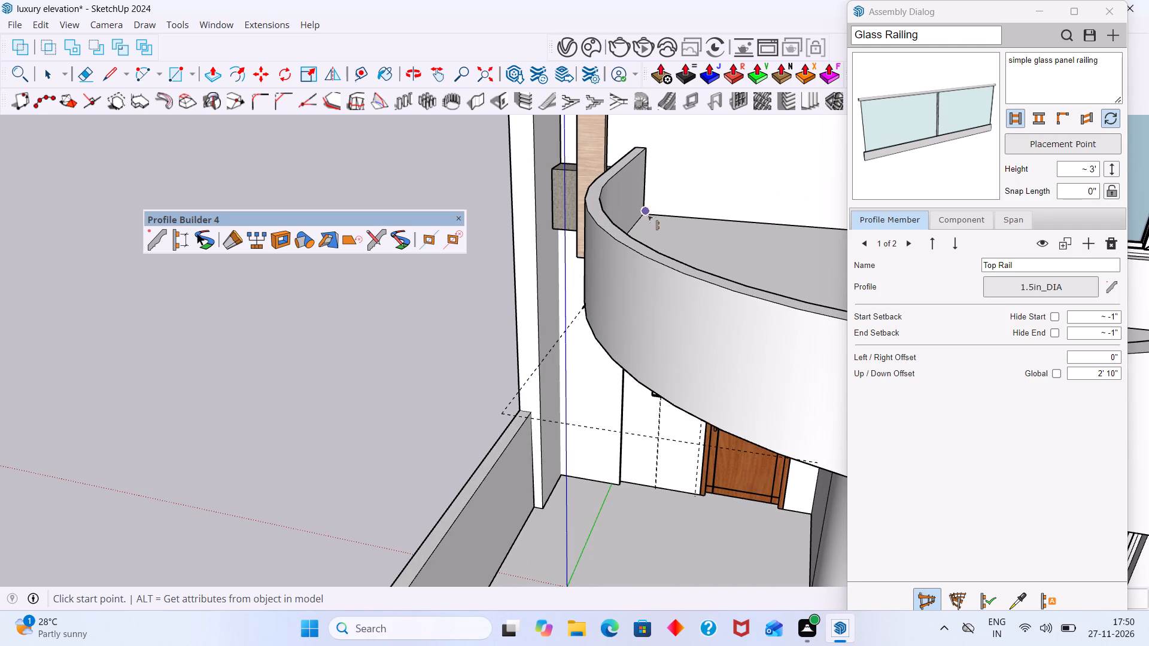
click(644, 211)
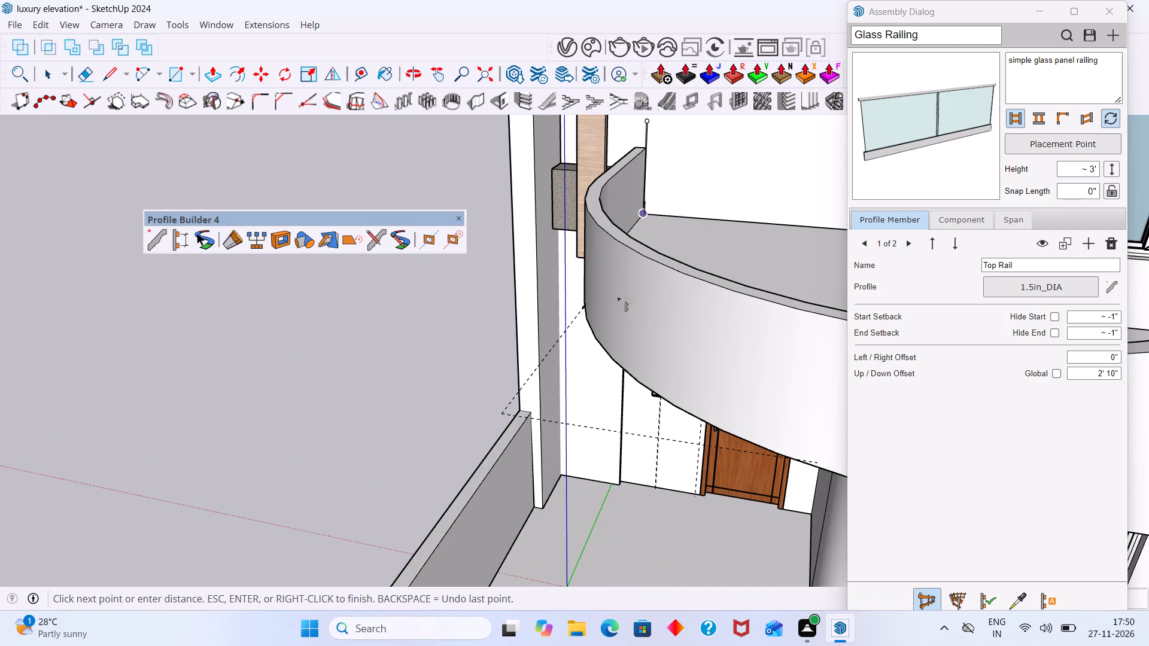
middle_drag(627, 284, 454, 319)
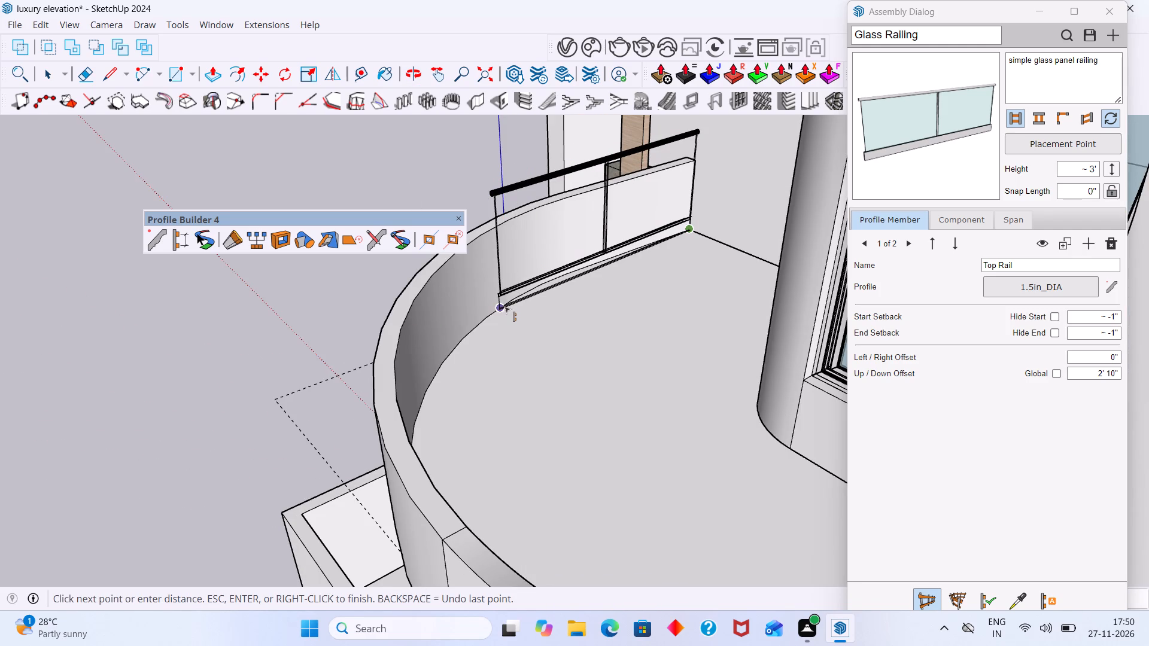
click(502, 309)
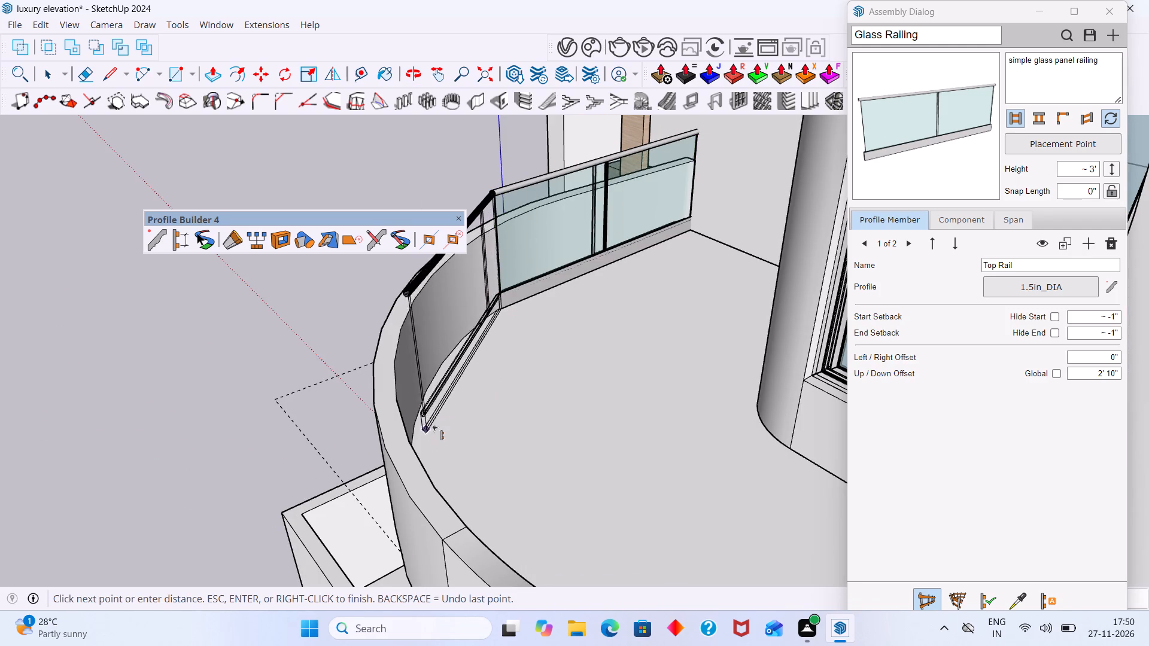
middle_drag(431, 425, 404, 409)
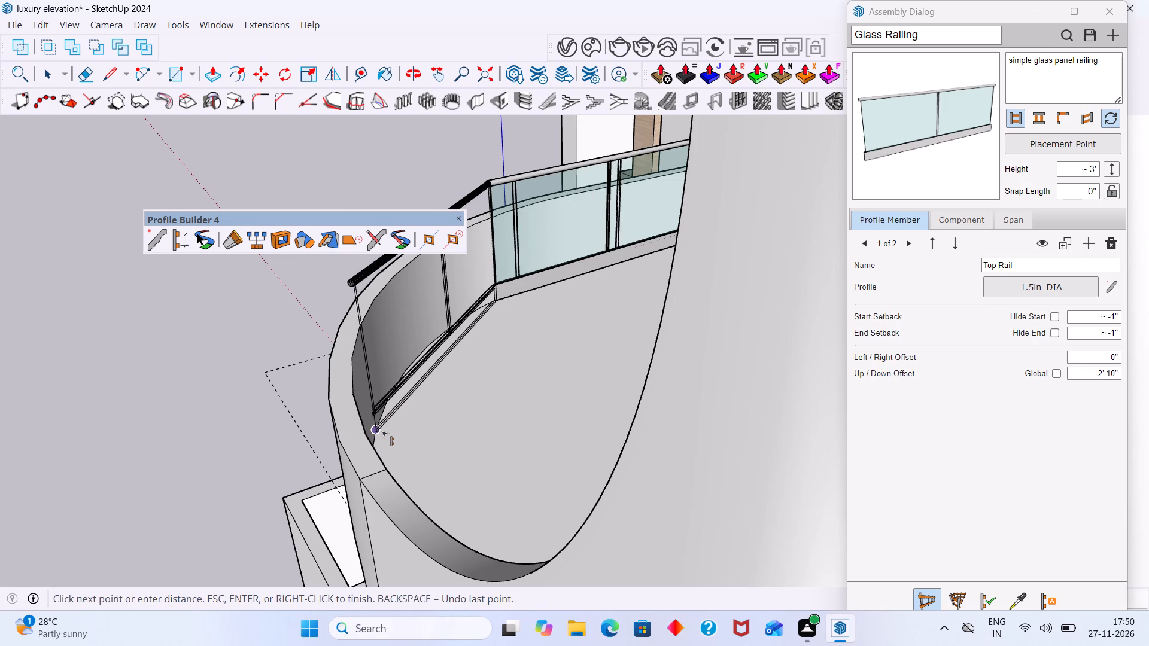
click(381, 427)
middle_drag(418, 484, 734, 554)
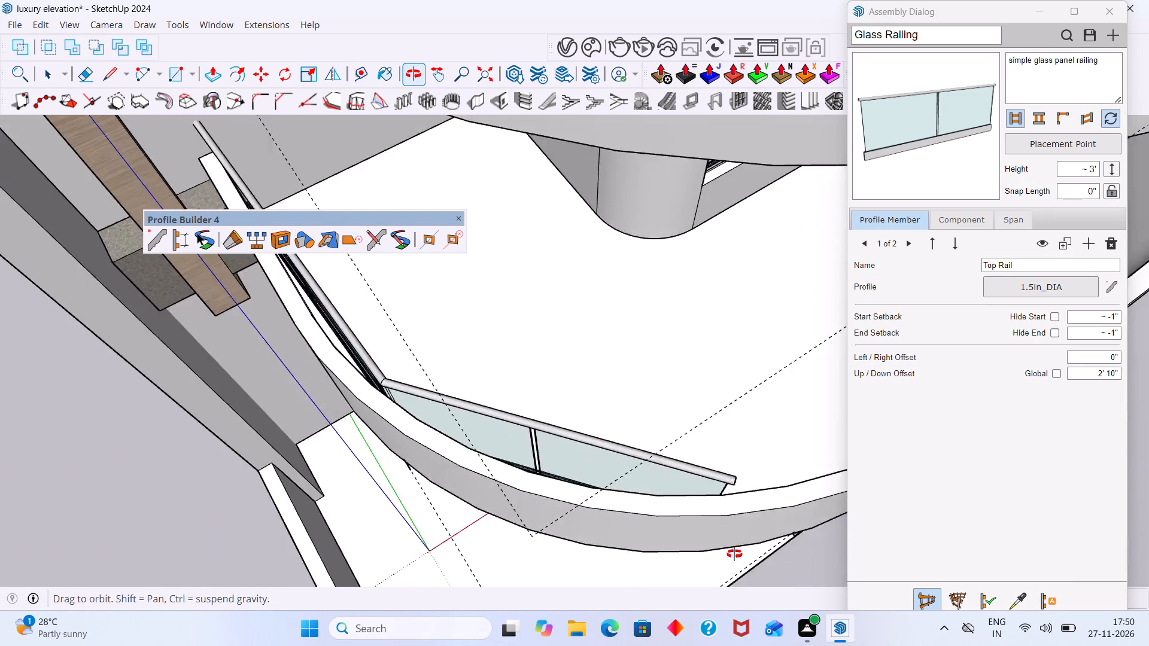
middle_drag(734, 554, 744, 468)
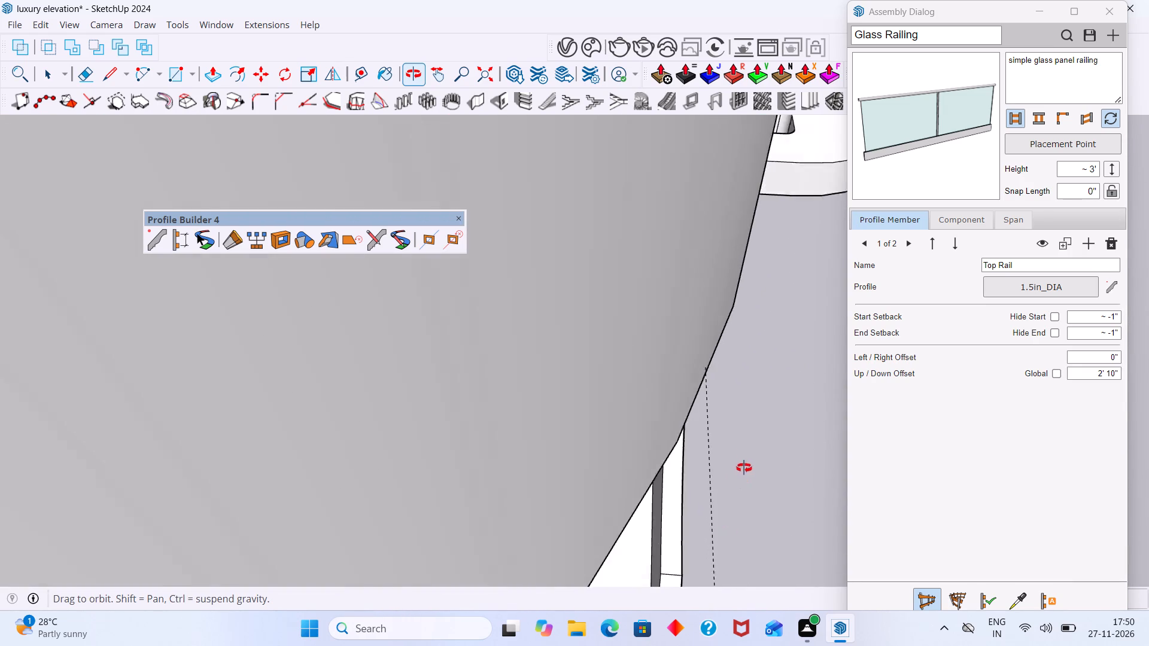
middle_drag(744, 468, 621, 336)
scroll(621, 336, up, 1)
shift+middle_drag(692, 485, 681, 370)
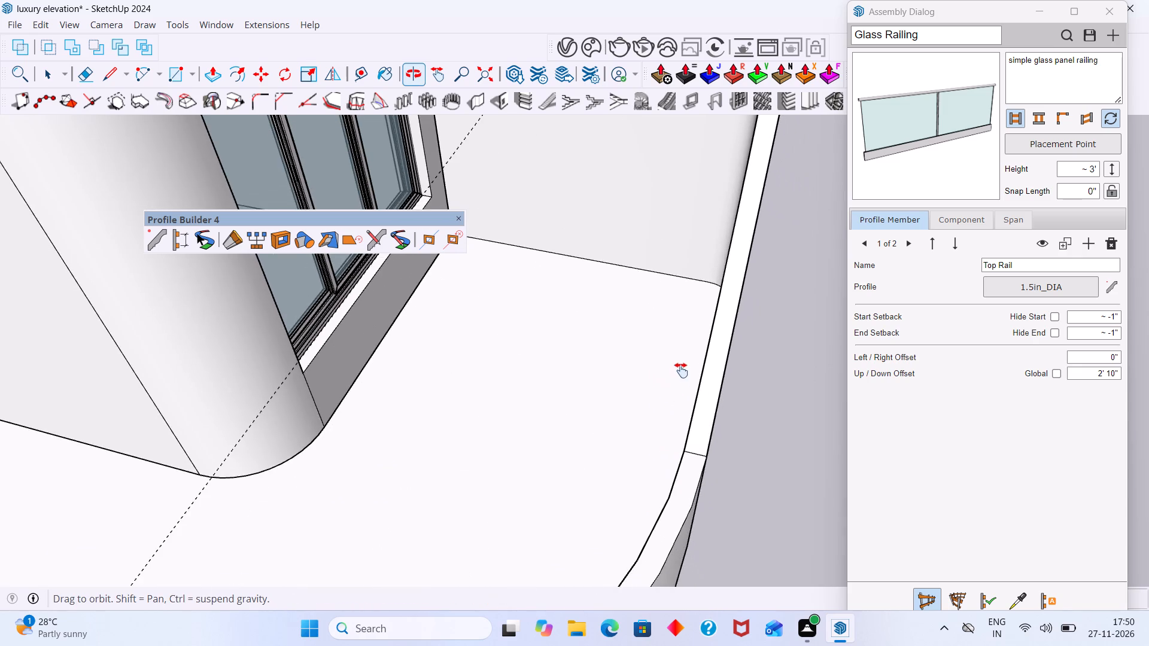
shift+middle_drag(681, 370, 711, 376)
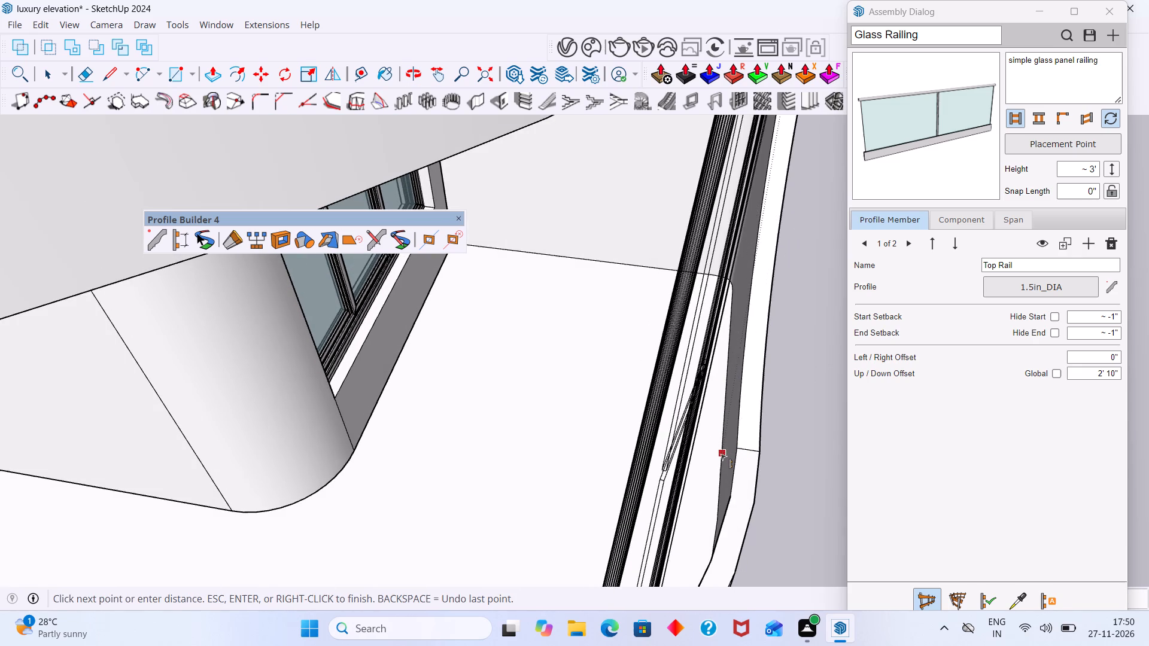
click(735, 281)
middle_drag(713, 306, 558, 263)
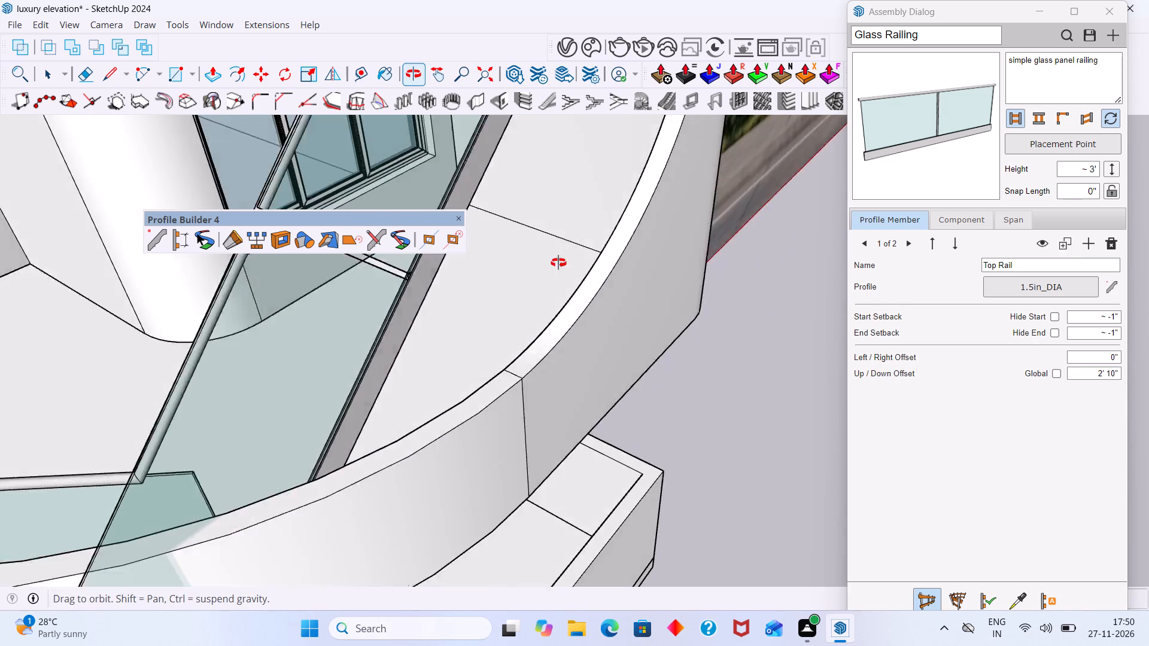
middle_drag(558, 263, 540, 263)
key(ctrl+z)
Build the glass railing in three segments inside the first-floor parapet, from the far wall corner beyond the window to the corner beside the wooden fin.
scroll(531, 309, down, 7)
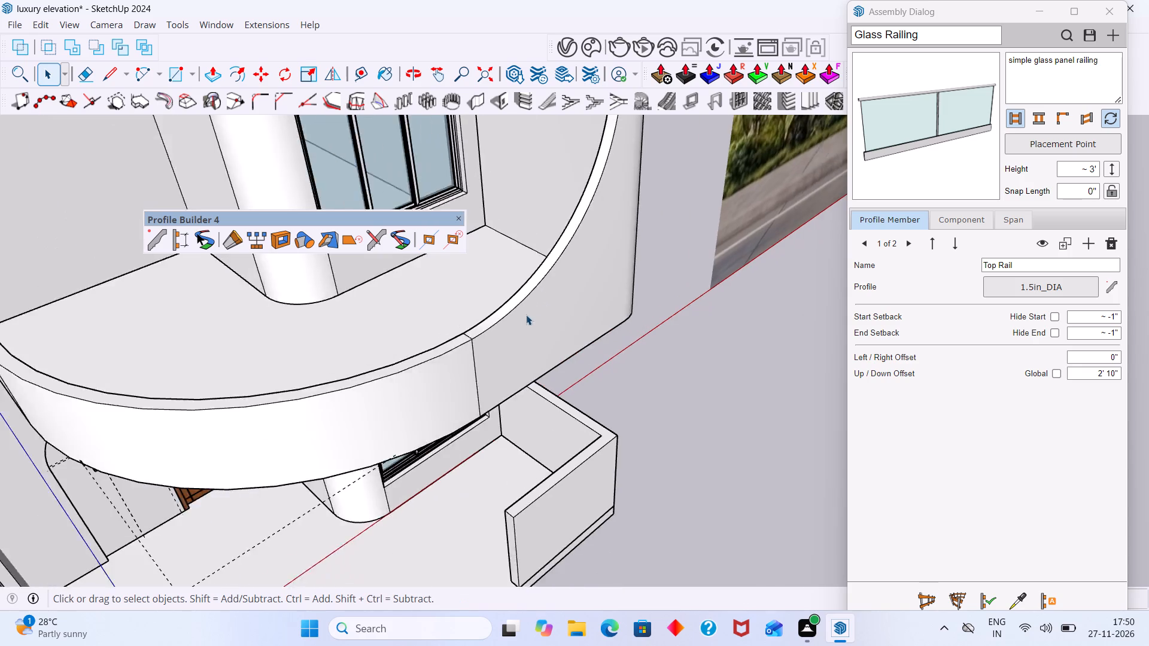
scroll(526, 315, down, 7)
click(928, 604)
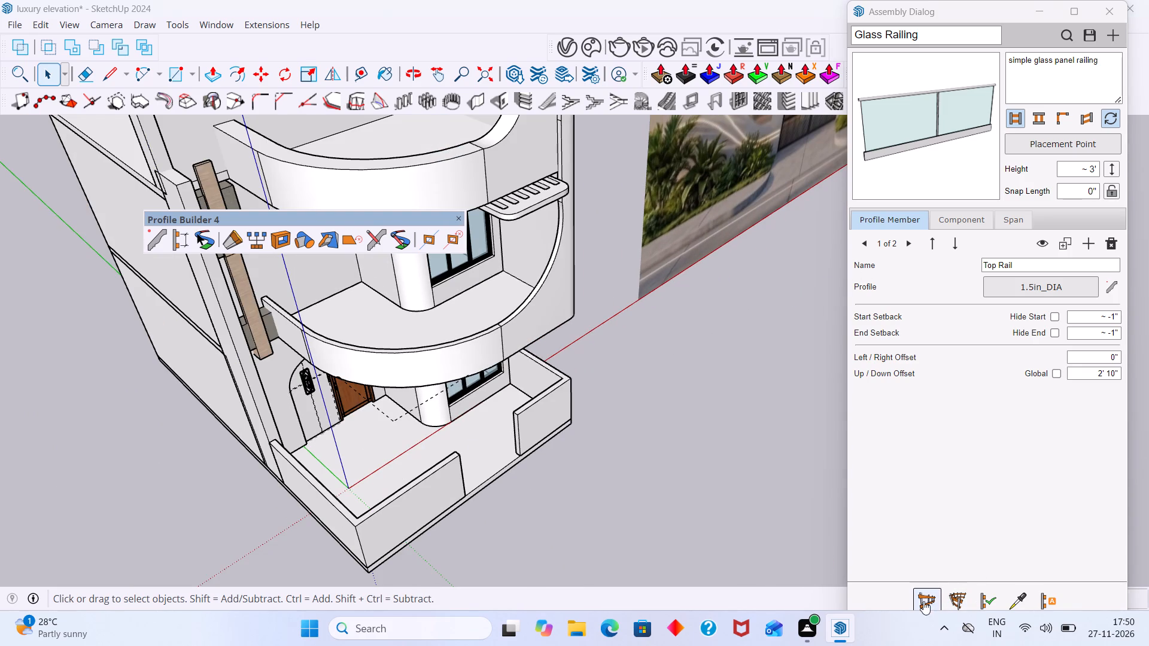
middle_drag(532, 400, 849, 376)
scroll(849, 376, down, 1)
scroll(577, 306, up, 2)
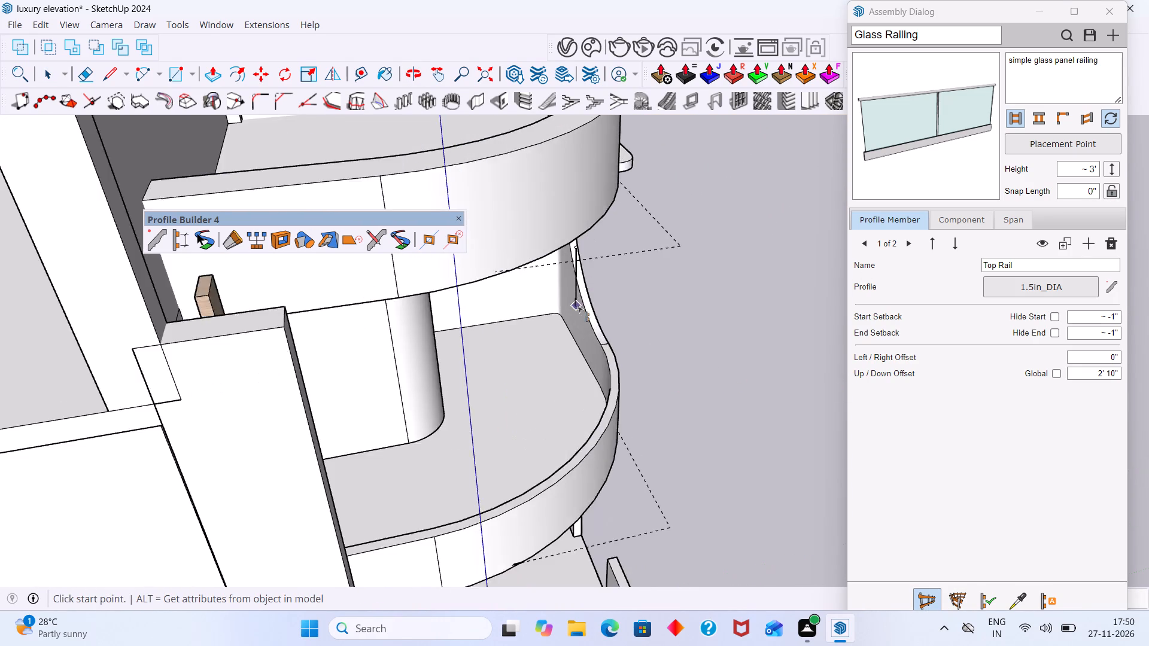
scroll(577, 306, up, 4)
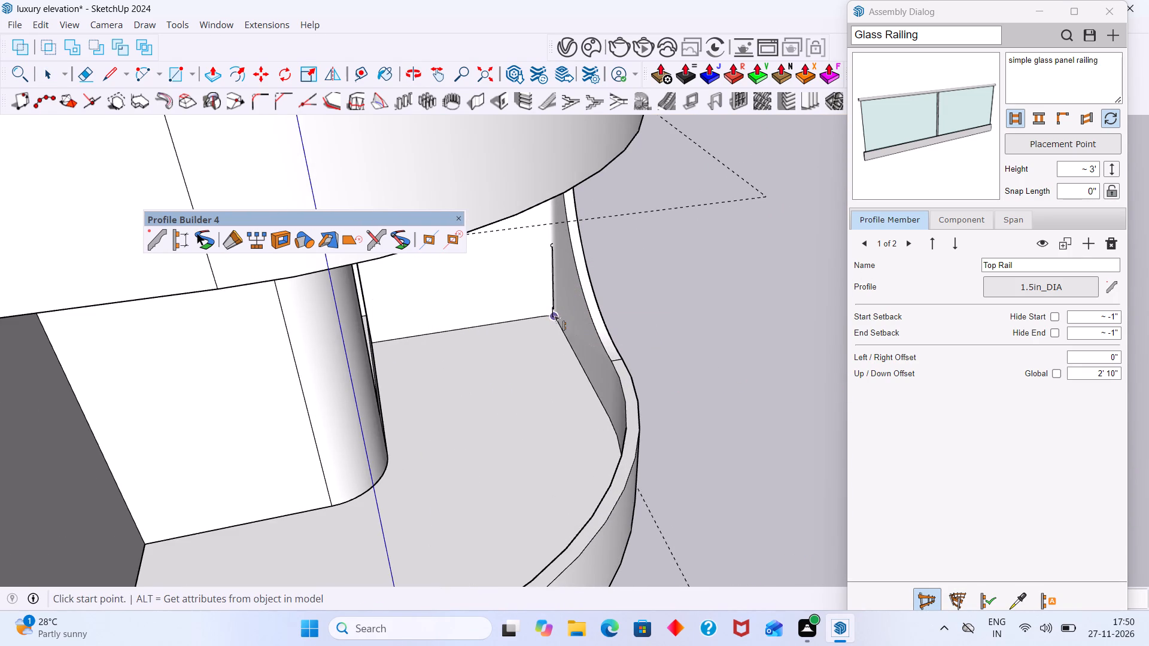
click(554, 315)
middle_drag(595, 446, 683, 455)
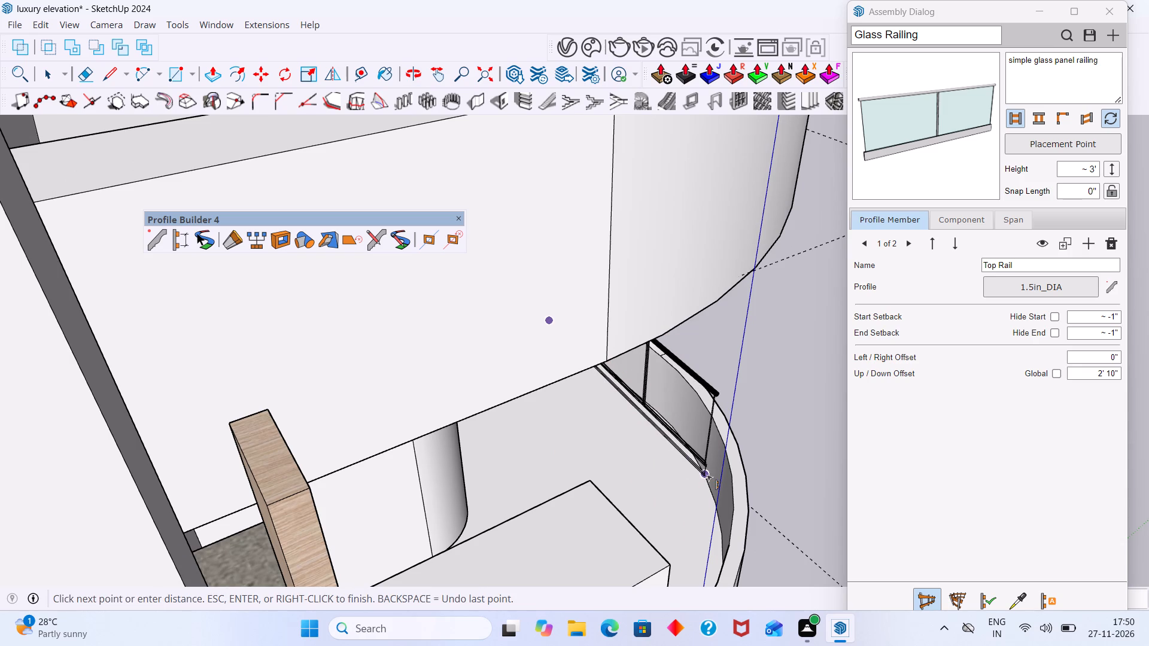
click(706, 474)
middle_drag(682, 515, 127, 487)
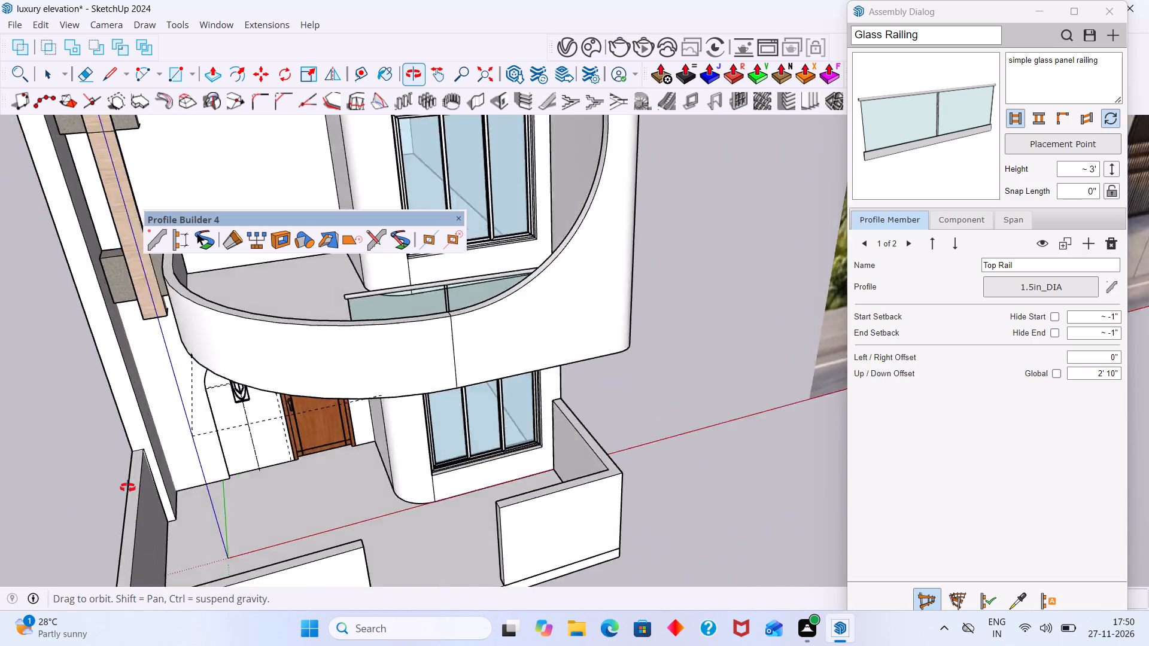
middle_drag(127, 487, 44, 515)
middle_drag(627, 356, 596, 462)
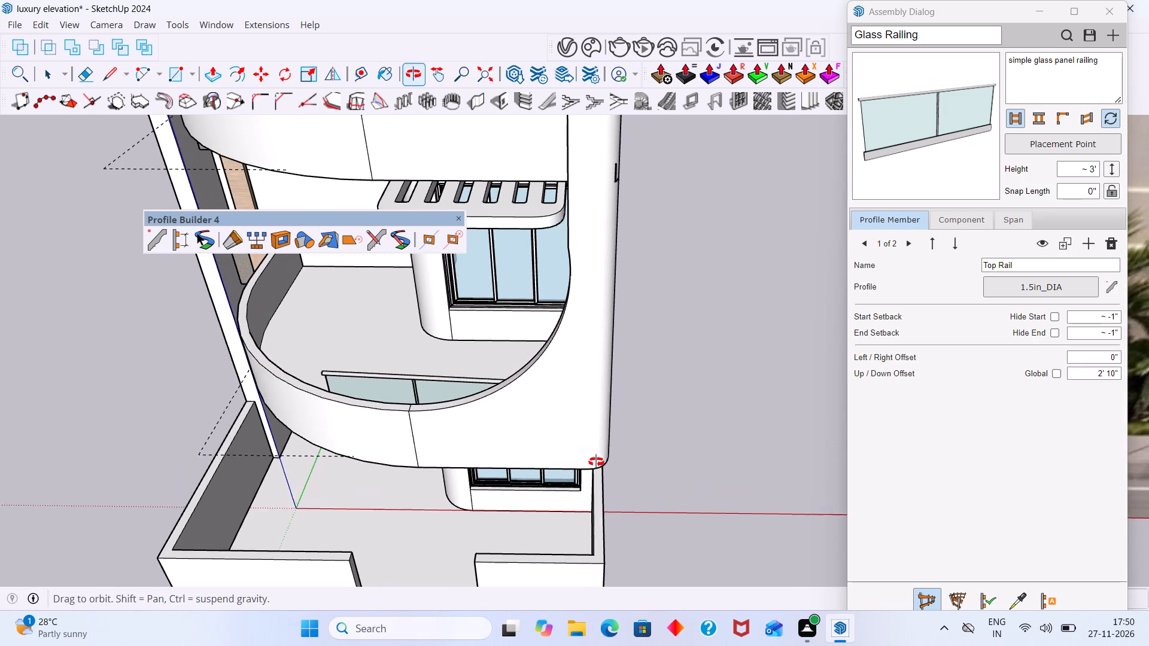
middle_drag(596, 462, 593, 461)
middle_drag(391, 357, 259, 353)
scroll(344, 290, up, 10)
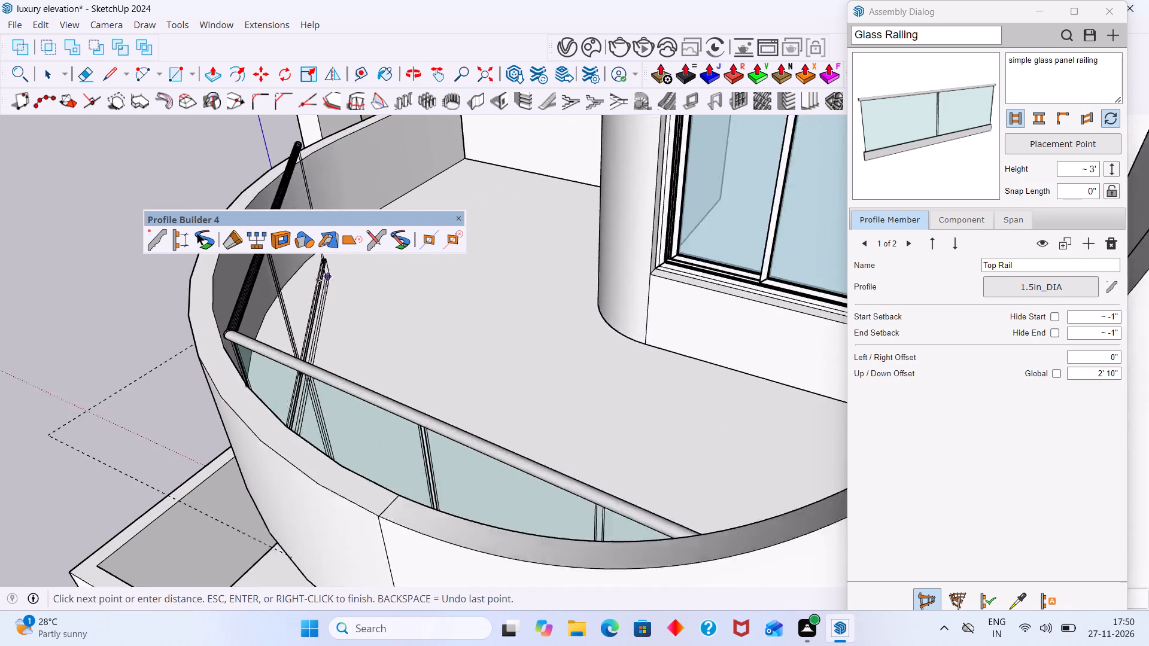
scroll(315, 278, up, 1)
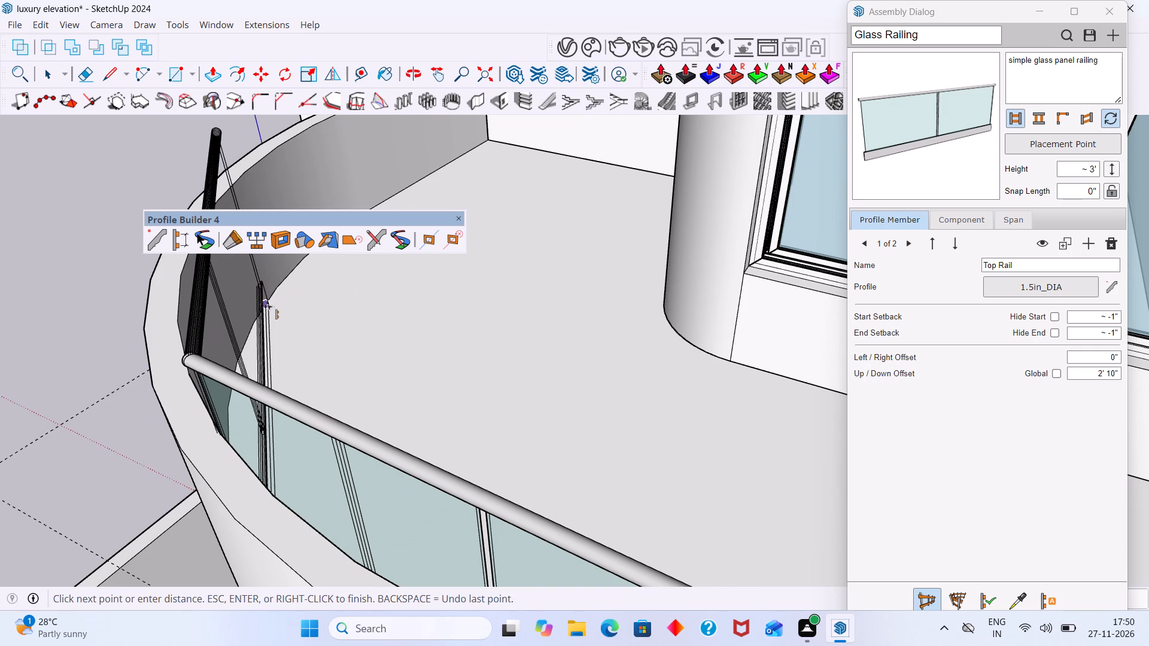
click(269, 304)
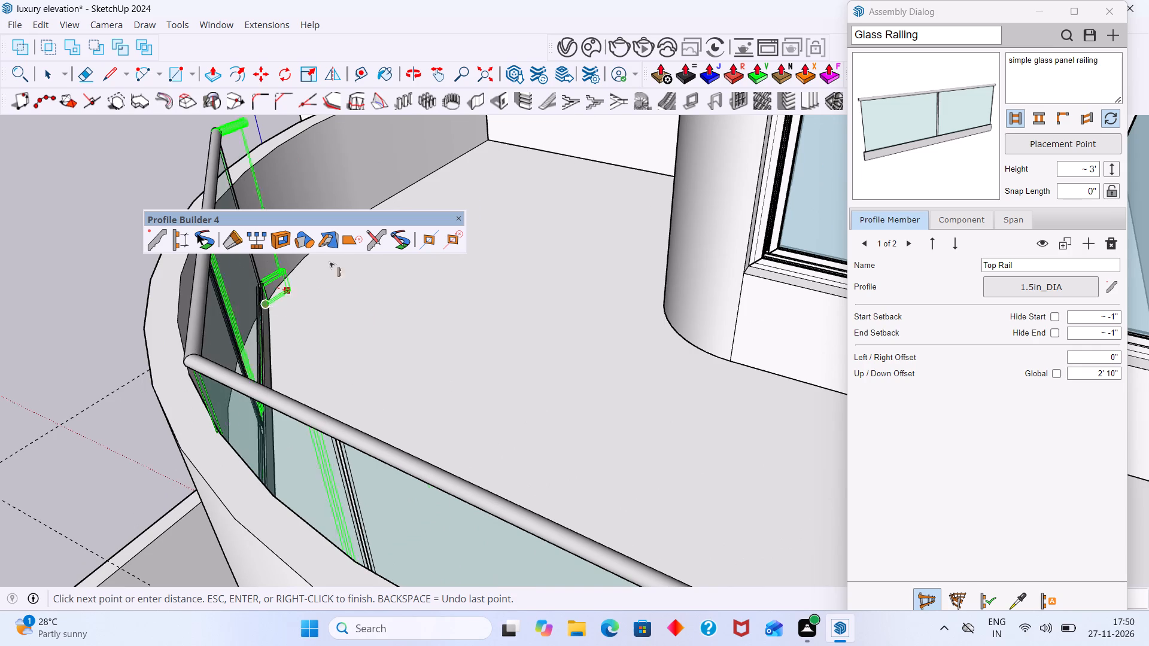
click(484, 139)
click(484, 139)
scroll(494, 195, down, 4)
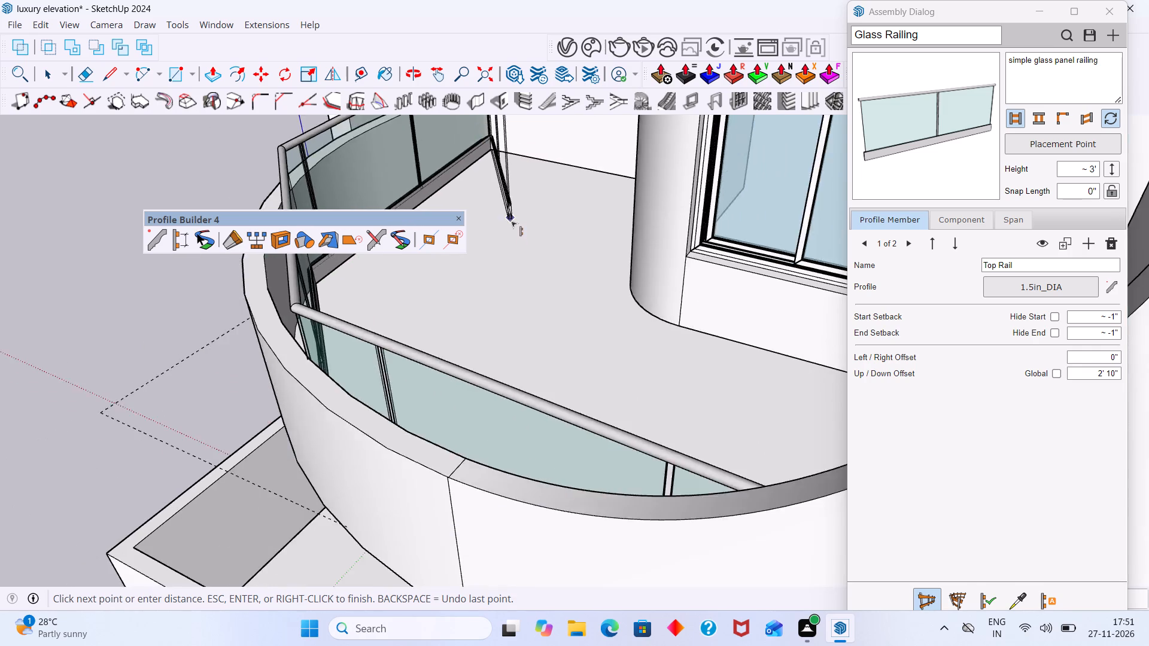
scroll(510, 221, down, 11)
middle_drag(539, 300, 899, 285)
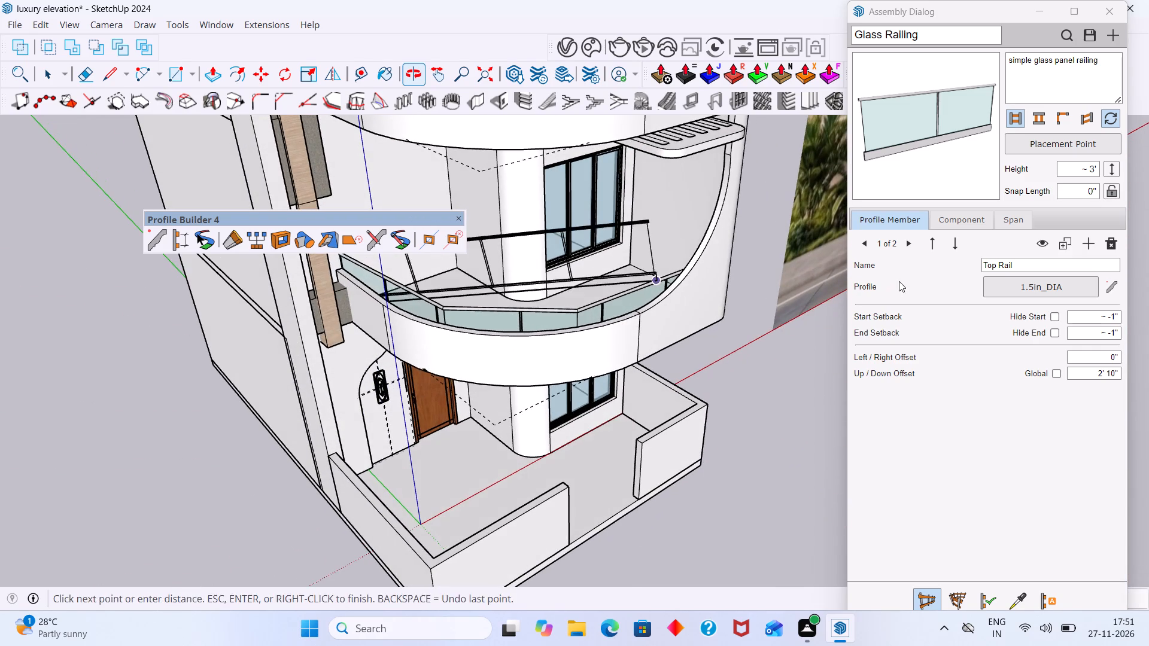
key(space)
key(space)
Move the floating Profile Builder toolbar aside so it no longer covers the building.
middle_drag(704, 420, 967, 455)
middle_drag(695, 384, 564, 245)
scroll(564, 245, up, 6)
scroll(563, 258, down, 10)
middle_drag(573, 340, 545, 216)
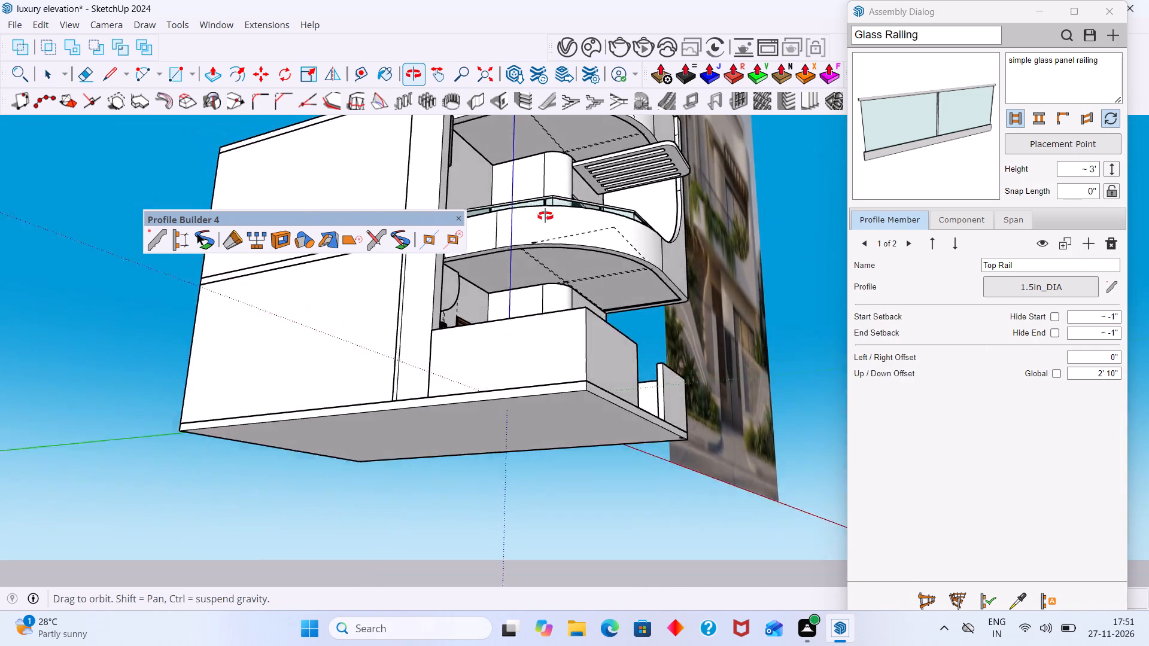
middle_drag(545, 216, 521, 273)
scroll(518, 275, down, 3)
drag(405, 216, 368, 209)
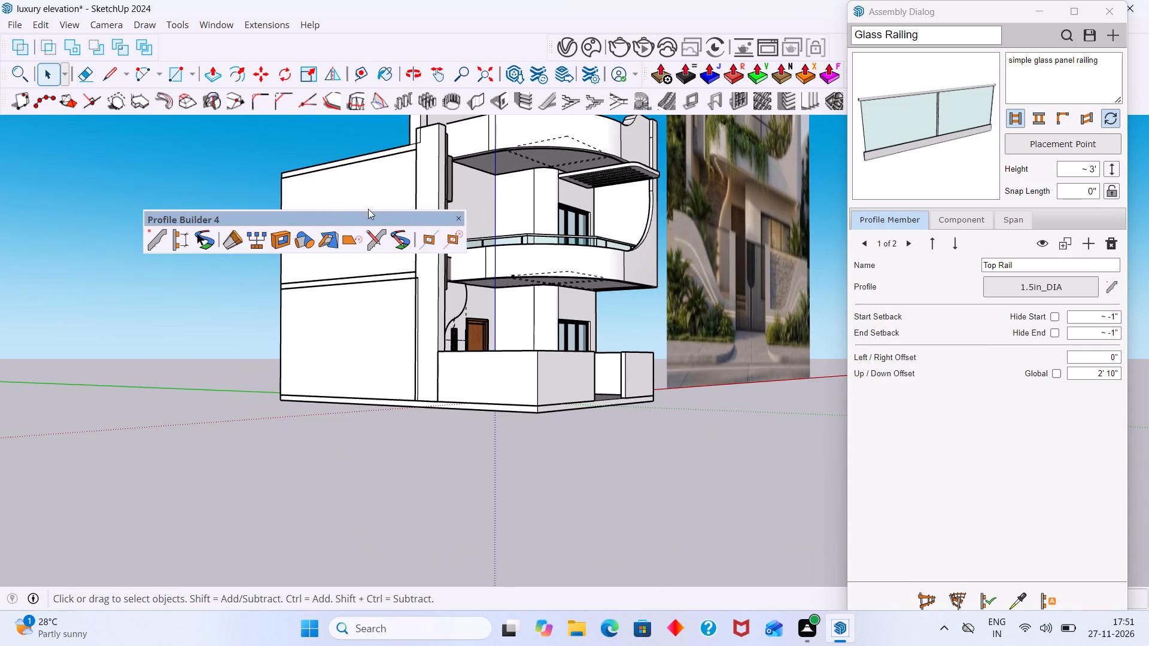
drag(368, 209, 215, 178)
Examine the new glass railing and the lower edge of the first-floor balcony from outside.
scroll(550, 303, down, 7)
middle_drag(567, 344, 520, 539)
scroll(558, 396, up, 8)
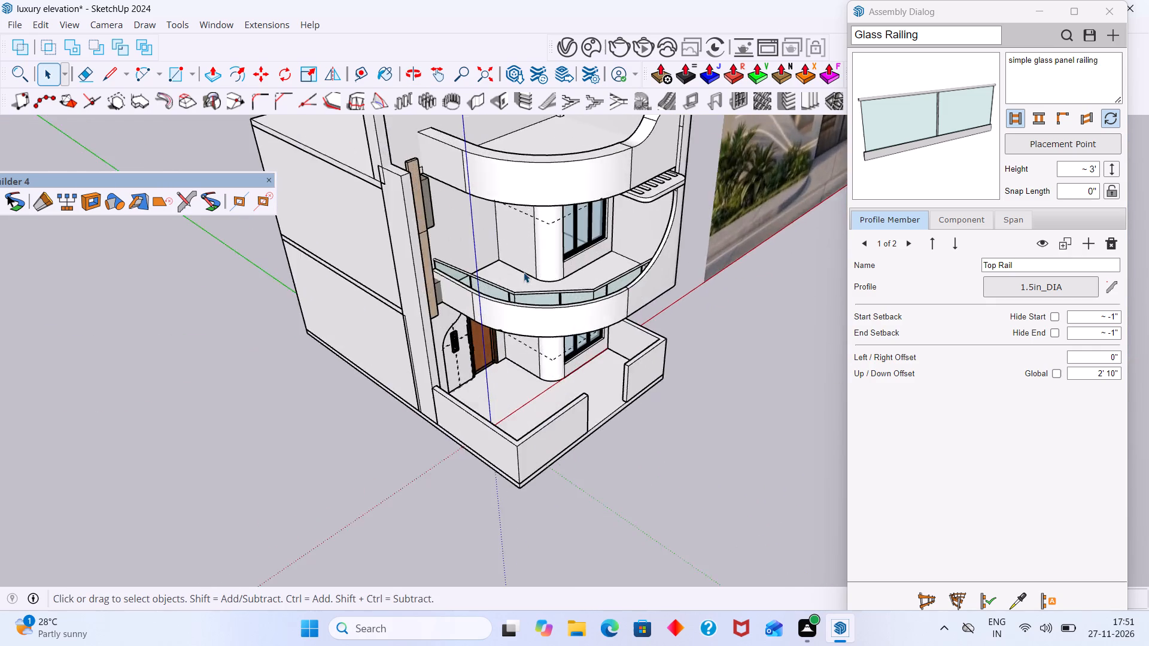
scroll(524, 272, up, 6)
middle_drag(461, 324, 549, 221)
scroll(685, 163, up, 4)
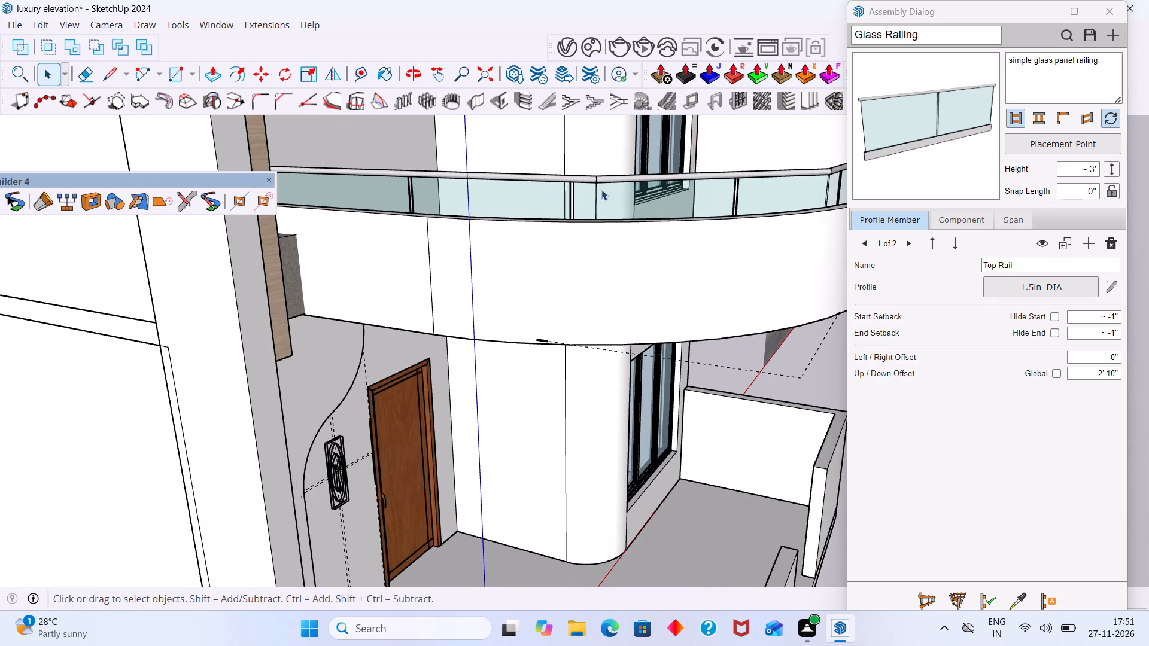
middle_drag(546, 325, 555, 278)
scroll(551, 290, up, 10)
scroll(558, 264, down, 1)
scroll(558, 263, up, 3)
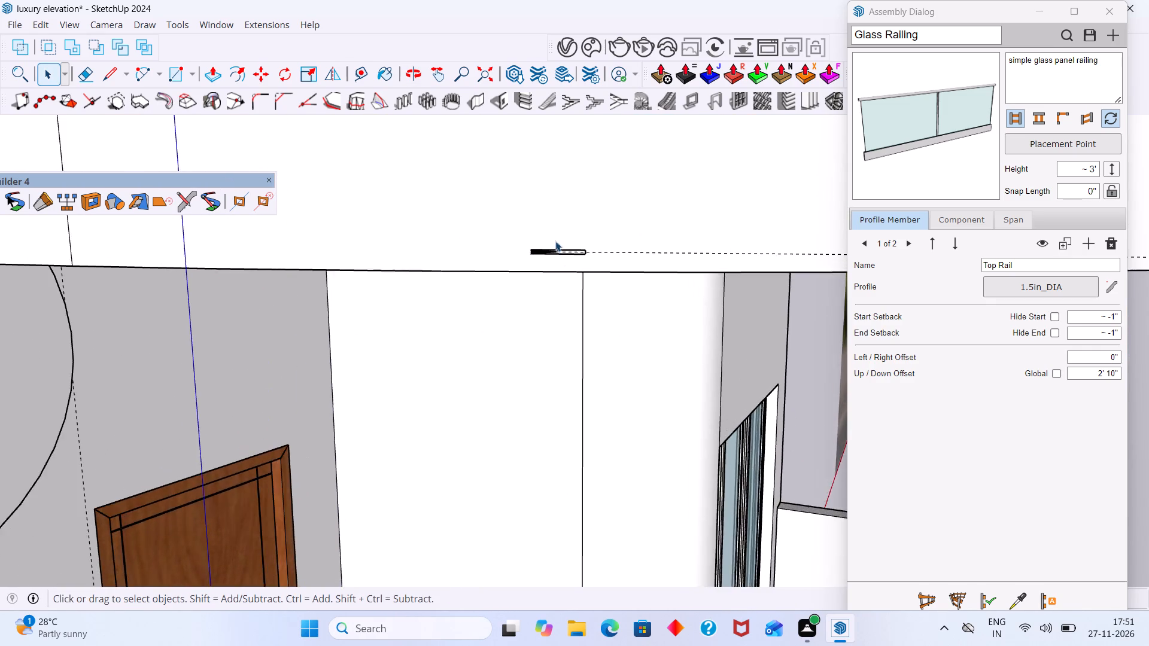
middle_drag(555, 240, 584, 197)
scroll(567, 251, up, 8)
scroll(553, 245, down, 20)
scroll(553, 245, down, 16)
middle_drag(633, 292, 610, 373)
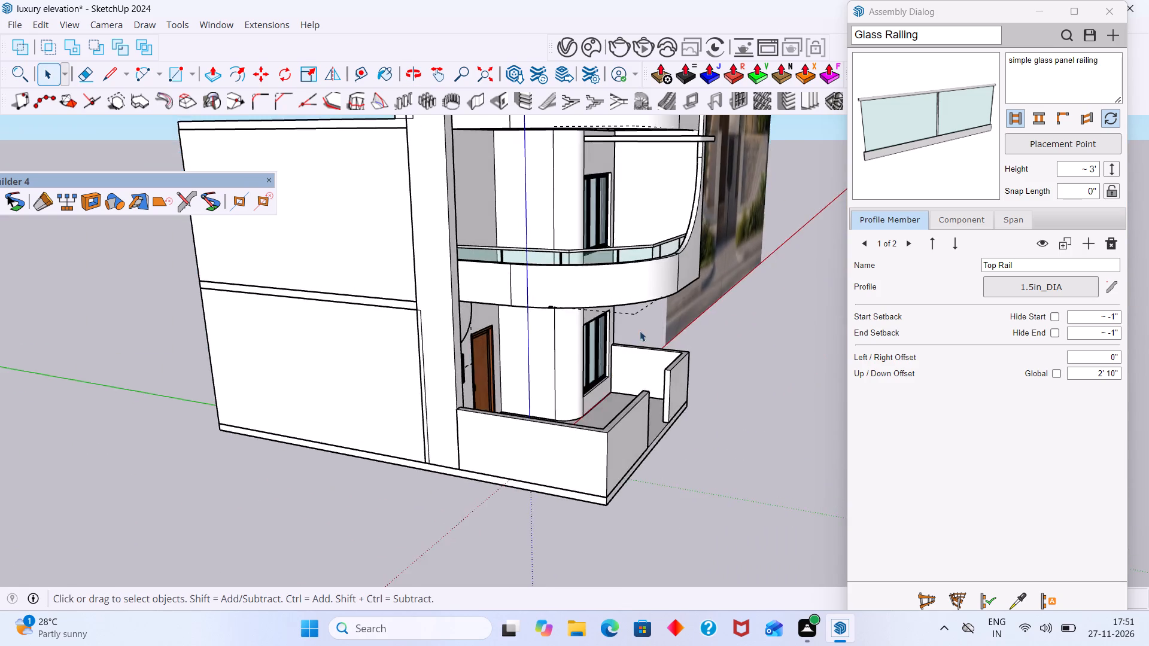
scroll(640, 330, up, 8)
scroll(617, 299, down, 16)
Scale the first-floor glass railing upward from its top so it stands higher above the curved parapet, and deselect it.
middle_drag(616, 283, 600, 334)
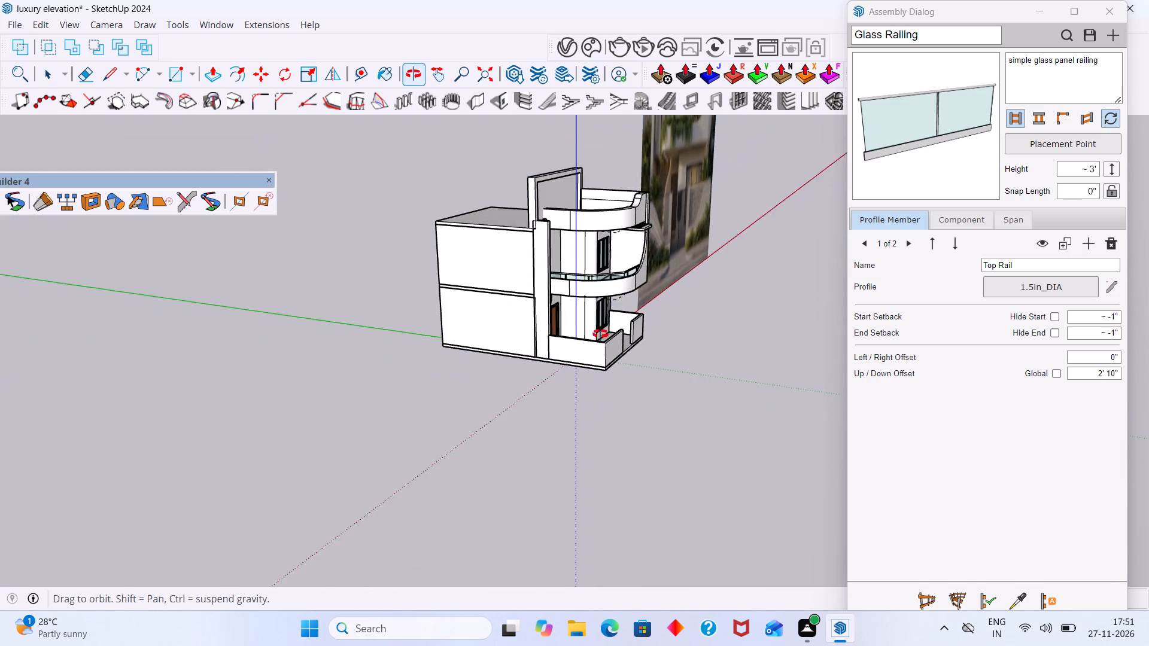
middle_drag(600, 334, 596, 334)
scroll(585, 263, up, 18)
middle_drag(618, 294, 619, 288)
scroll(618, 295, up, 2)
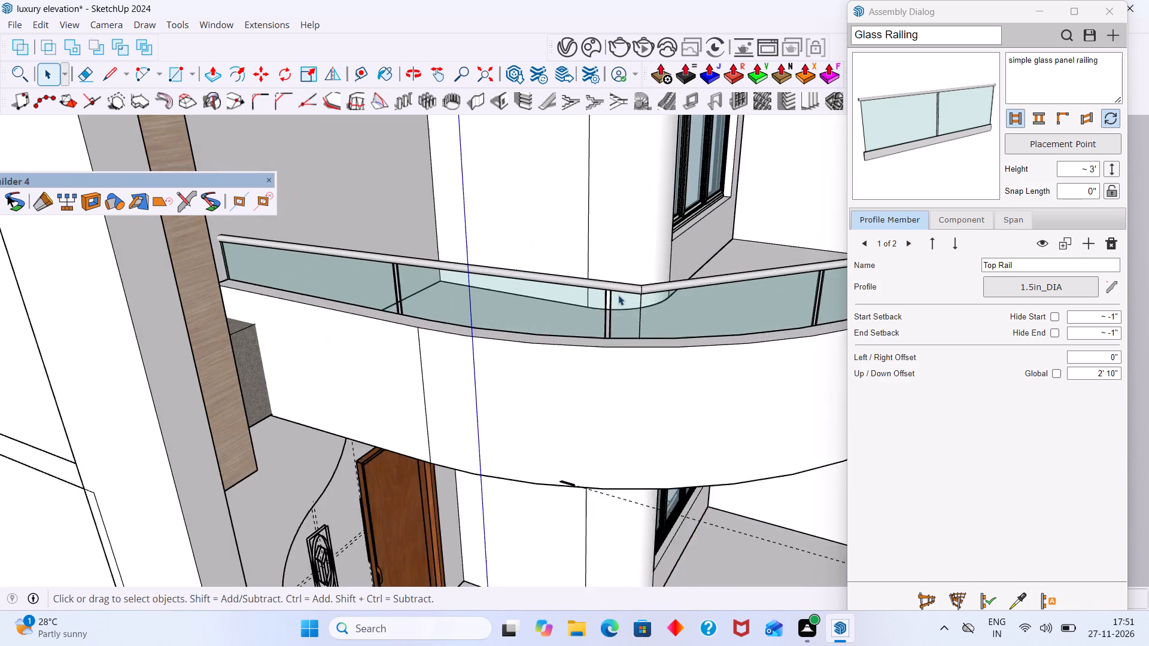
scroll(618, 295, up, 3)
click(616, 287)
key(s)
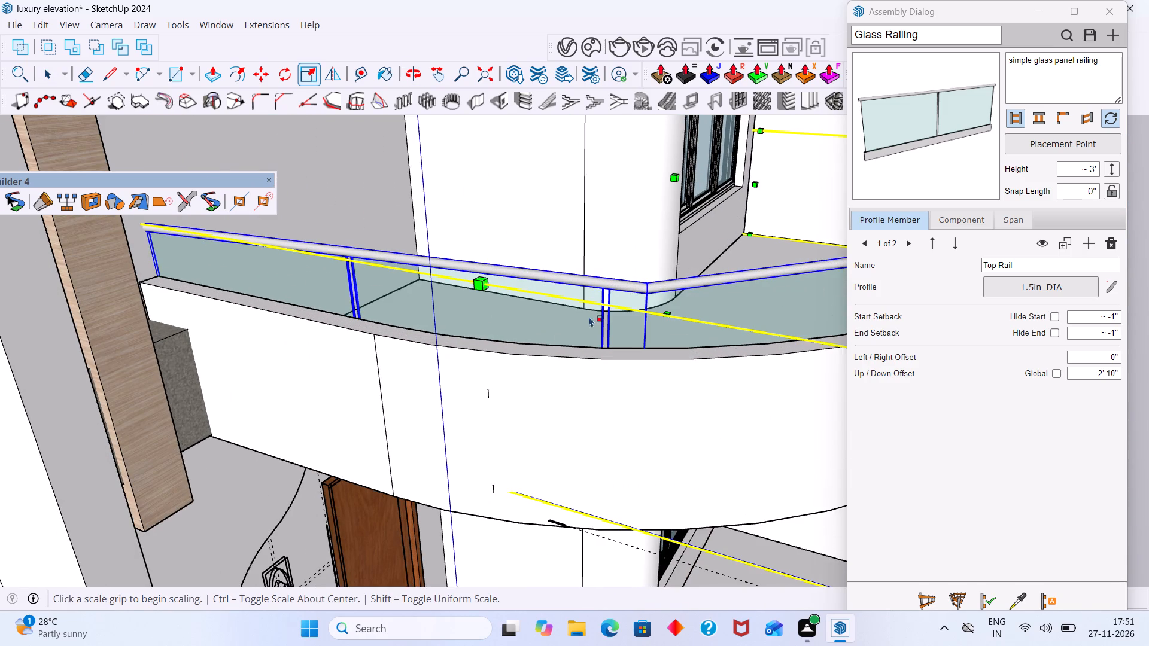
click(491, 489)
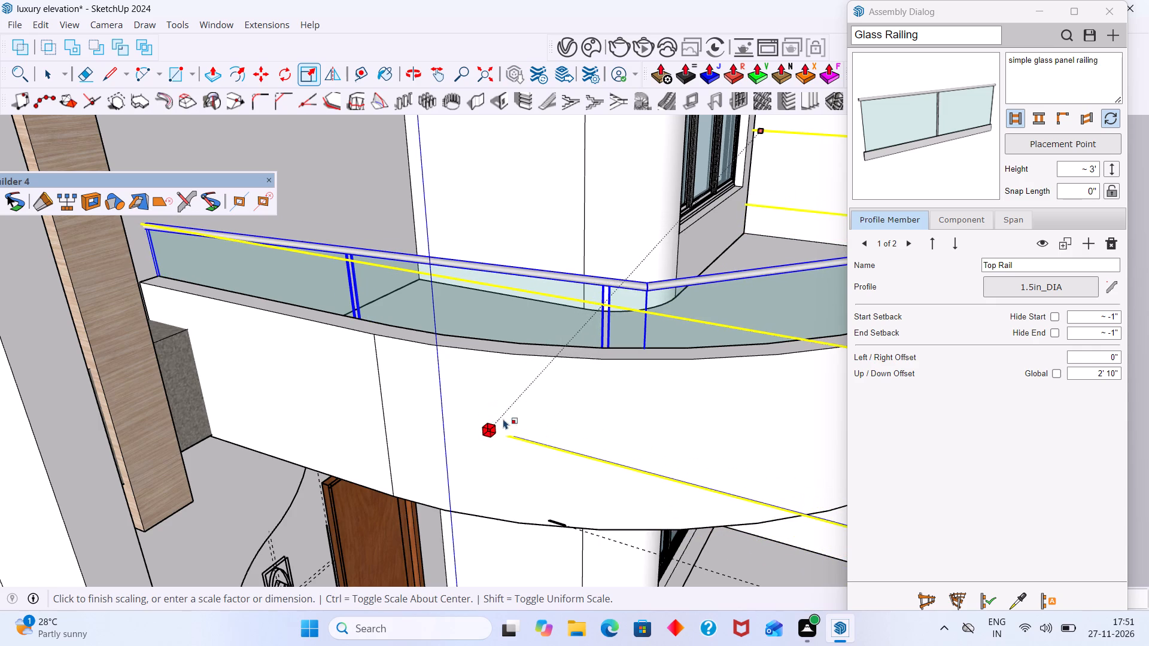
key(Escape)
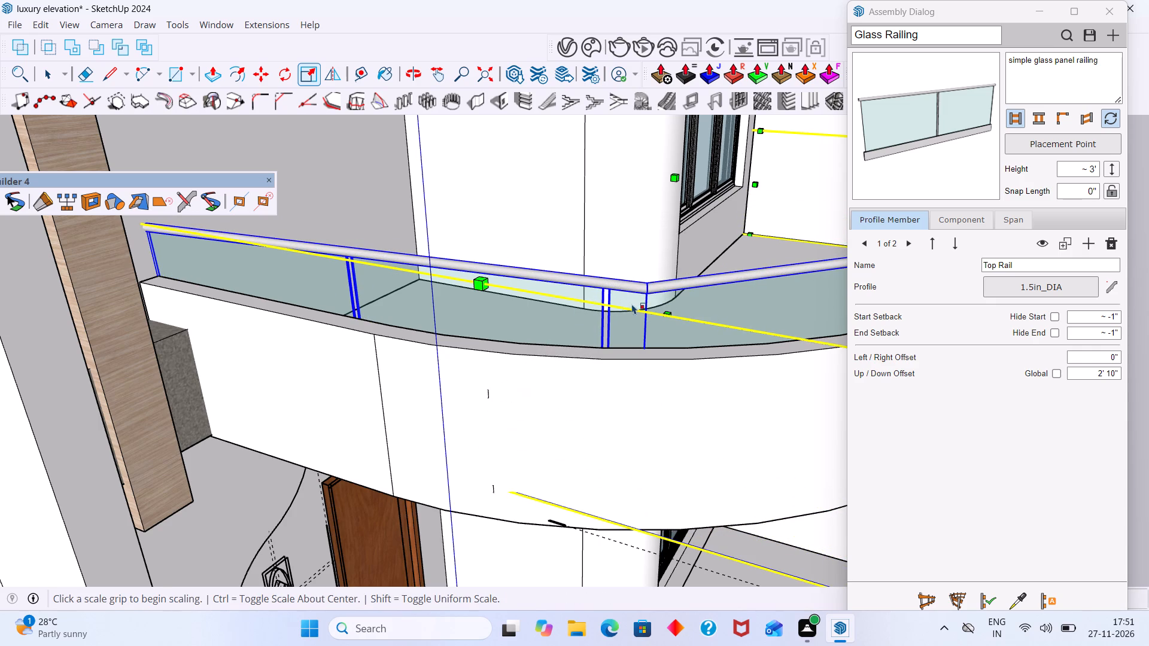
click(482, 283)
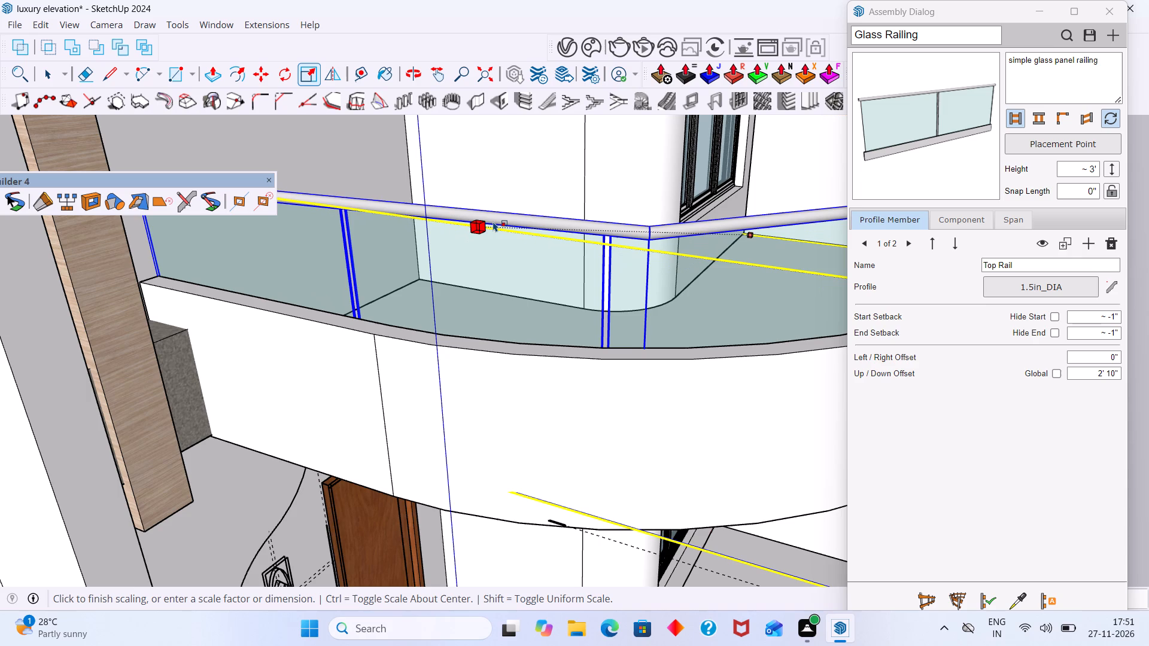
click(494, 213)
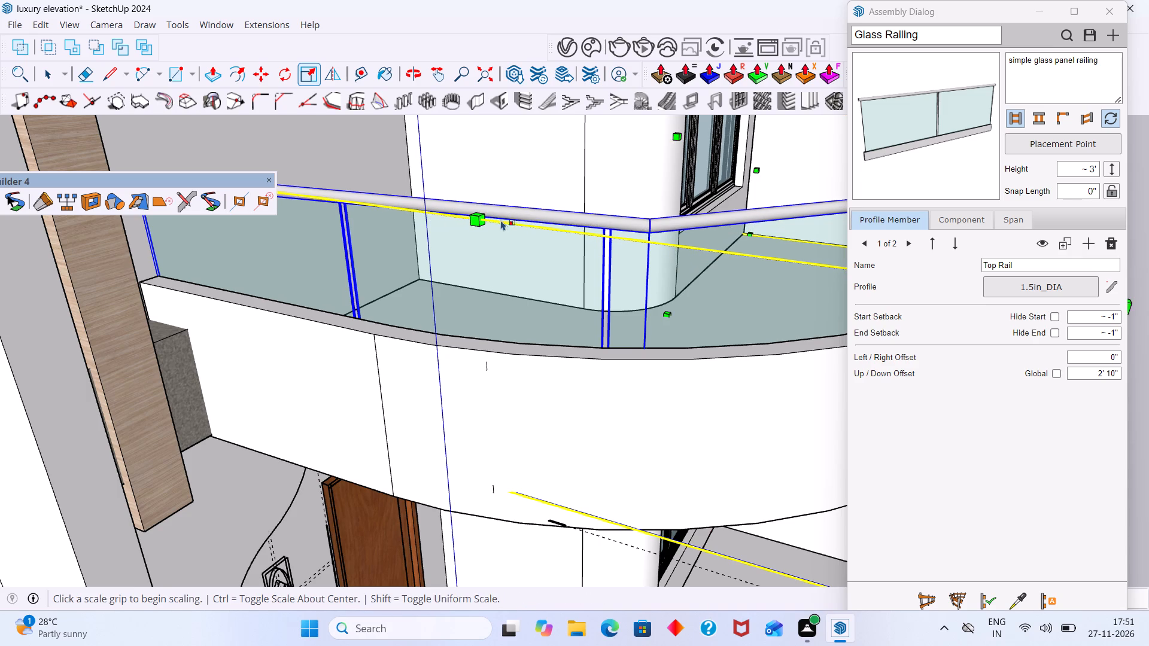
key(space)
scroll(623, 336, down, 20)
scroll(623, 336, down, 1)
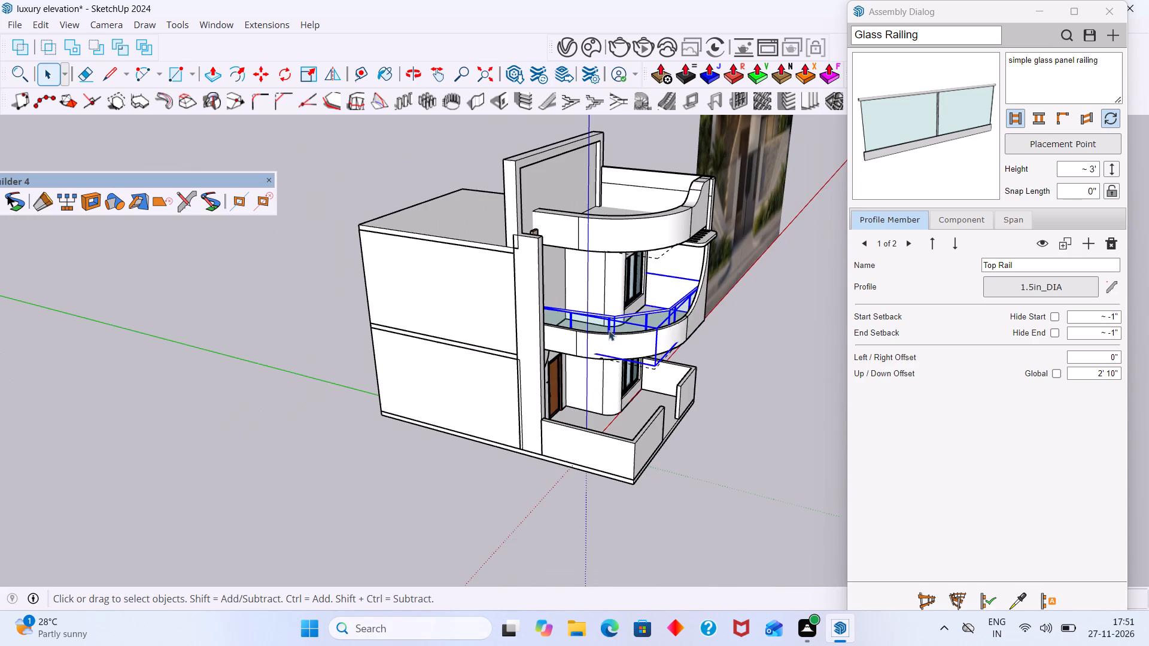
drag(804, 327, 793, 326)
Compare the elevation and its first-floor railing with the reference image.
scroll(604, 369, up, 3)
middle_drag(610, 351, 522, 312)
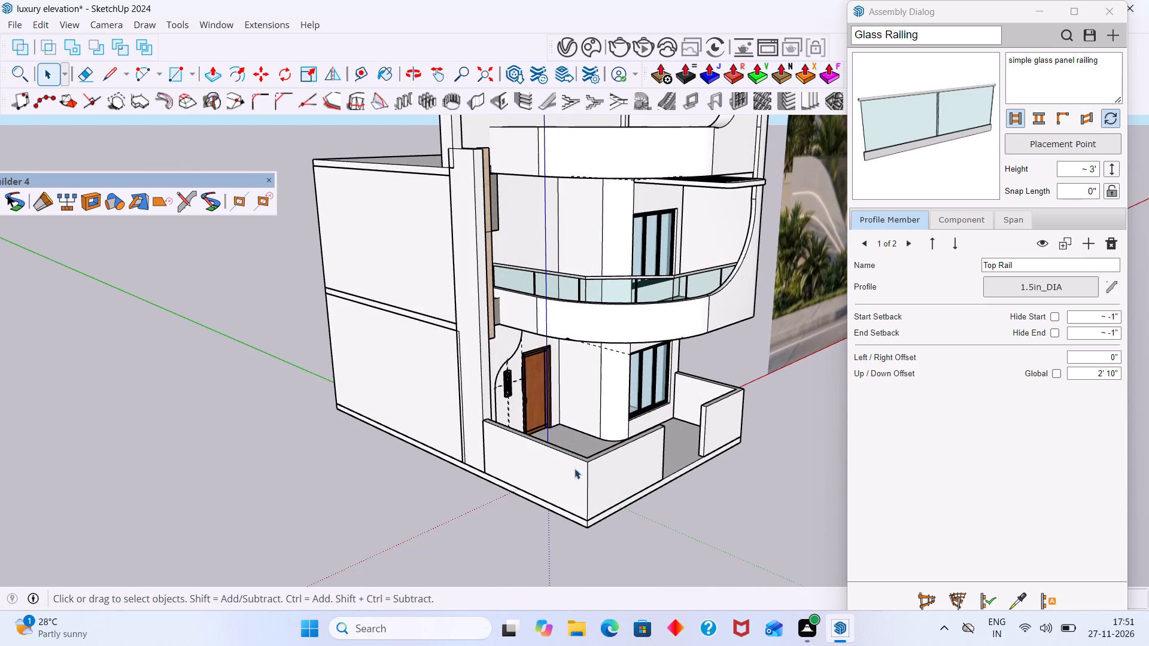
scroll(578, 414, down, 4)
shift+middle_drag(562, 387, 515, 507)
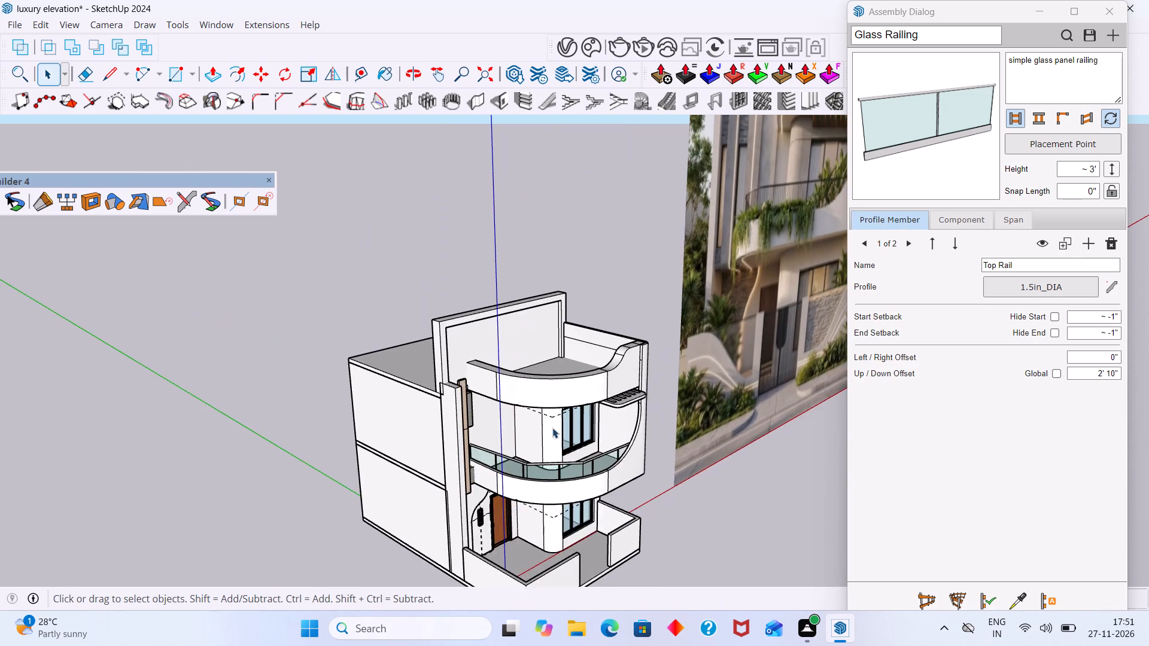
scroll(546, 357, up, 5)
scroll(449, 415, down, 3)
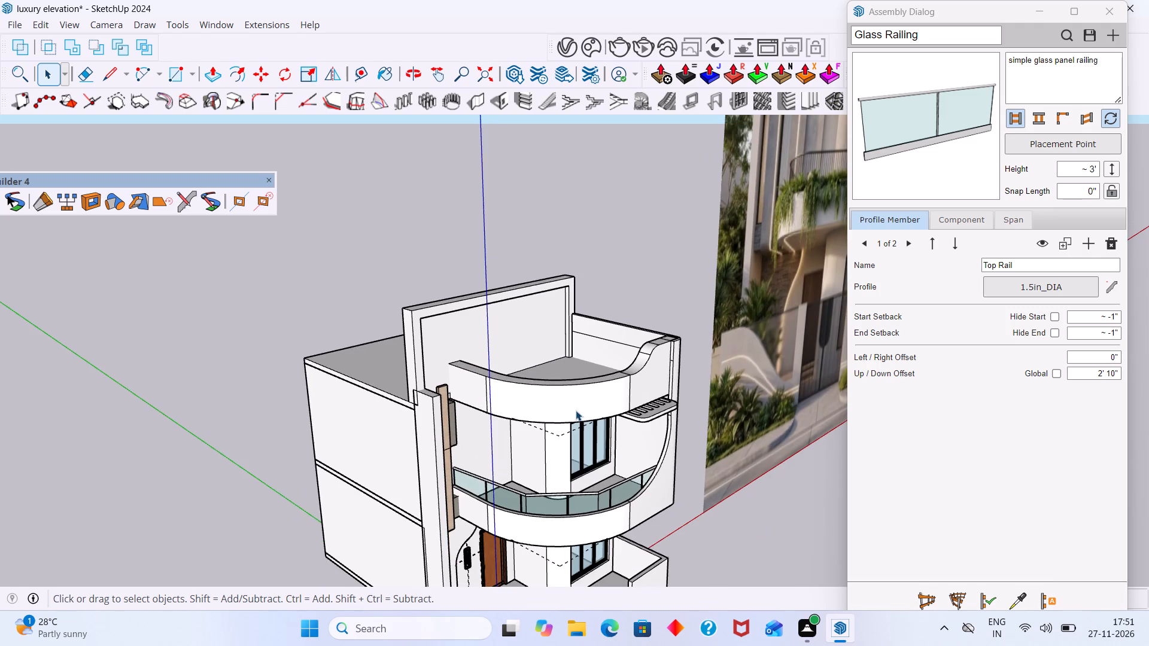
scroll(577, 410, down, 8)
middle_drag(642, 398, 566, 410)
scroll(678, 312, up, 4)
shift+middle_drag(676, 301, 454, 490)
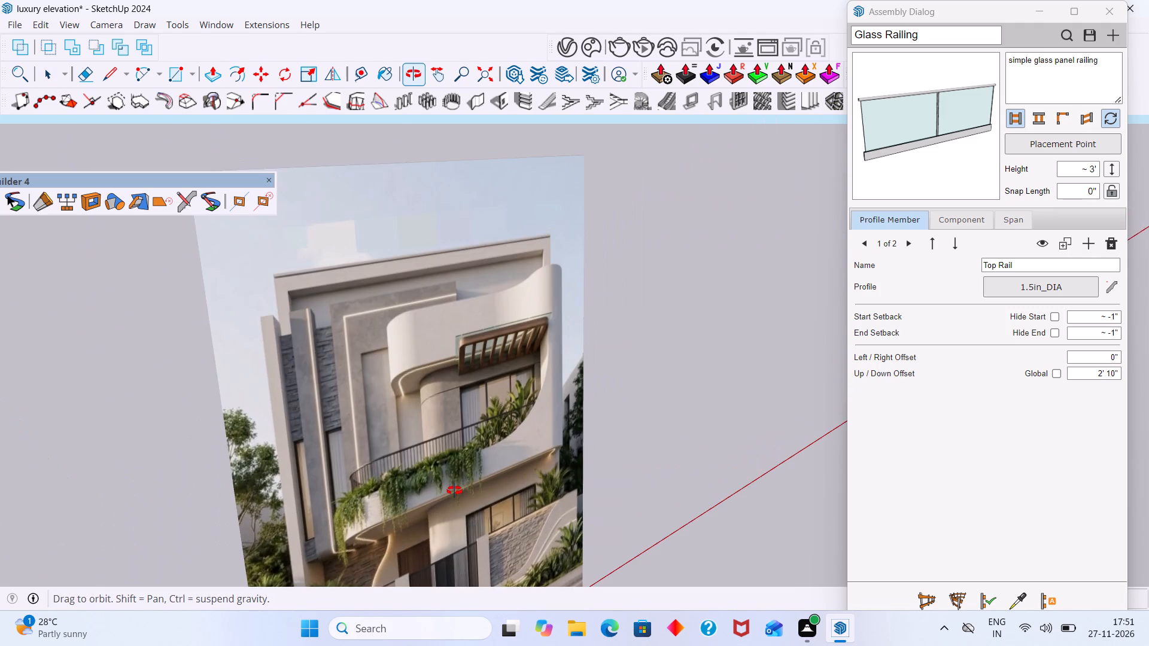
shift+middle_drag(454, 490, 558, 426)
shift+middle_drag(513, 437, 719, 333)
middle_drag(614, 369, 497, 373)
scroll(551, 366, down, 7)
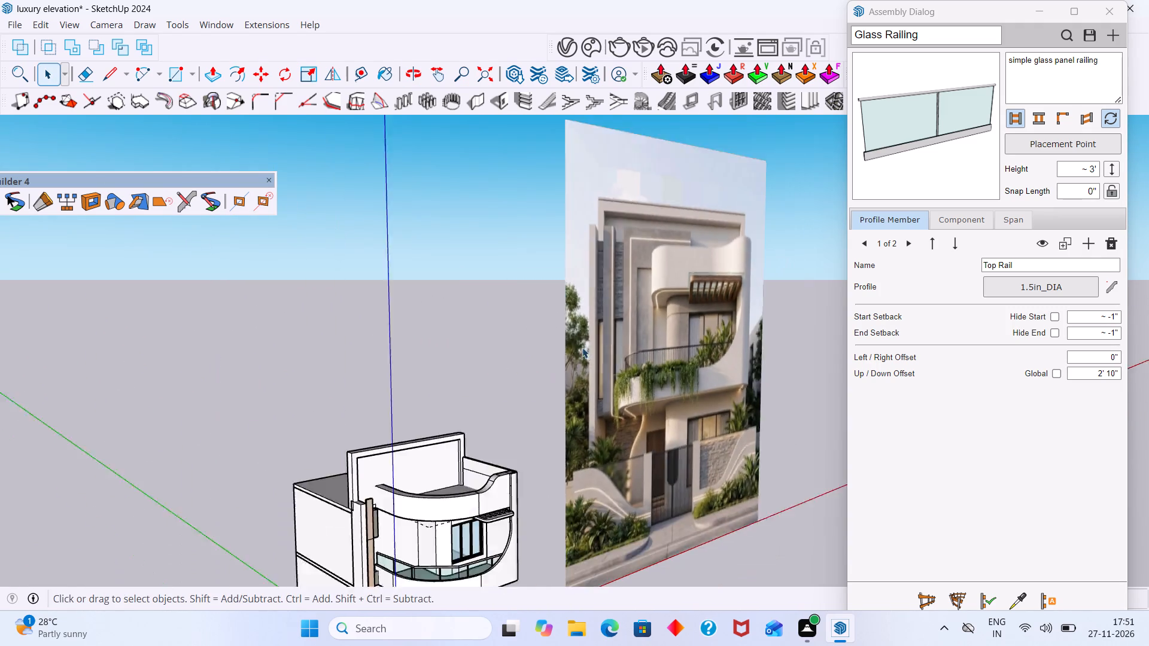
scroll(582, 348, down, 3)
shift+middle_drag(623, 383, 565, 362)
scroll(297, 485, up, 4)
middle_drag(443, 478, 337, 483)
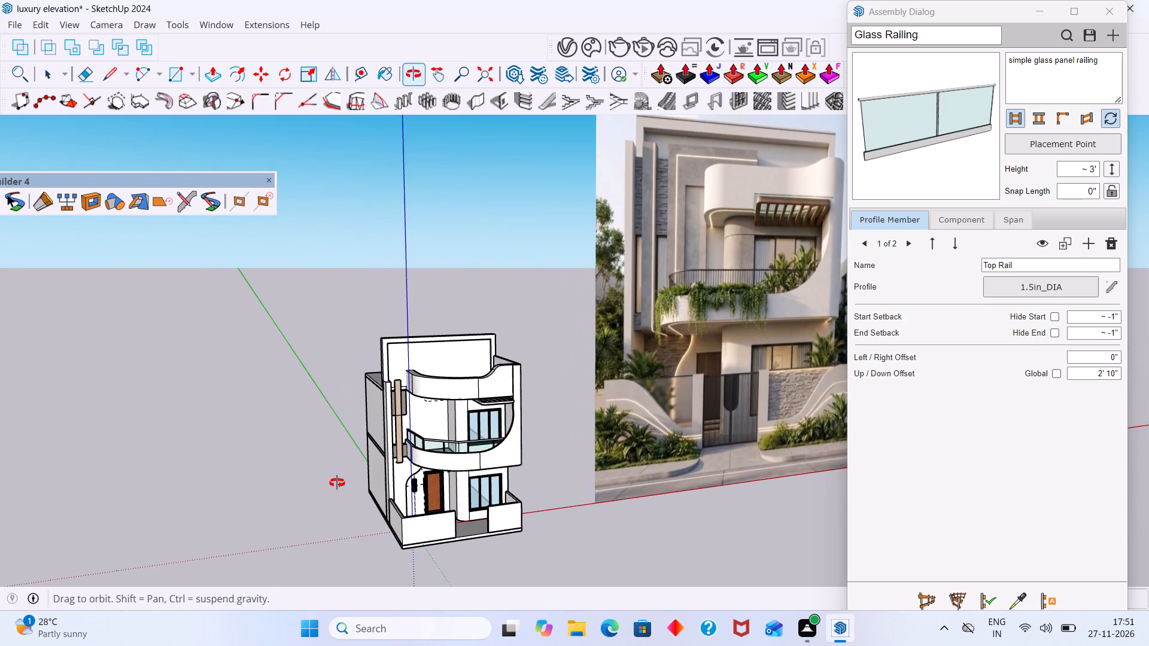
middle_drag(337, 483, 397, 472)
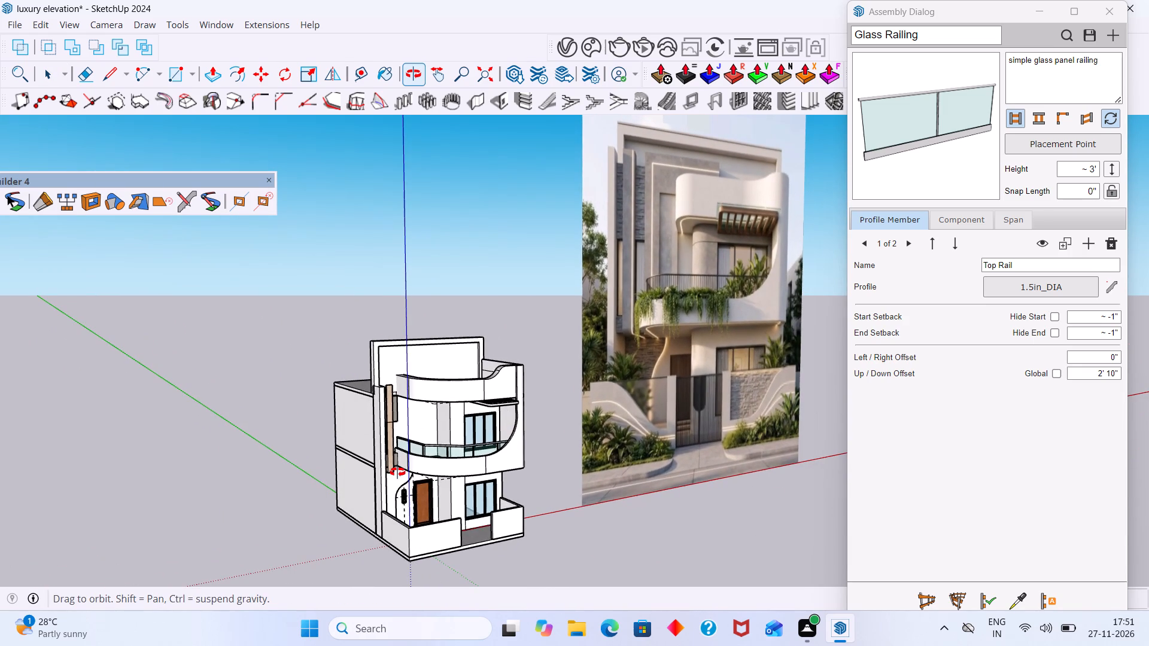
middle_drag(397, 472, 410, 470)
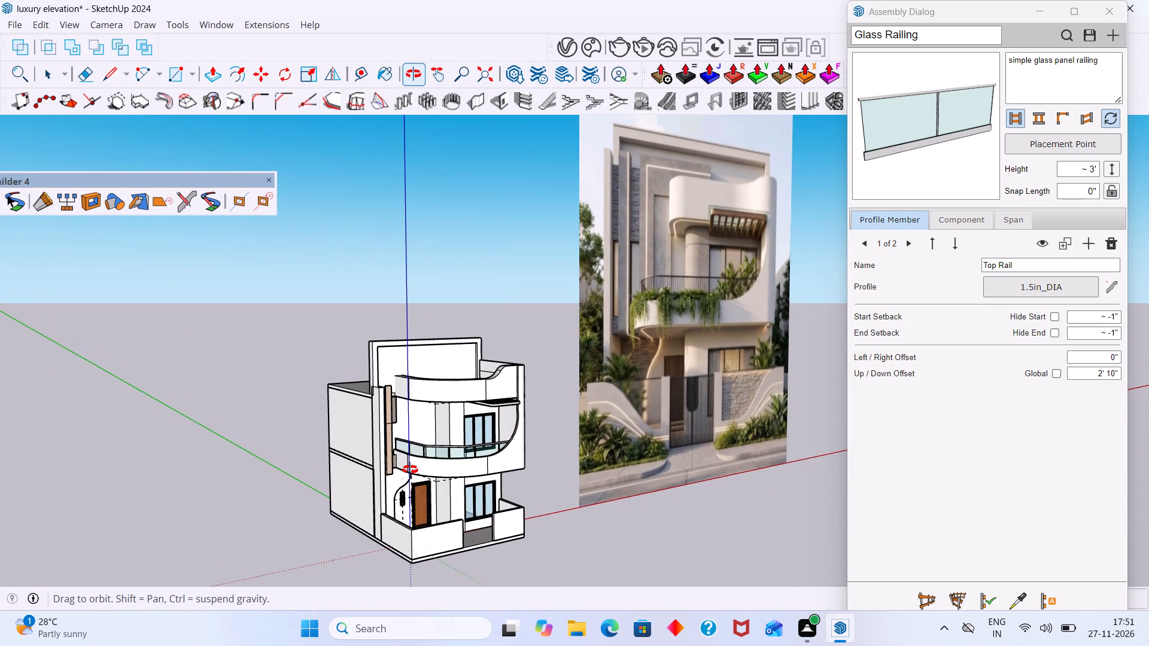
middle_drag(410, 470, 349, 466)
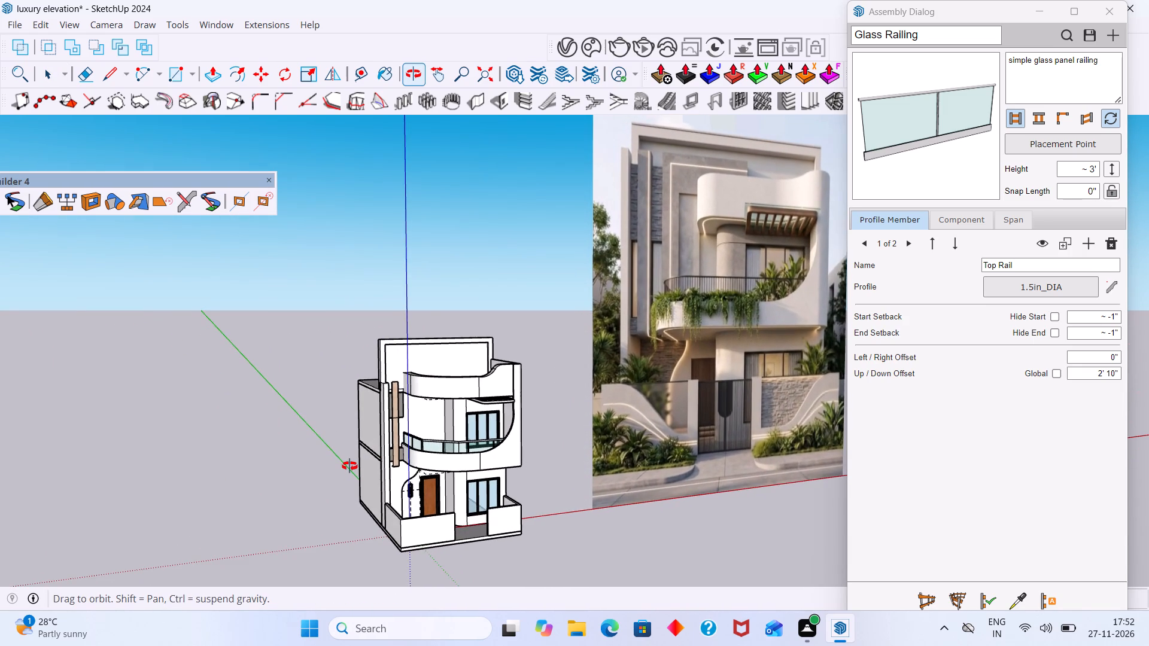
Examine the side wall and the vertical fin on the front of the elevation, comparing them with the reference image.
middle_drag(349, 466, 369, 465)
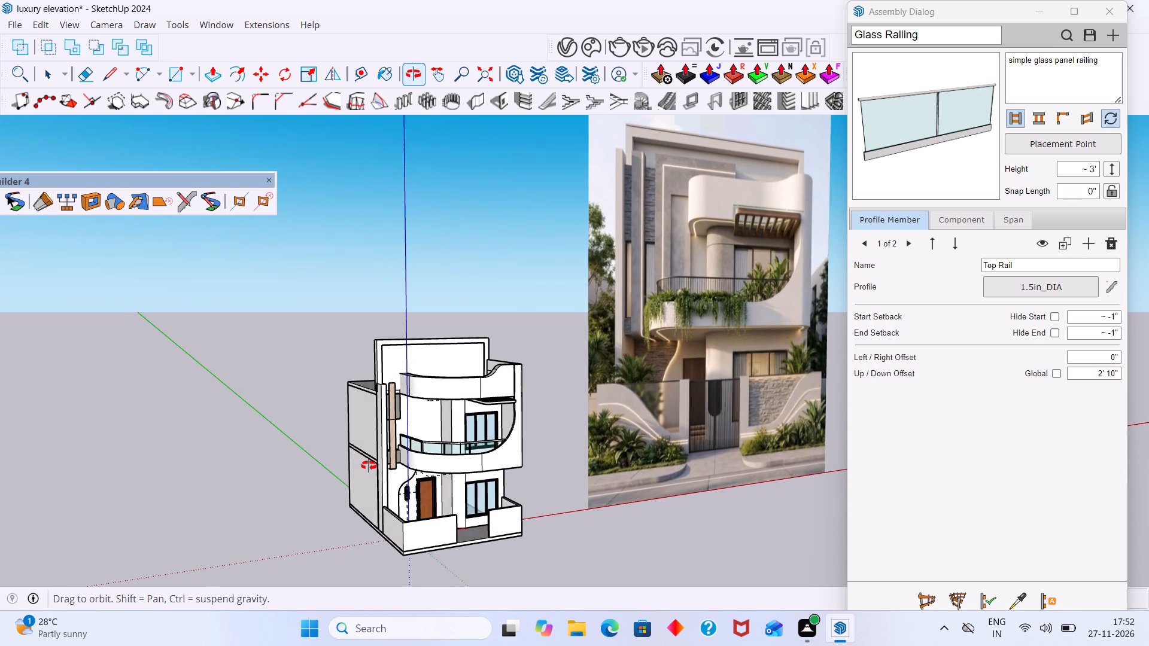
middle_drag(369, 465, 376, 464)
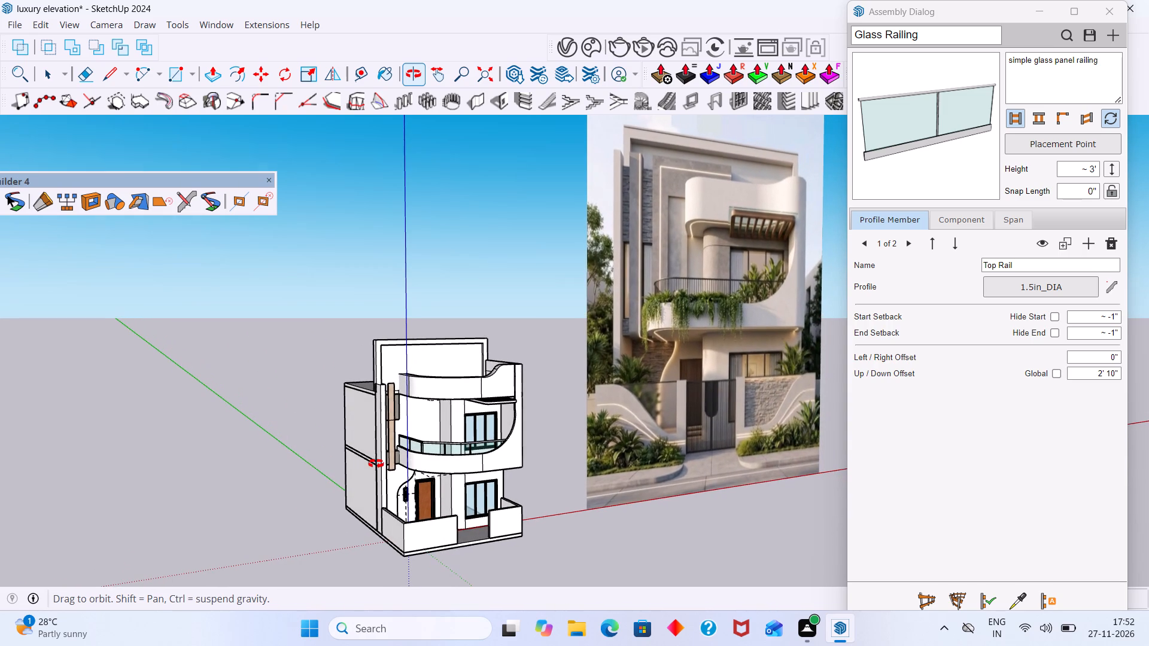
middle_drag(376, 464, 380, 464)
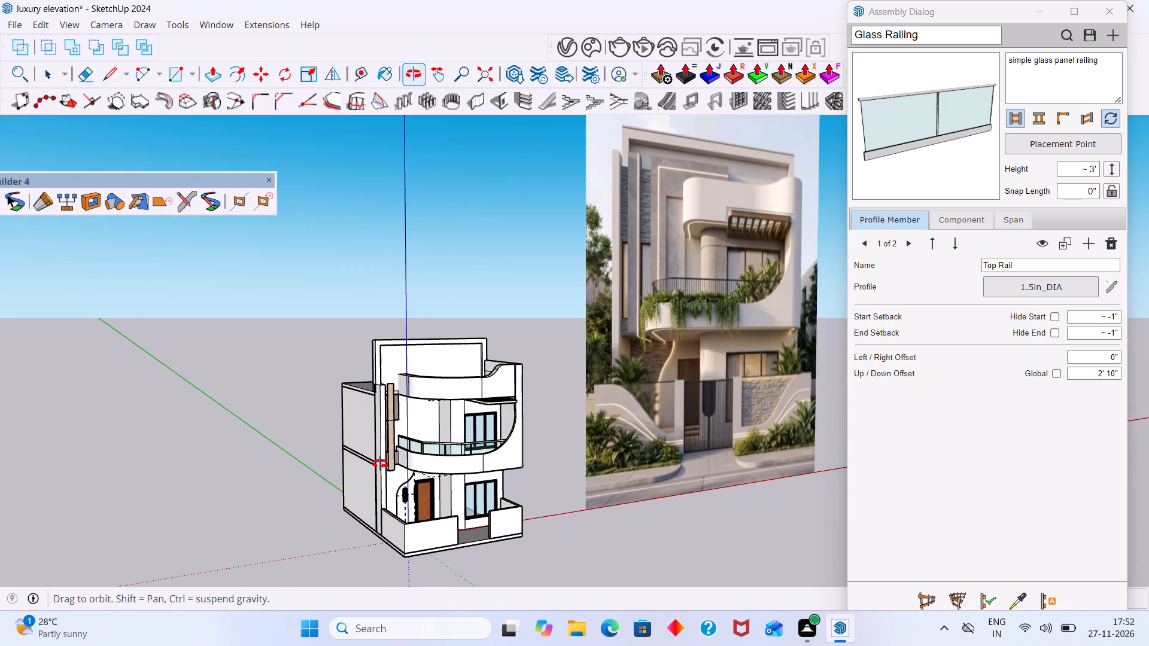
middle_drag(380, 464, 403, 447)
scroll(398, 437, up, 3)
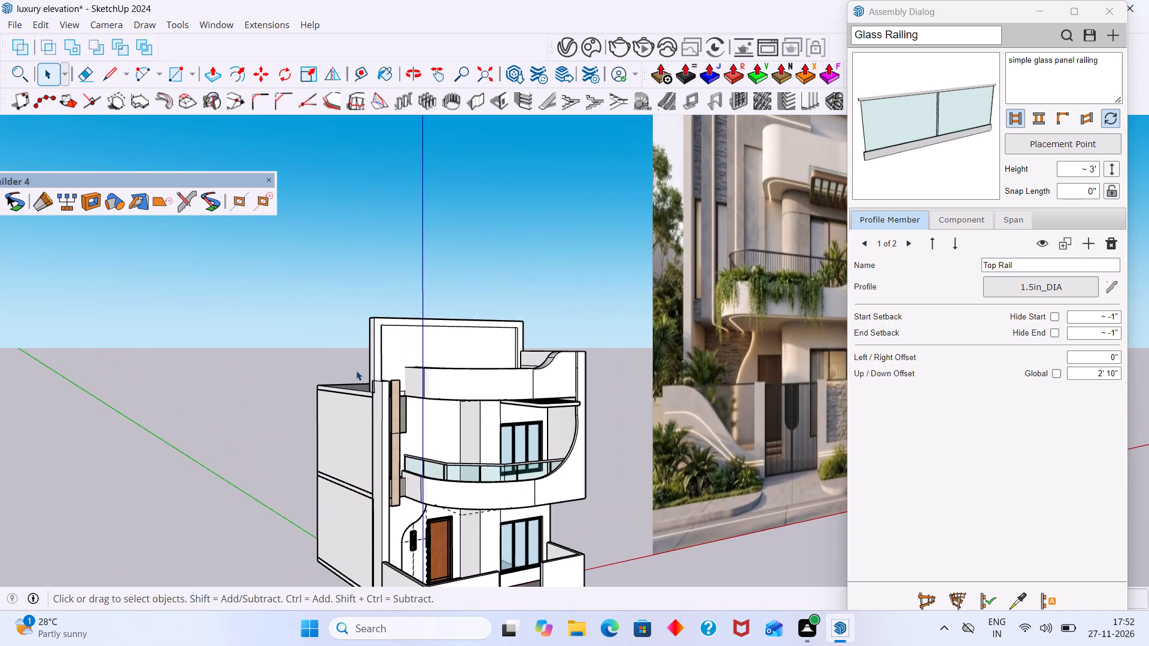
scroll(397, 385, down, 2)
middle_drag(396, 412, 506, 477)
middle_drag(422, 423, 460, 476)
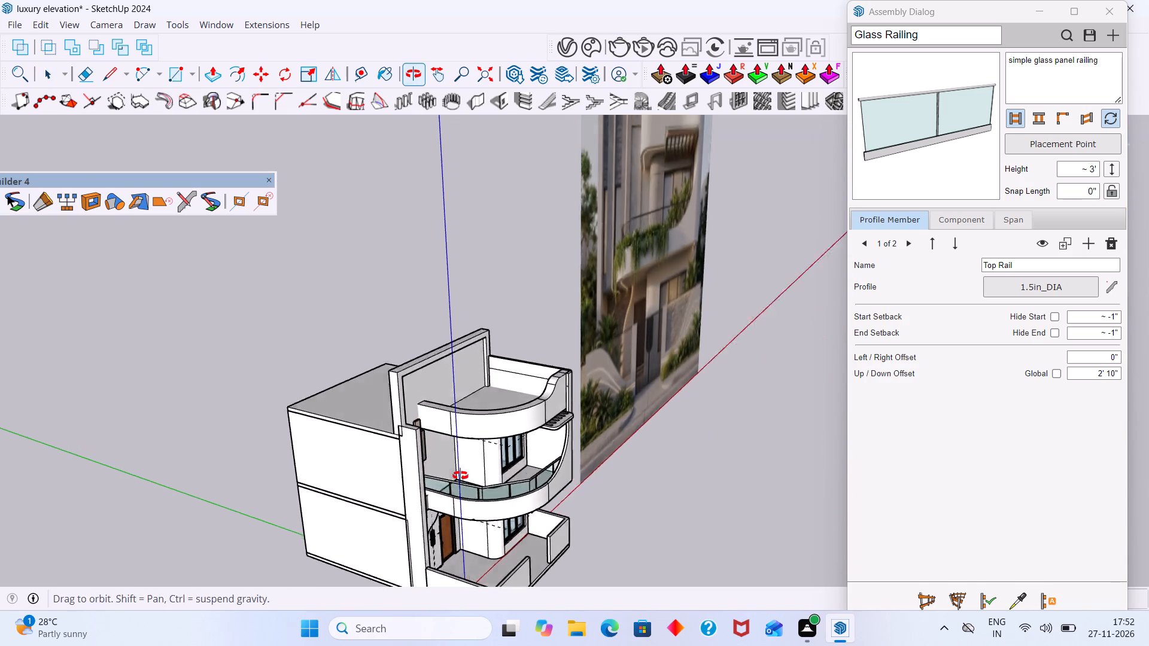
middle_drag(460, 476, 454, 471)
Open the building group and raise the top face of the narrow vertical fin beside the wooden strip with Push/Pull.
scroll(380, 428, up, 16)
scroll(422, 449, down, 1)
scroll(415, 452, up, 6)
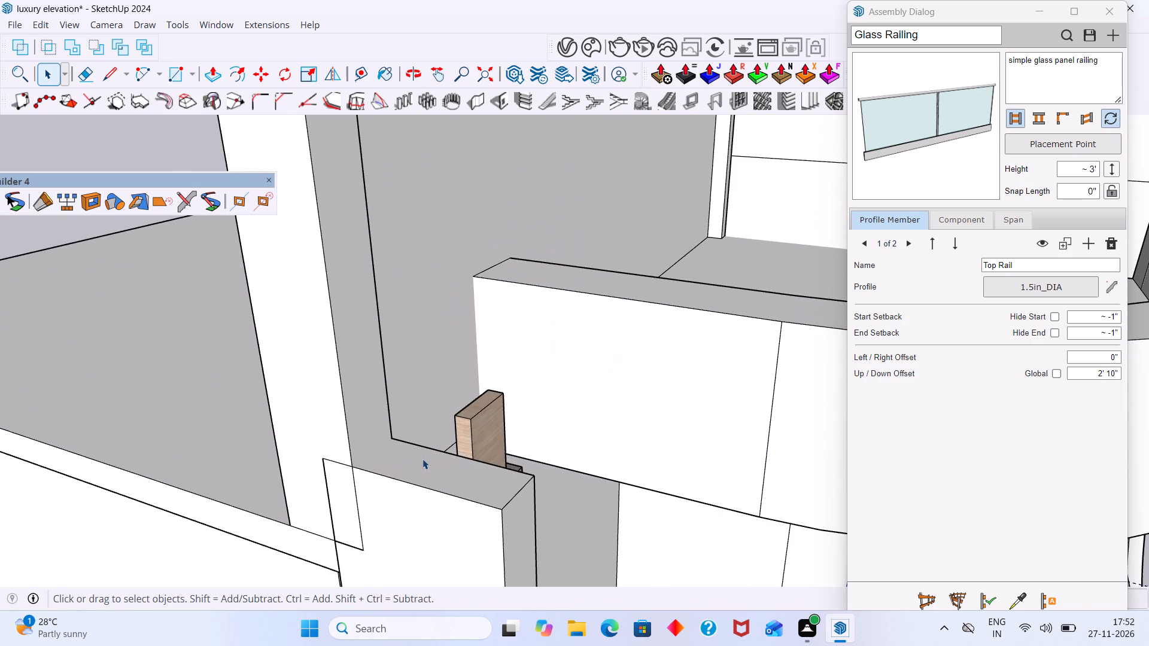
double_click(429, 464)
click(440, 472)
key(p)
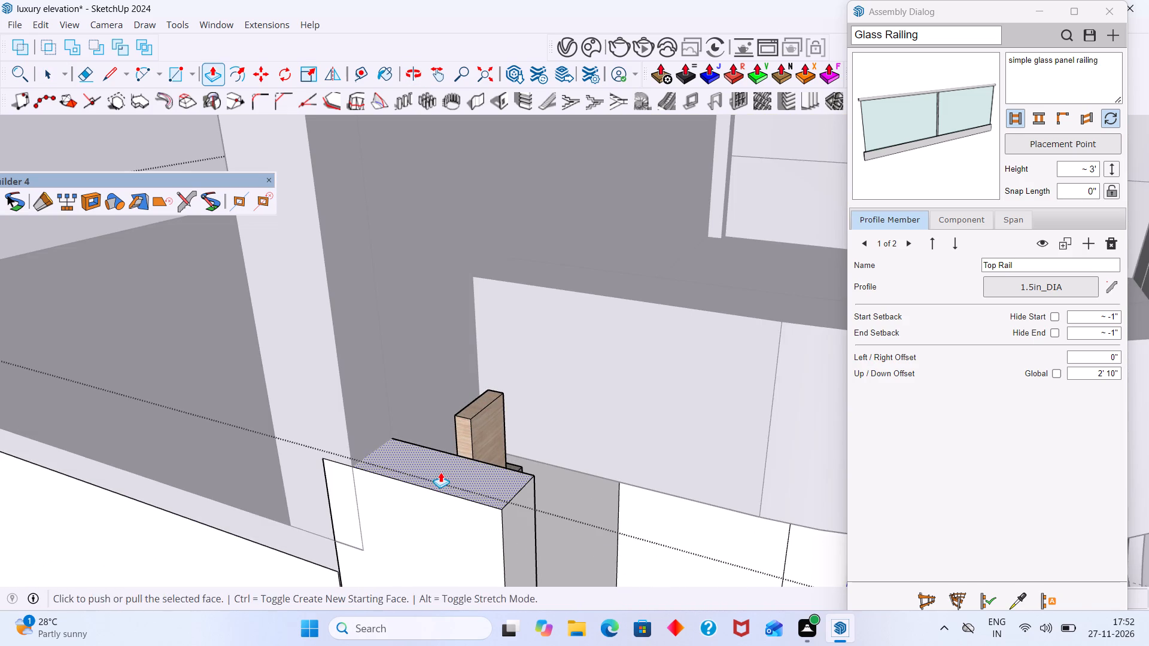
click(440, 472)
scroll(400, 336, down, 18)
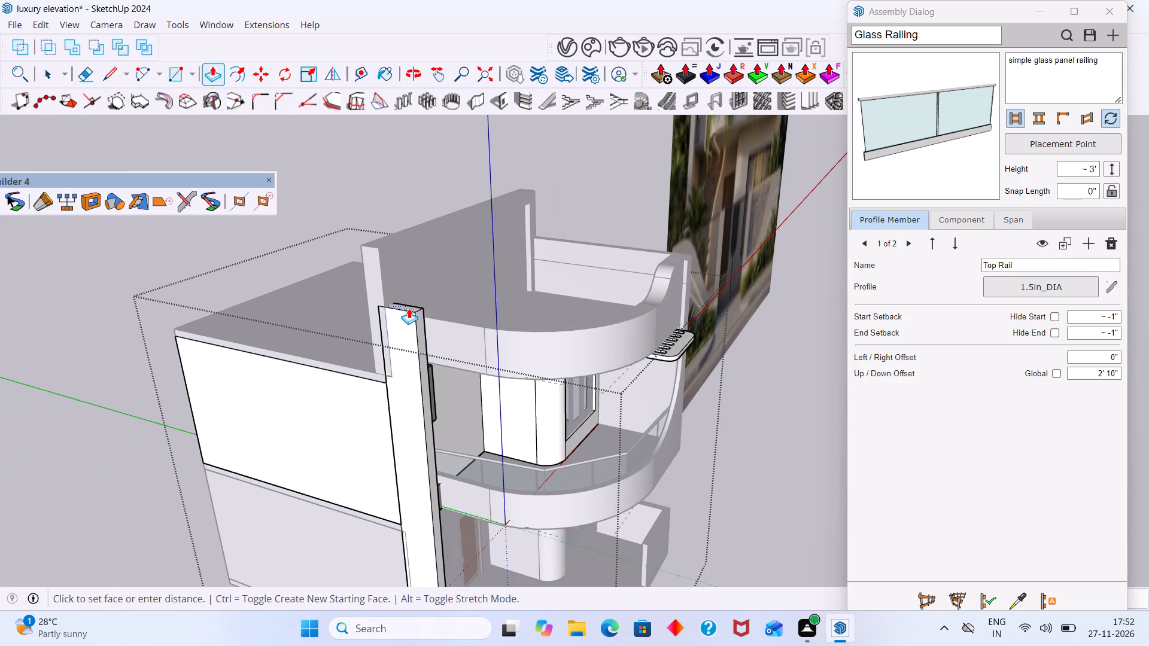
click(409, 300)
middle_drag(439, 355, 361, 391)
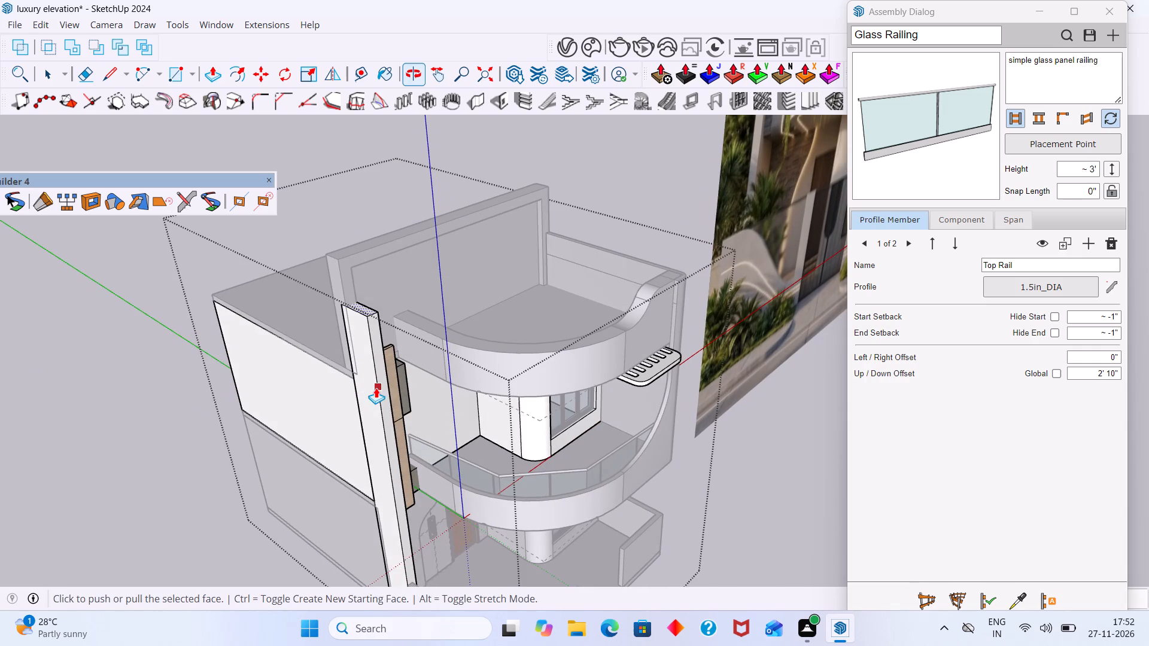
key(space)
Open the upper wooden strip beside the fin for editing and try to raise its top face with Push/Pull.
scroll(386, 371, up, 7)
middle_drag(392, 355, 306, 384)
scroll(370, 340, up, 3)
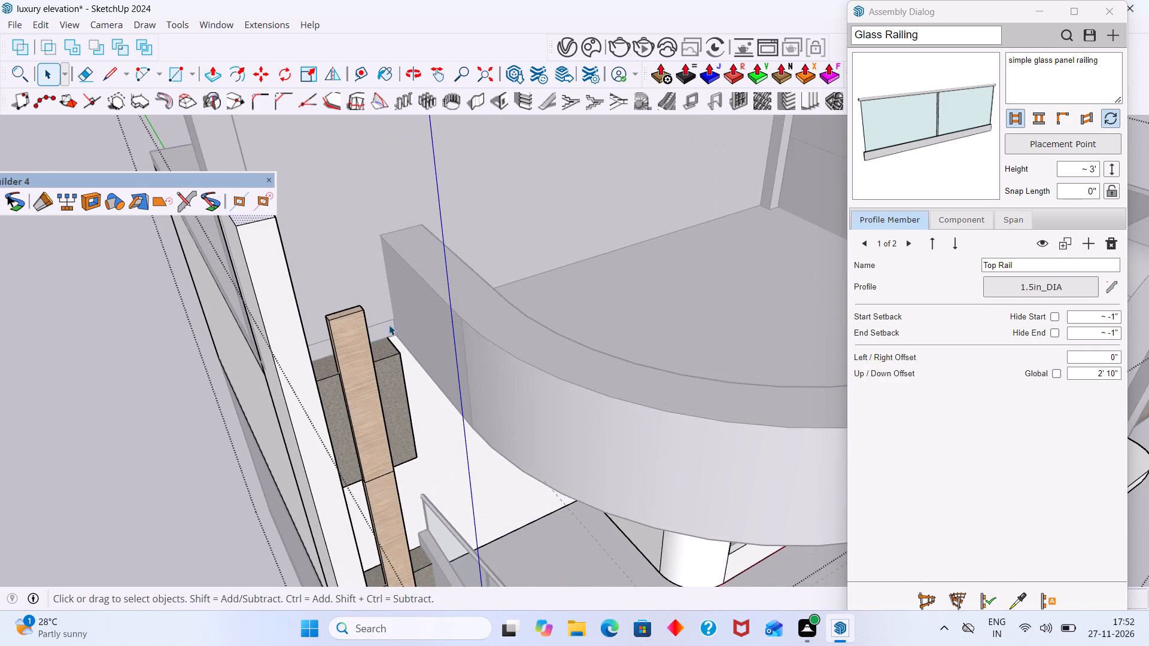
scroll(345, 315, up, 13)
scroll(331, 306, down, 1)
scroll(328, 306, up, 5)
double_click(342, 344)
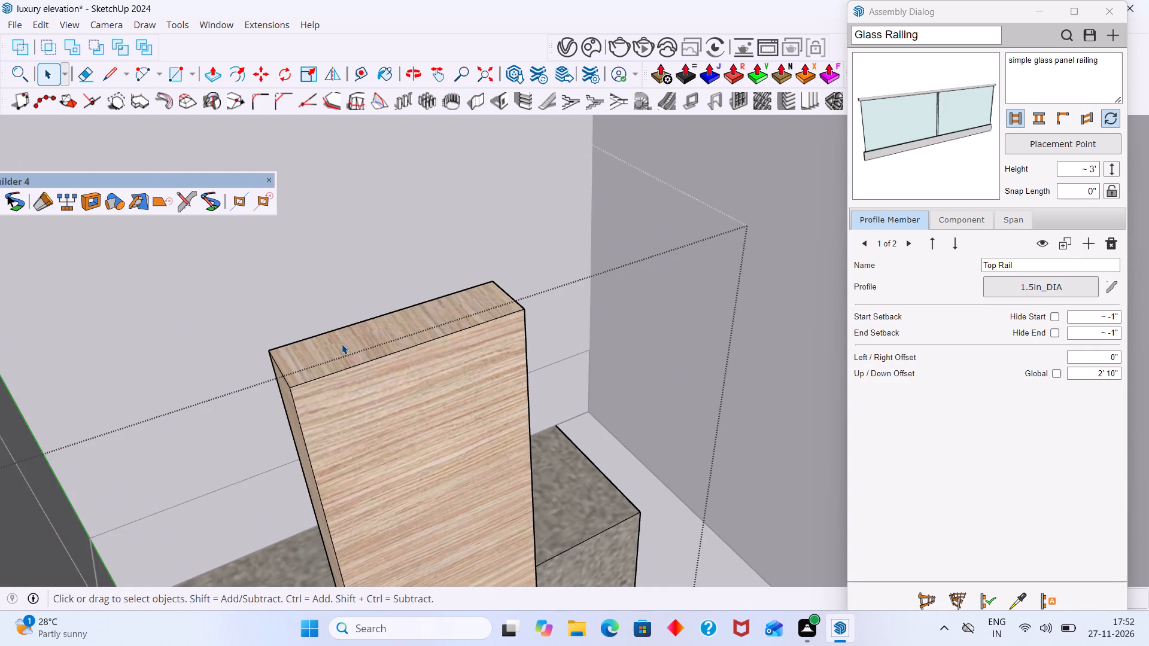
click(341, 340)
triple_click(343, 341)
click(353, 348)
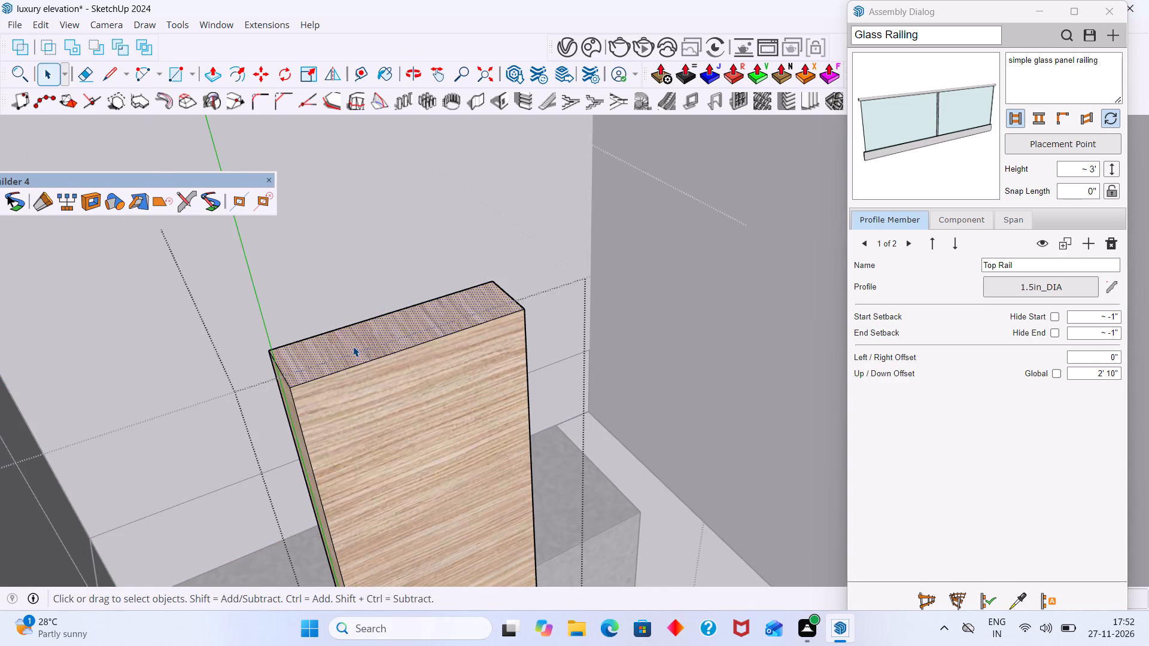
key(p)
click(351, 345)
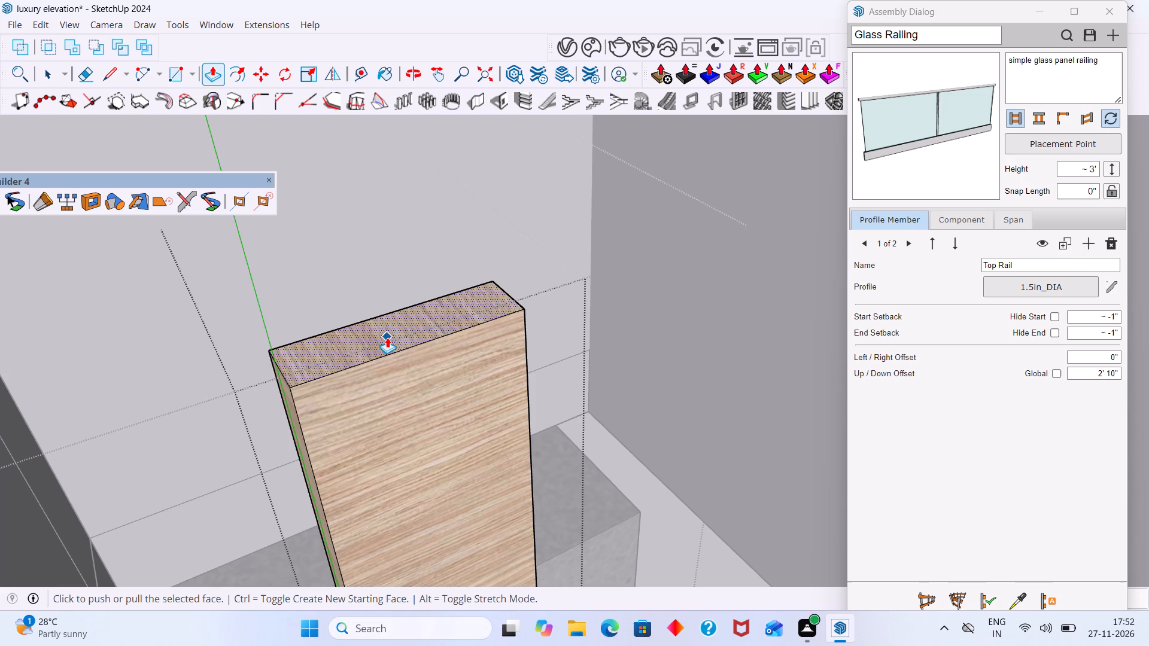
click(387, 337)
key(space)
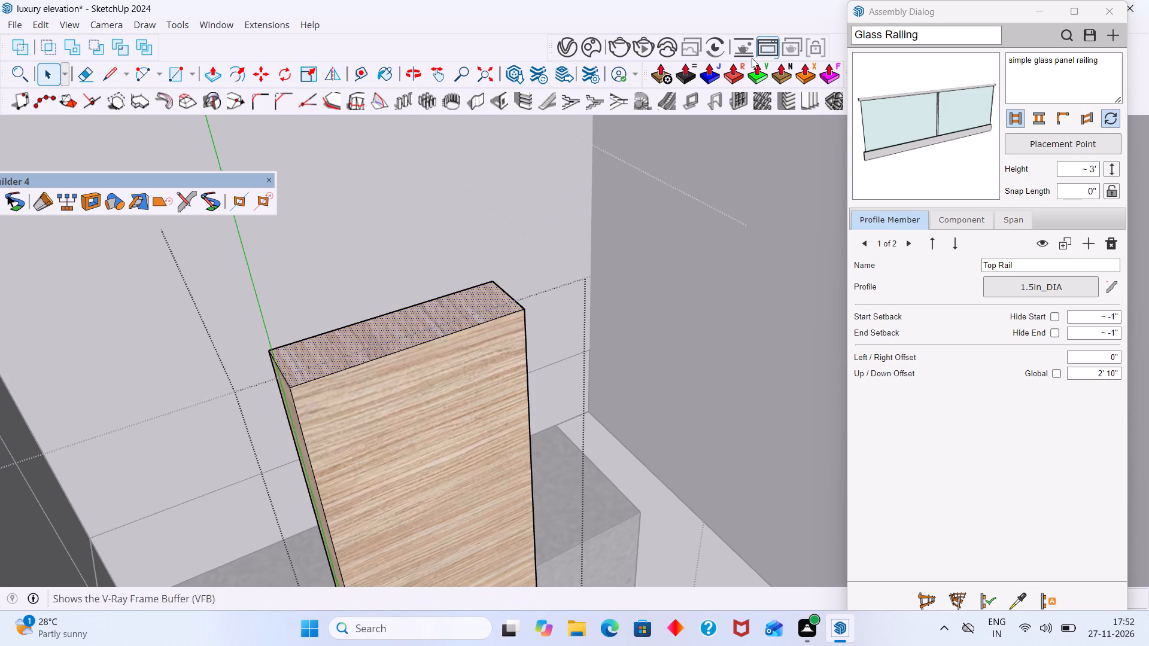
Extend the wooden strip's top face upward about 2' 7" with Round Push Pull, level with the adjacent fin's top, and exit group editing.
click(728, 80)
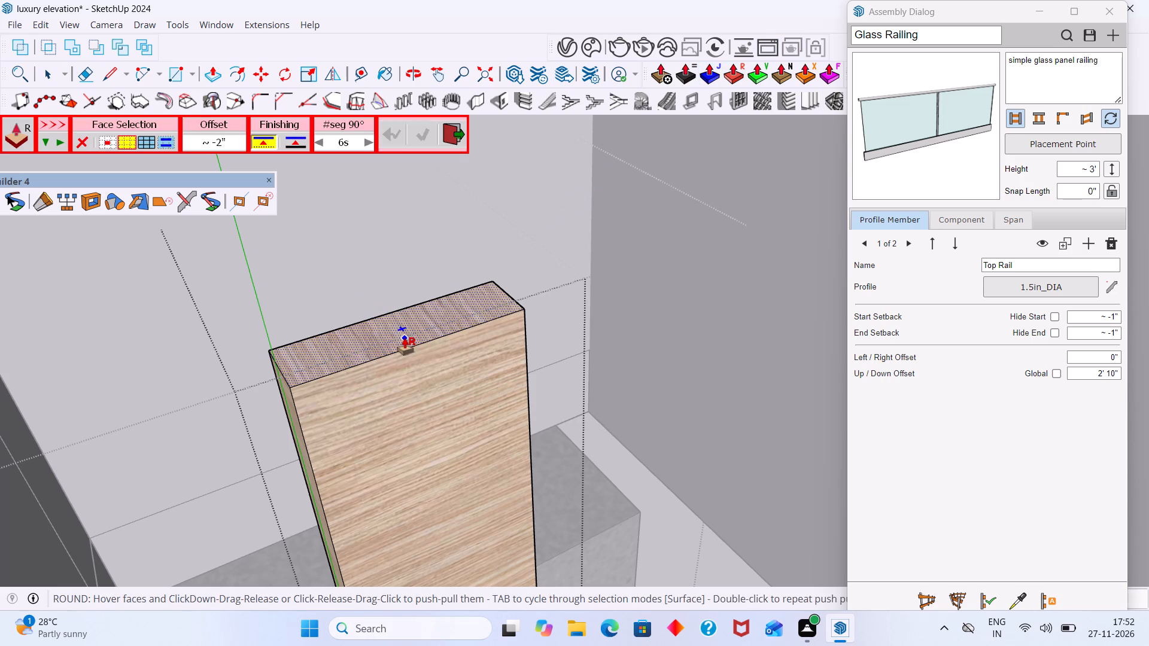
click(405, 338)
scroll(364, 282, down, 11)
middle_drag(391, 310, 504, 440)
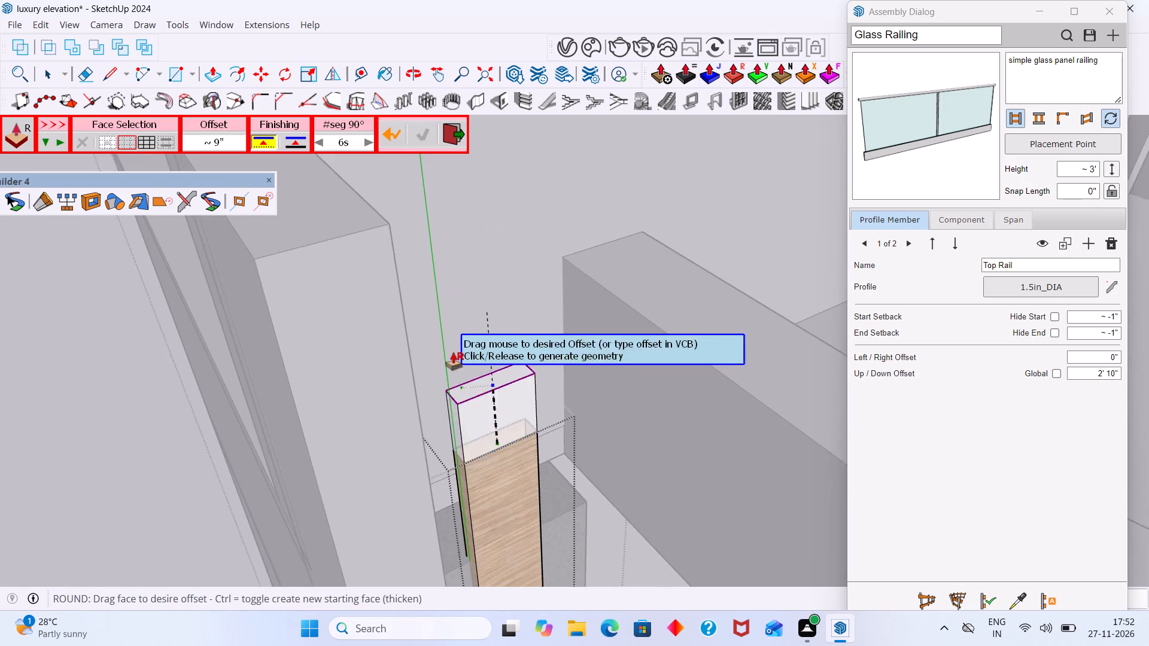
scroll(453, 353, down, 4)
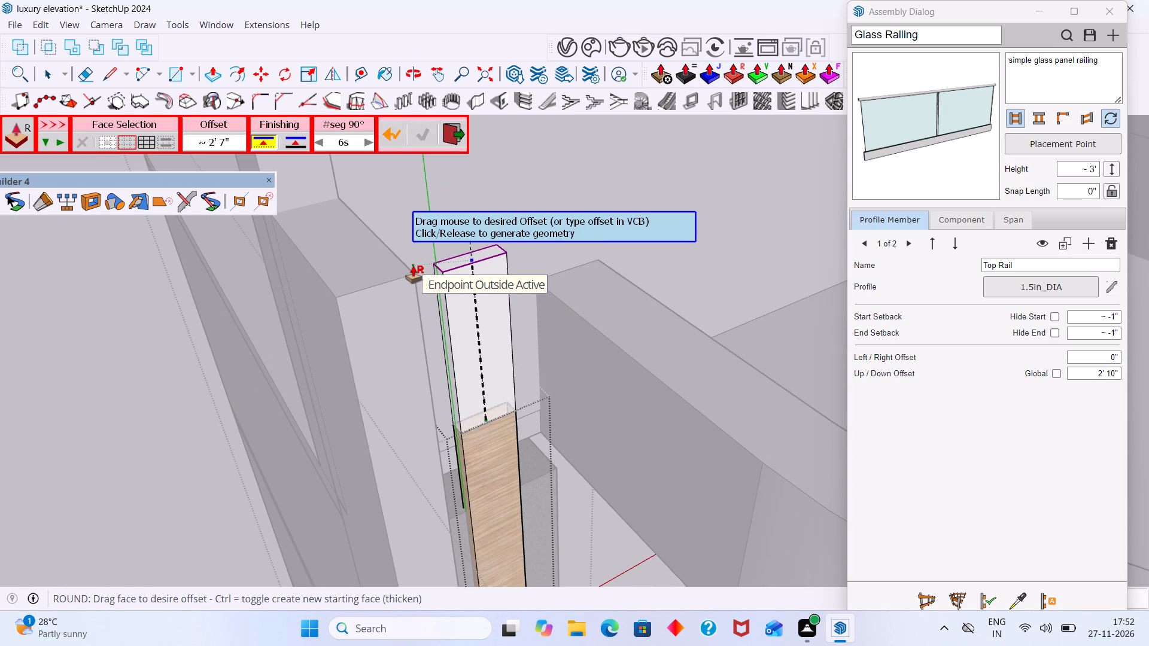
click(413, 266)
key(space)
scroll(464, 300, down, 7)
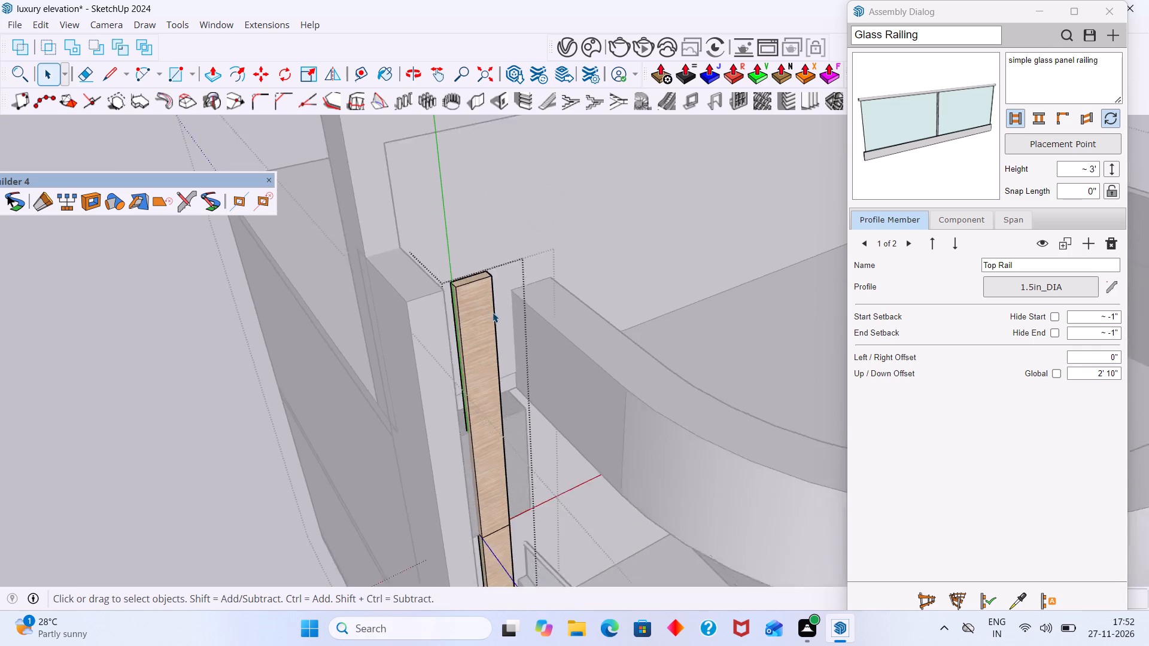
scroll(493, 312, down, 7)
middle_drag(516, 383, 731, 344)
click(183, 362)
scroll(297, 362, down, 4)
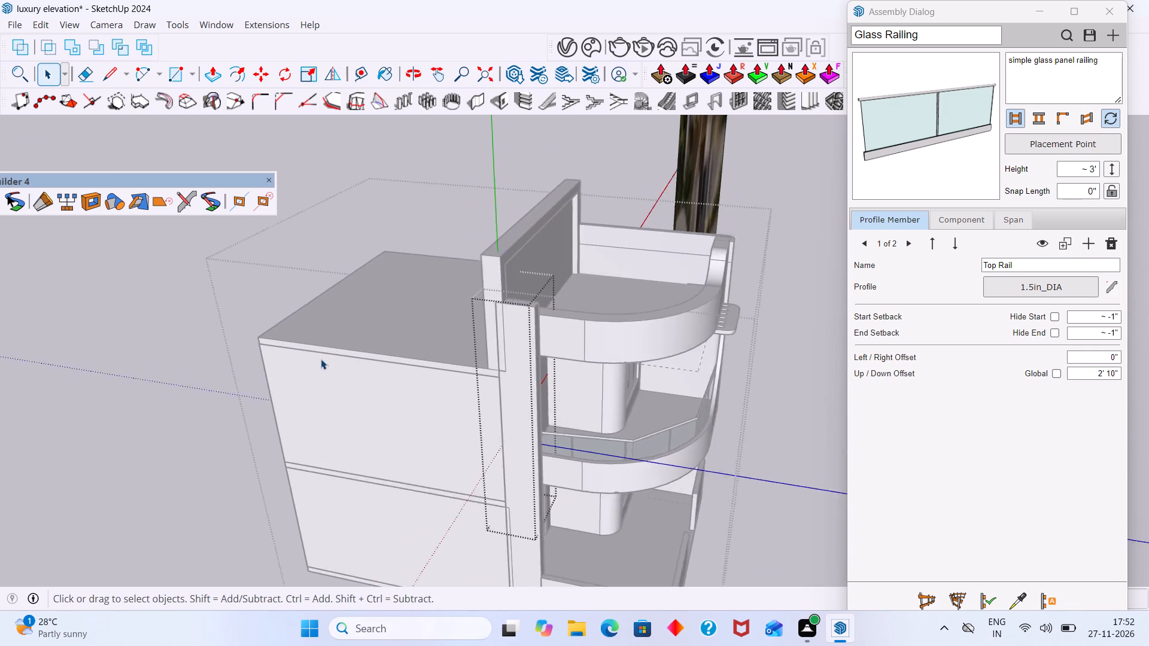
scroll(321, 359, down, 2)
click(157, 432)
scroll(255, 428, down, 5)
middle_drag(276, 420, 6, 470)
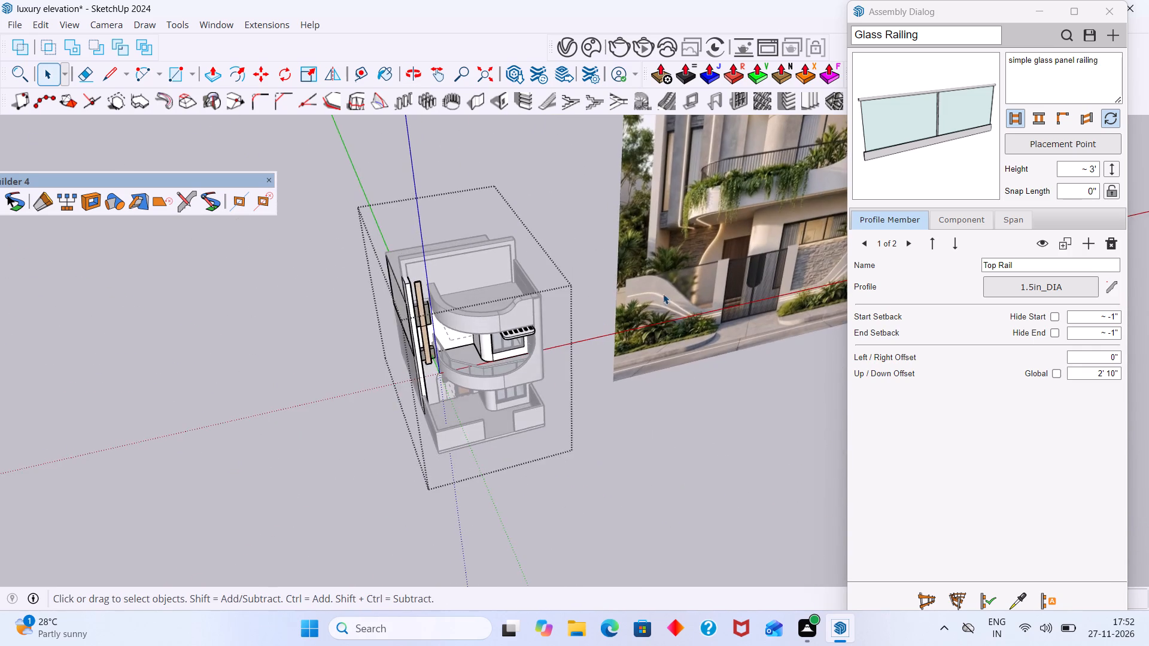
scroll(669, 283, up, 3)
click(546, 180)
Compare the raised fin and the extended wooden strip on the front elevation with the reference image.
shift+middle_drag(464, 250, 485, 287)
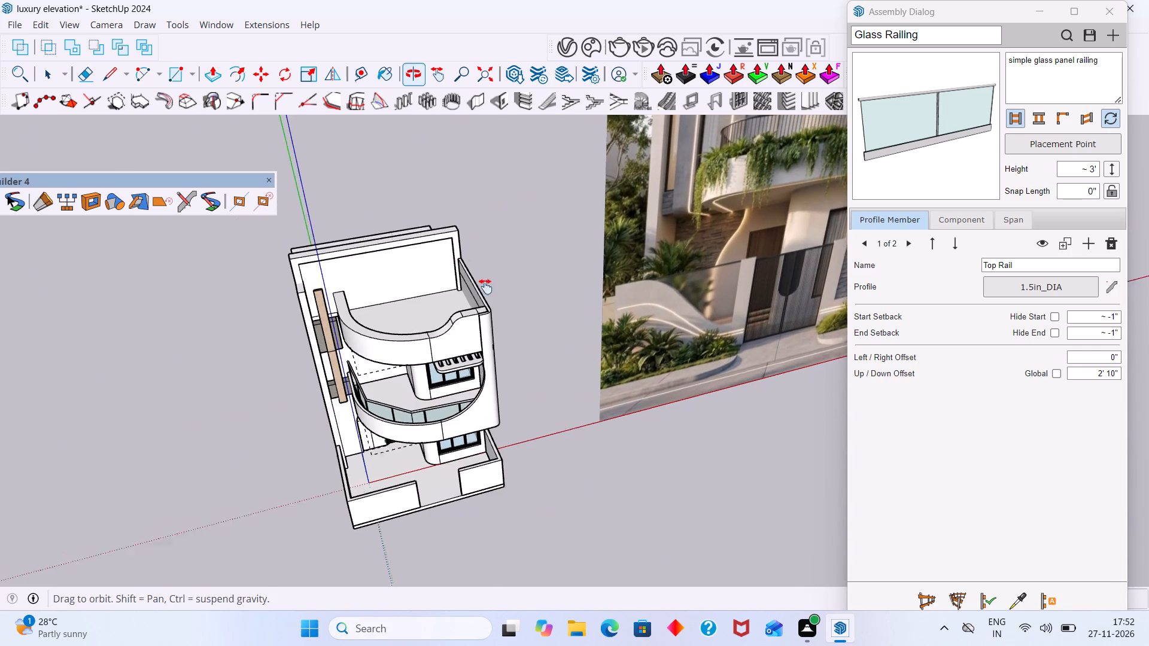
shift+middle_drag(485, 287, 487, 287)
scroll(528, 604, down, 3)
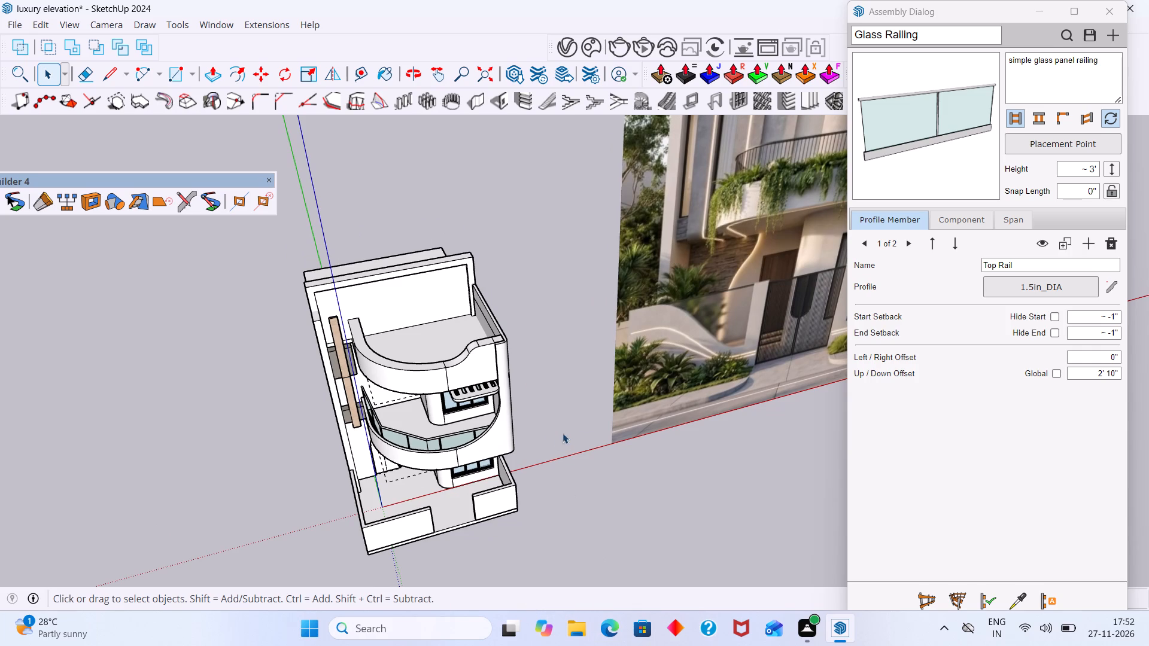
scroll(576, 412, down, 6)
middle_drag(561, 427, 510, 365)
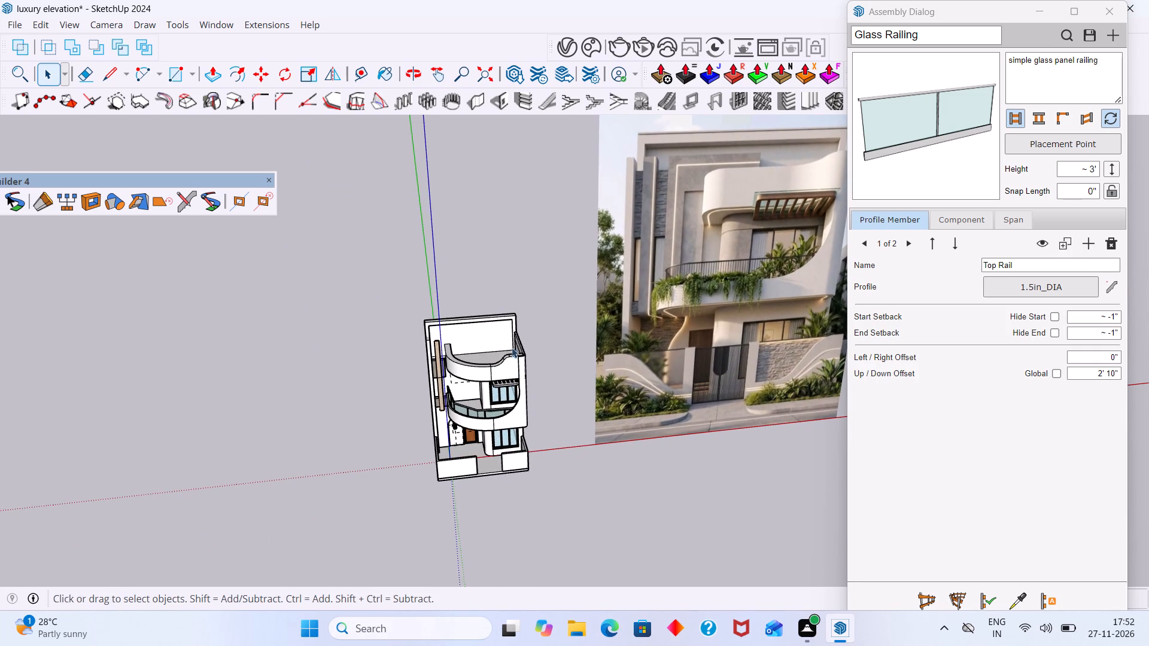
middle_drag(501, 297, 498, 289)
scroll(469, 371, up, 2)
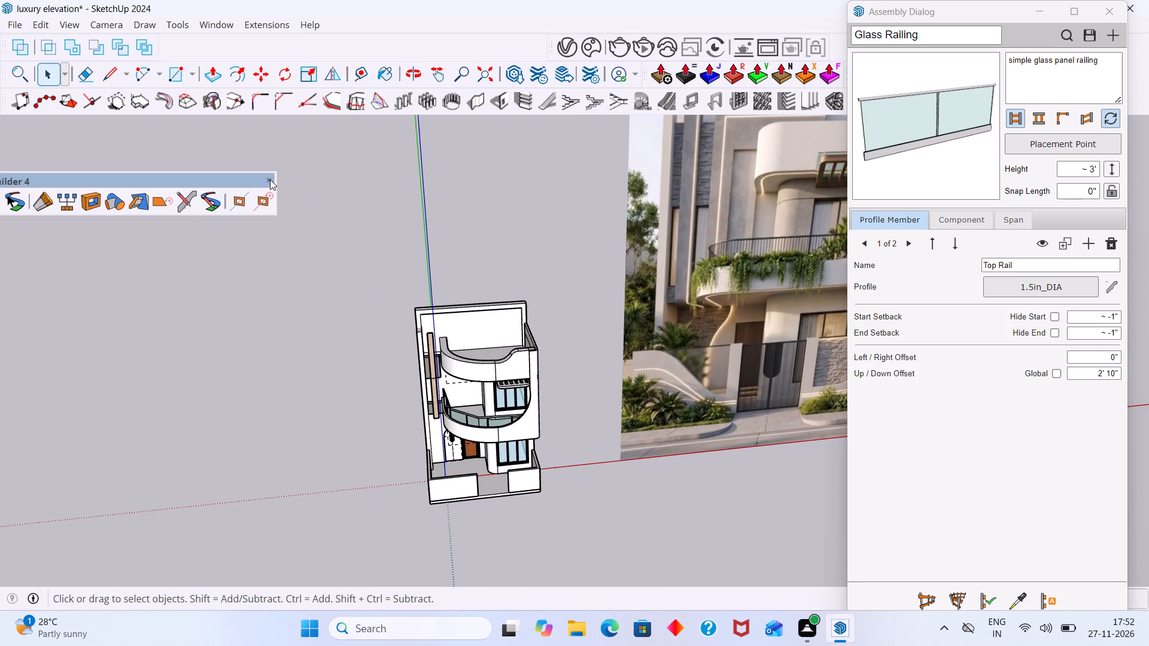
Close the floating Profile Builder toolbar.
click(270, 179)
Open the fin-side front boundary wall group for editing and select its front face.
scroll(337, 228, down, 4)
shift+middle_drag(406, 288, 294, 277)
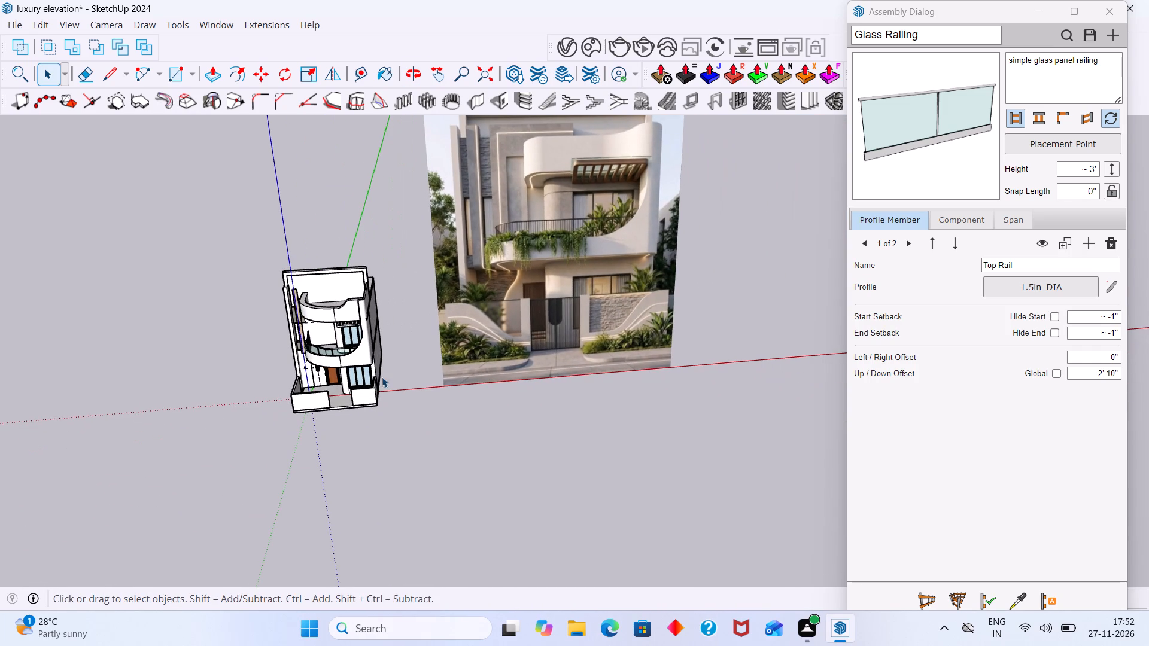
scroll(337, 425, up, 5)
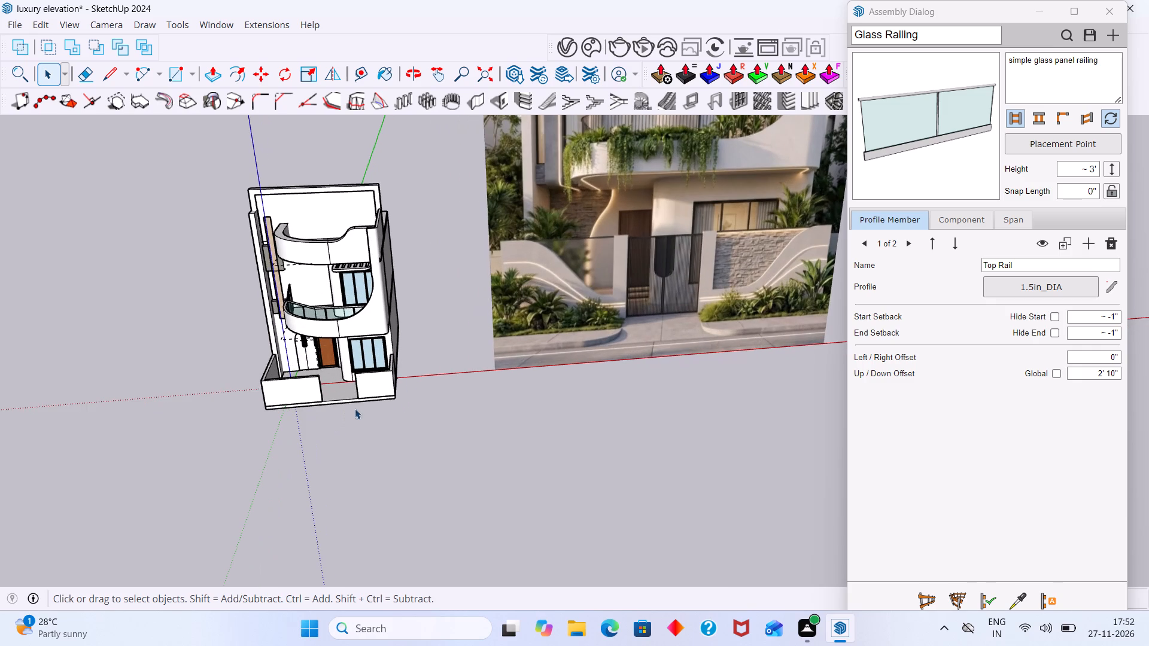
middle_drag(304, 402, 314, 348)
scroll(291, 376, up, 5)
click(282, 377)
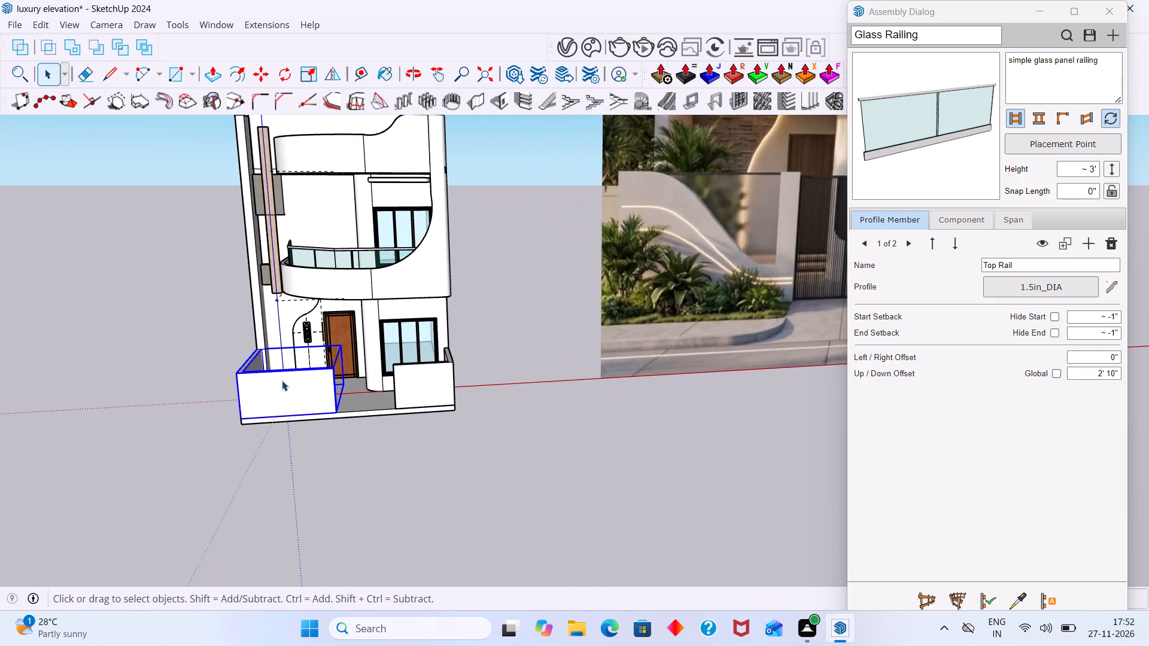
scroll(281, 385, up, 3)
triple_click(278, 381)
click(286, 384)
scroll(282, 384, up, 3)
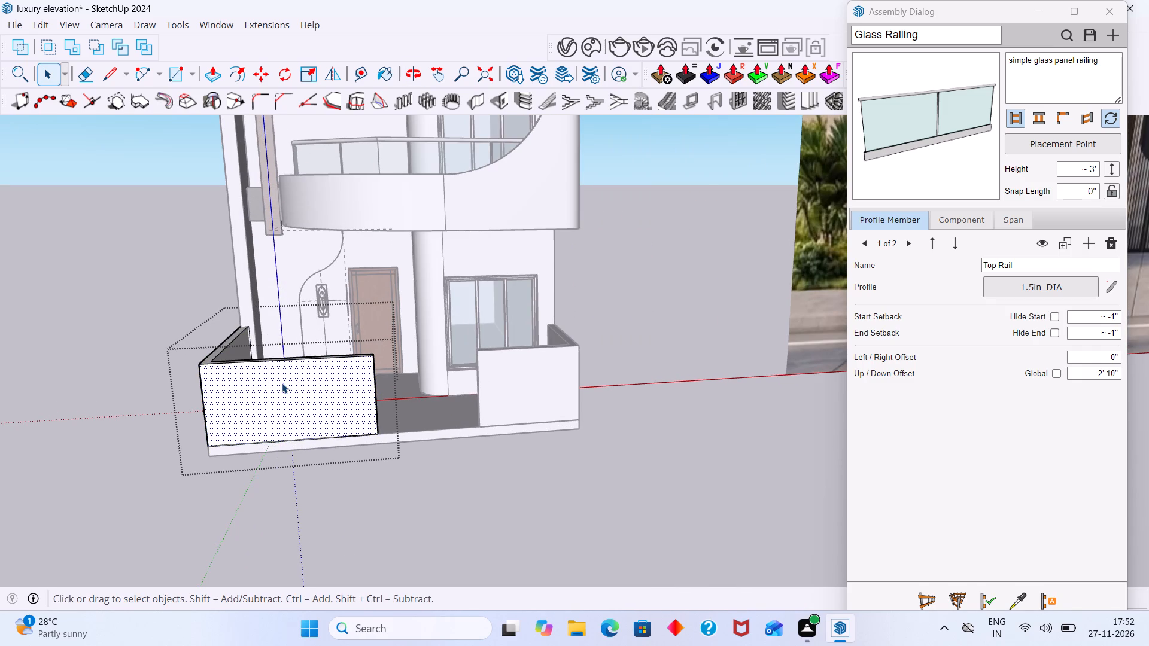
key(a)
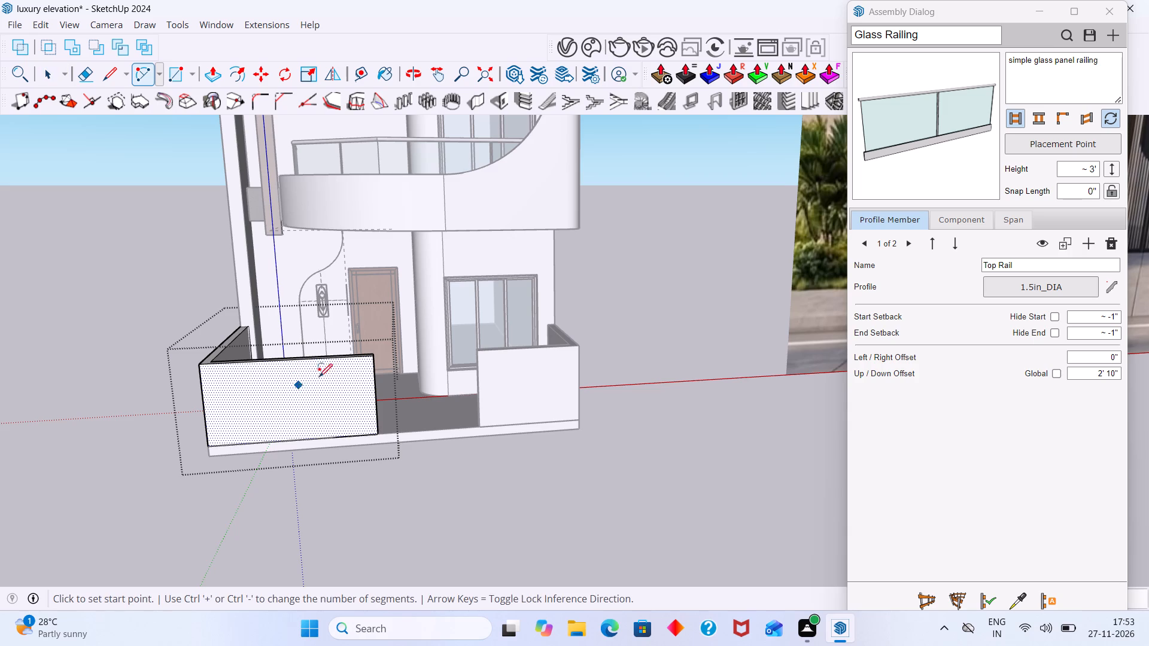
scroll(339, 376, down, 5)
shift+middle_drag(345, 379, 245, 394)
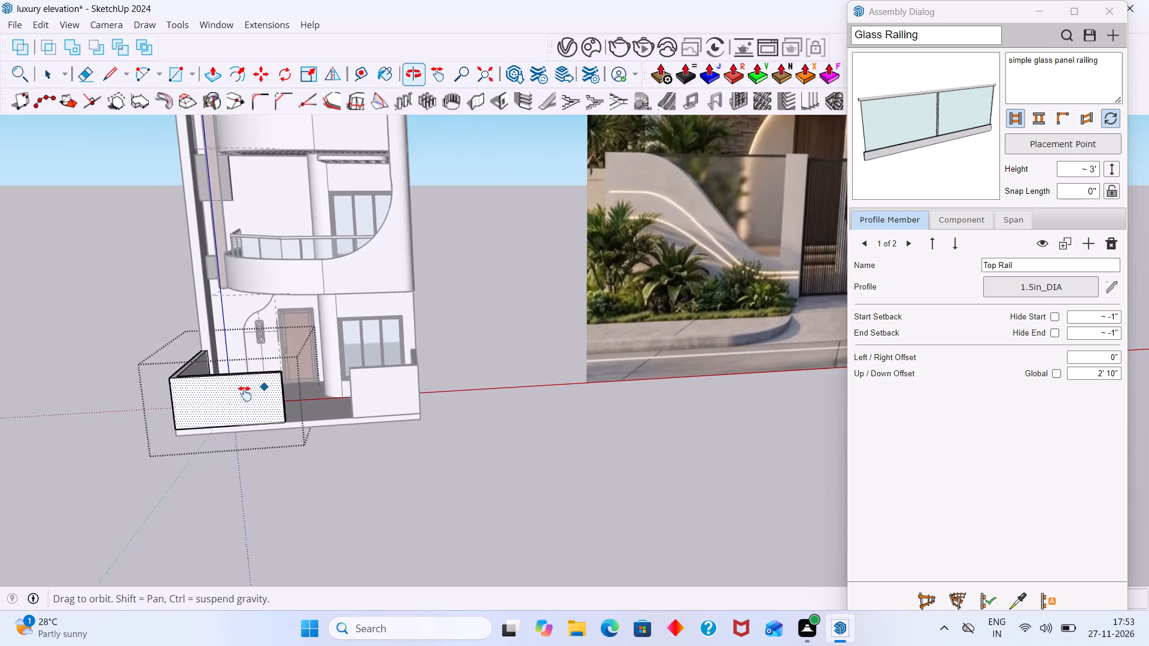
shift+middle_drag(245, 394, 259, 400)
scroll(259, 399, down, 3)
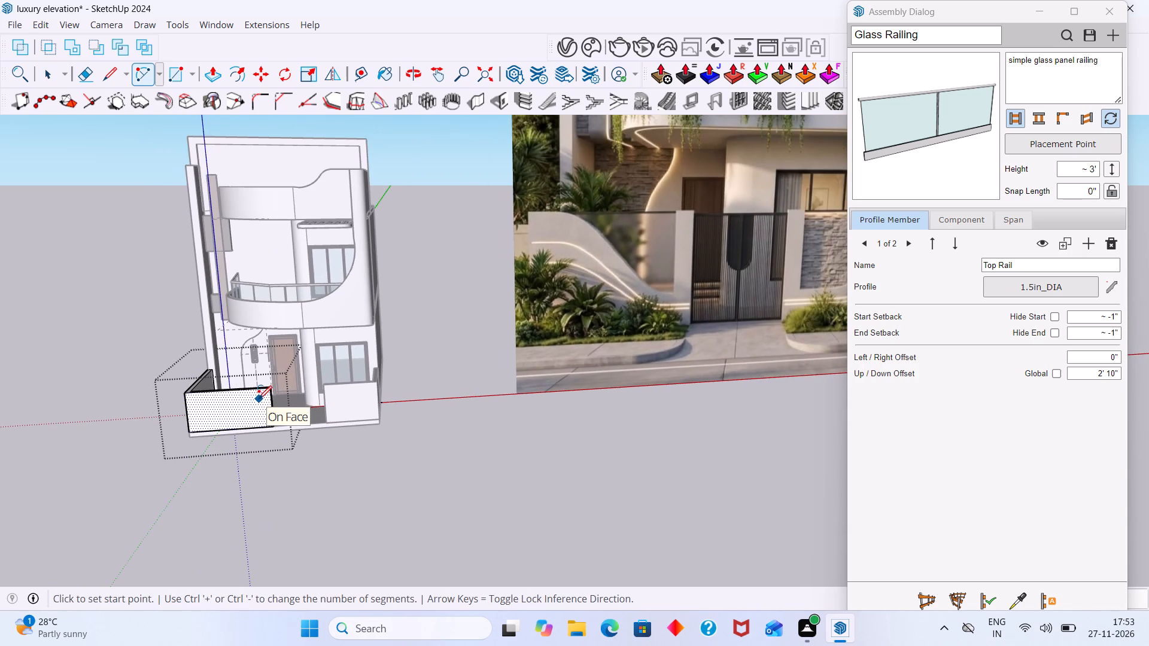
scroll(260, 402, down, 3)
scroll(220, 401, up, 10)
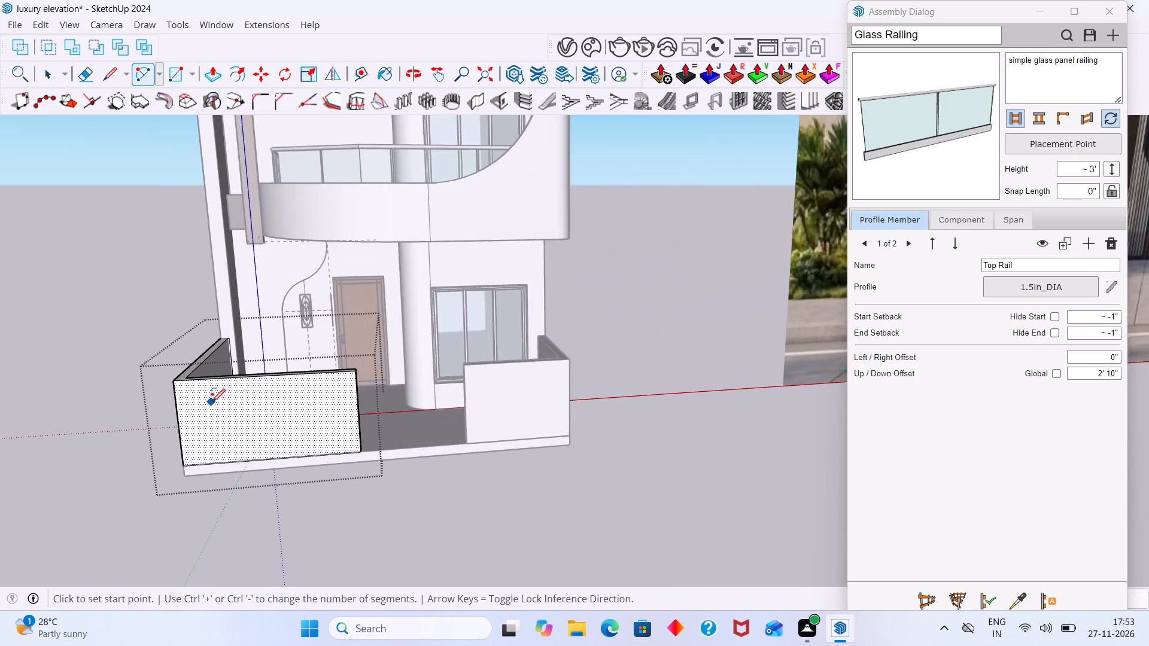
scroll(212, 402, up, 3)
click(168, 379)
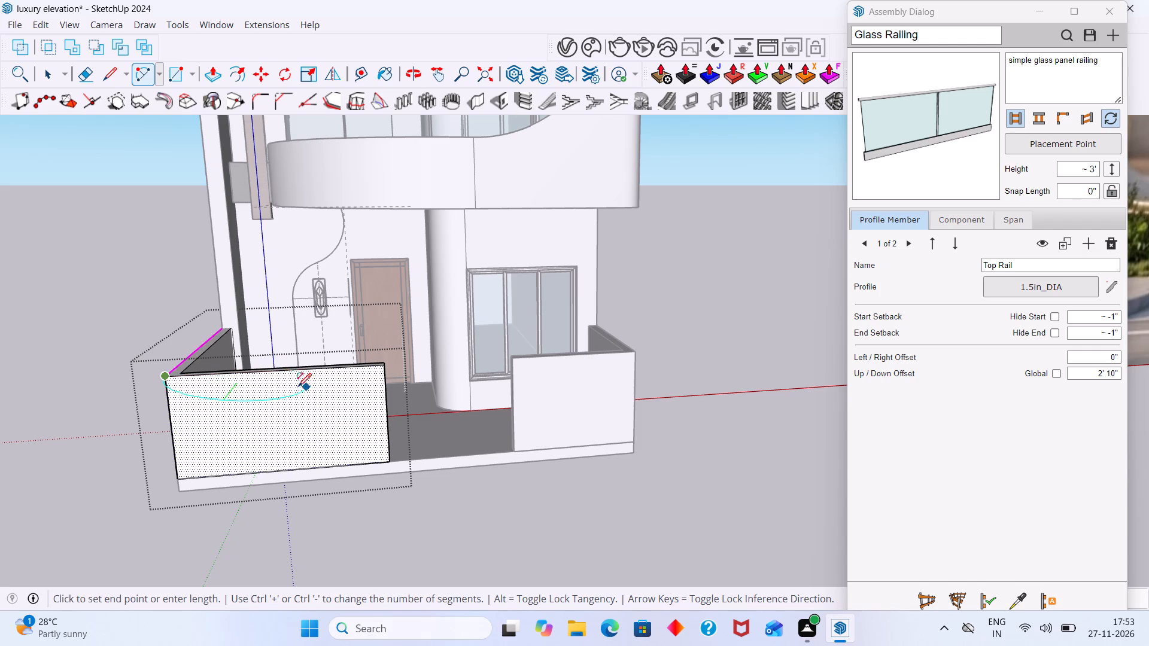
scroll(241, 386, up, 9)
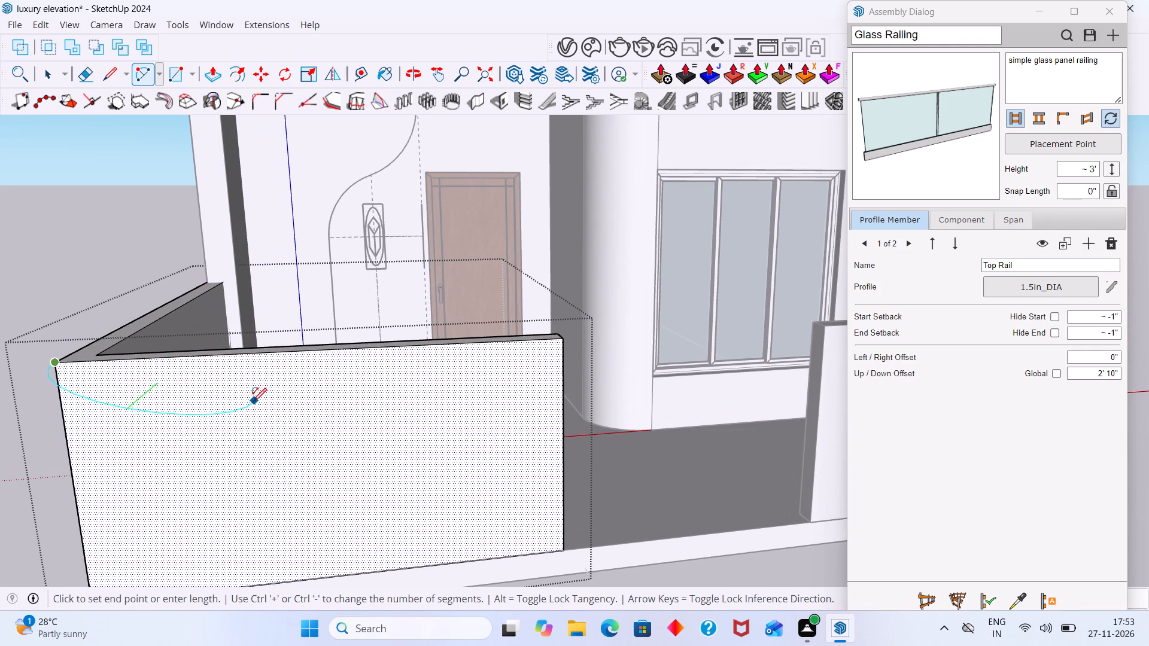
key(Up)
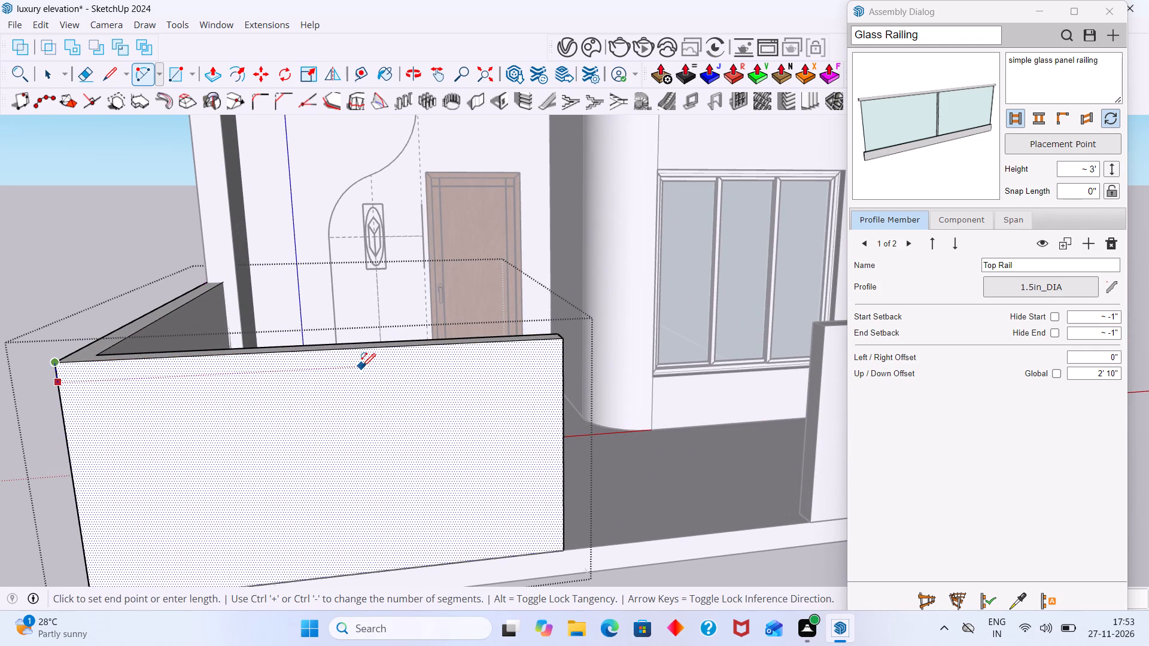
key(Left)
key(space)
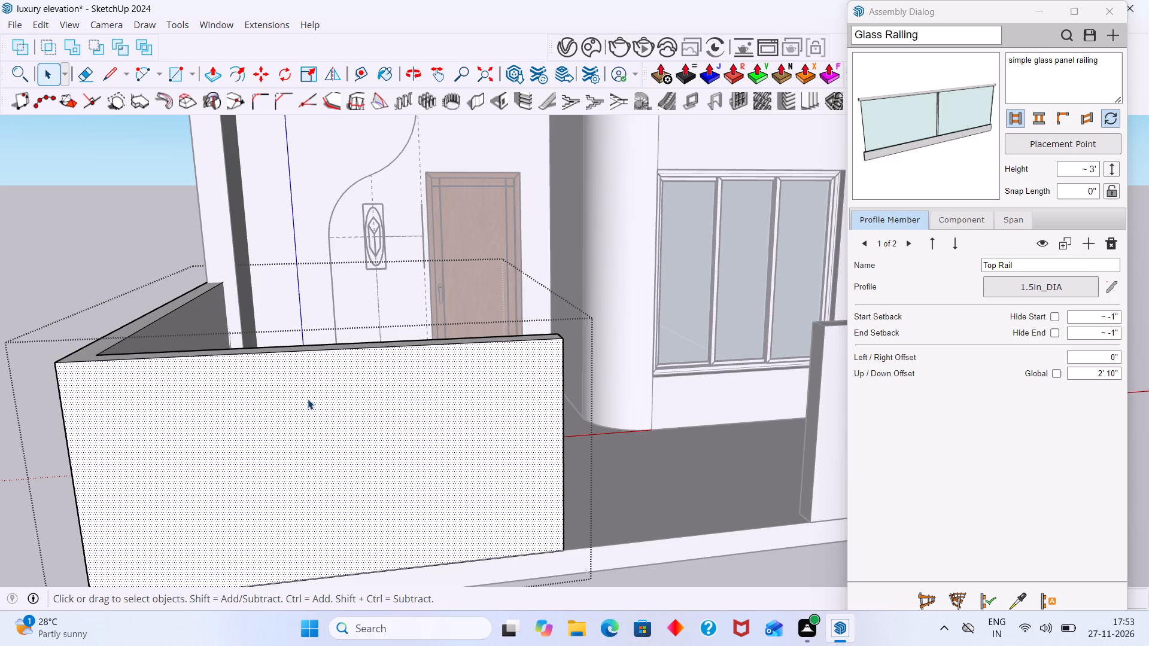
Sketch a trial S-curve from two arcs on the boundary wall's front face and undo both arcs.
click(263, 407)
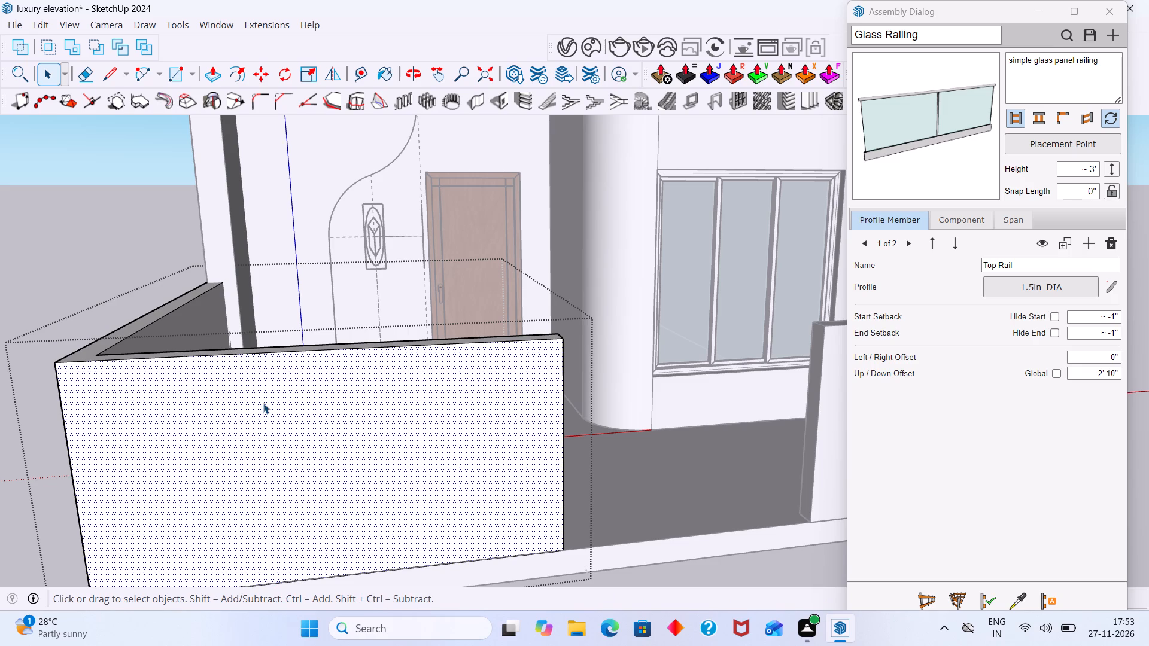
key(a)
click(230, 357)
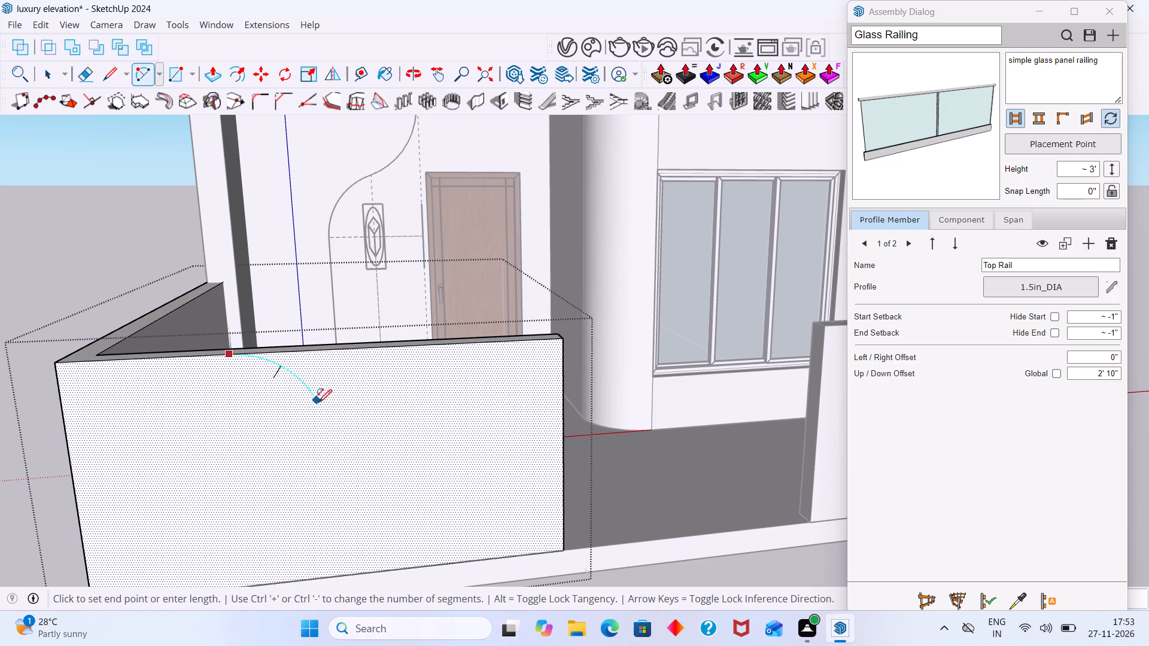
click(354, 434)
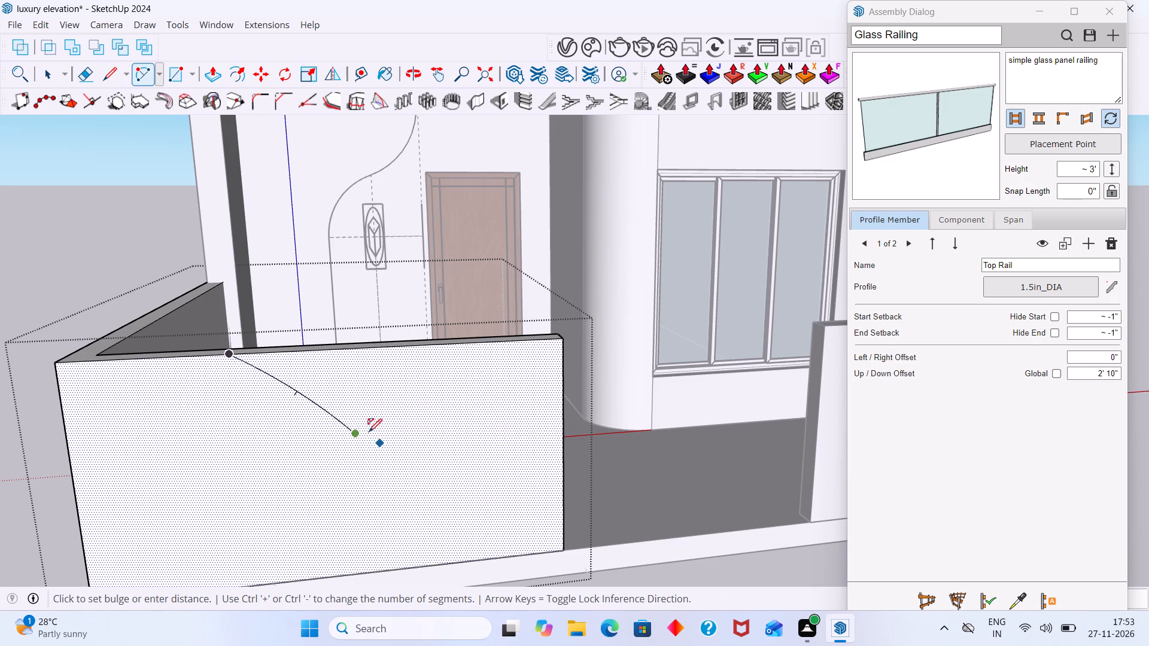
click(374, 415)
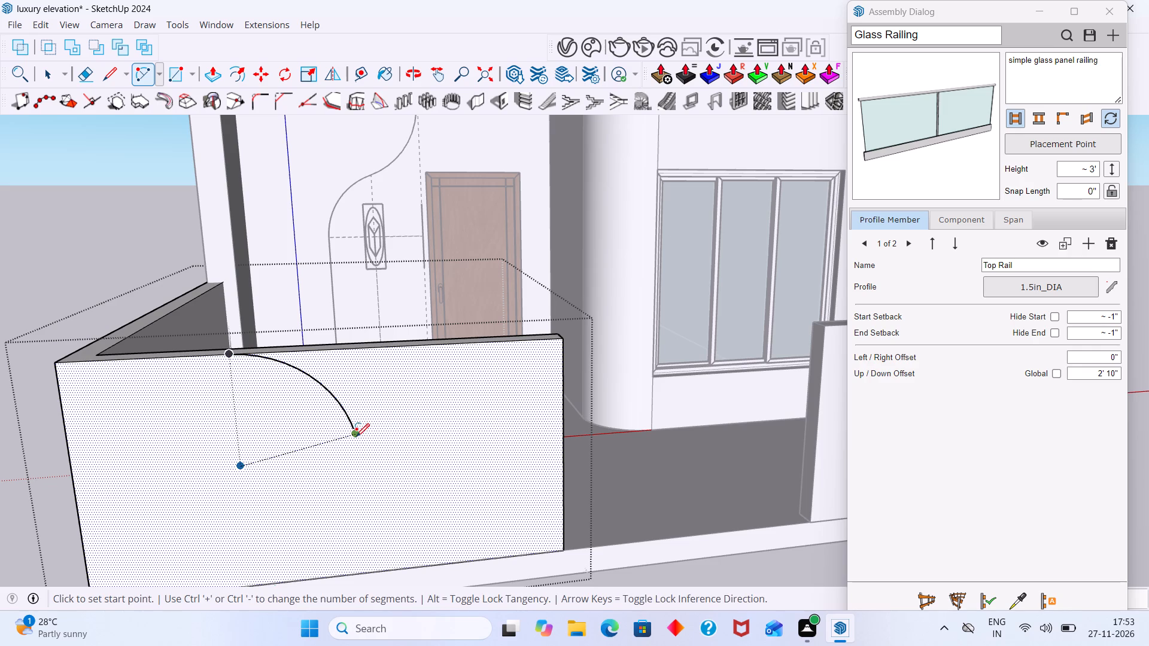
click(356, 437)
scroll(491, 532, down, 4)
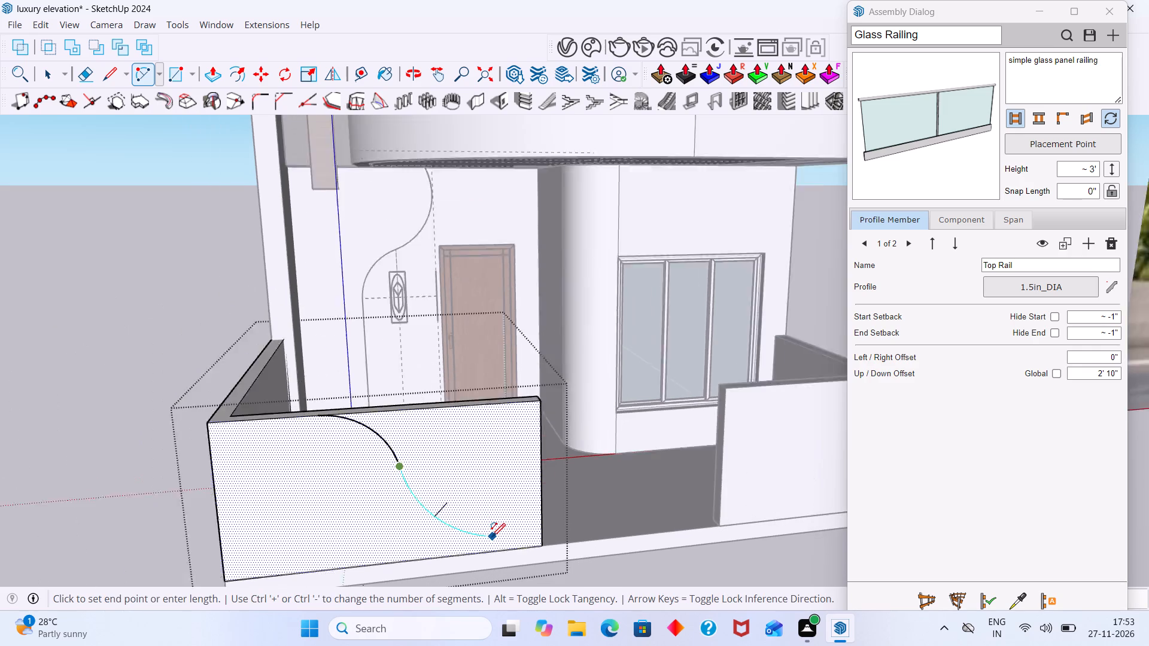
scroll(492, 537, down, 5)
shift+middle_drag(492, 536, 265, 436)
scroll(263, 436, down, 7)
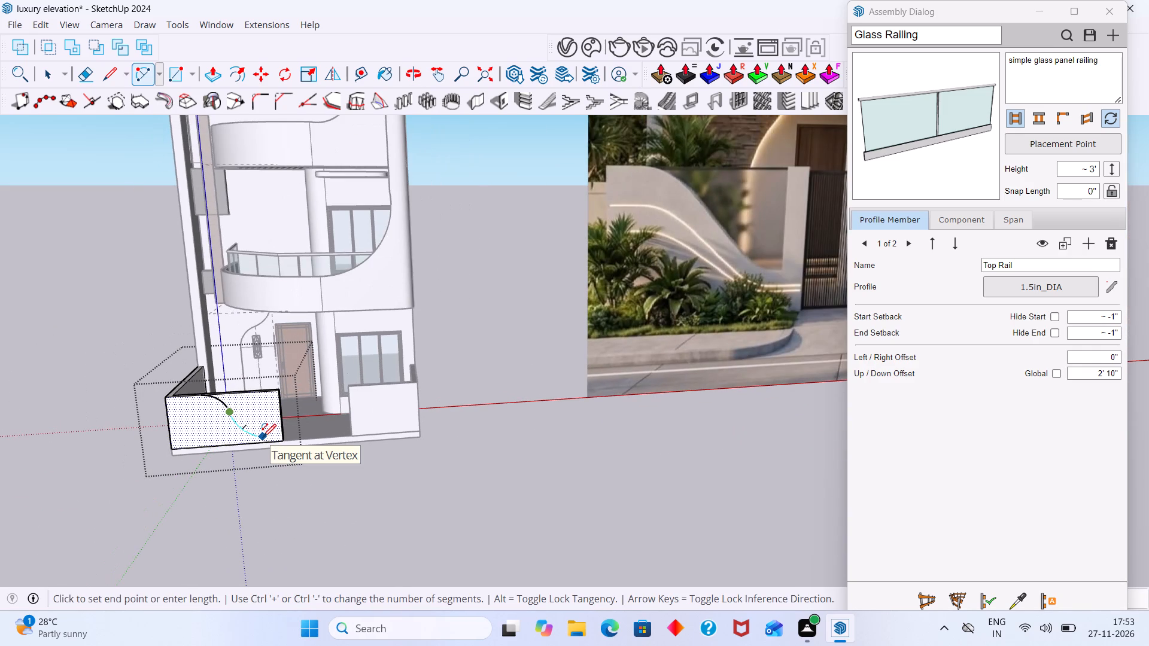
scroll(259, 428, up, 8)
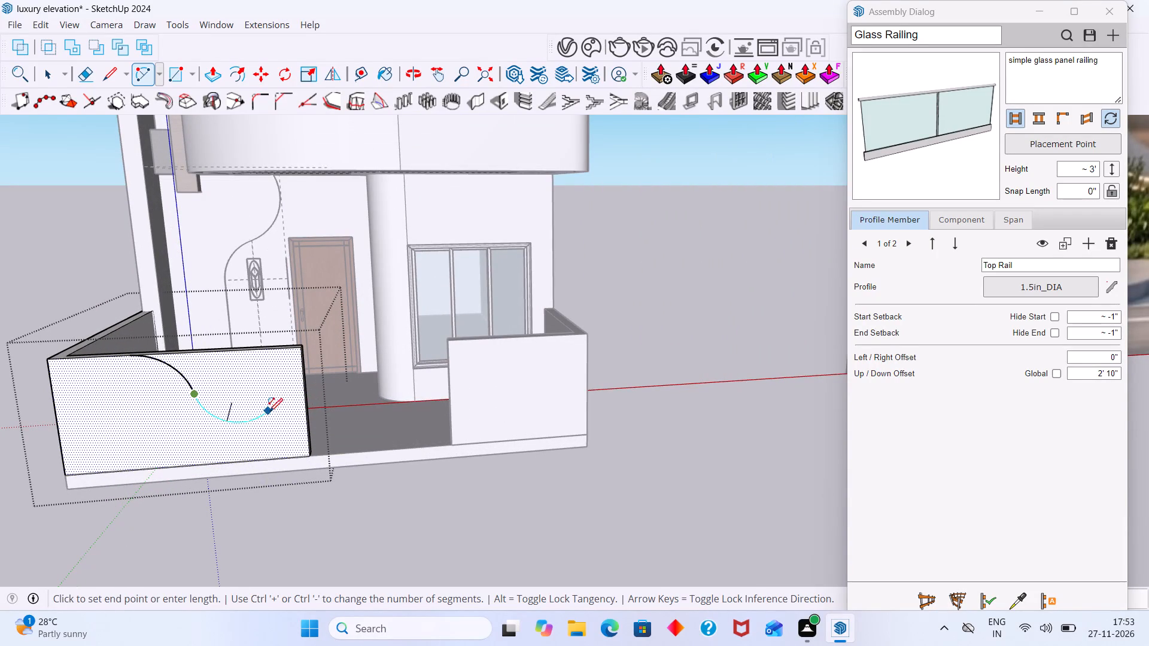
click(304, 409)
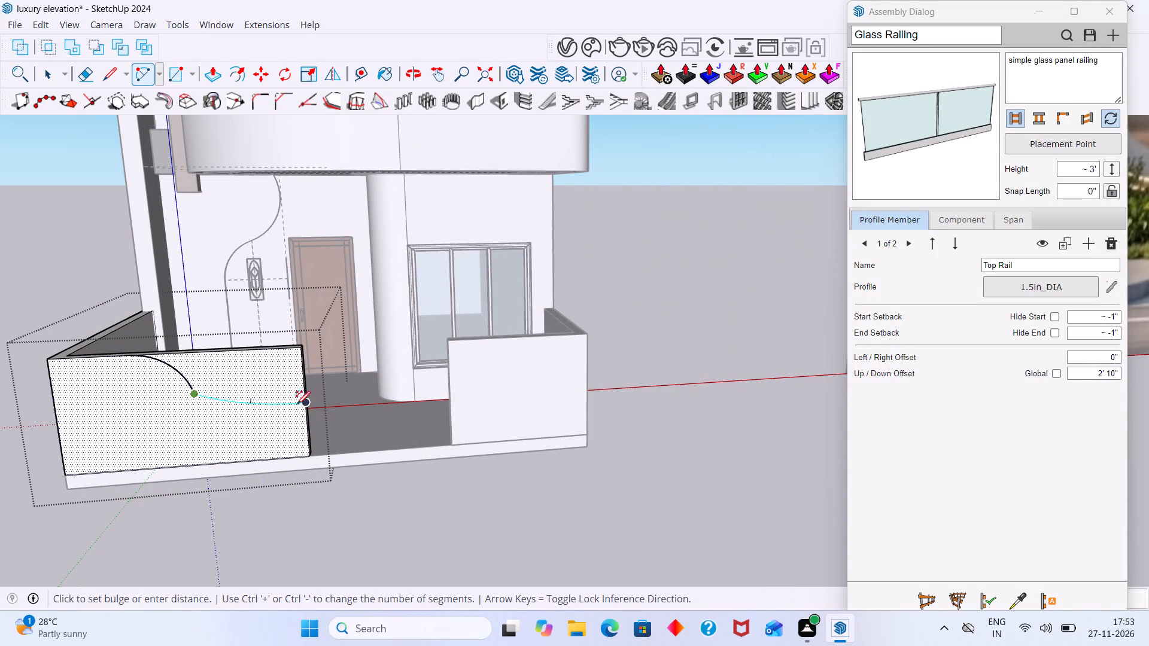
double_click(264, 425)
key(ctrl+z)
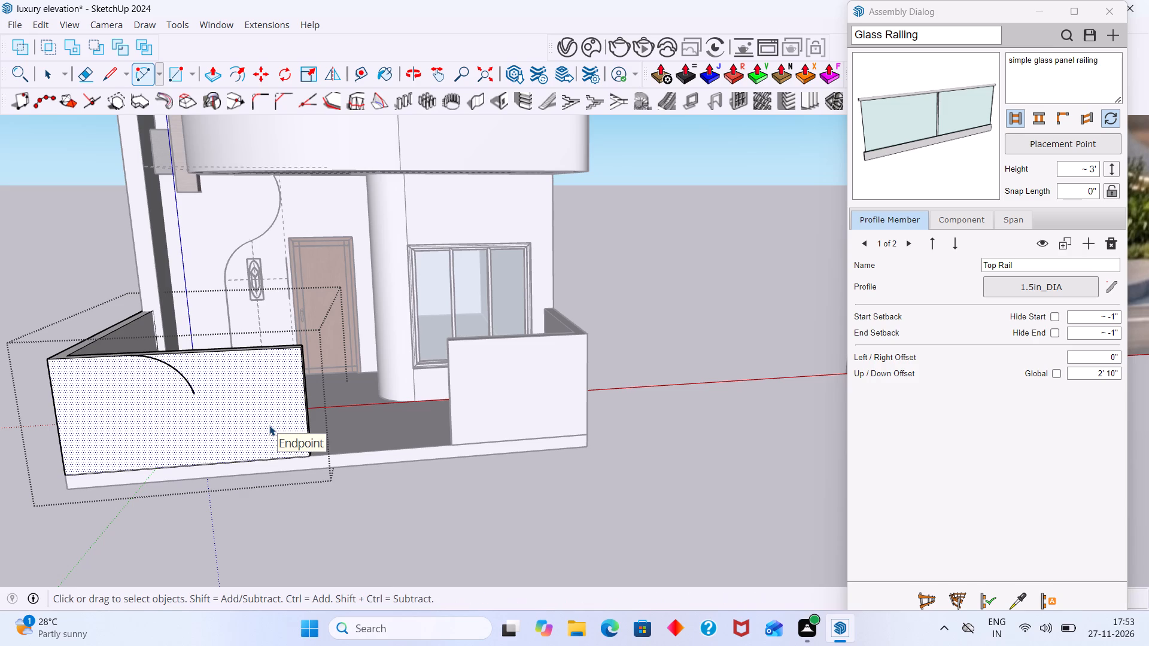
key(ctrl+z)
Draw an S-curve of two tangent arcs on the wall's front face, from the top edge near the outer corner to the gate-side edge.
key(a)
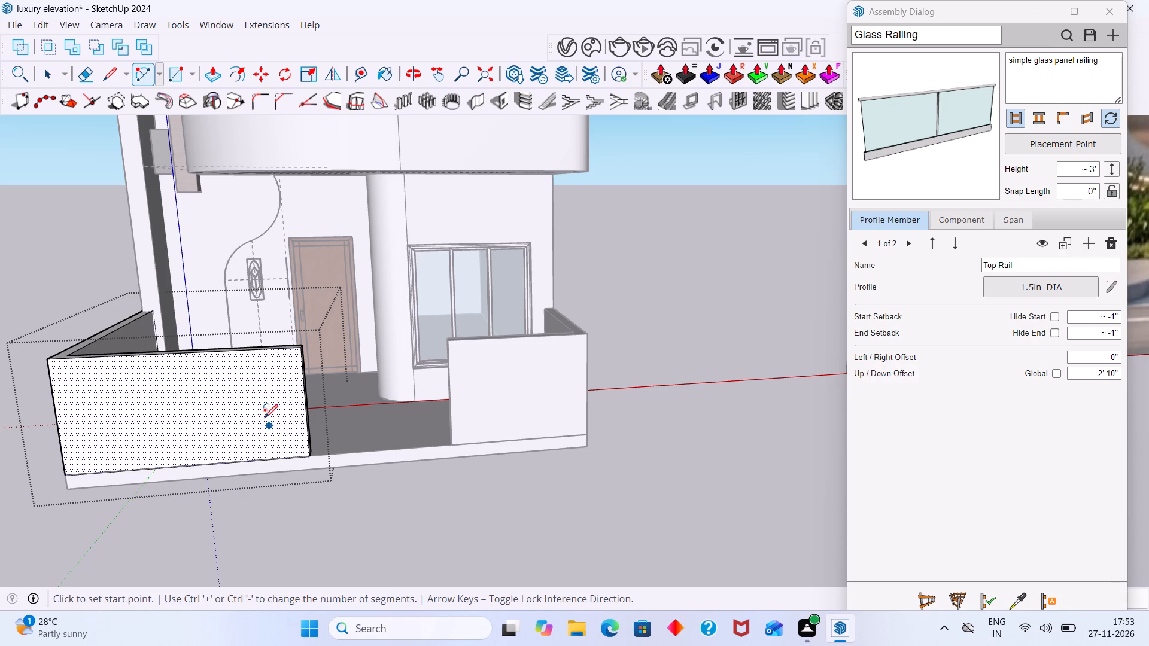
click(108, 357)
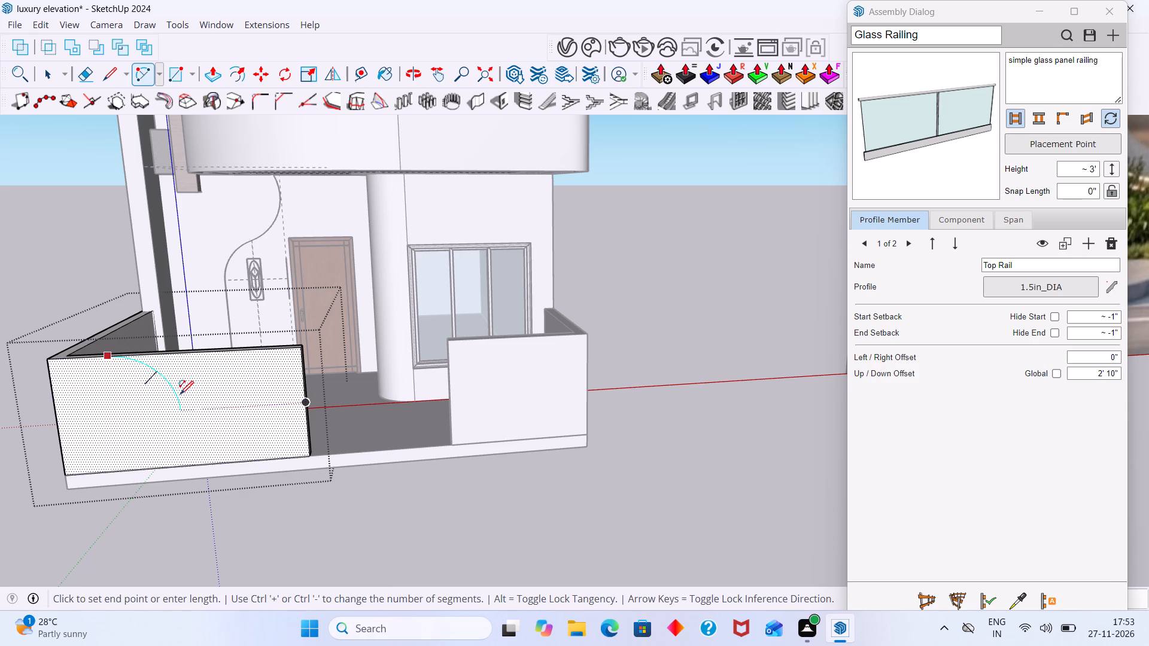
double_click(181, 391)
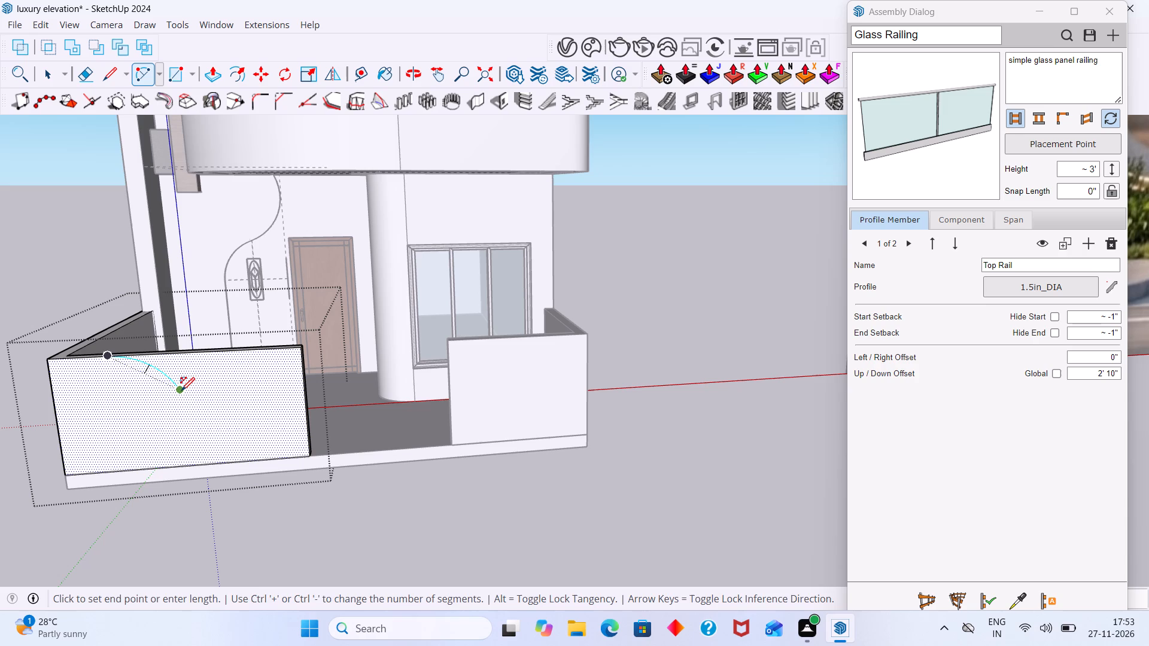
click(183, 393)
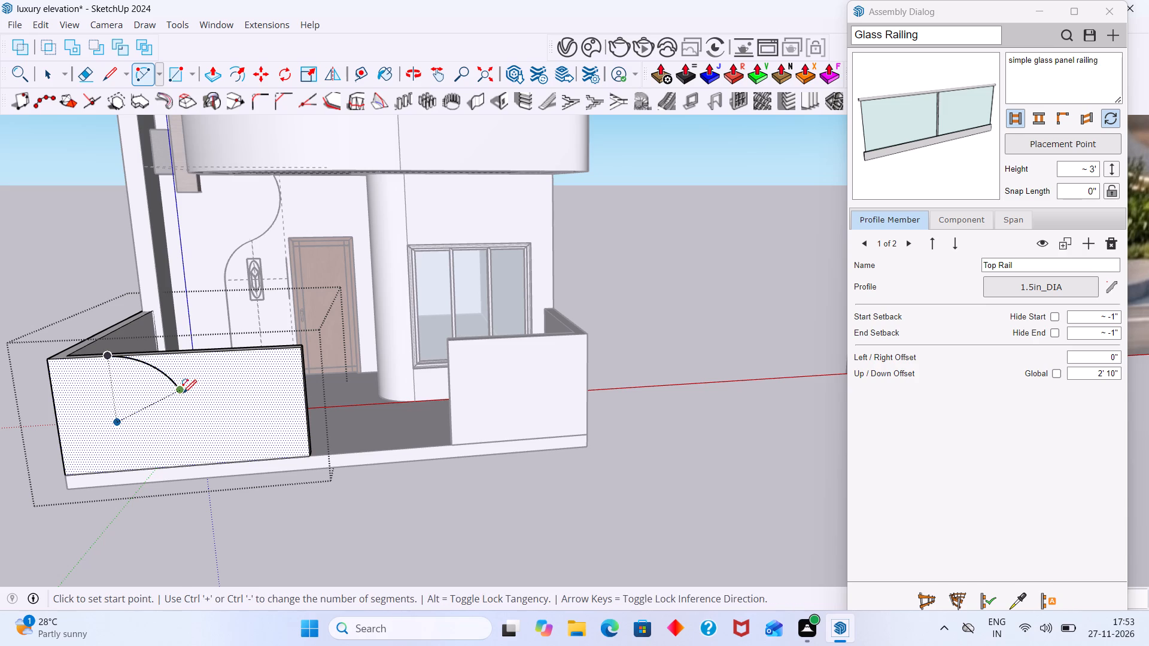
double_click(306, 402)
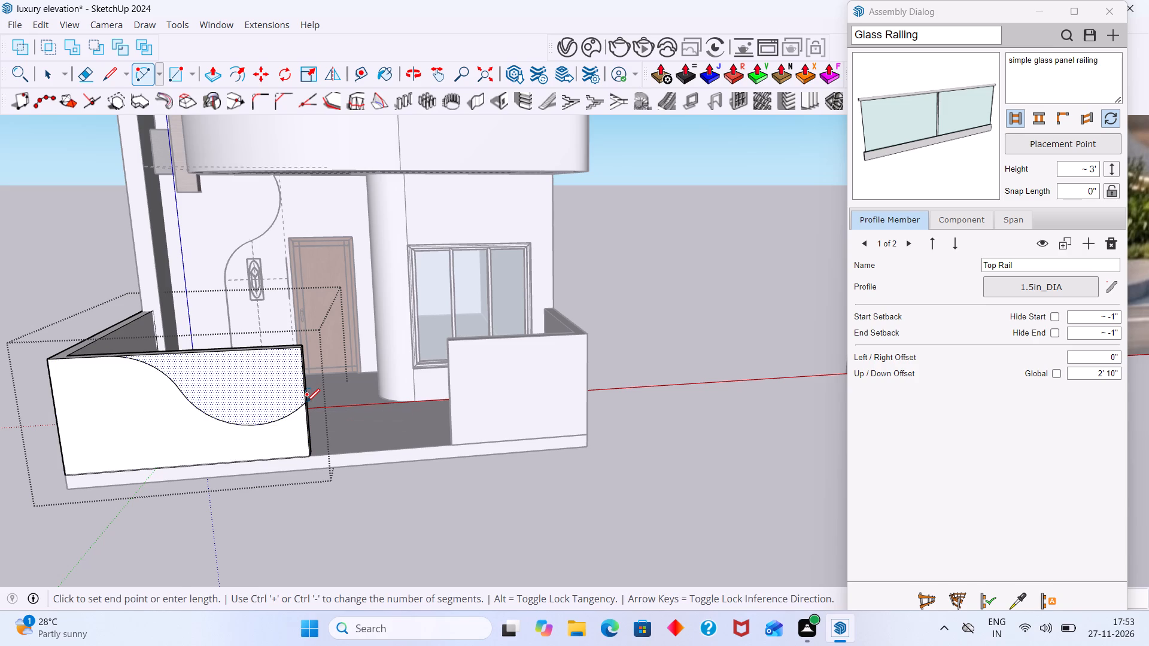
key(space)
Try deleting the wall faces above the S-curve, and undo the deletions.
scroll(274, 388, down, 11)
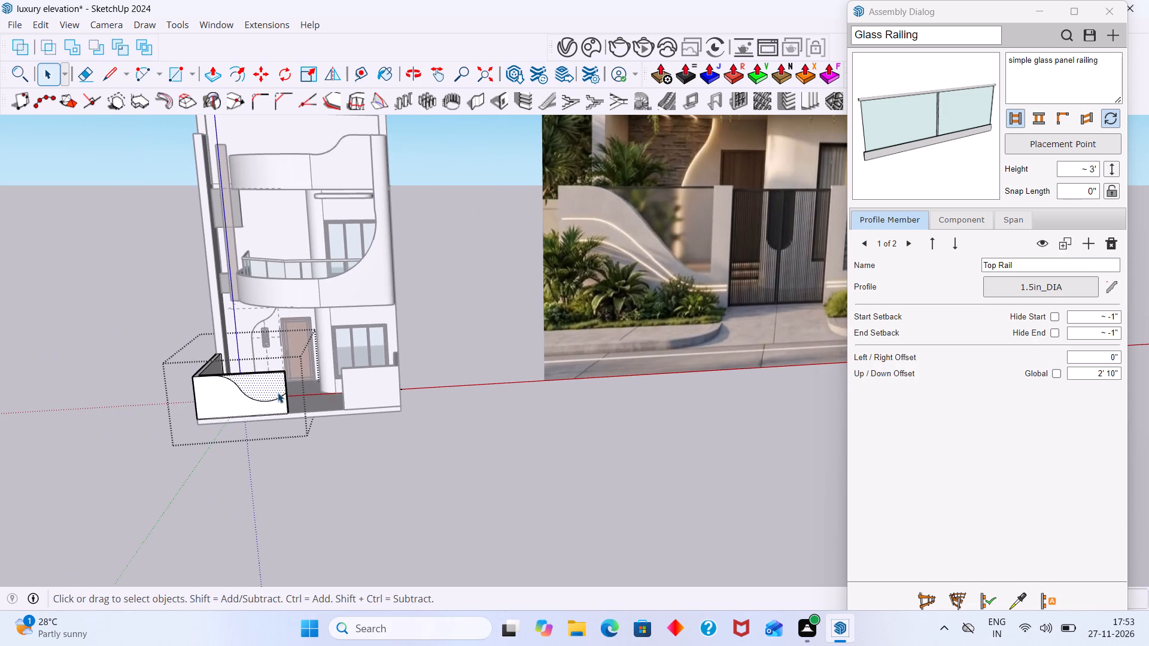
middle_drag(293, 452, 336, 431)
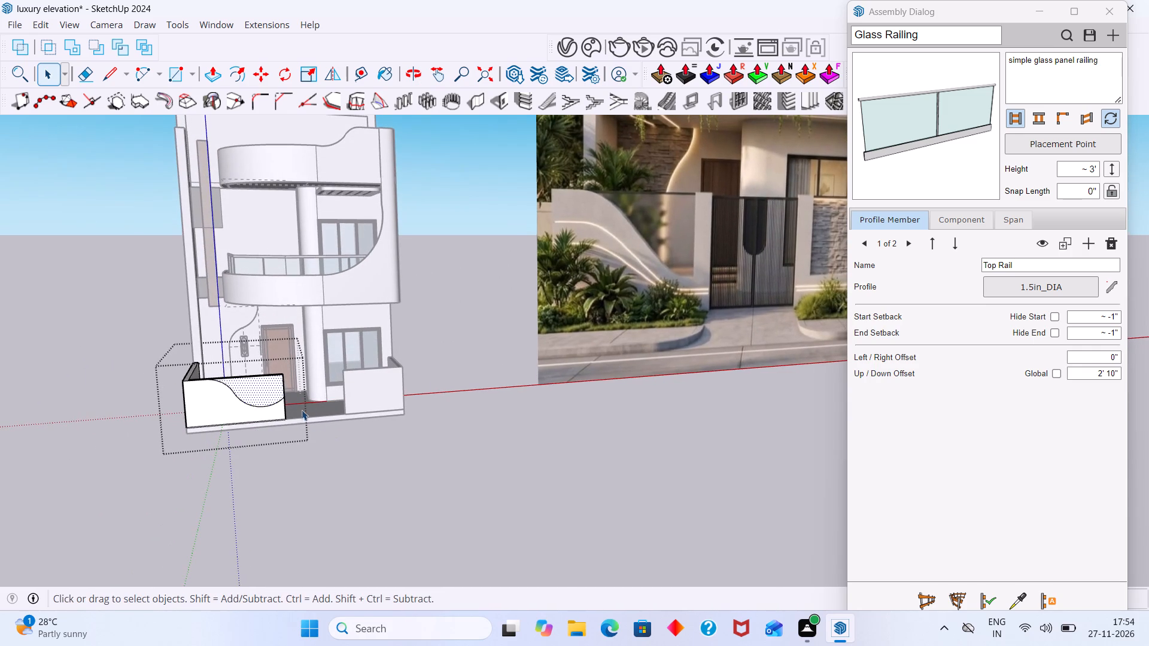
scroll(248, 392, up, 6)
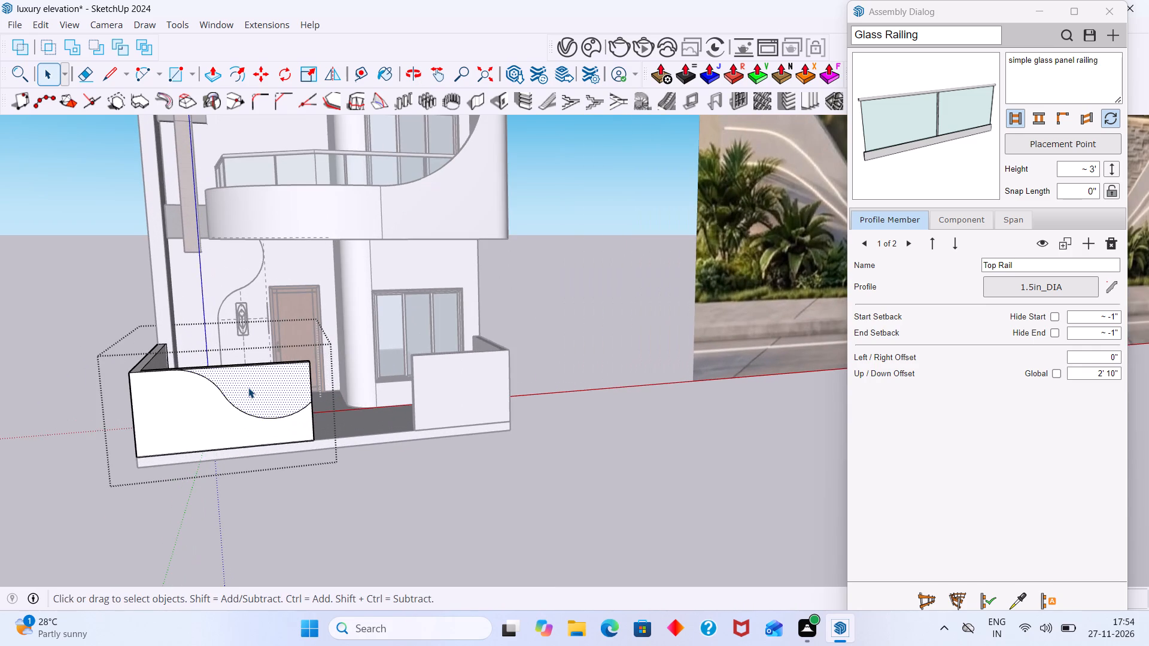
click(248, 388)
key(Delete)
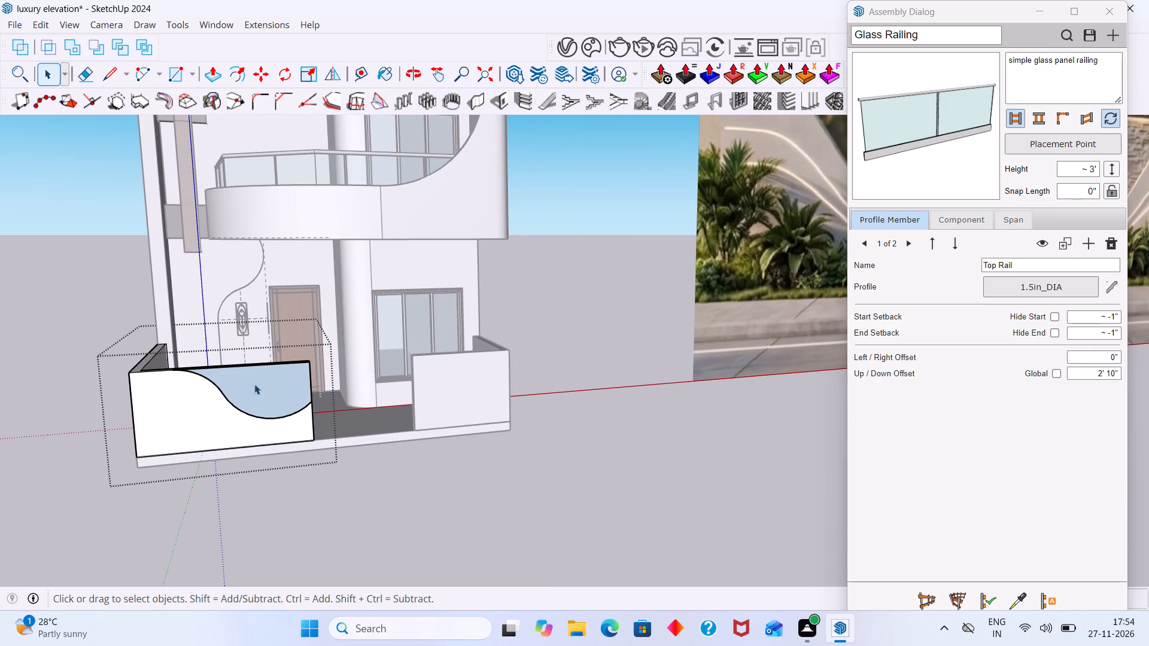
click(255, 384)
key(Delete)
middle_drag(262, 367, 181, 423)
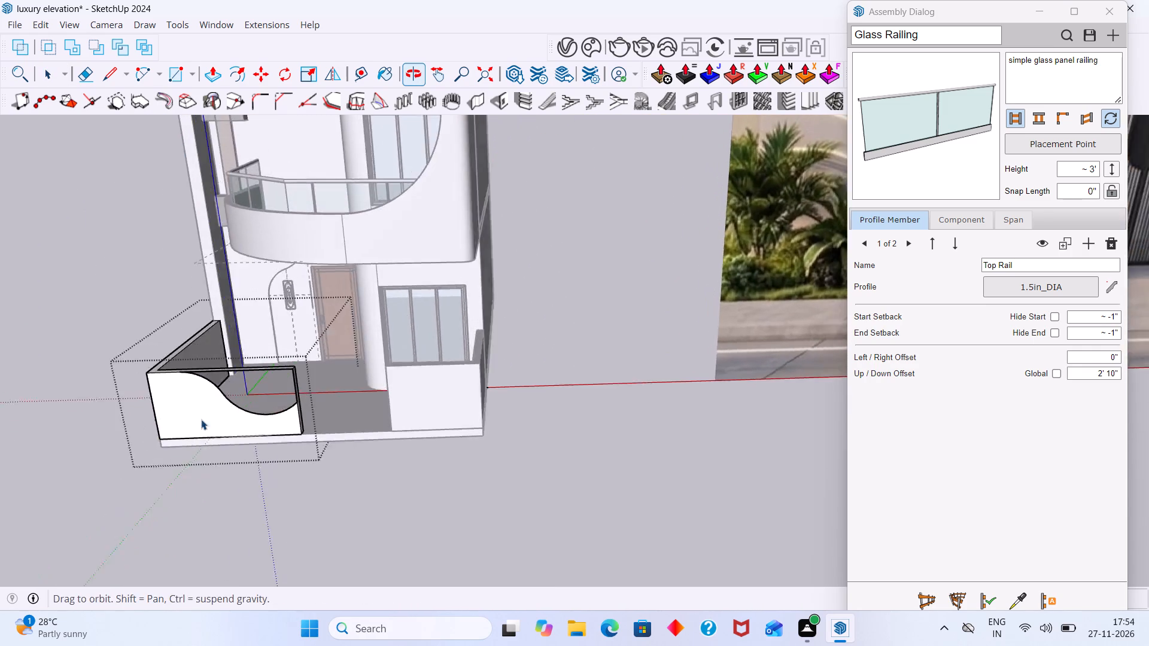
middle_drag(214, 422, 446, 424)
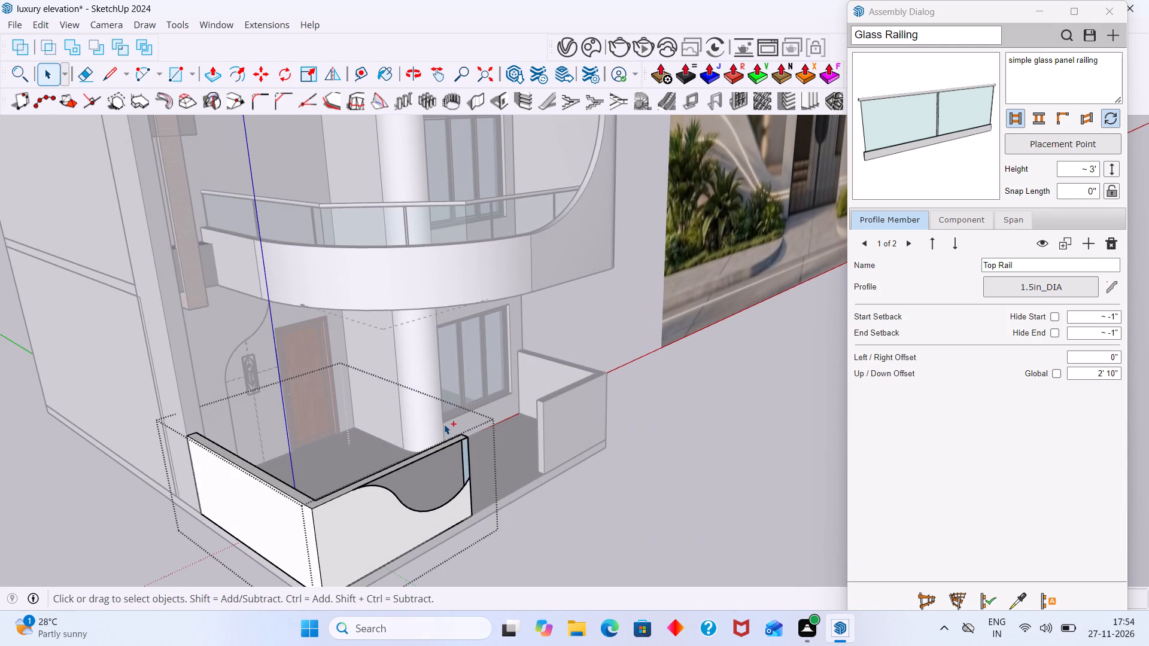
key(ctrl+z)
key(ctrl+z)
Push/Pull the face above the S-curve back through the wall's full thickness to cut the boundary wall's curved top.
middle_drag(429, 459, 254, 462)
scroll(297, 450, up, 9)
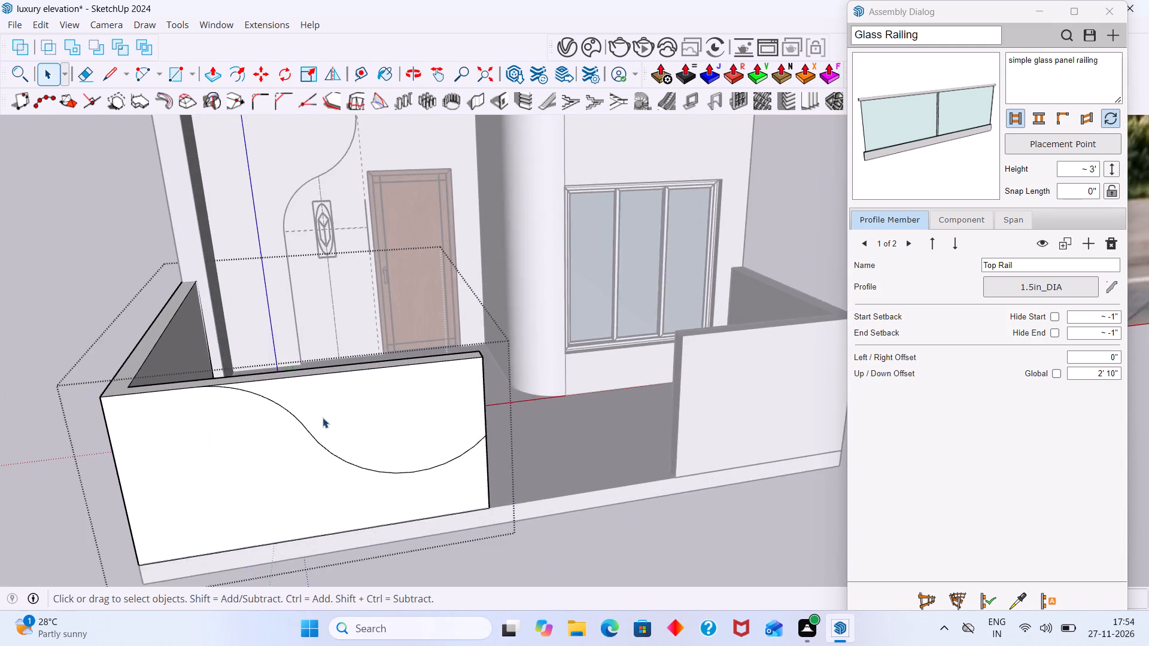
click(324, 415)
key(p)
click(334, 419)
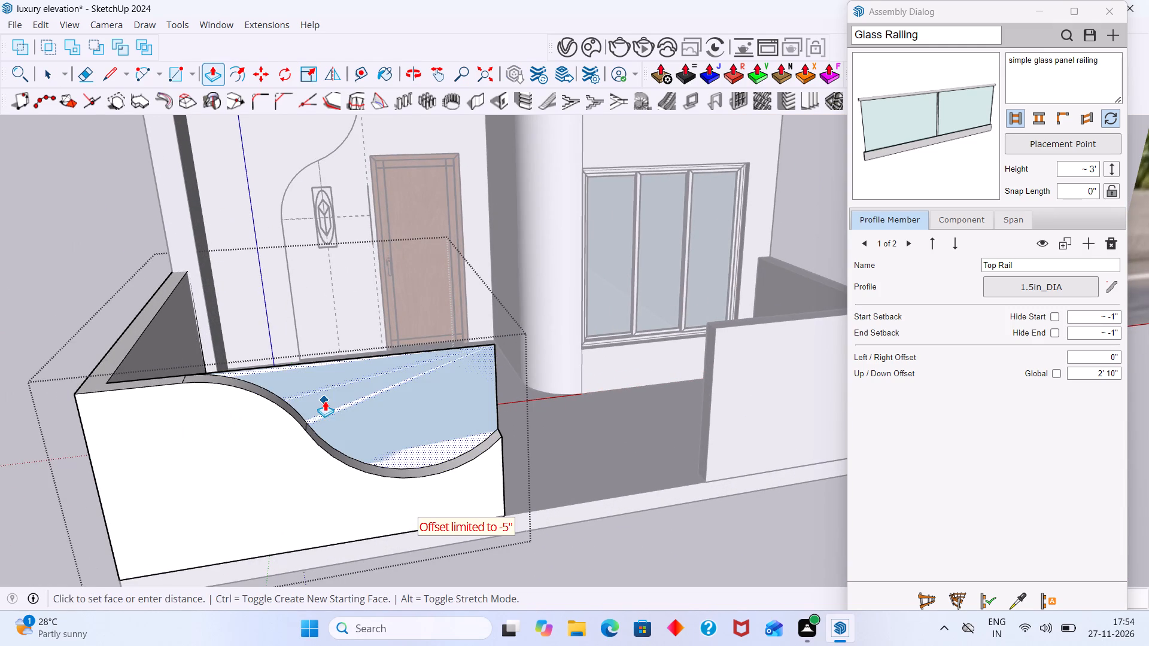
click(189, 371)
scroll(345, 388, down, 6)
middle_drag(445, 383, 421, 333)
scroll(421, 334, down, 3)
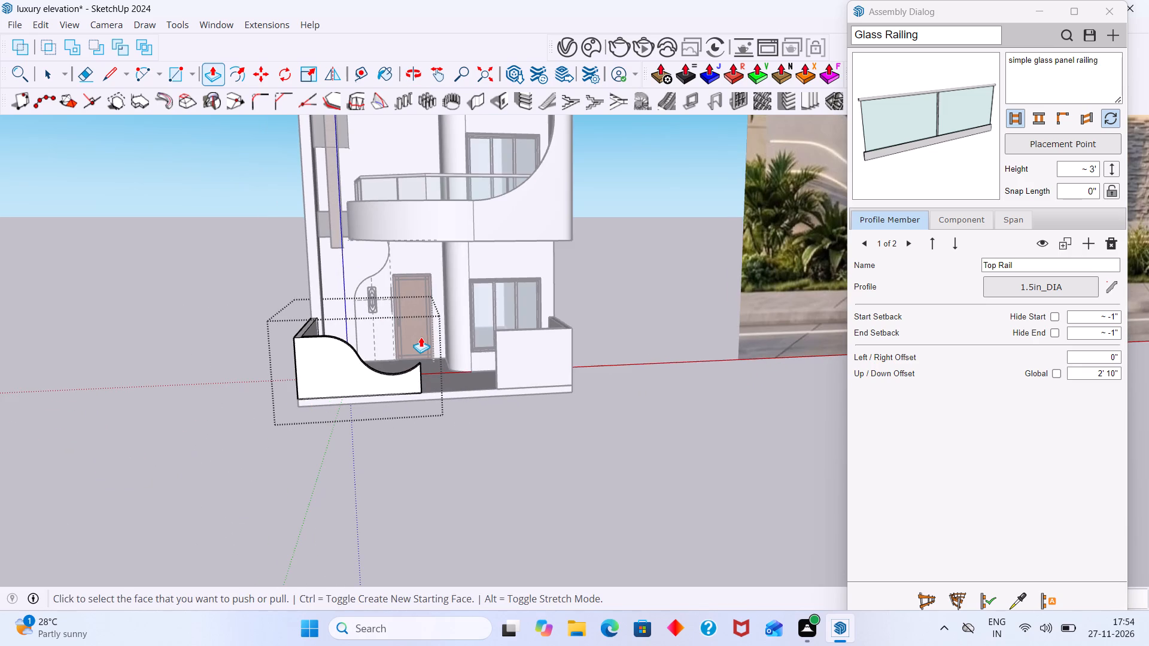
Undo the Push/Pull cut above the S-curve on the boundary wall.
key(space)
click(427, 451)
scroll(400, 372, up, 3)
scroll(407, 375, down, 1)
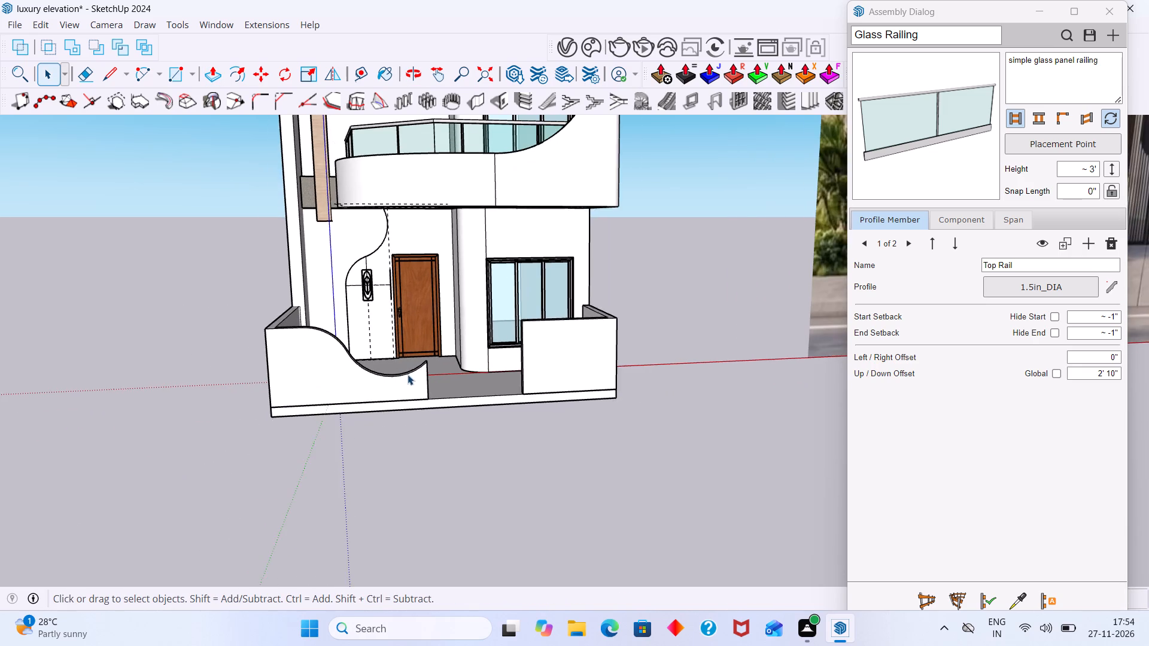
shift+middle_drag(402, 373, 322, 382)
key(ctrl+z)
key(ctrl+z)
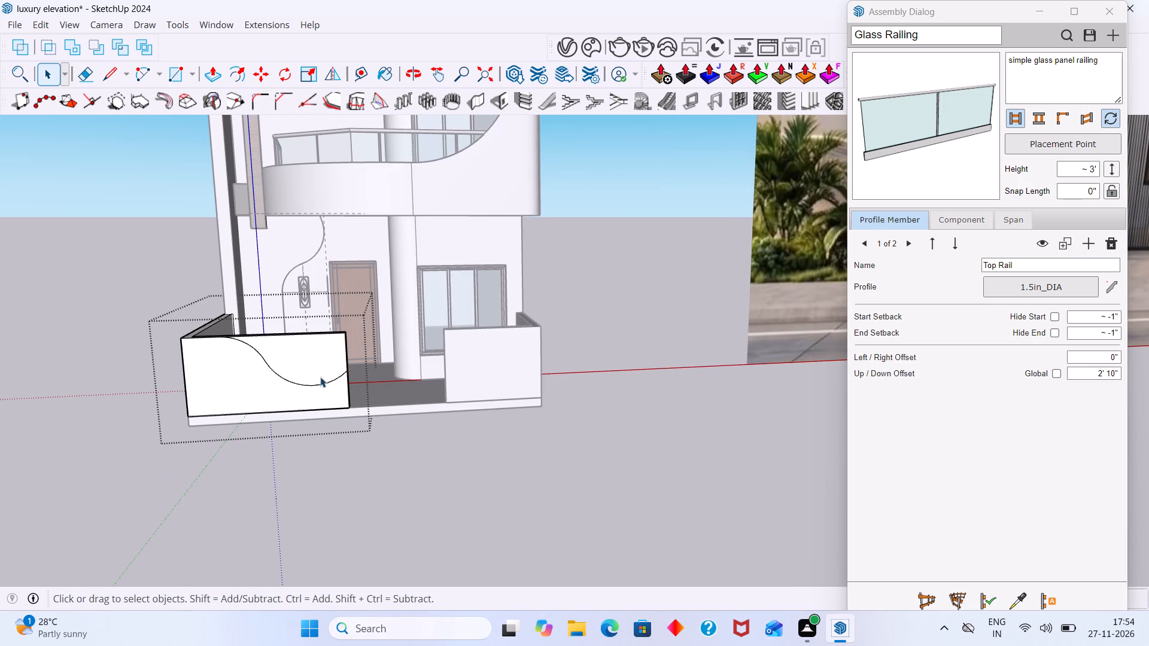
Examine the wall face above the S-curve and compare the wall with the reference image.
scroll(311, 358, up, 4)
middle_drag(289, 361, 375, 389)
scroll(342, 397, up, 4)
click(320, 390)
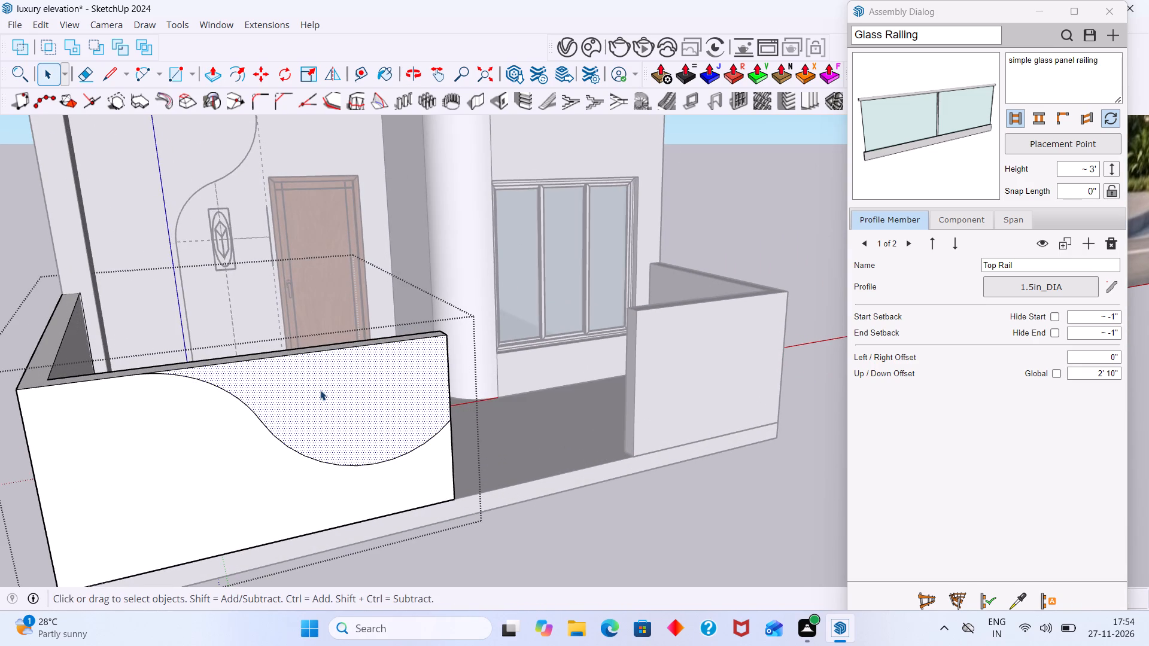
middle_drag(385, 395, 421, 381)
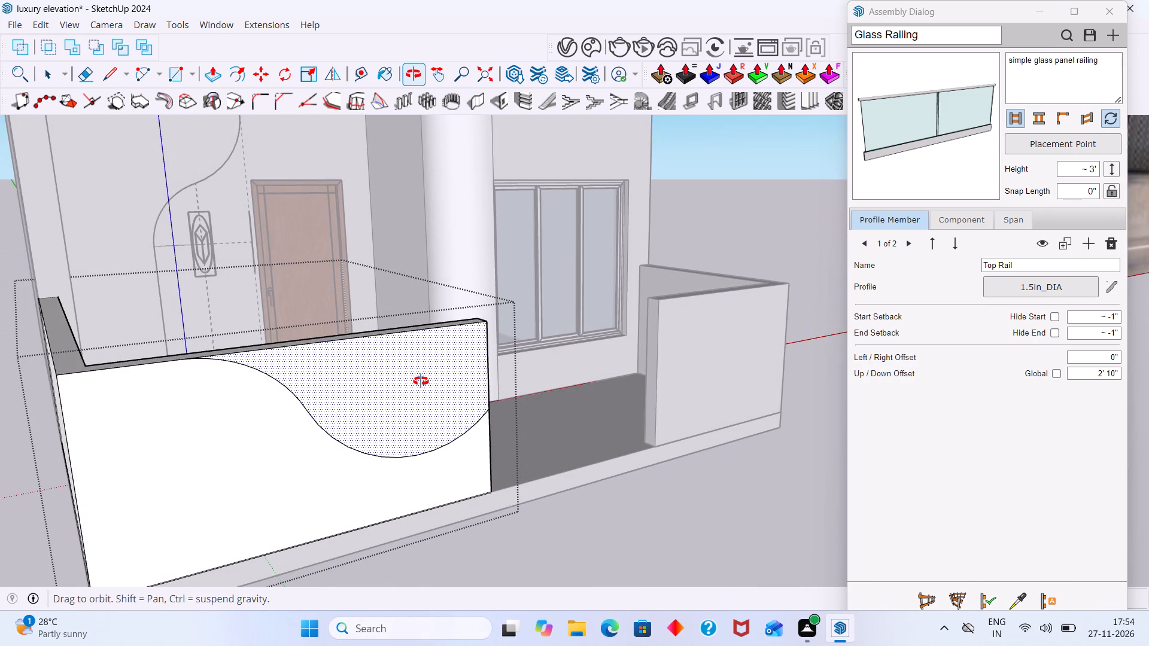
middle_drag(421, 381, 352, 400)
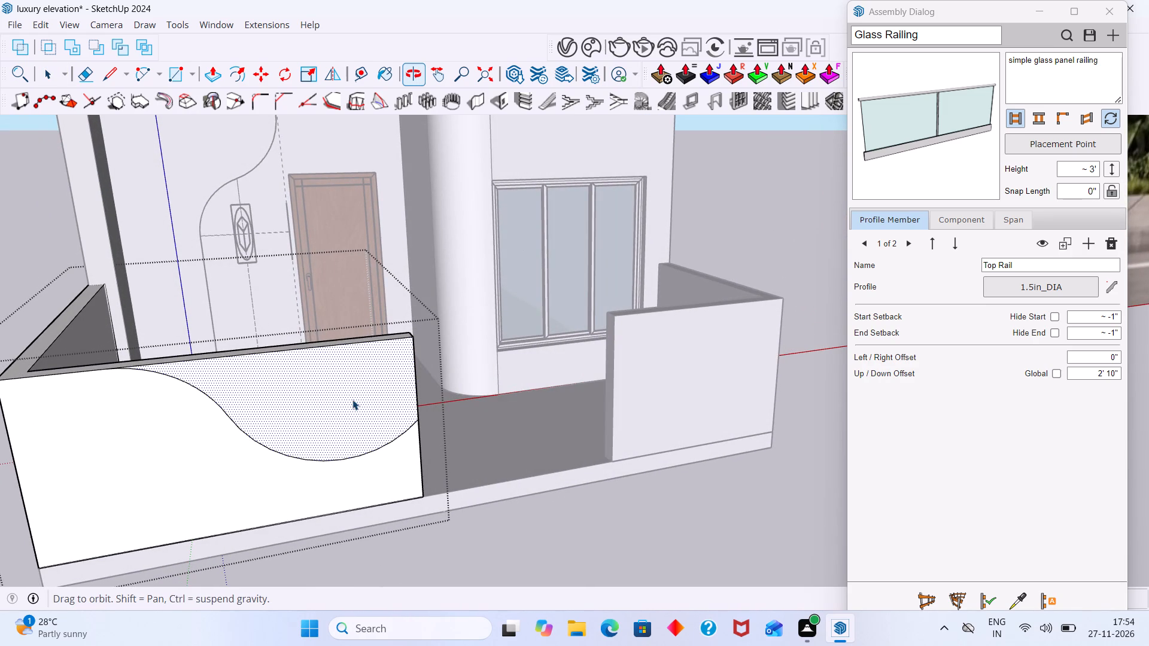
scroll(352, 400, down, 11)
shift+middle_drag(344, 403, 244, 422)
shift+middle_drag(282, 420, 251, 439)
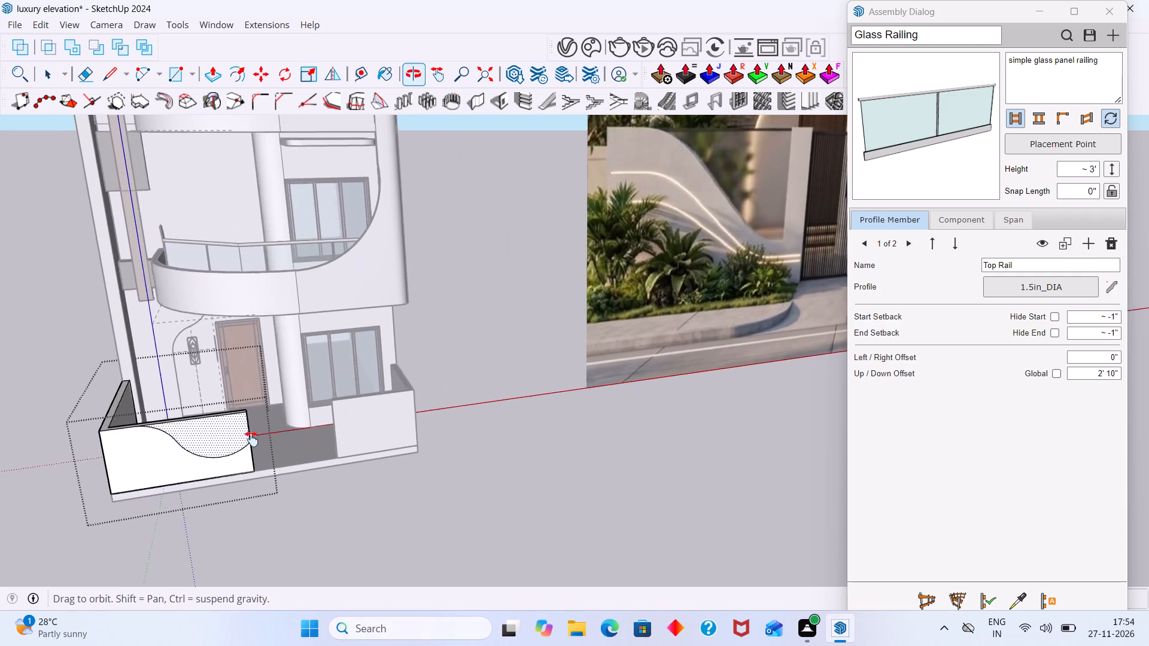
shift+middle_drag(251, 439, 251, 440)
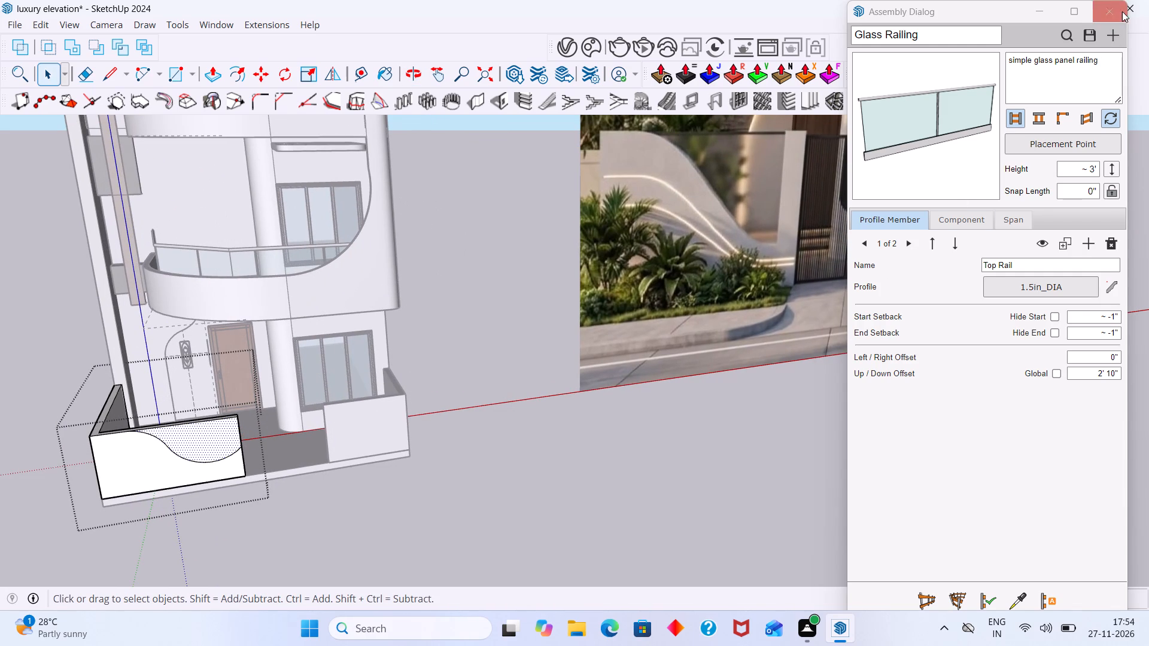
Close the Glass Railing assembly dialog.
click(1122, 7)
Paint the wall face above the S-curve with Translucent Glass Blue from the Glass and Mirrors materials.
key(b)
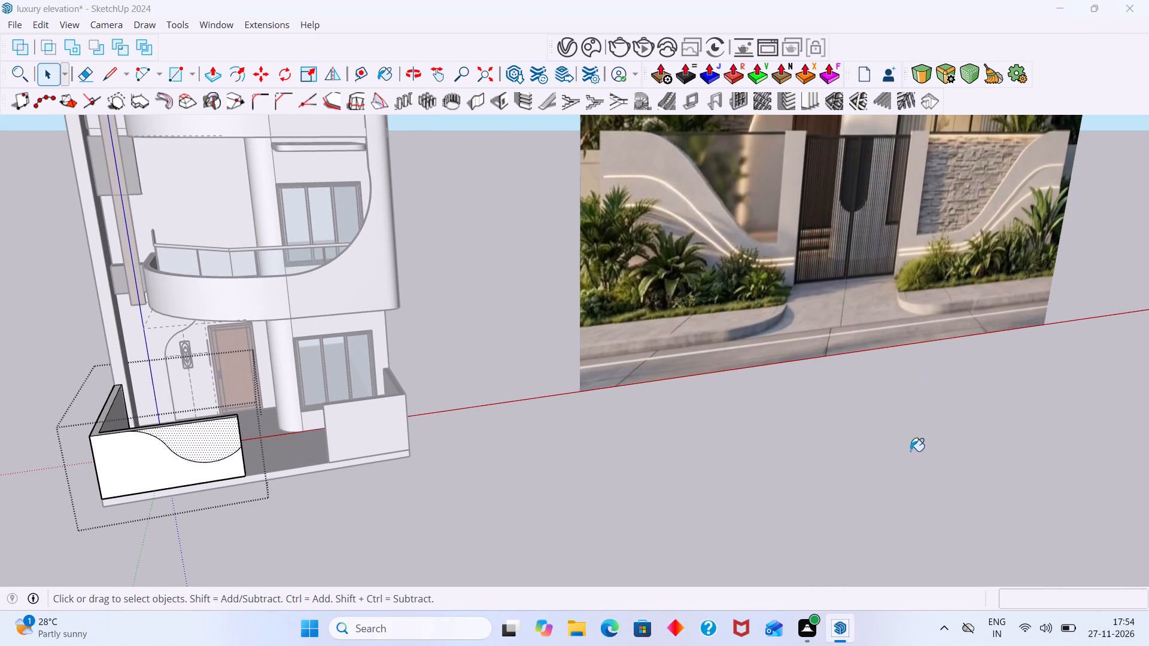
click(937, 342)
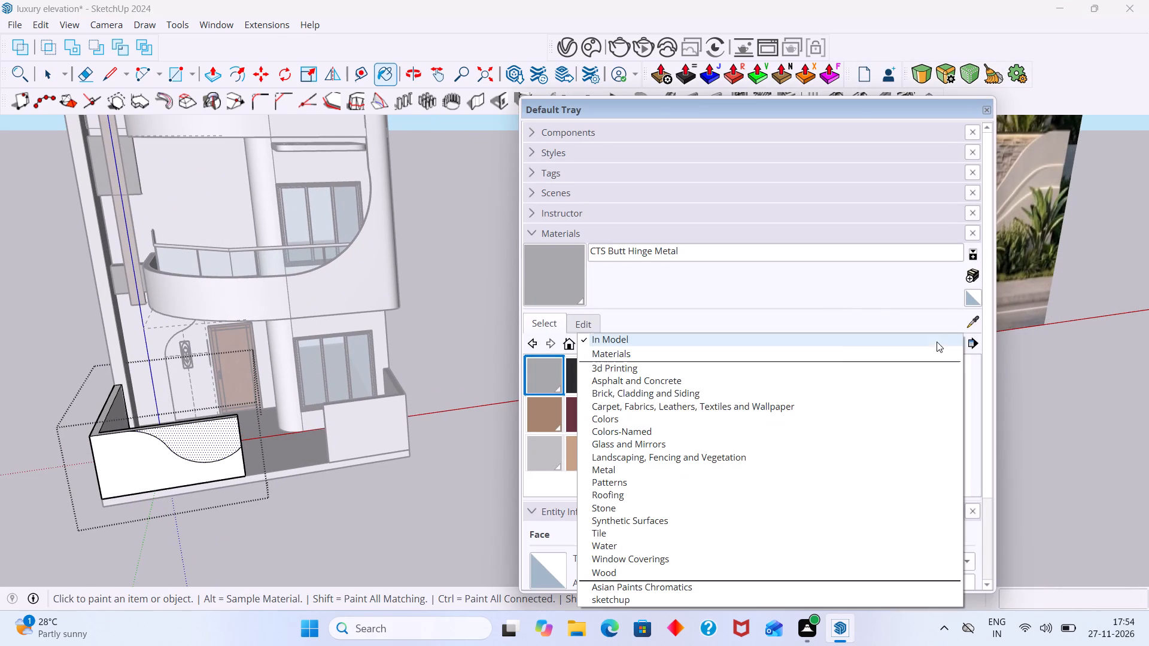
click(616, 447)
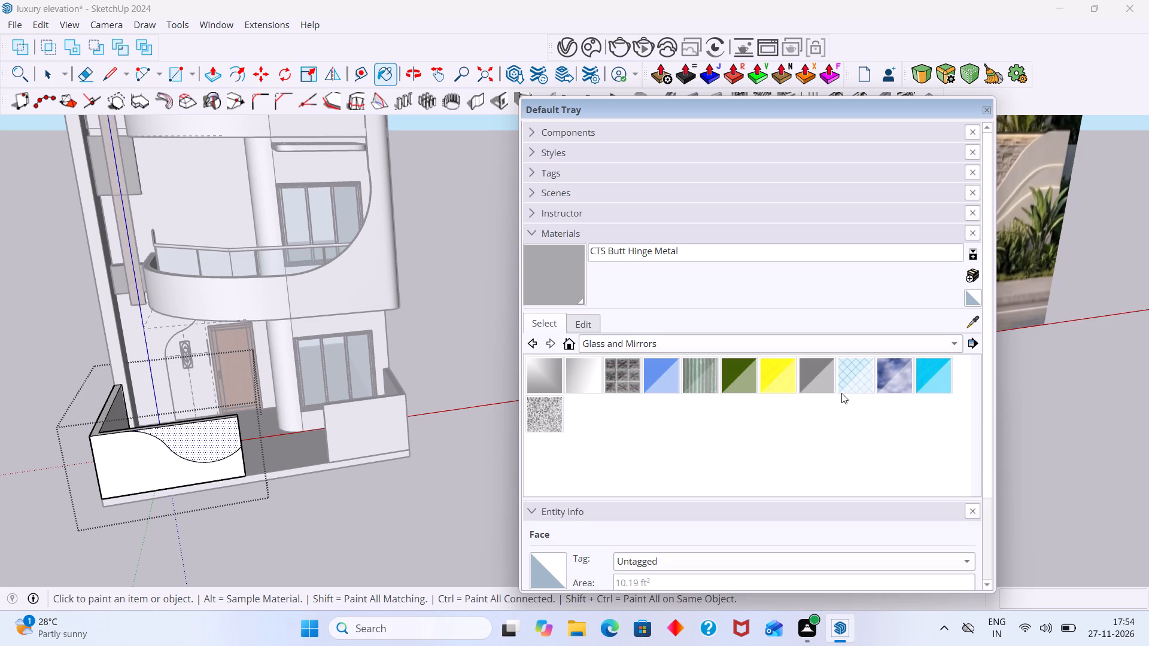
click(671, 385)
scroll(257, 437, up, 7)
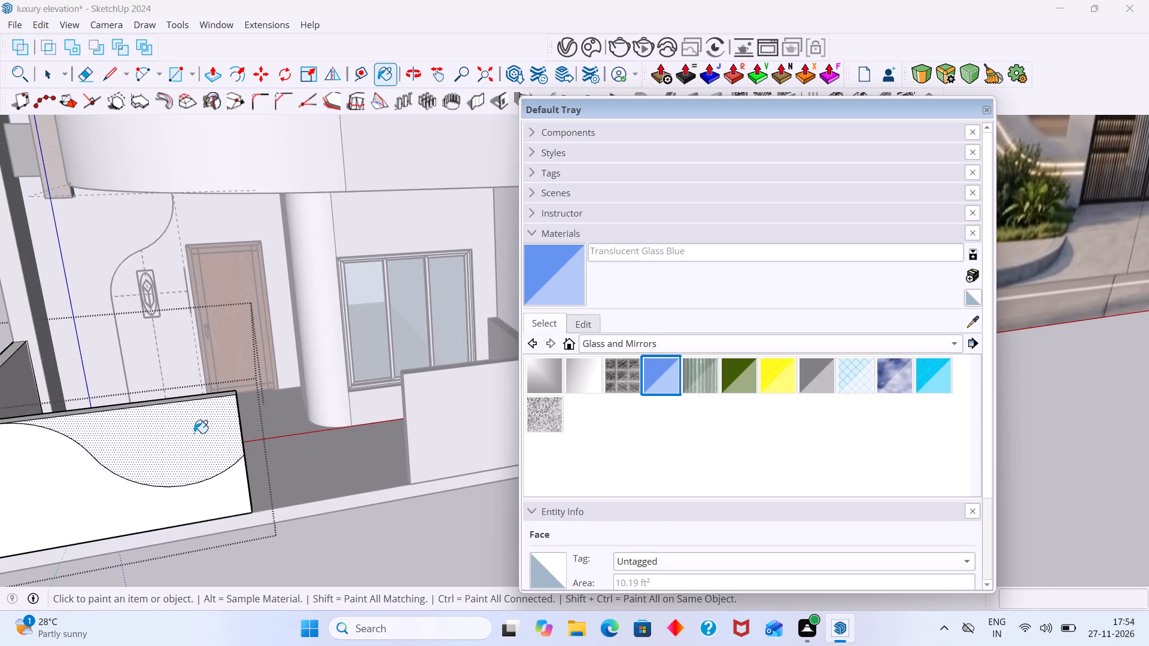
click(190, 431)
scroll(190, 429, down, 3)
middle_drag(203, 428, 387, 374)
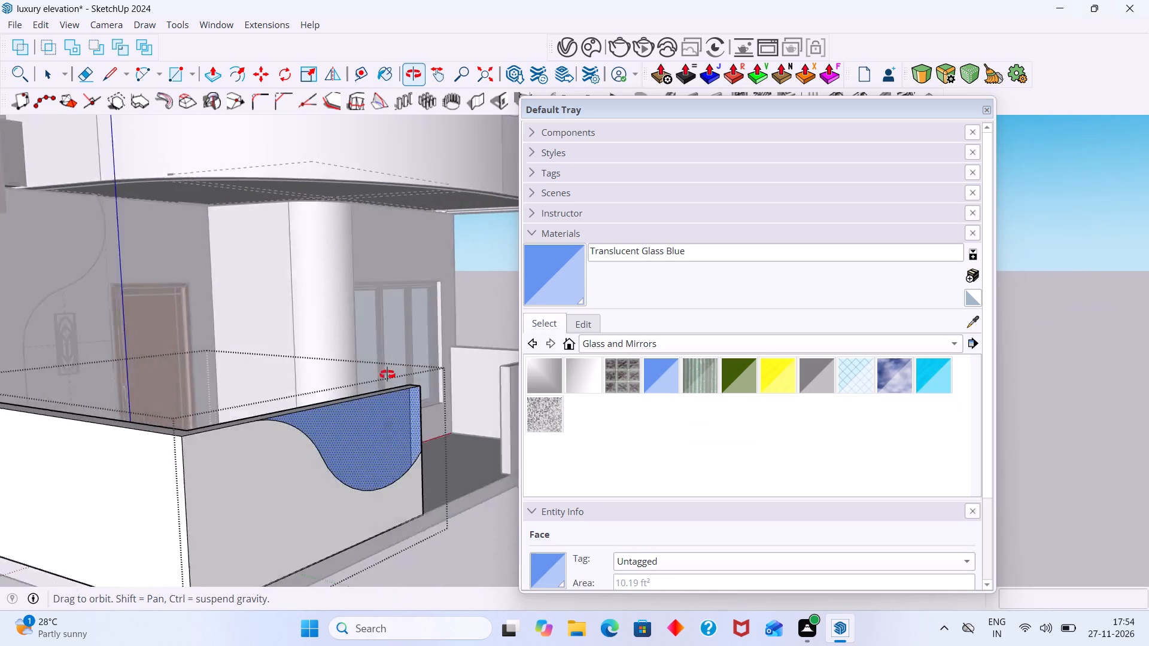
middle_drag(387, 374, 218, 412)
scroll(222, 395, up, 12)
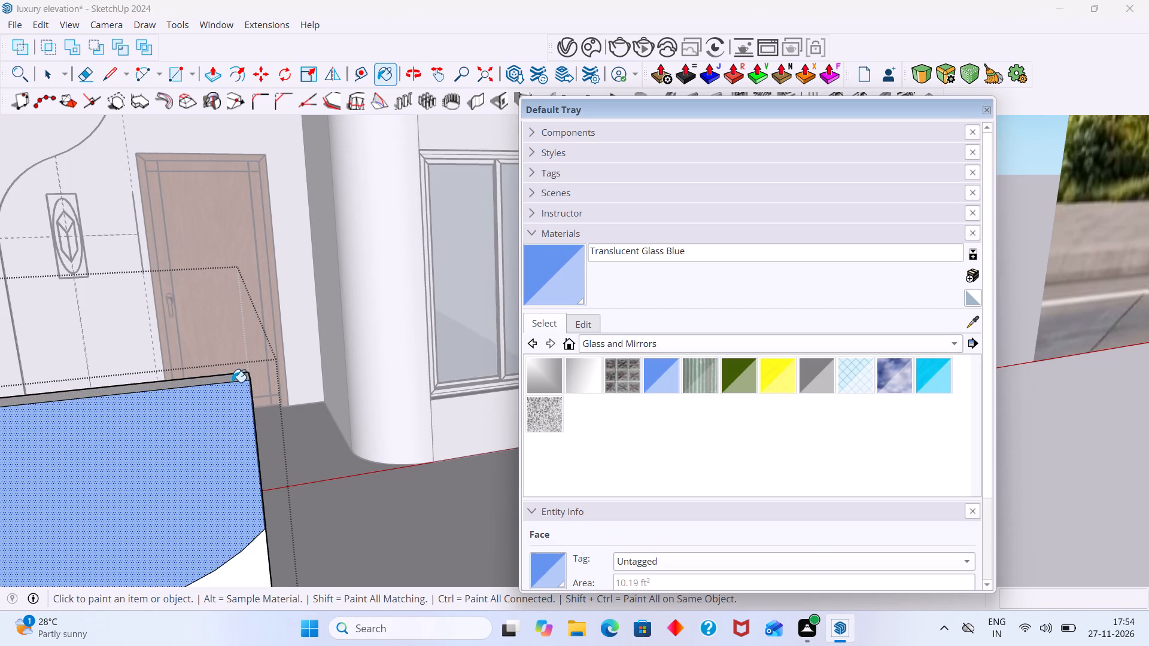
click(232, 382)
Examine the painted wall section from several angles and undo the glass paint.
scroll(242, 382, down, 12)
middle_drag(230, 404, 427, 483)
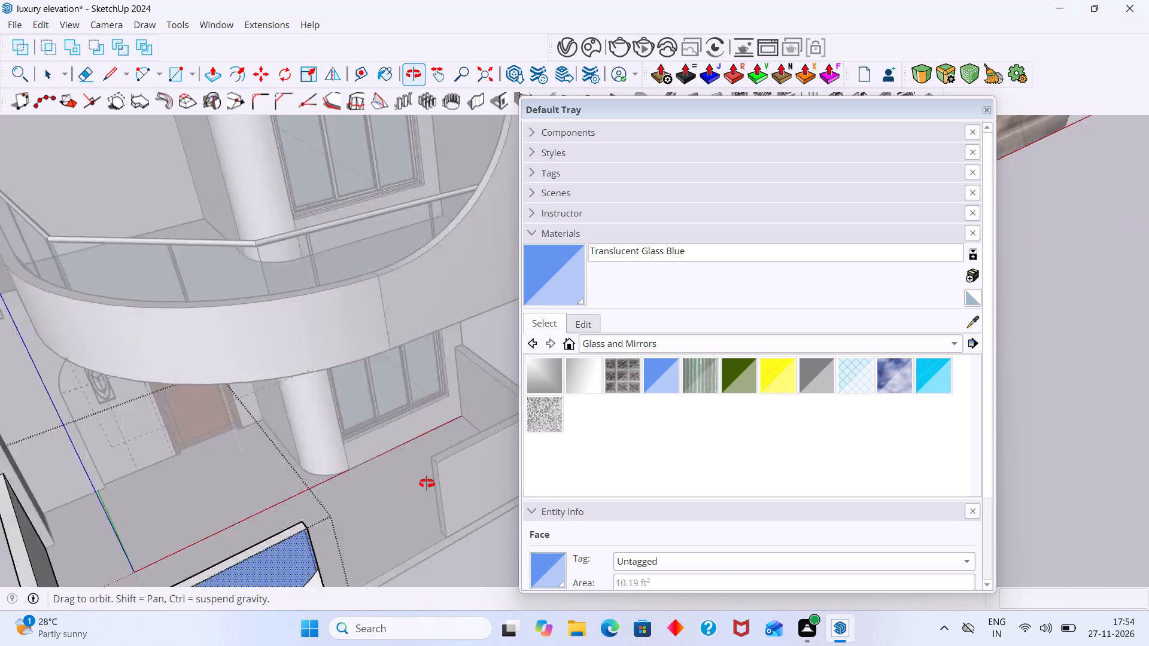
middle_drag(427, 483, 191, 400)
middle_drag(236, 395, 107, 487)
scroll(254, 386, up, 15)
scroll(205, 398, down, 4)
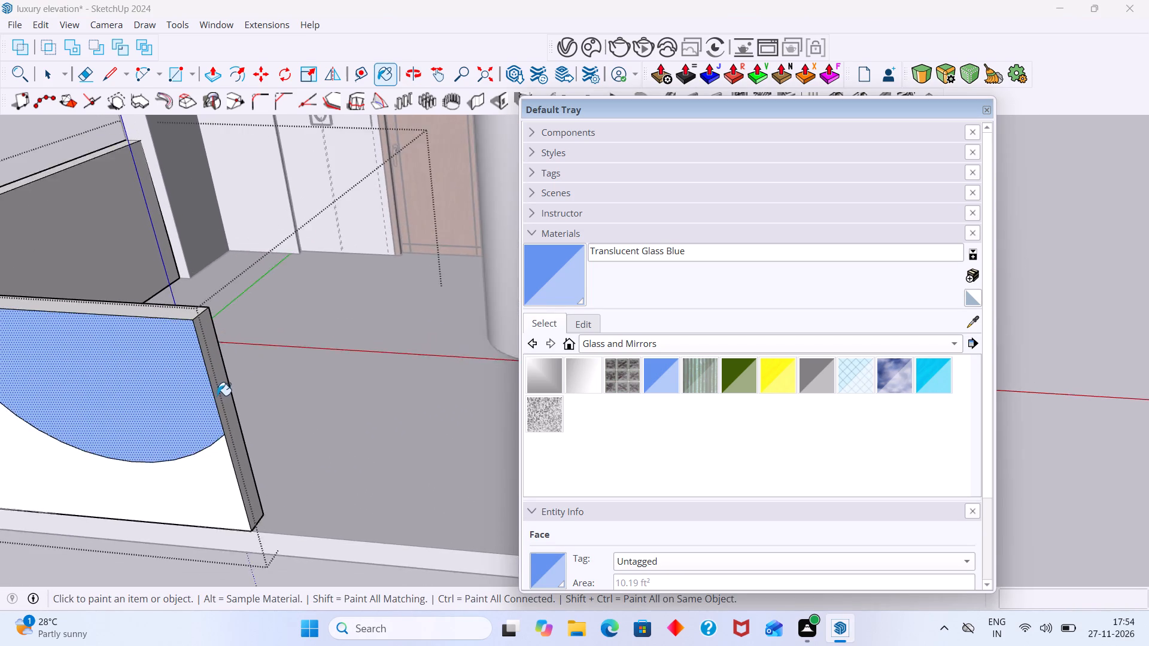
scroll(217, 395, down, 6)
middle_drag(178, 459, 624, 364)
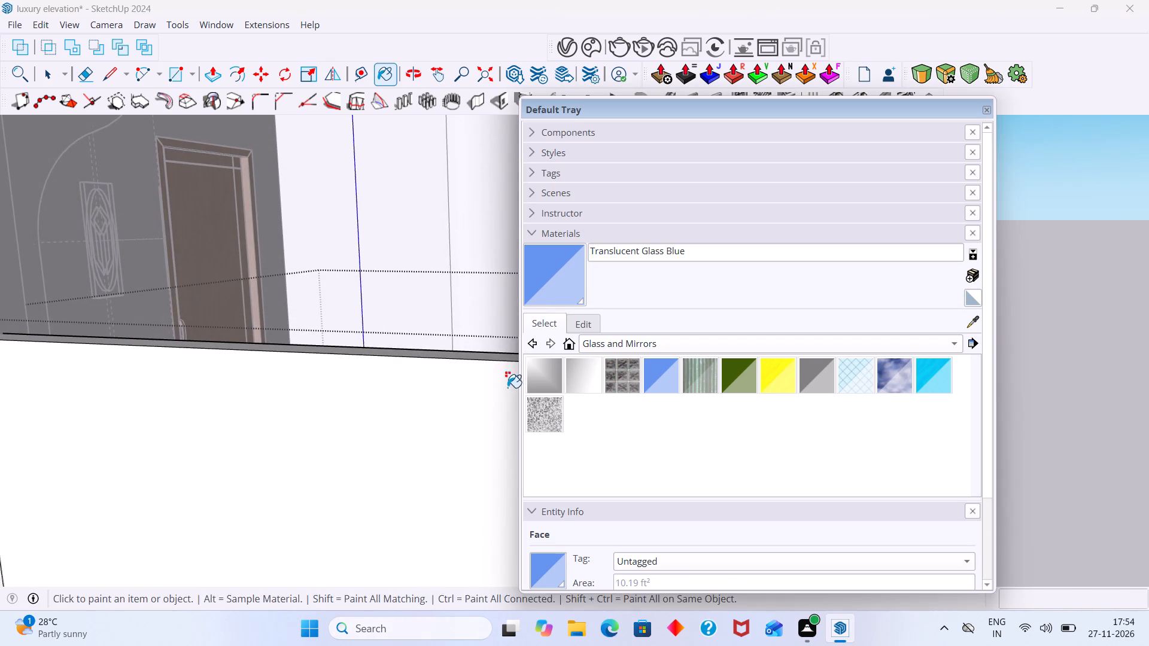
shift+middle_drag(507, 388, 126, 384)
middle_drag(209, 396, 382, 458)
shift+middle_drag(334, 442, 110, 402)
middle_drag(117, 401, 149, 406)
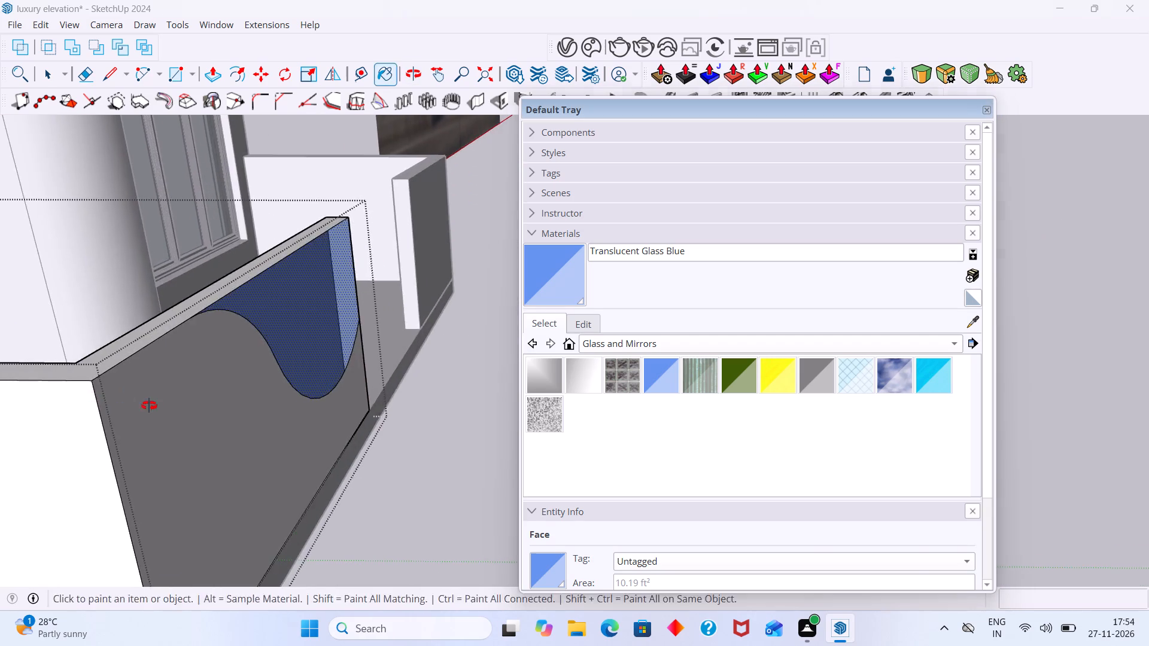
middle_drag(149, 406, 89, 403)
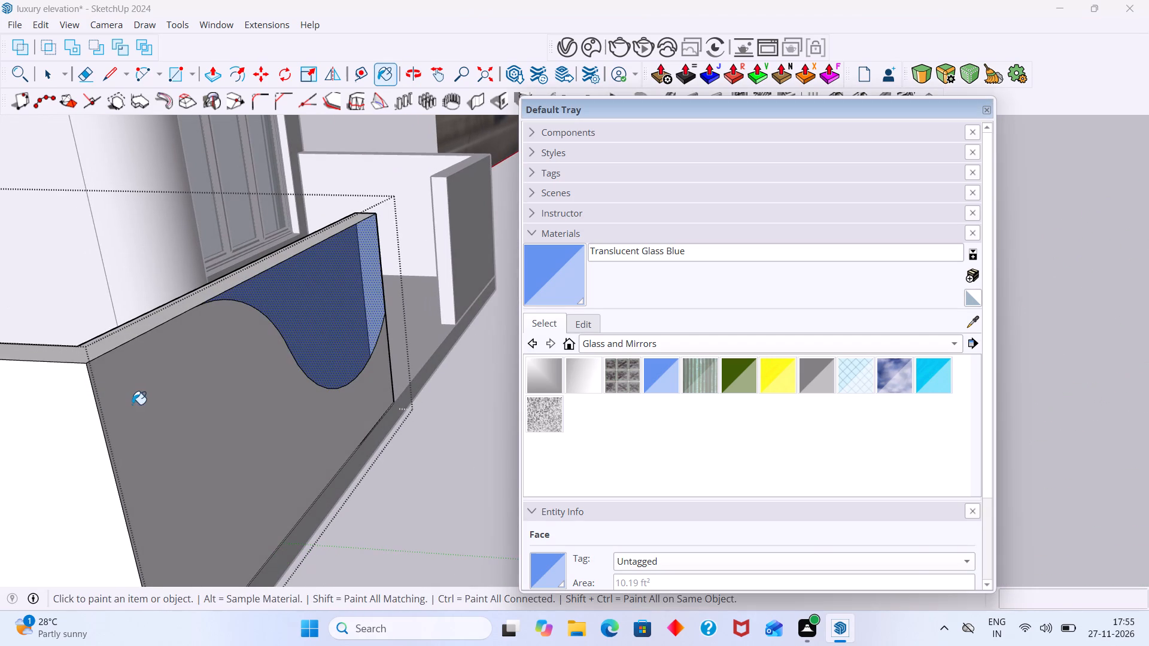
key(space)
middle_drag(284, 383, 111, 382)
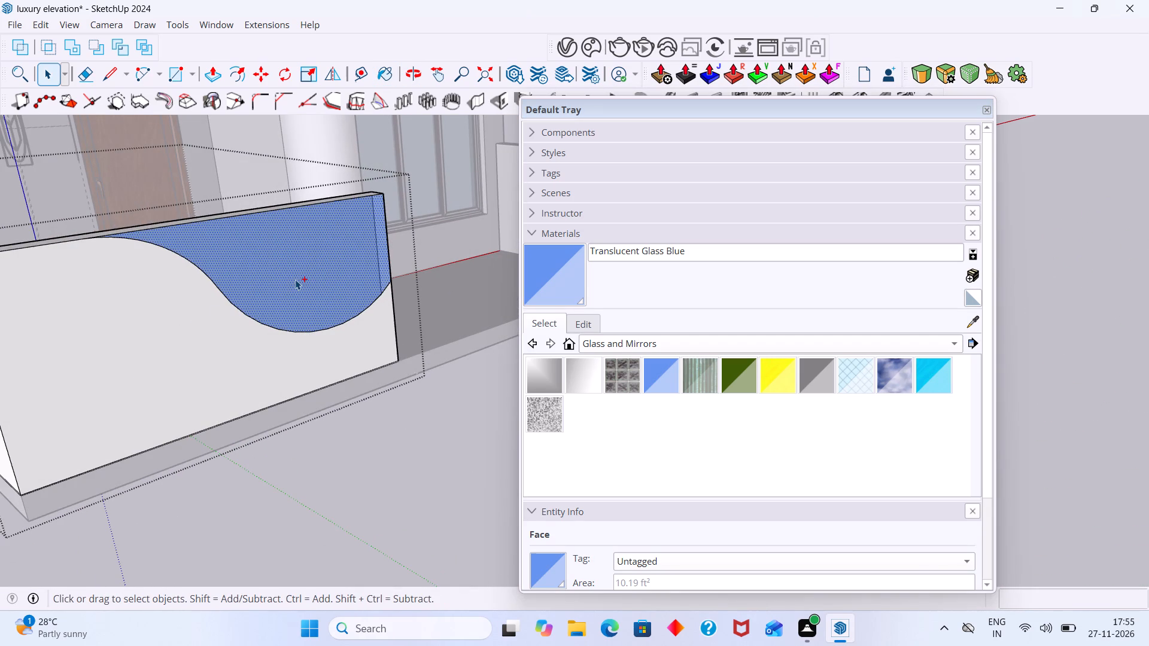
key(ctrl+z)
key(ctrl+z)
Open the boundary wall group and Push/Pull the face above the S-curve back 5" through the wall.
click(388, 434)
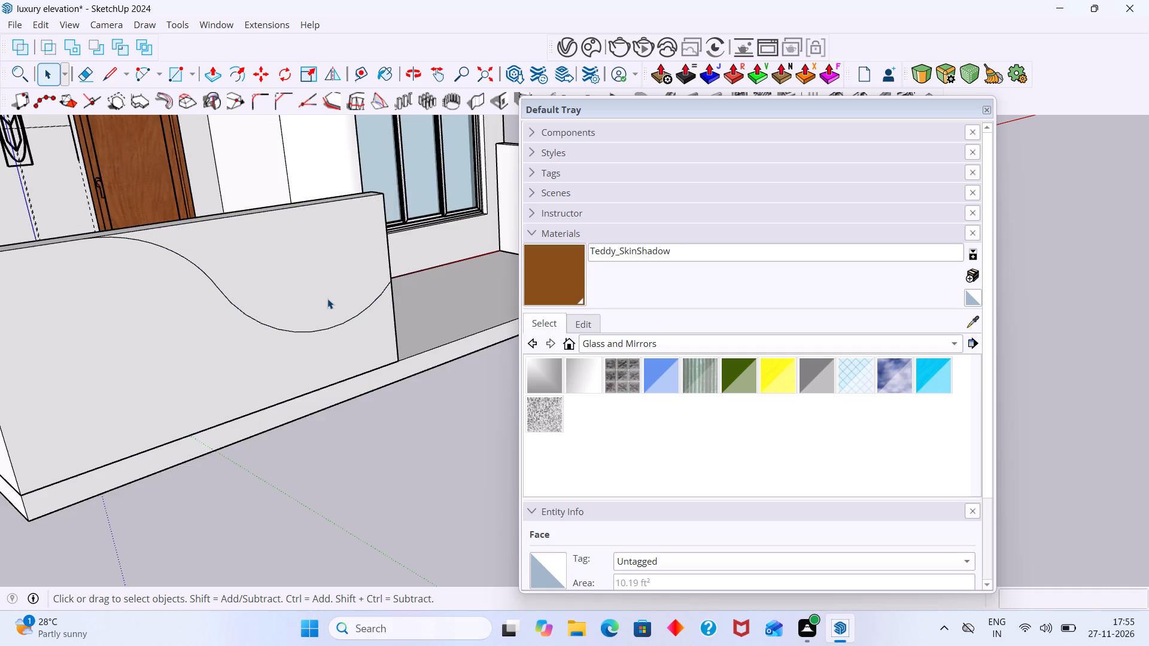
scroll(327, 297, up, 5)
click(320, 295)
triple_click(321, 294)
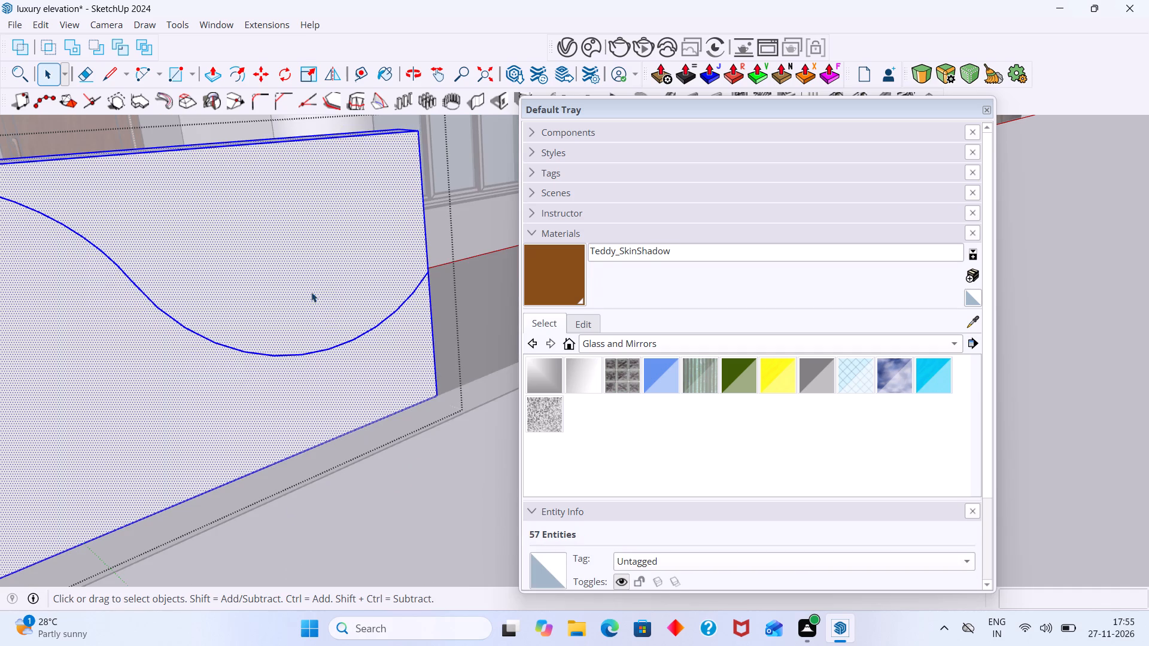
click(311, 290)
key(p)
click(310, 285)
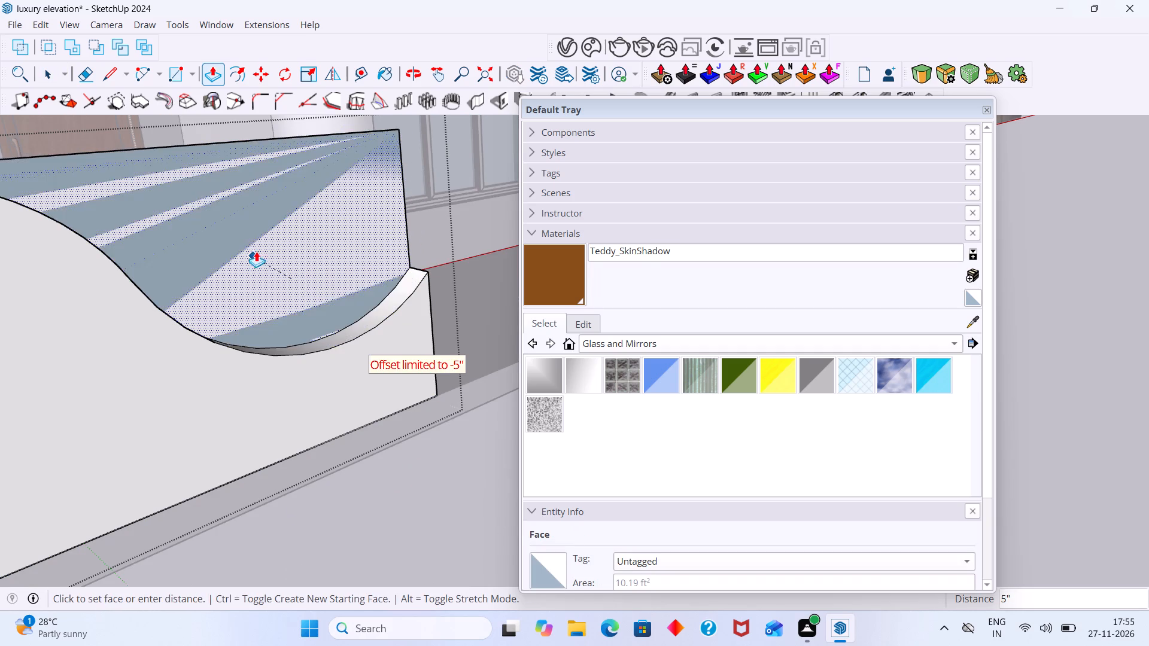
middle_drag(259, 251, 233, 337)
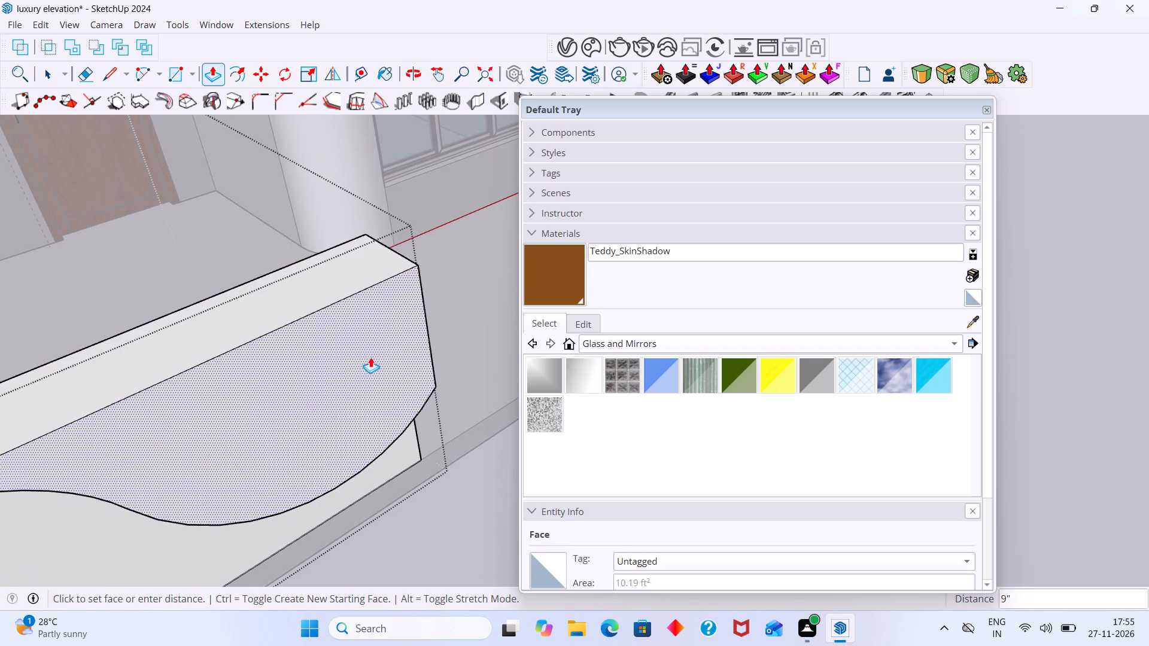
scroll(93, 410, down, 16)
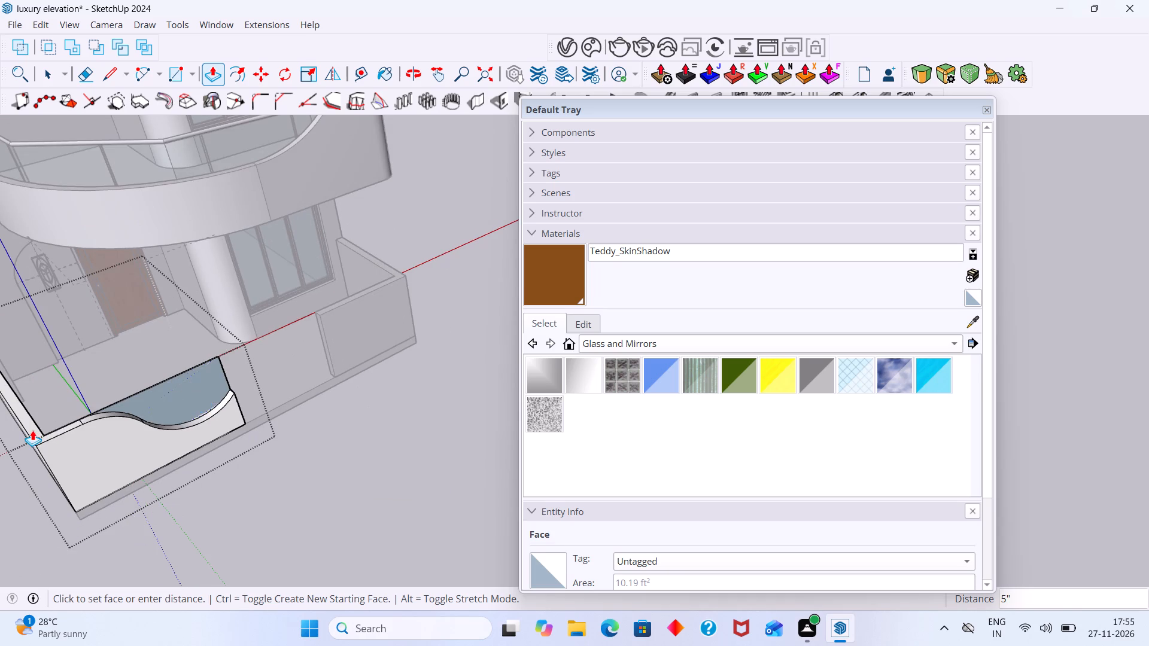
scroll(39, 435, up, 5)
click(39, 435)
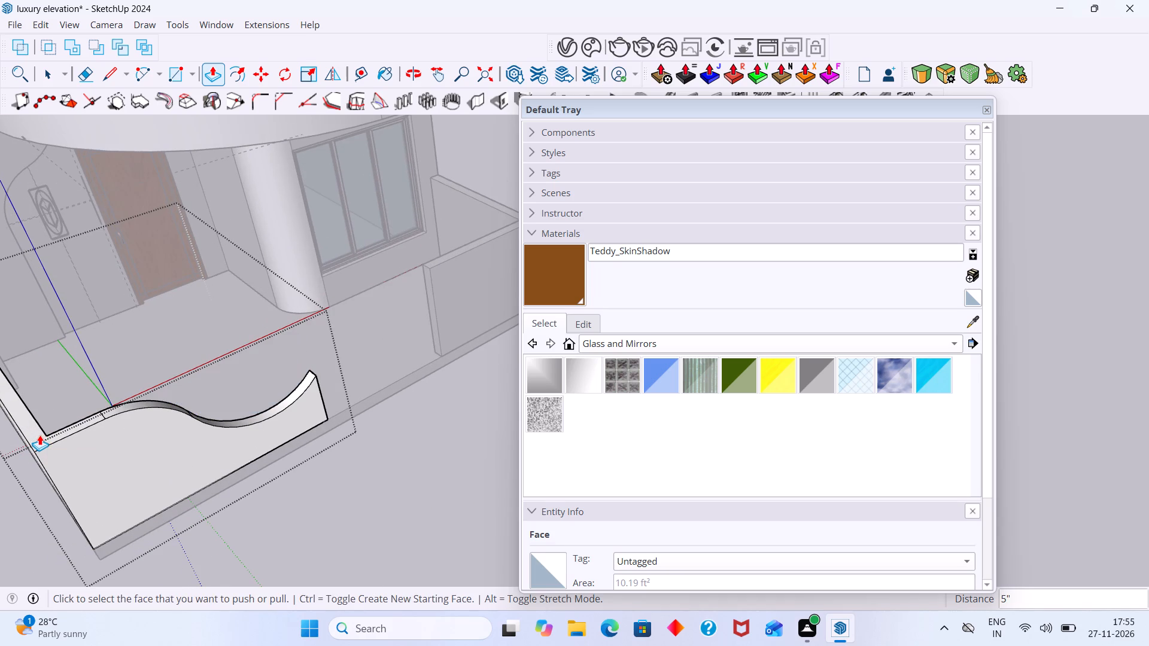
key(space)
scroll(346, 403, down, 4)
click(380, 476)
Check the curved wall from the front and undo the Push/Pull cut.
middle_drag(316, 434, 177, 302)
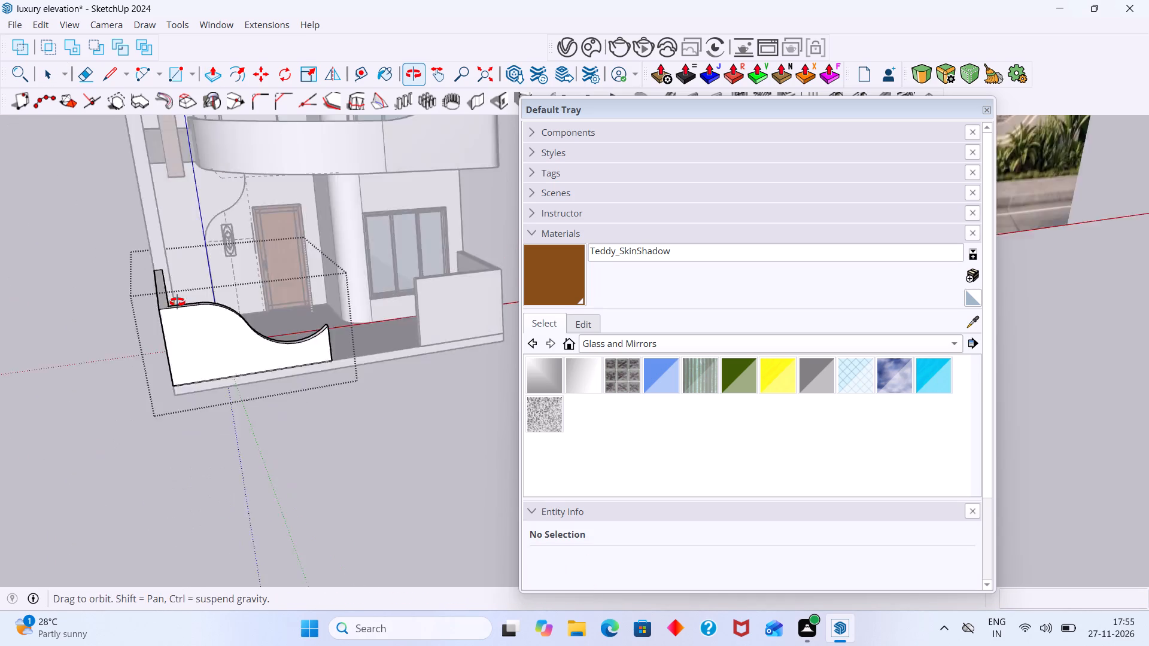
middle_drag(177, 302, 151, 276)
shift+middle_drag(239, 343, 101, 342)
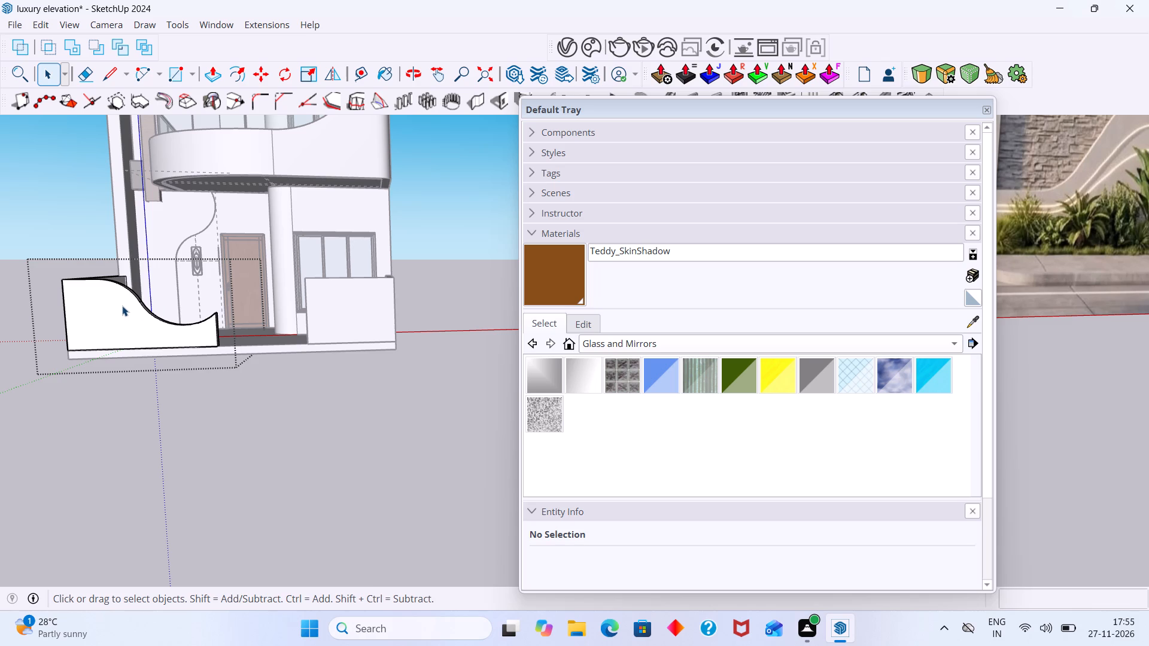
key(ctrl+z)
Delete the boundary wall's front face above the S-curve.
scroll(160, 300, up, 2)
middle_drag(162, 300, 243, 327)
middle_drag(230, 338, 247, 405)
scroll(203, 404, up, 6)
double_click(175, 406)
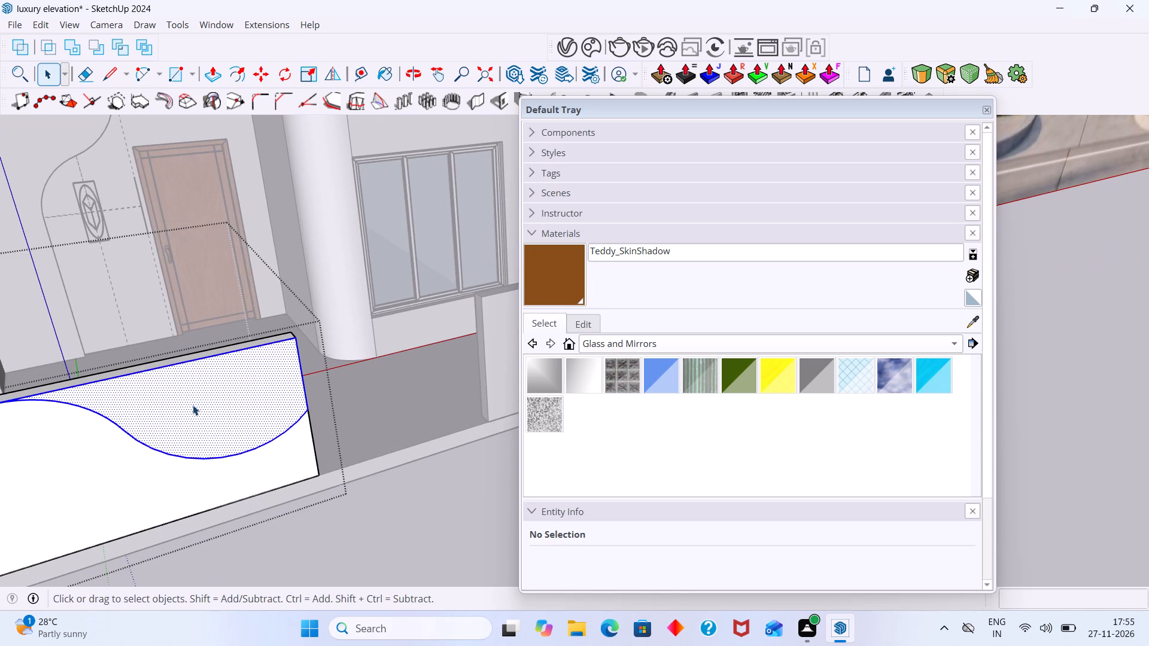
click(201, 407)
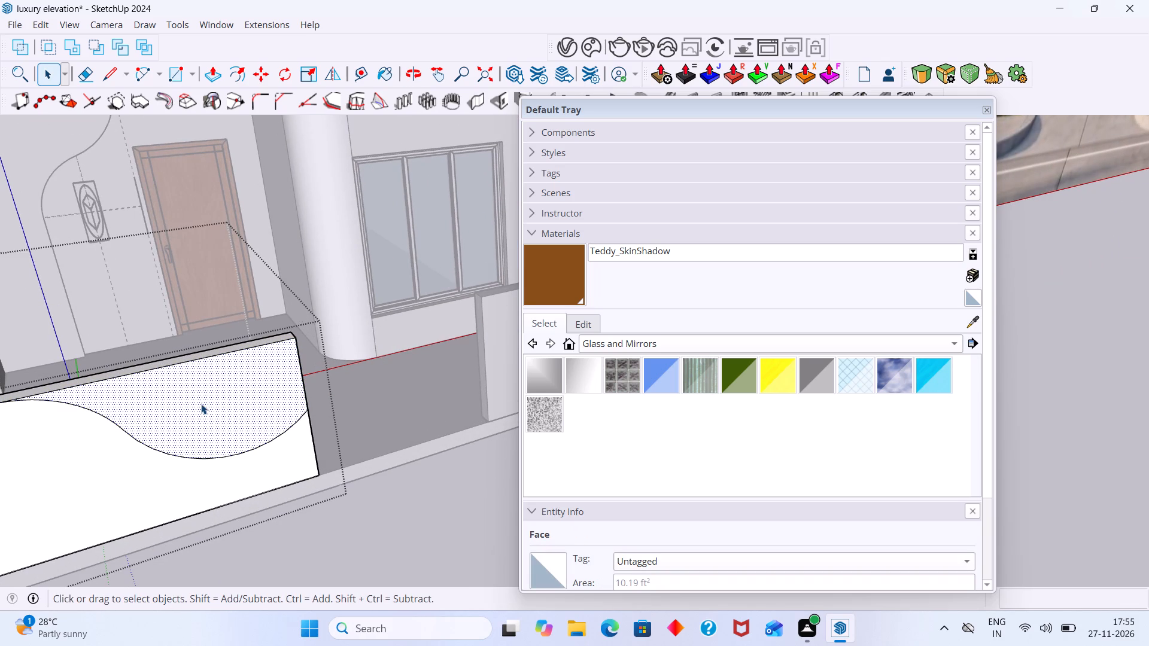
key(Delete)
Examine the wall's interior and remaining faces above the S-curve from the front and the gate side.
middle_drag(223, 370, 287, 349)
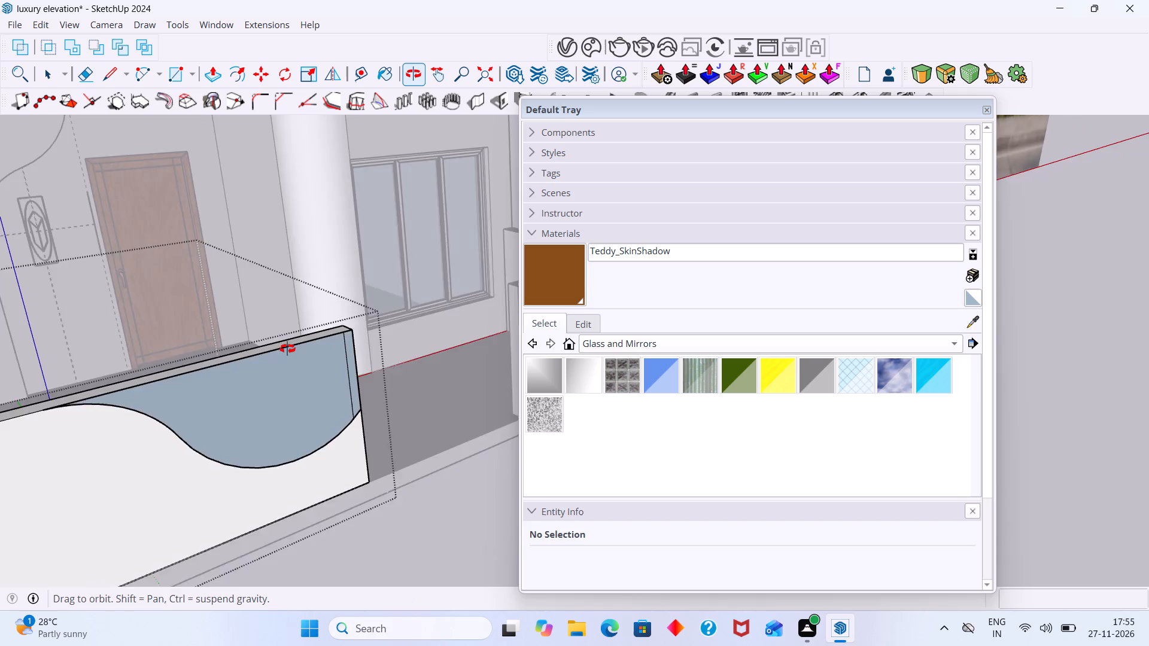
middle_drag(287, 349, 165, 390)
scroll(165, 390, down, 4)
shift+middle_drag(207, 395, 291, 388)
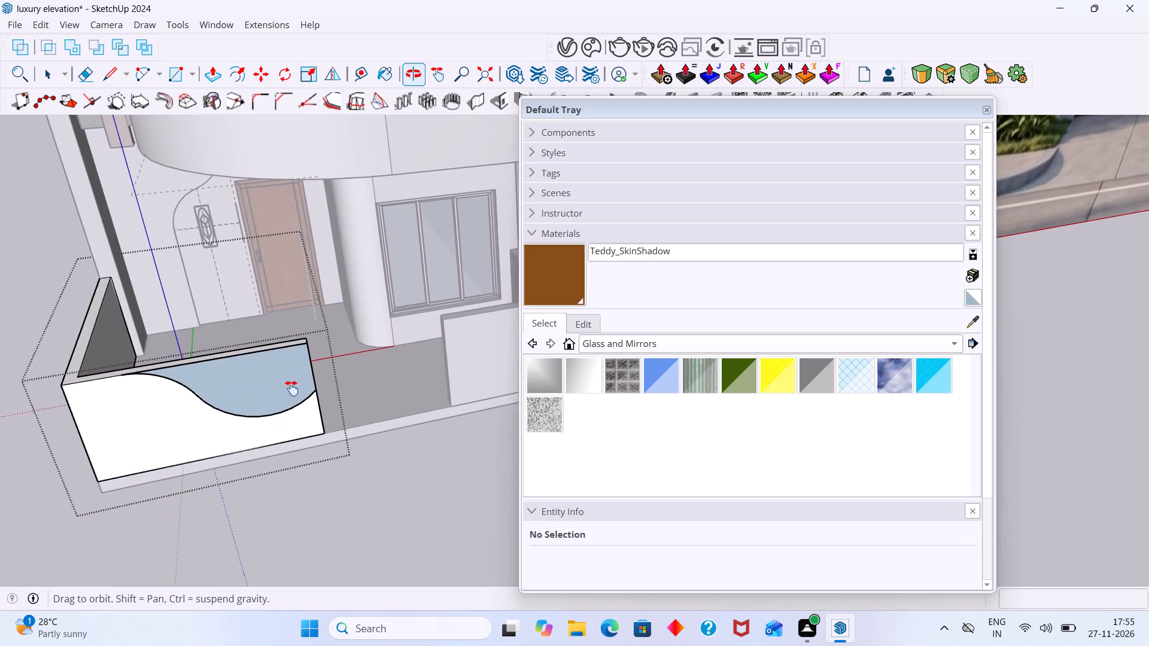
shift+middle_drag(291, 388, 303, 387)
middle_drag(235, 388, 81, 440)
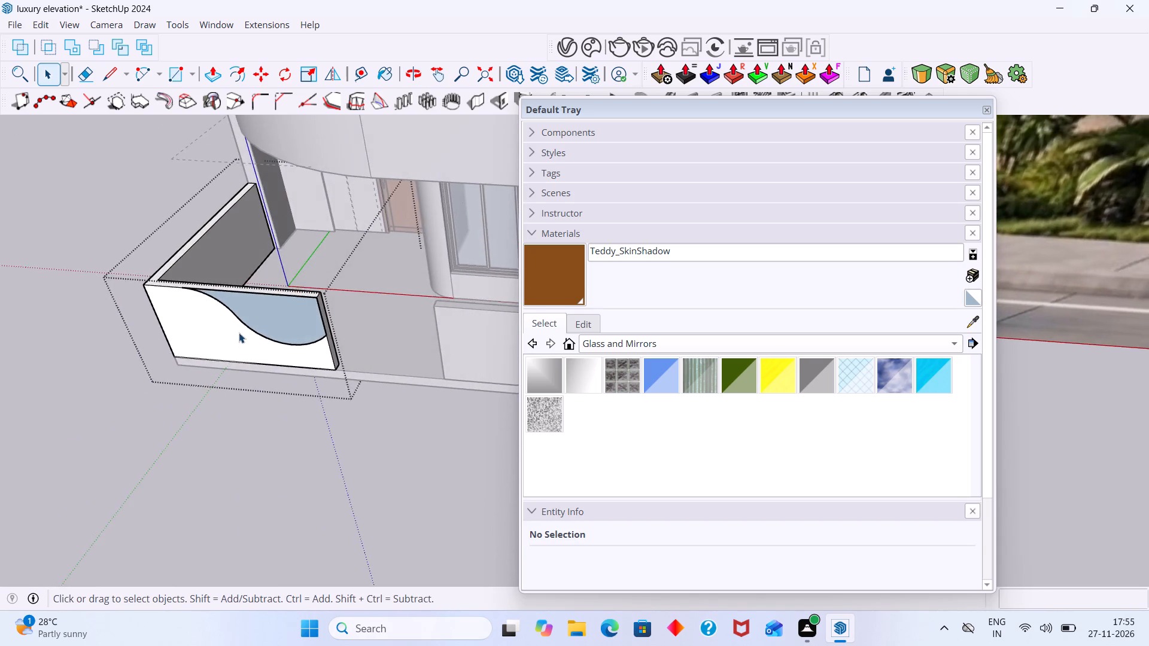
scroll(240, 326, up, 11)
middle_drag(208, 310, 54, 373)
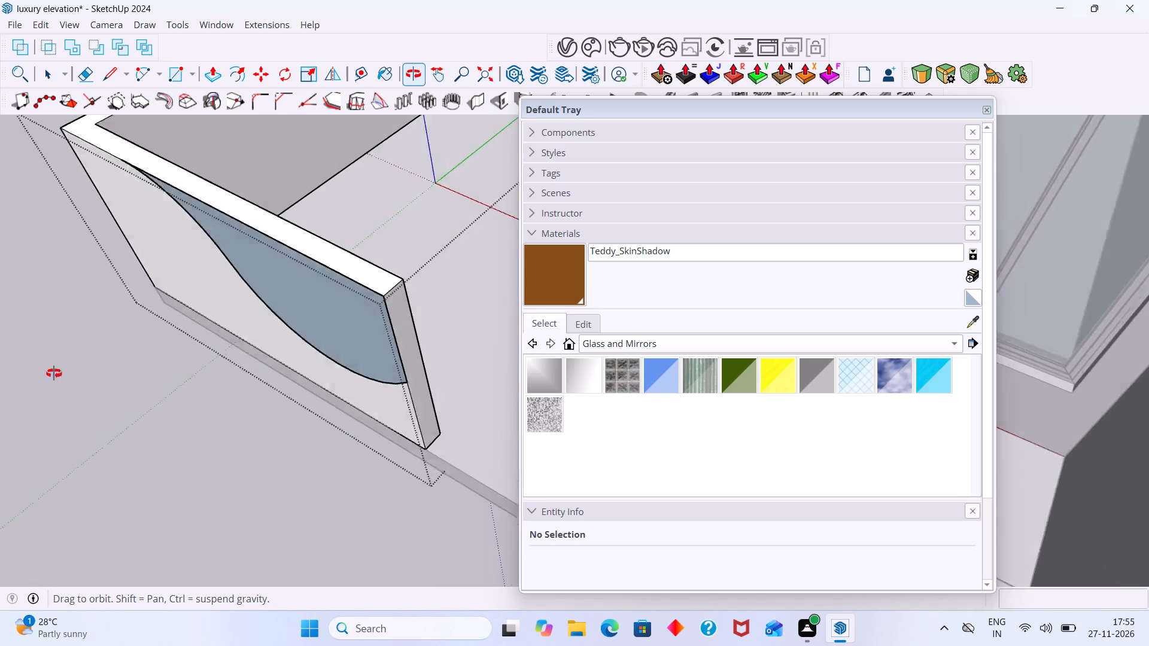
middle_drag(54, 373, 0, 389)
middle_drag(324, 305, 336, 257)
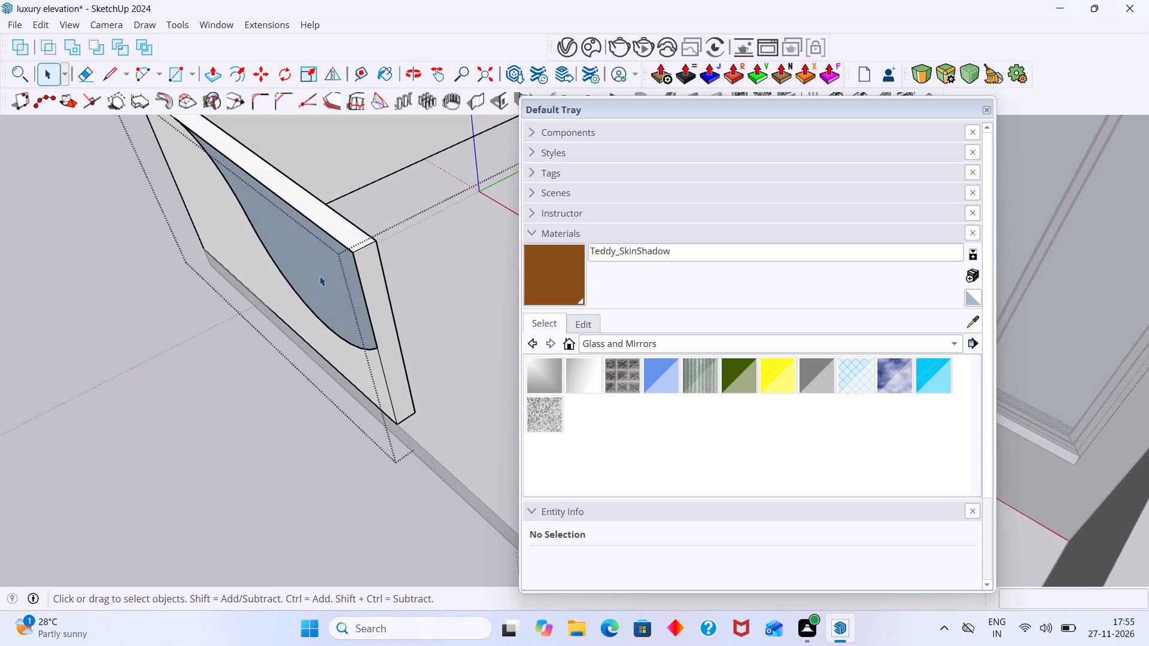
scroll(287, 301, up, 2)
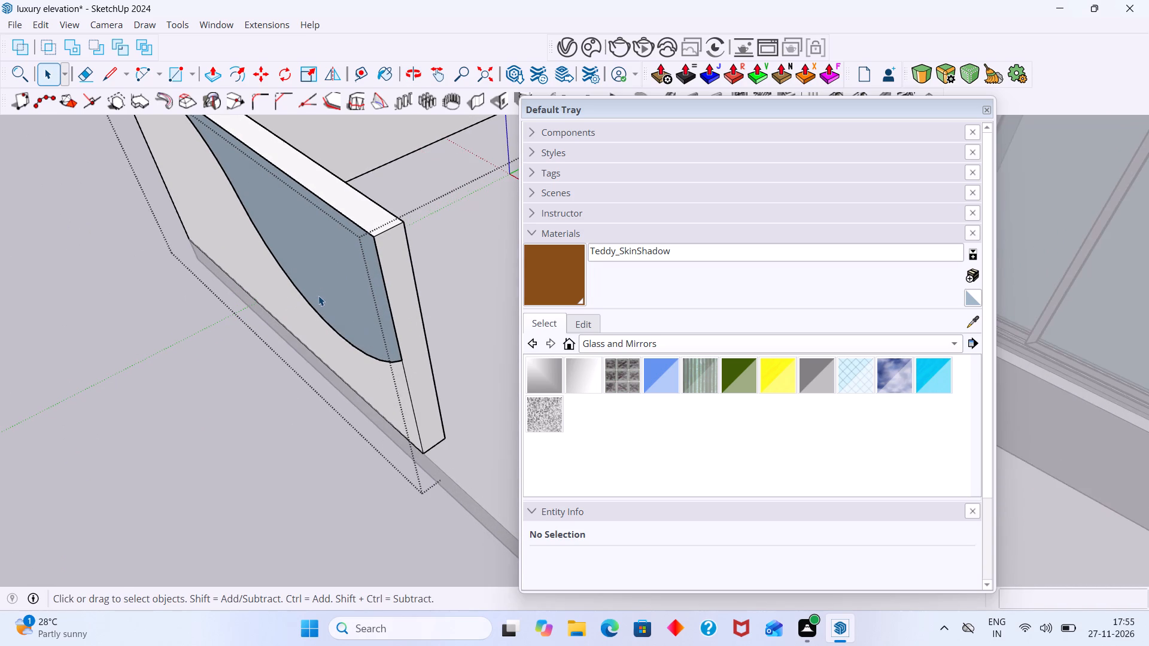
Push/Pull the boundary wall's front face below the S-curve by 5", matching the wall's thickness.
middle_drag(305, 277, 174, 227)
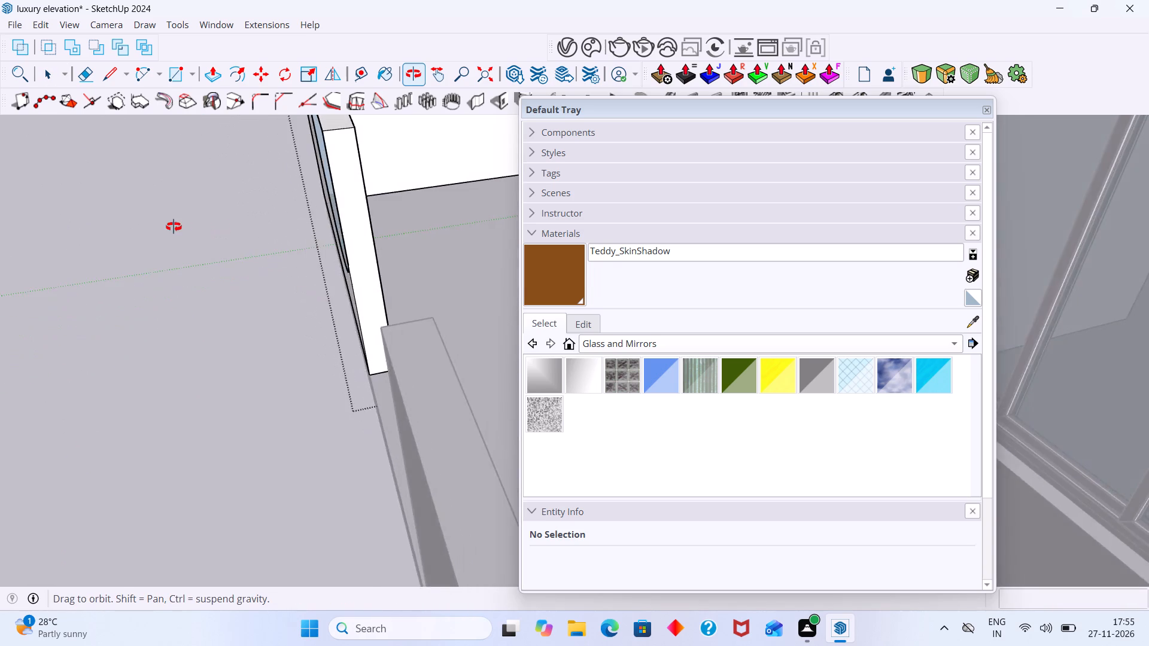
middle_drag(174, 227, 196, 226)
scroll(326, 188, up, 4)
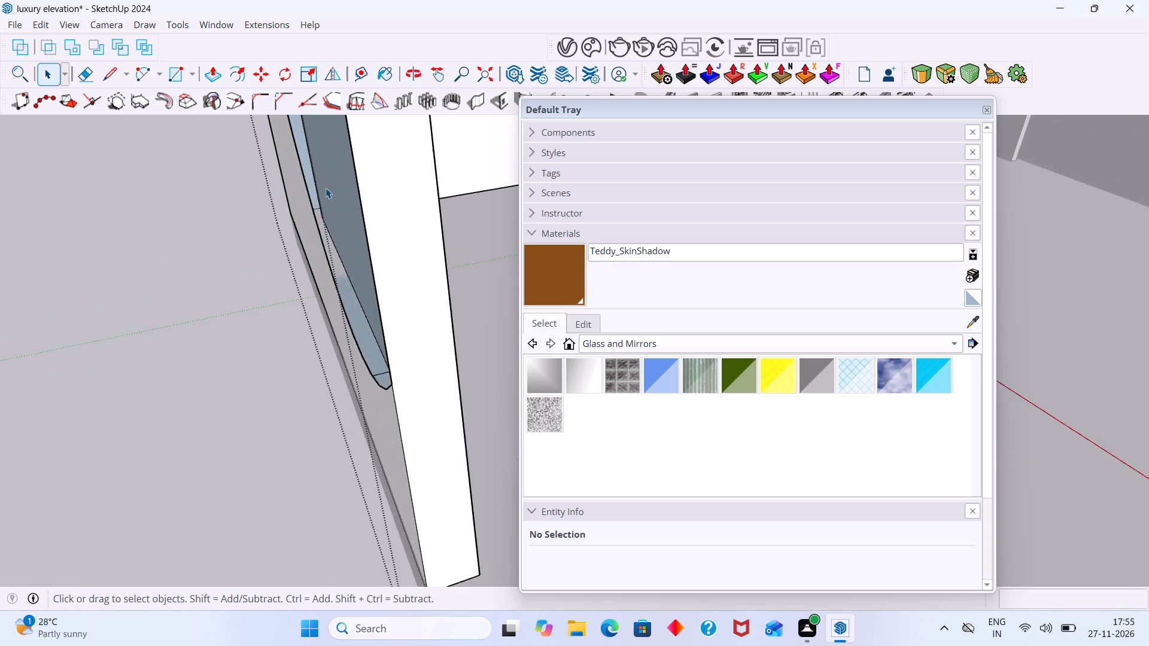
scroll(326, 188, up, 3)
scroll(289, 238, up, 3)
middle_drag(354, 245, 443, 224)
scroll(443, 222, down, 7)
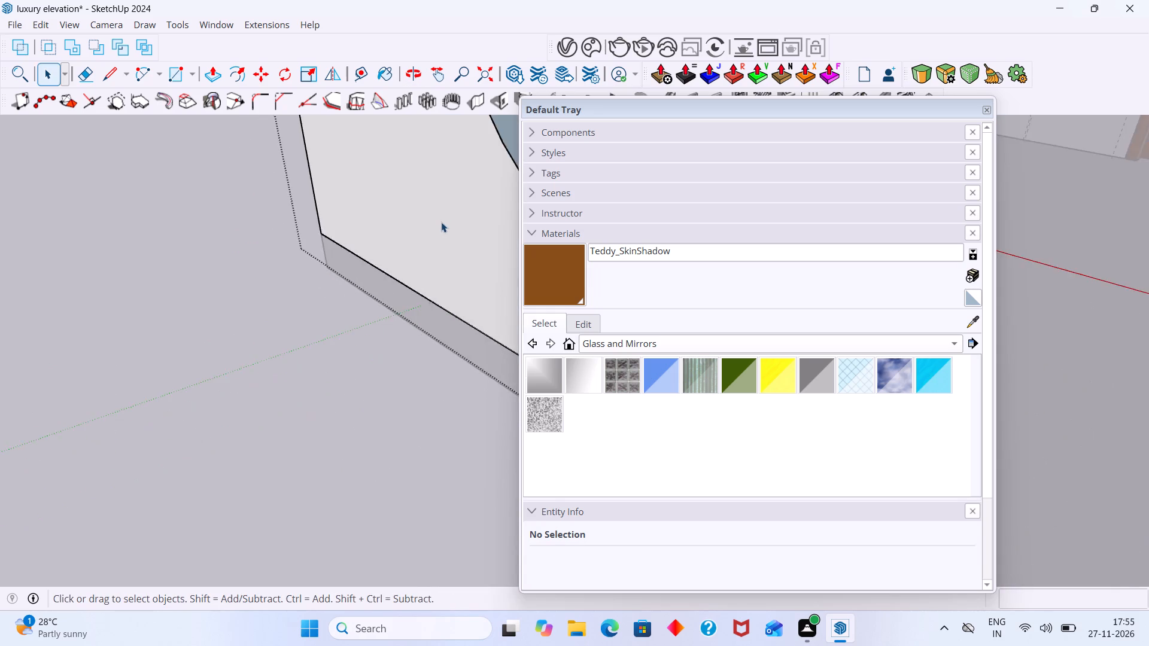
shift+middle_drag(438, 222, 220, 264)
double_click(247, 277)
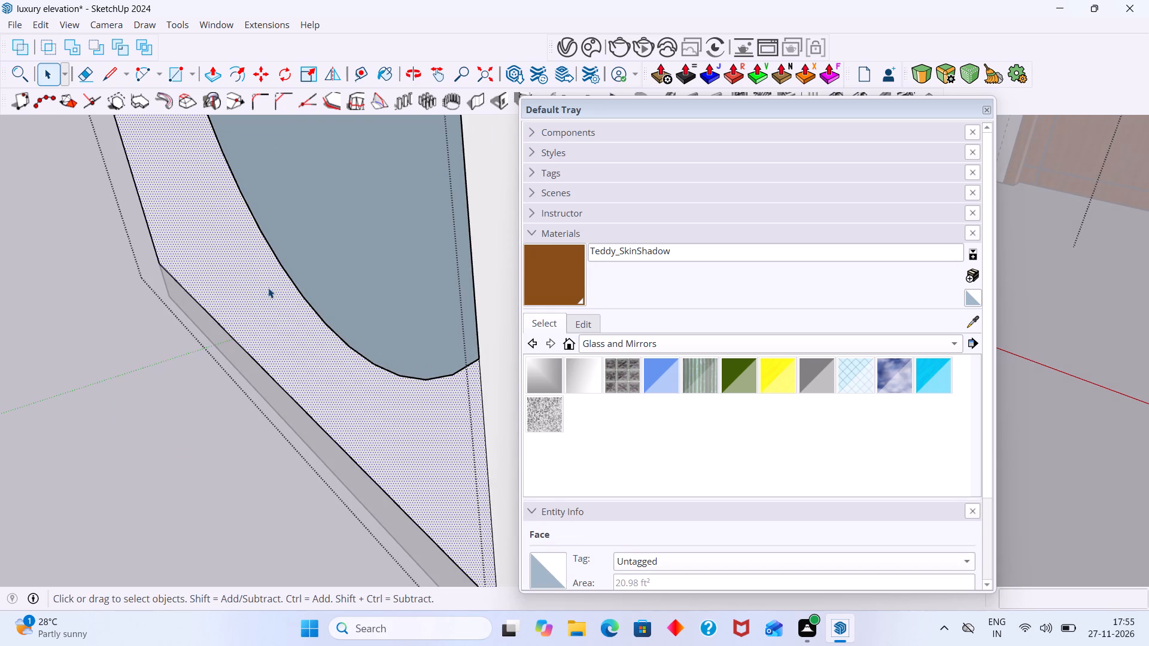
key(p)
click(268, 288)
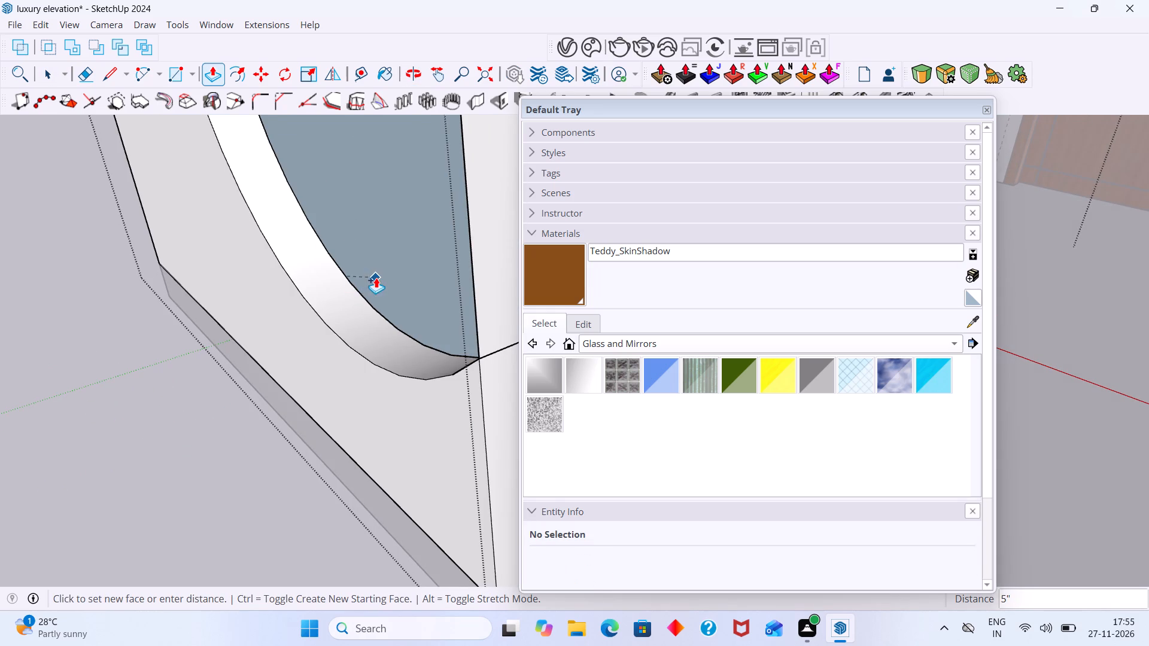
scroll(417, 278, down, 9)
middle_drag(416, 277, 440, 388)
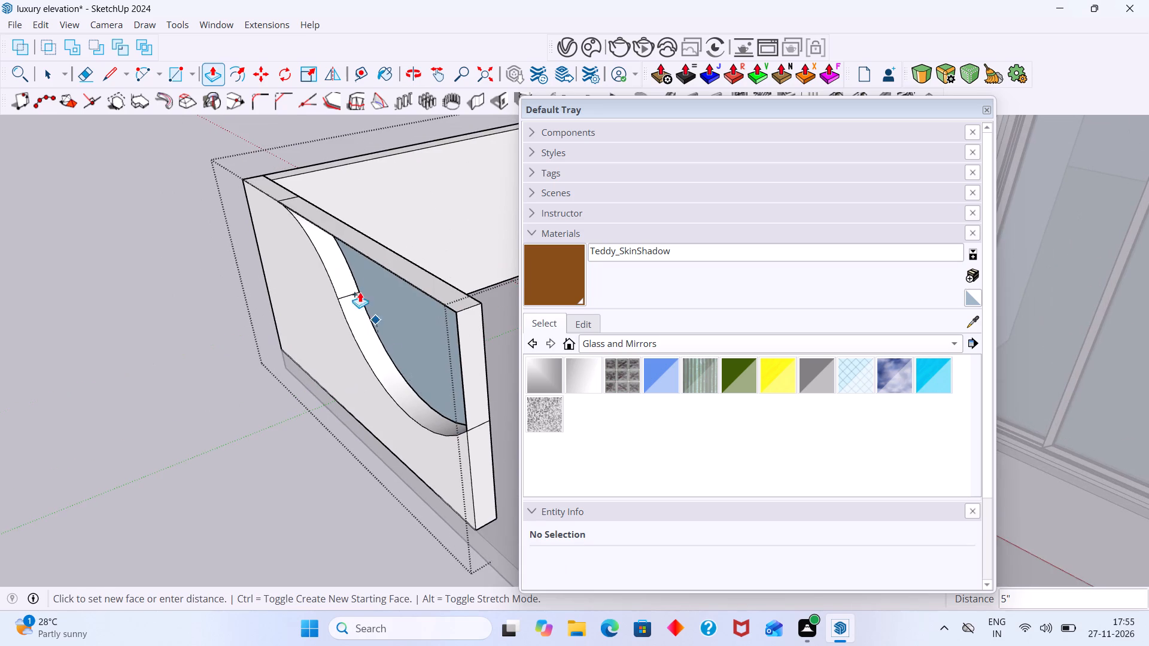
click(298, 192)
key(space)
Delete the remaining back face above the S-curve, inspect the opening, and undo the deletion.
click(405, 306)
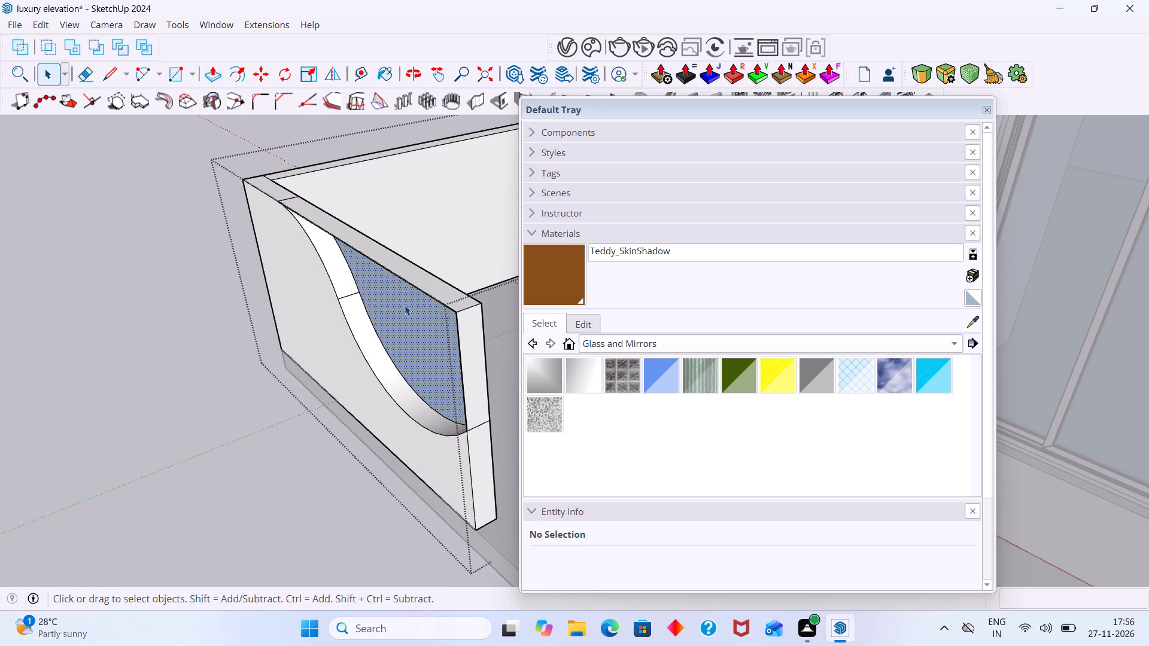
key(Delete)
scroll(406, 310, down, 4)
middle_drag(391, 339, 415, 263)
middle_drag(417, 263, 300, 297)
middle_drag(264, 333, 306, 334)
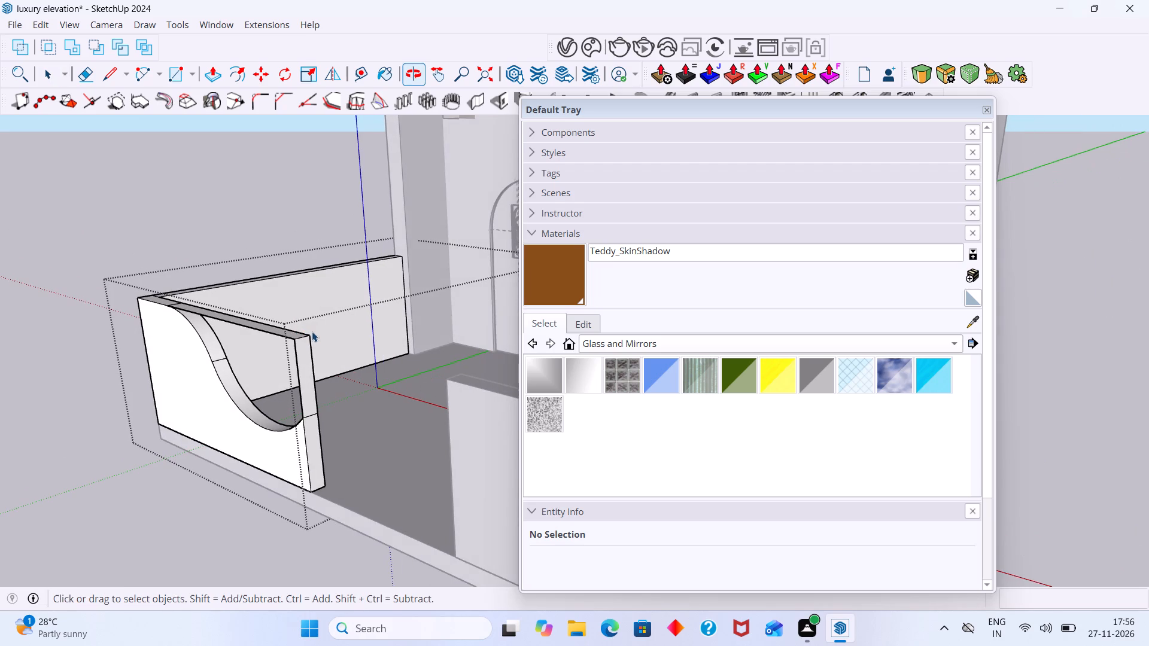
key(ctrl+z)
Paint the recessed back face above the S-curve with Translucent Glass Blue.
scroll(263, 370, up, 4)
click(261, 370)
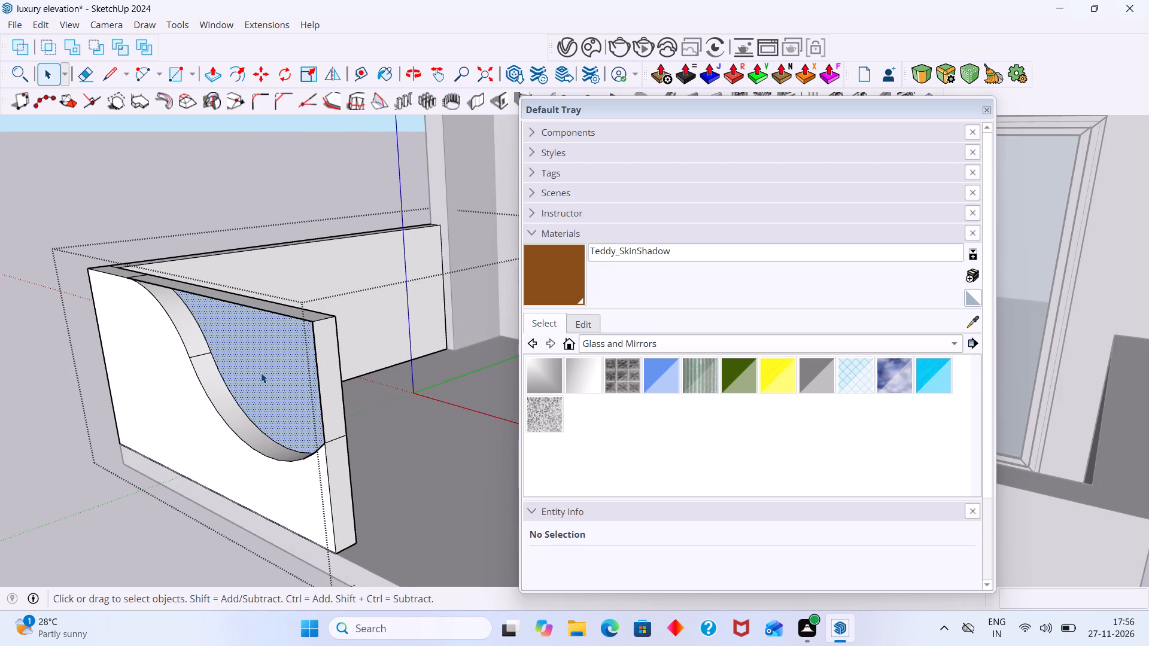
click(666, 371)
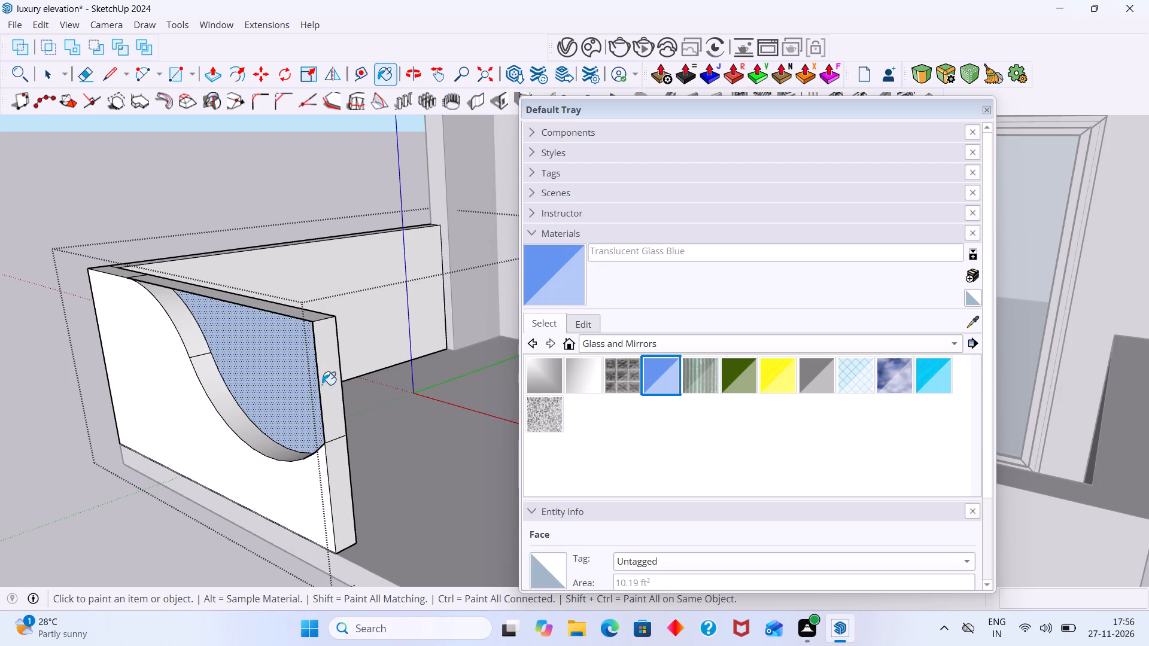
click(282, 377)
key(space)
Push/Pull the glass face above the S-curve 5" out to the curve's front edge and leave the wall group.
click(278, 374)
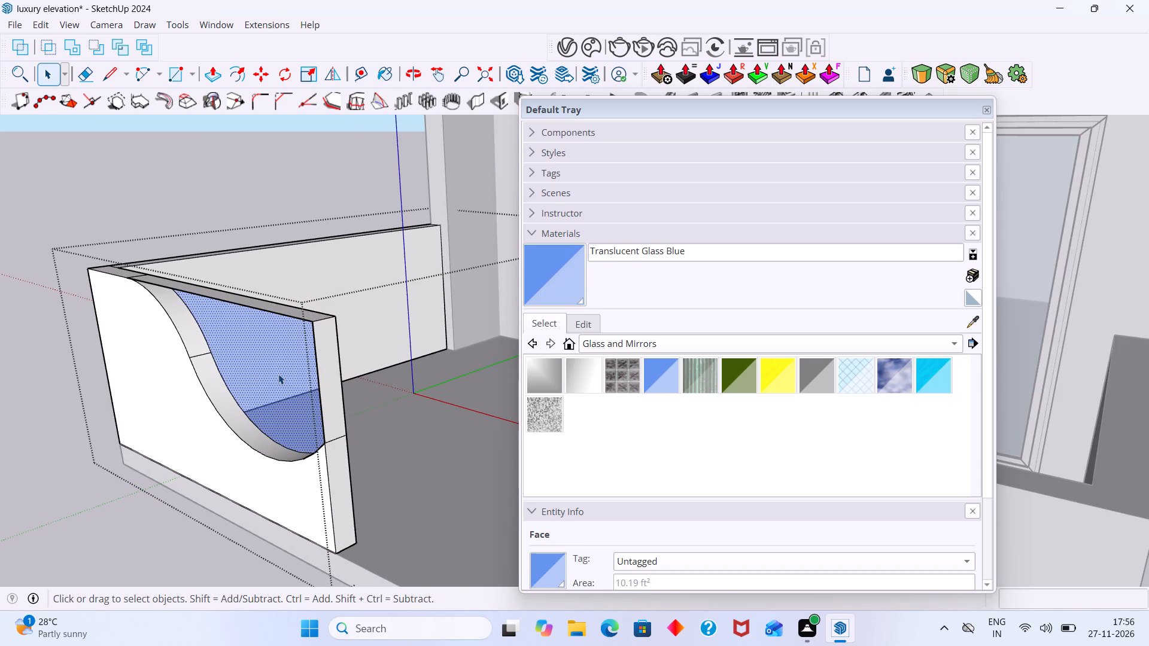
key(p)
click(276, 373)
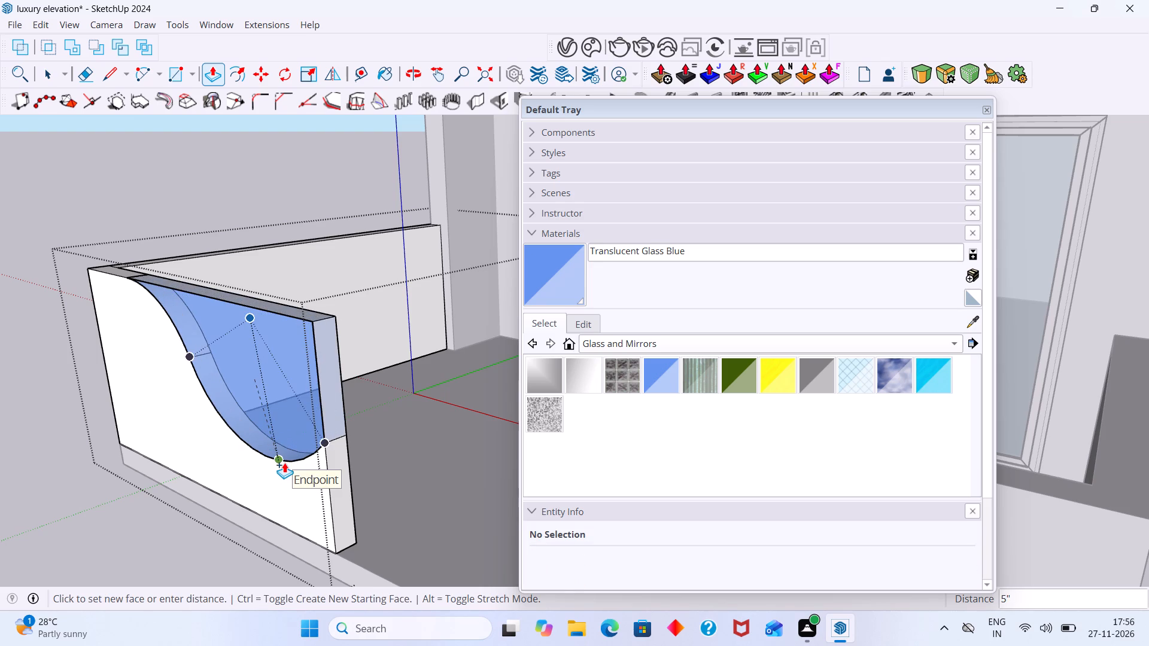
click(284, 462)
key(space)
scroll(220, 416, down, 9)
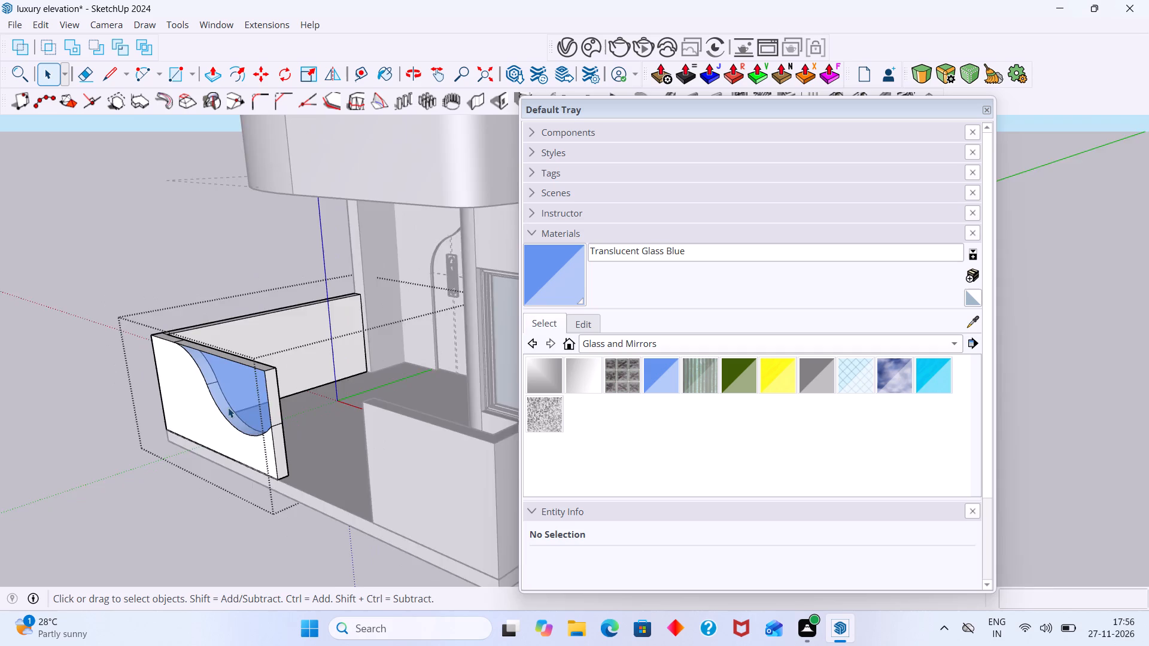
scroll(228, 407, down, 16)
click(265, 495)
Examine the glass infill above the boundary wall's S-curve from the front of the house.
middle_drag(251, 464, 470, 462)
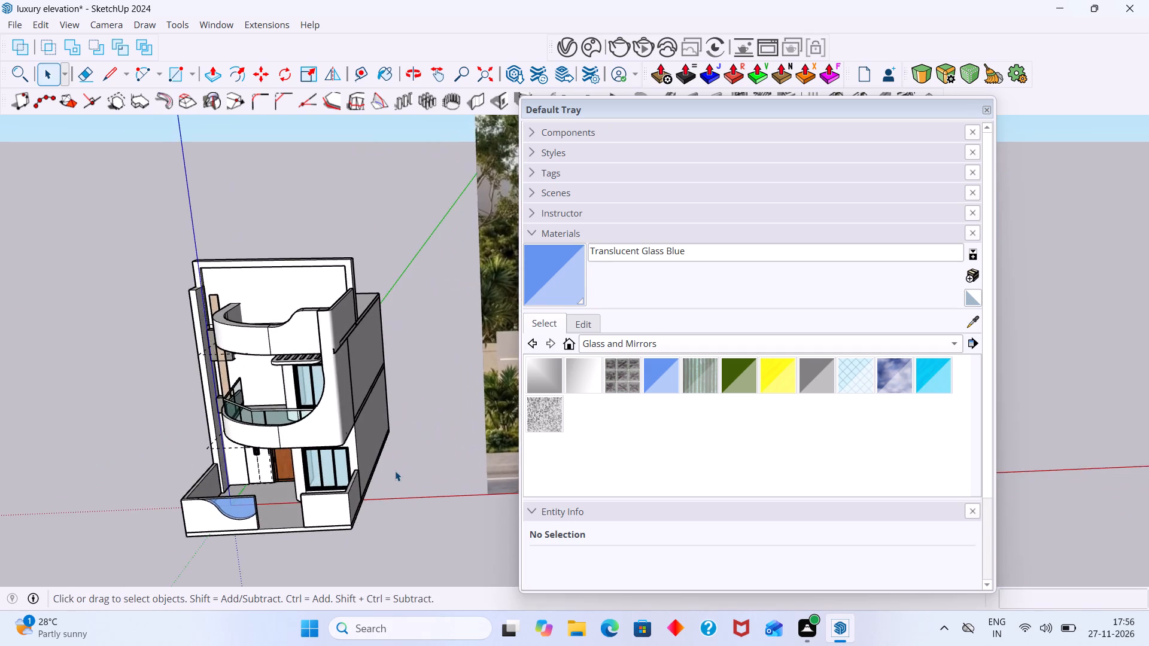
scroll(391, 471, down, 4)
shift+middle_drag(383, 461, 329, 395)
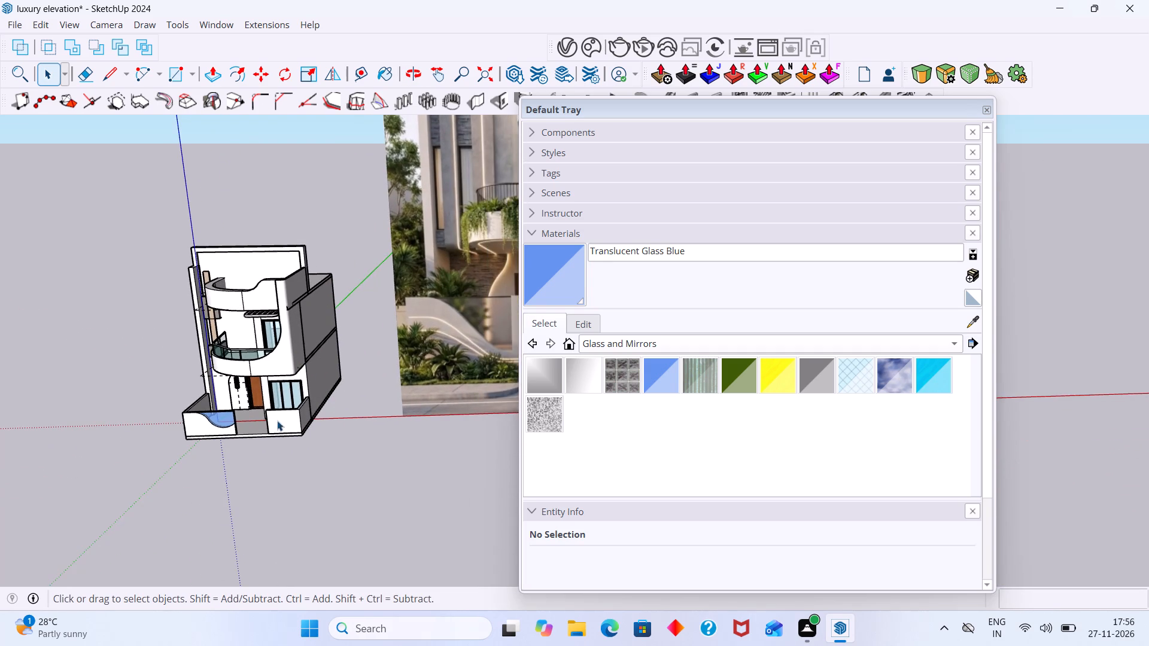
scroll(248, 428, up, 15)
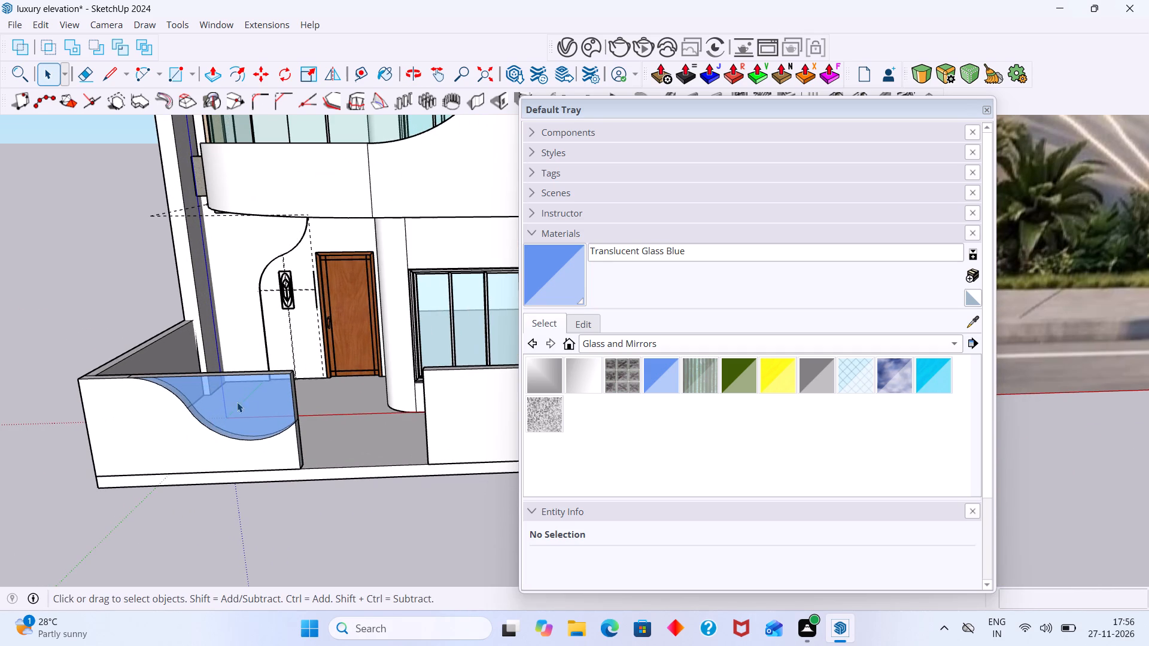
scroll(268, 437, down, 5)
scroll(263, 422, up, 3)
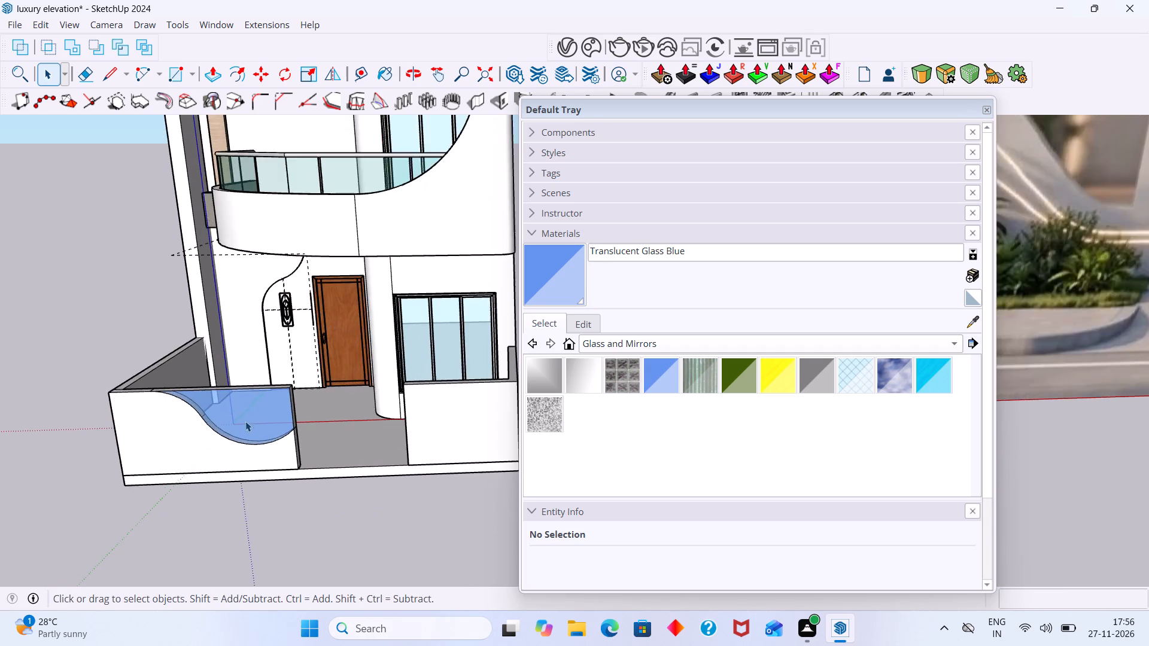
scroll(245, 421, up, 4)
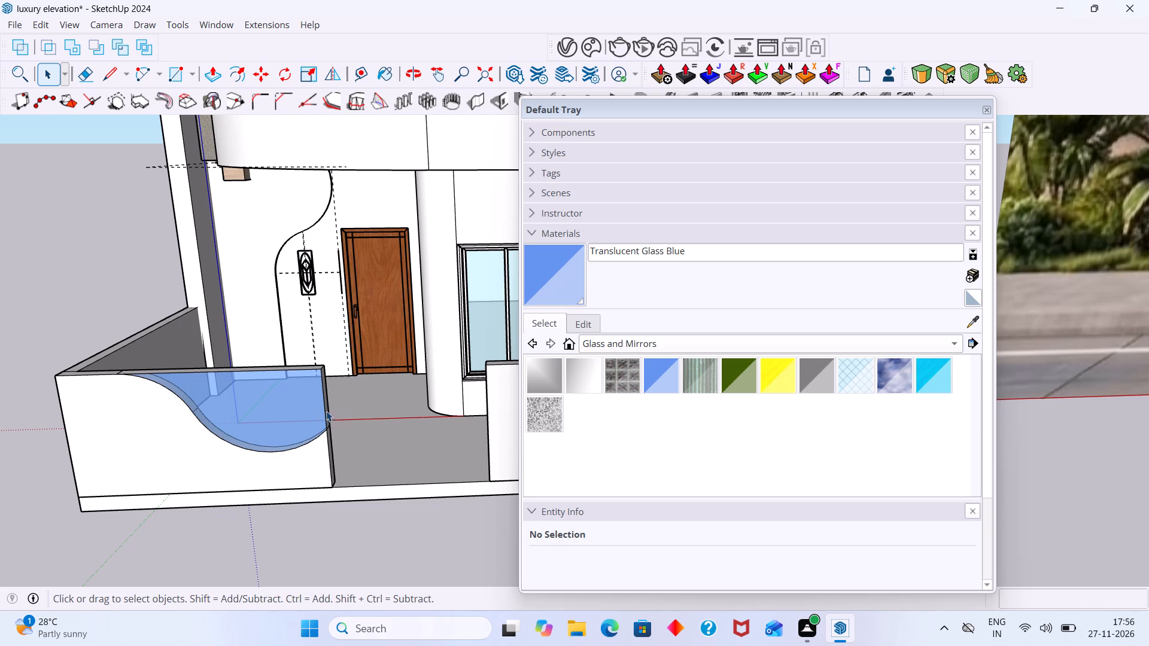
scroll(324, 413, down, 14)
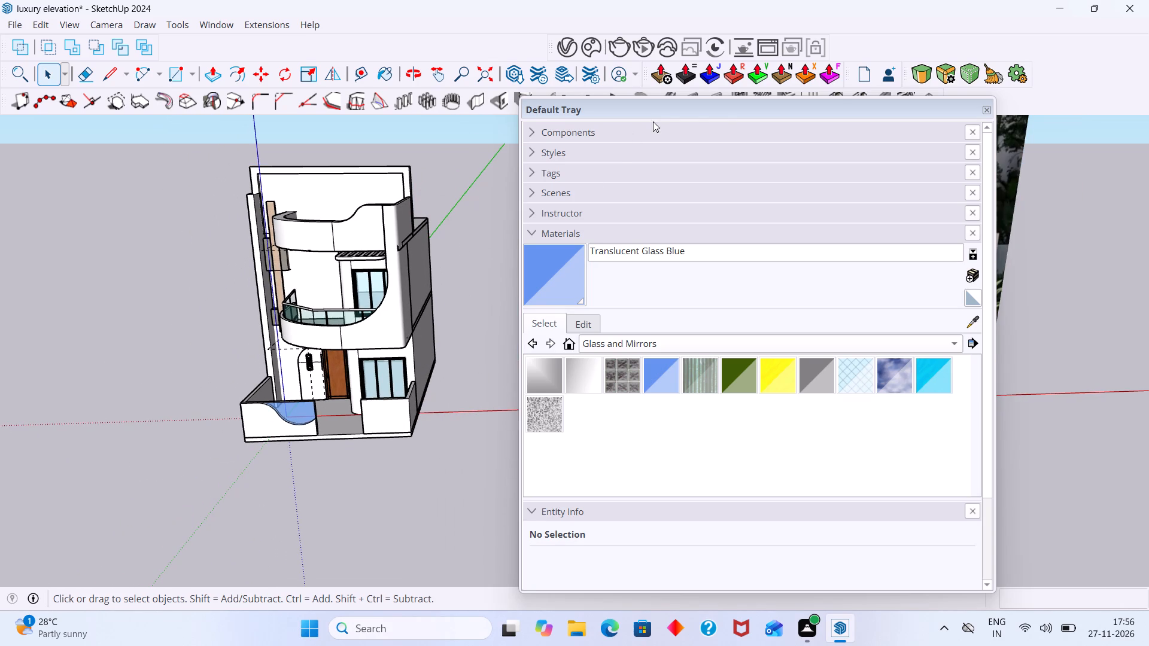
Close the Default Tray to uncover the reference image.
click(987, 106)
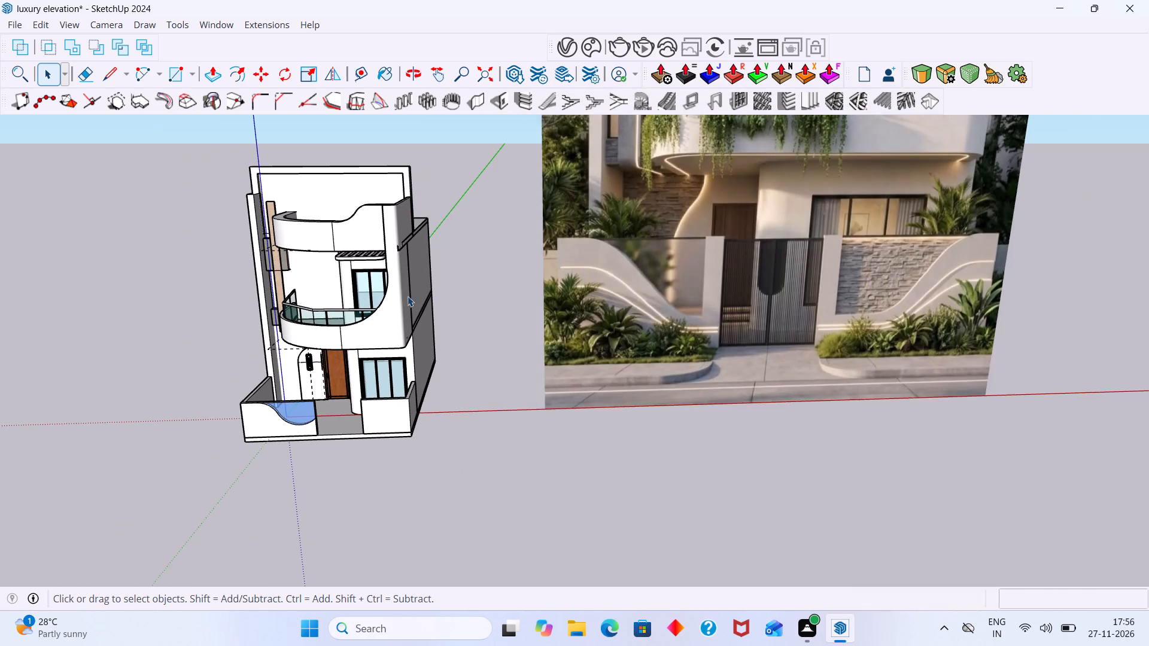
Compare the house front, curved boundary wall and glass infill with the walls and gate in the reference image.
scroll(406, 297, up, 7)
middle_drag(418, 359, 431, 252)
scroll(434, 313, up, 5)
middle_drag(421, 330, 522, 302)
scroll(191, 291, down, 3)
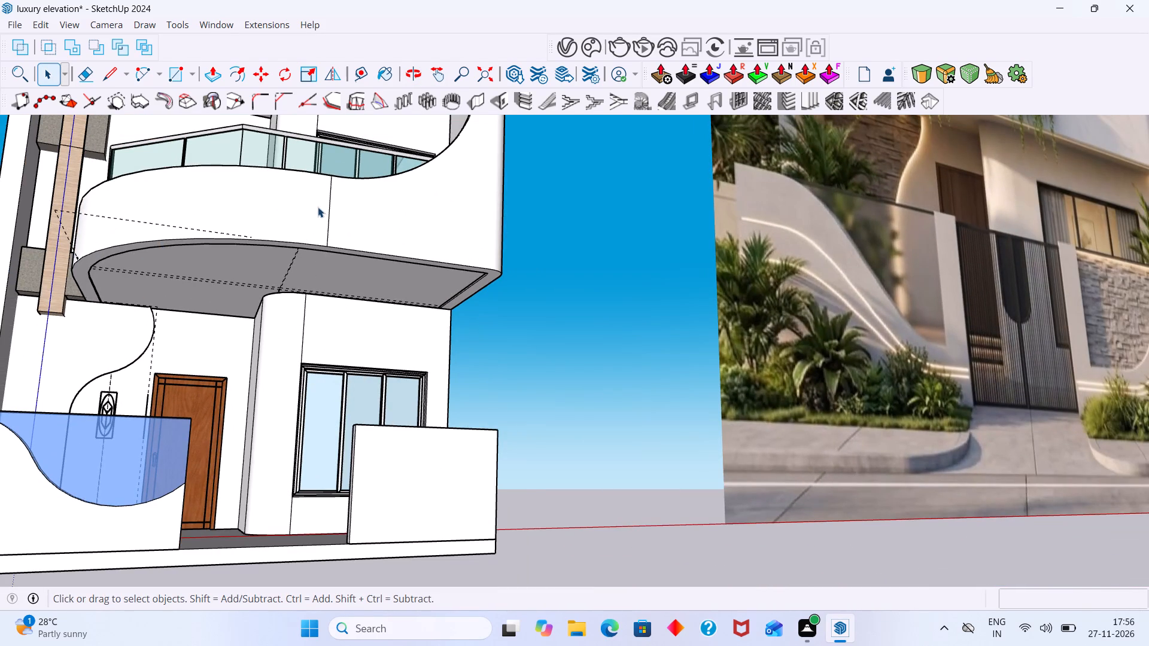
scroll(260, 234, down, 1)
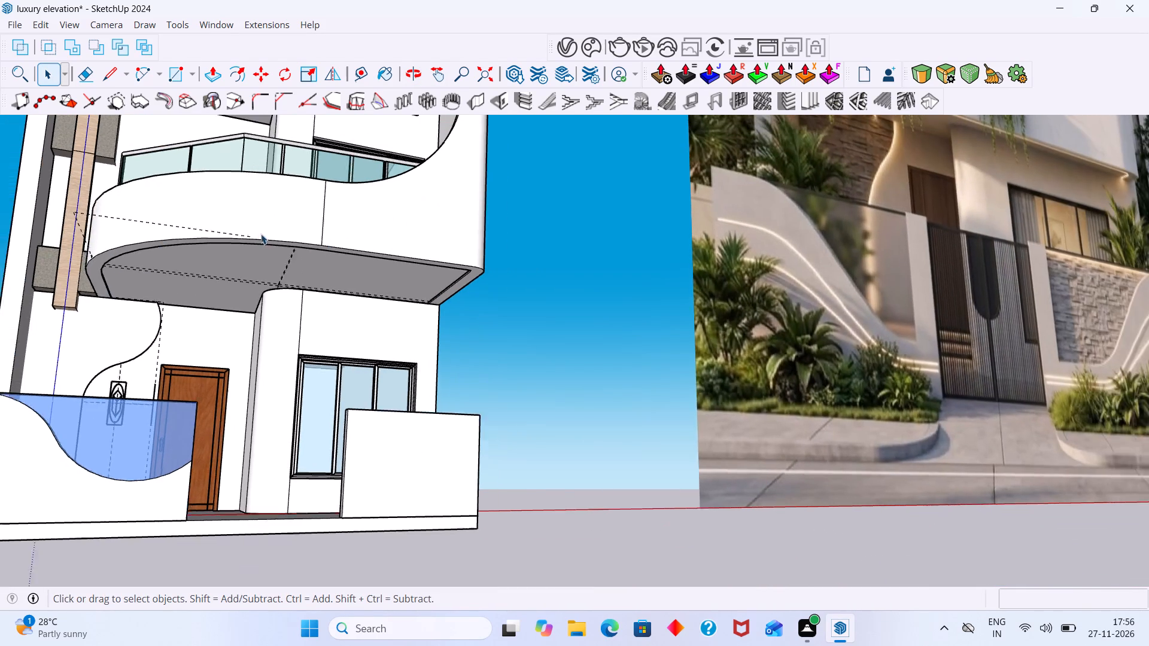
scroll(261, 234, down, 6)
middle_drag(331, 232, 312, 302)
scroll(328, 274, down, 6)
scroll(326, 260, up, 2)
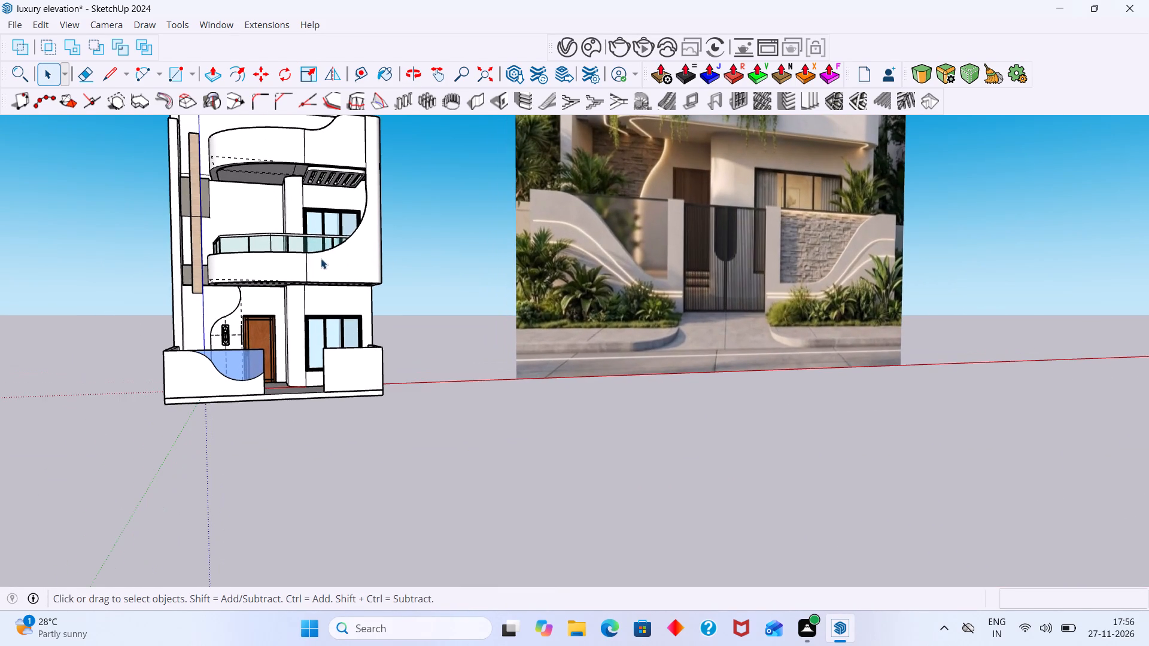
scroll(378, 200, up, 4)
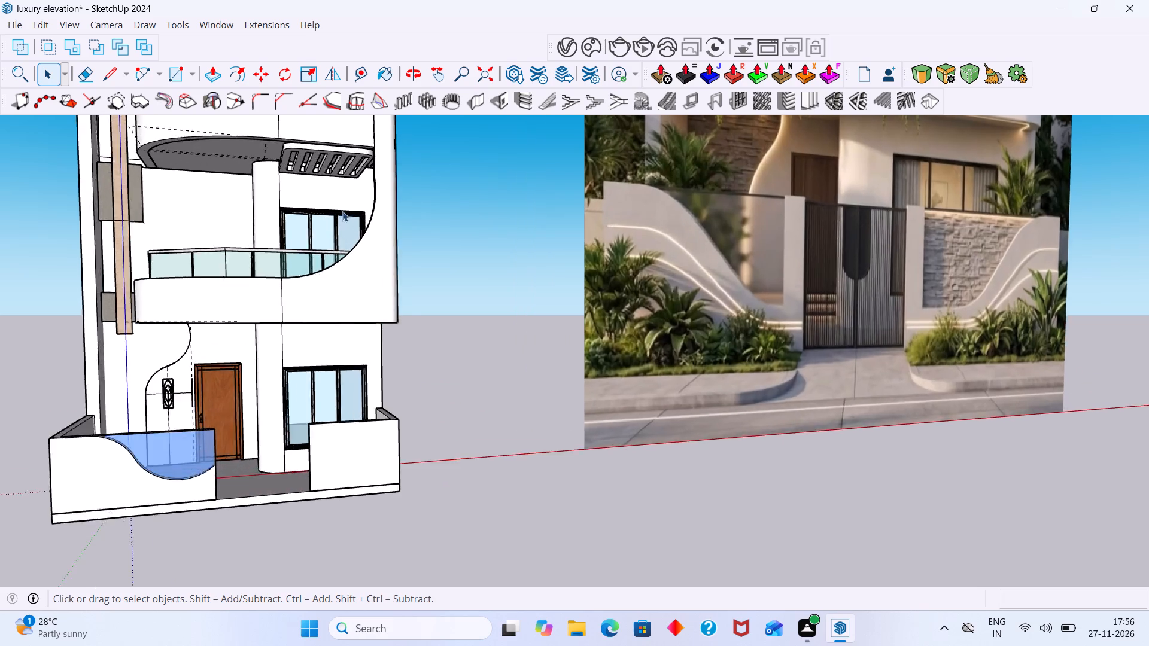
scroll(342, 211, up, 3)
middle_drag(346, 220, 393, 273)
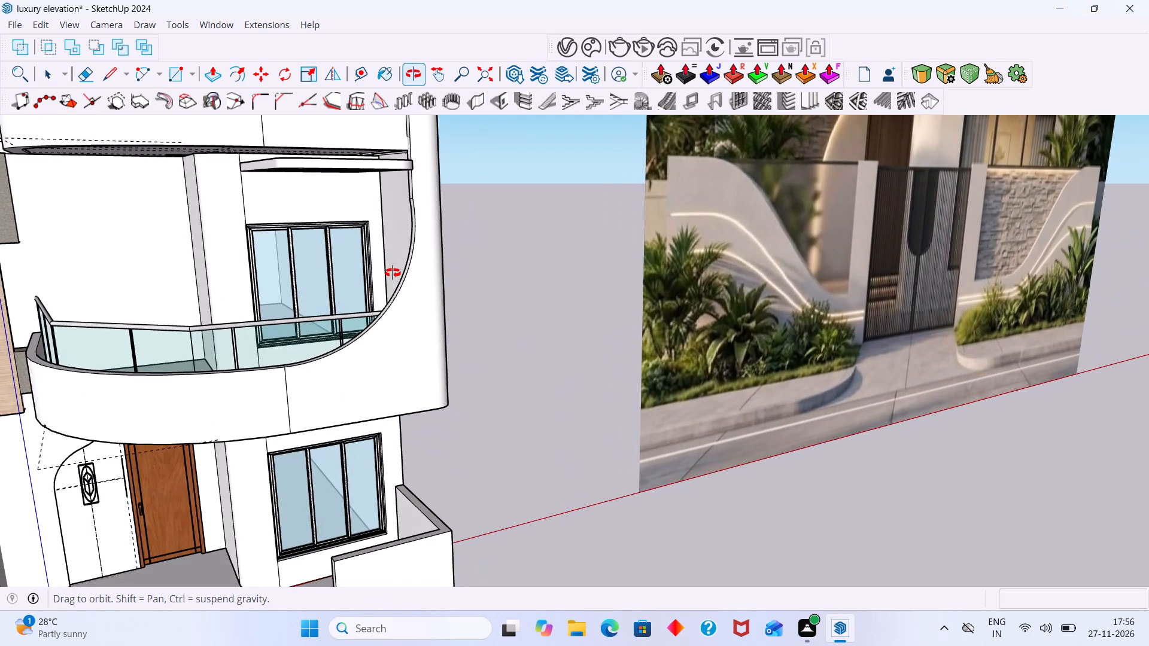
middle_drag(393, 273, 302, 287)
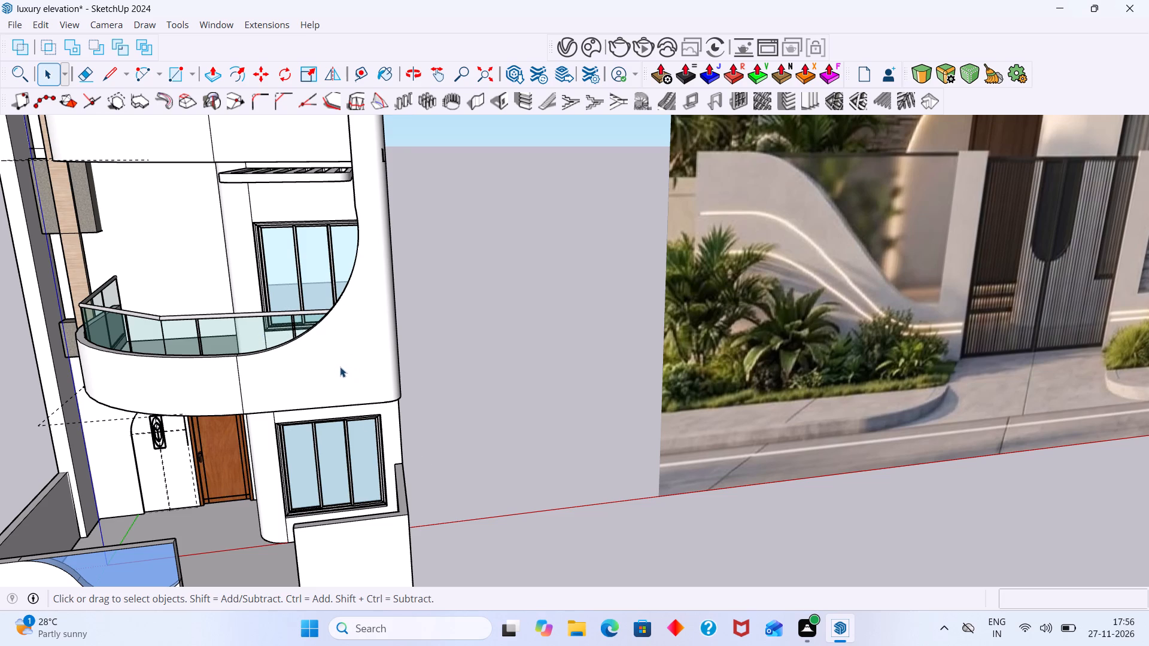
scroll(341, 364, down, 6)
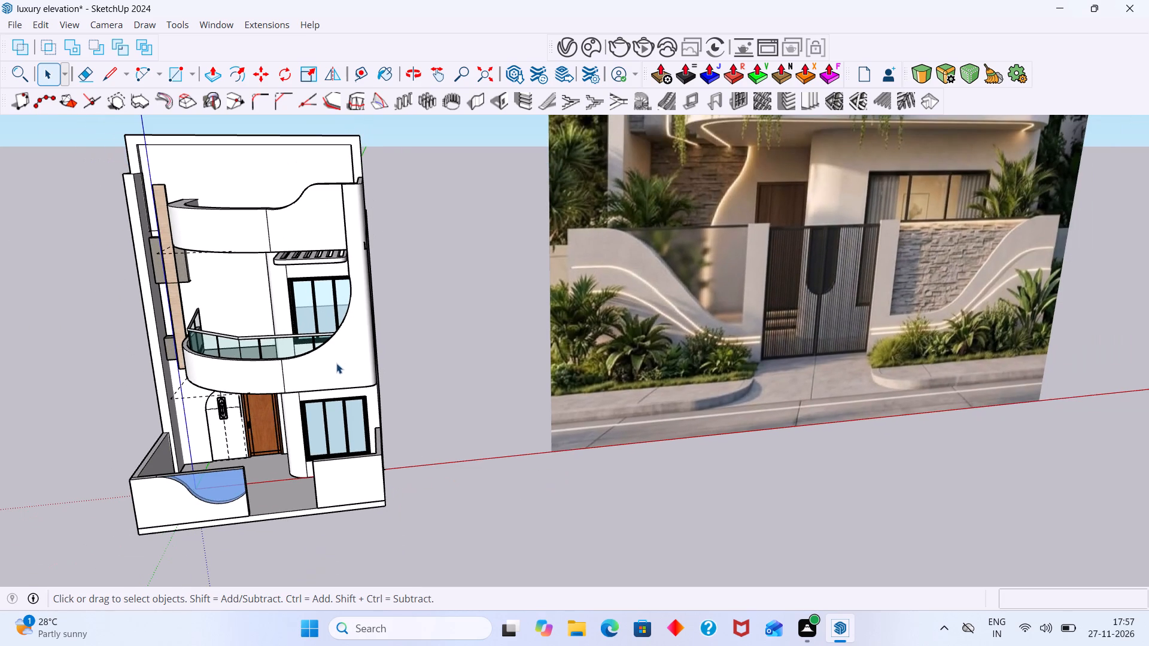
scroll(326, 345, up, 7)
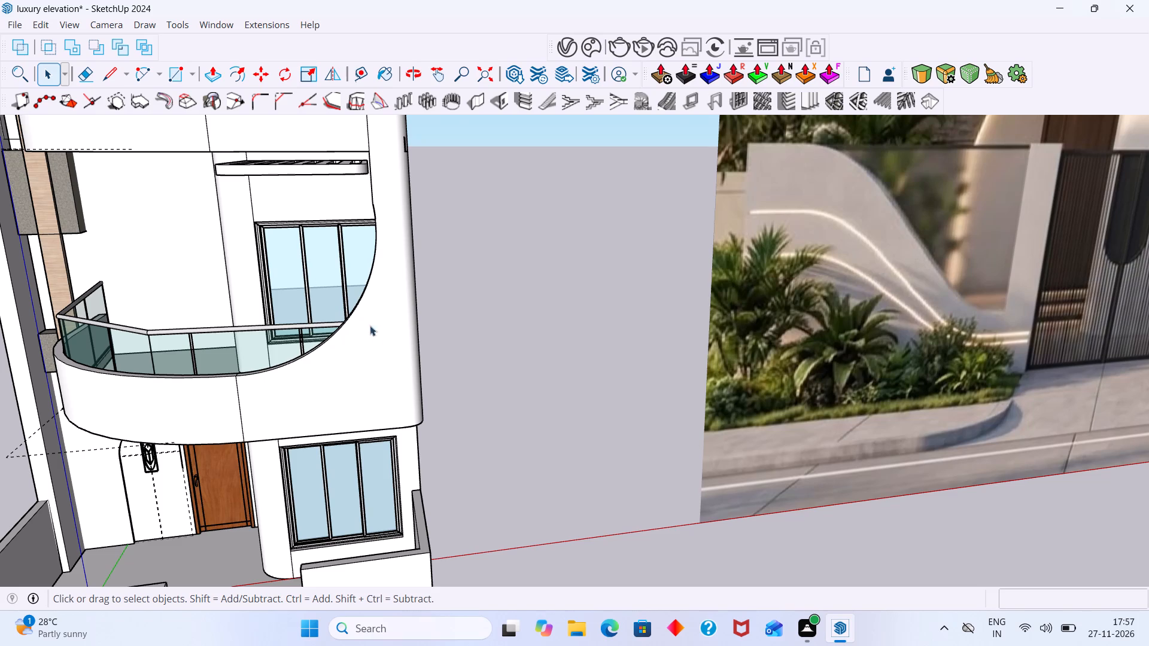
scroll(355, 351, down, 12)
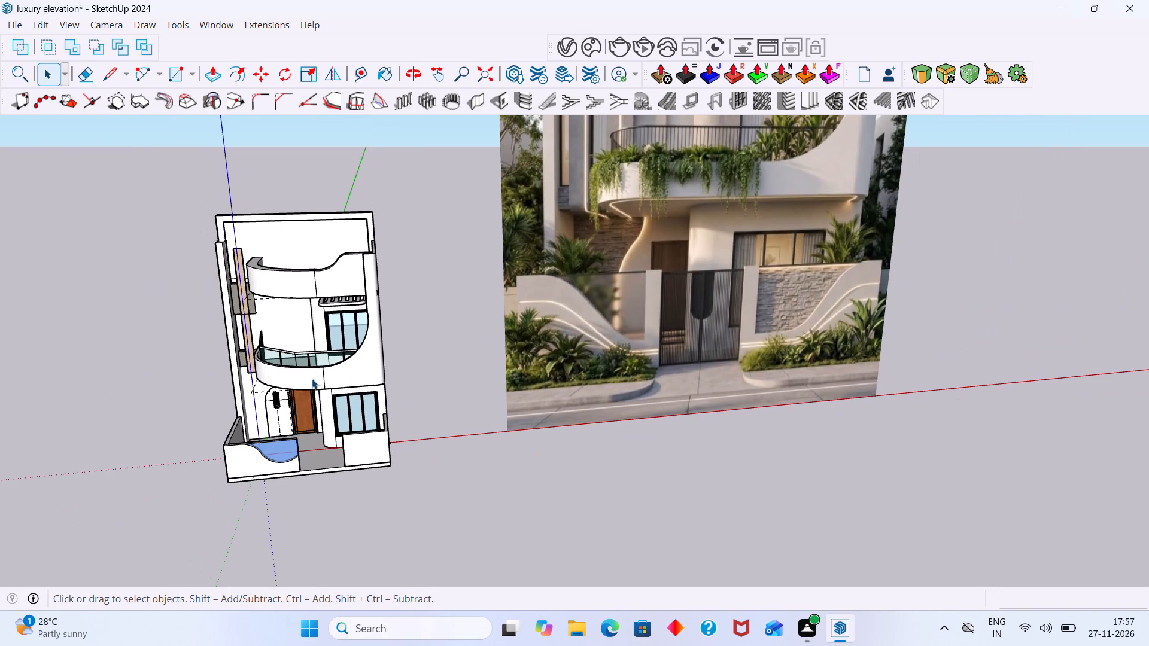
scroll(688, 361, up, 4)
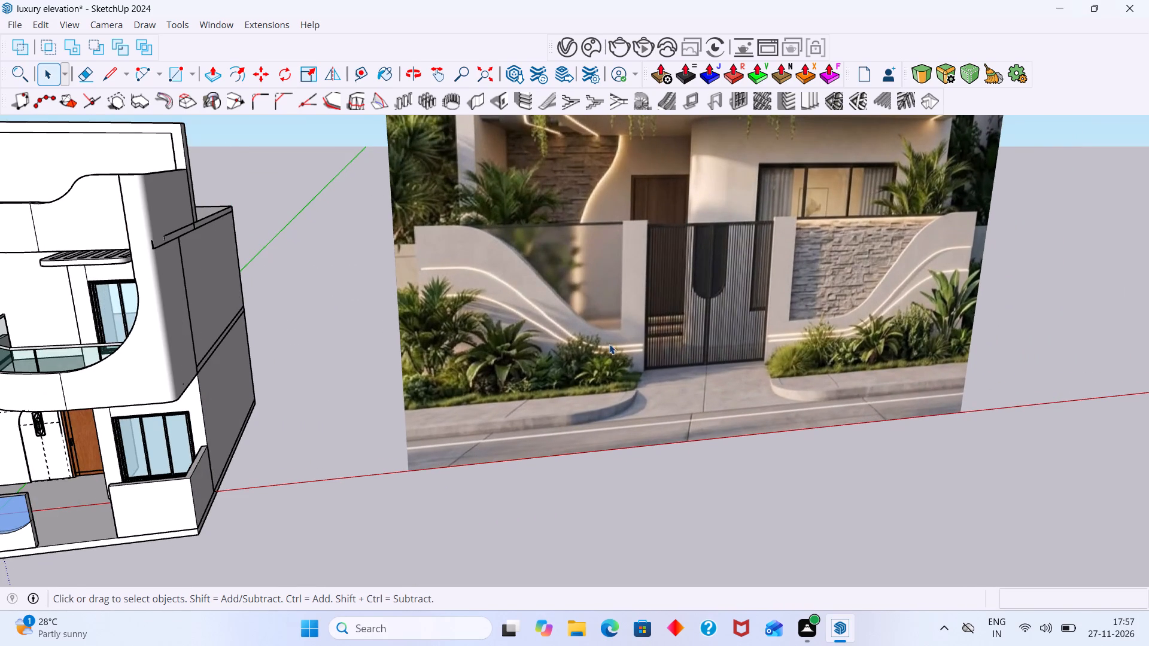
scroll(611, 343, down, 3)
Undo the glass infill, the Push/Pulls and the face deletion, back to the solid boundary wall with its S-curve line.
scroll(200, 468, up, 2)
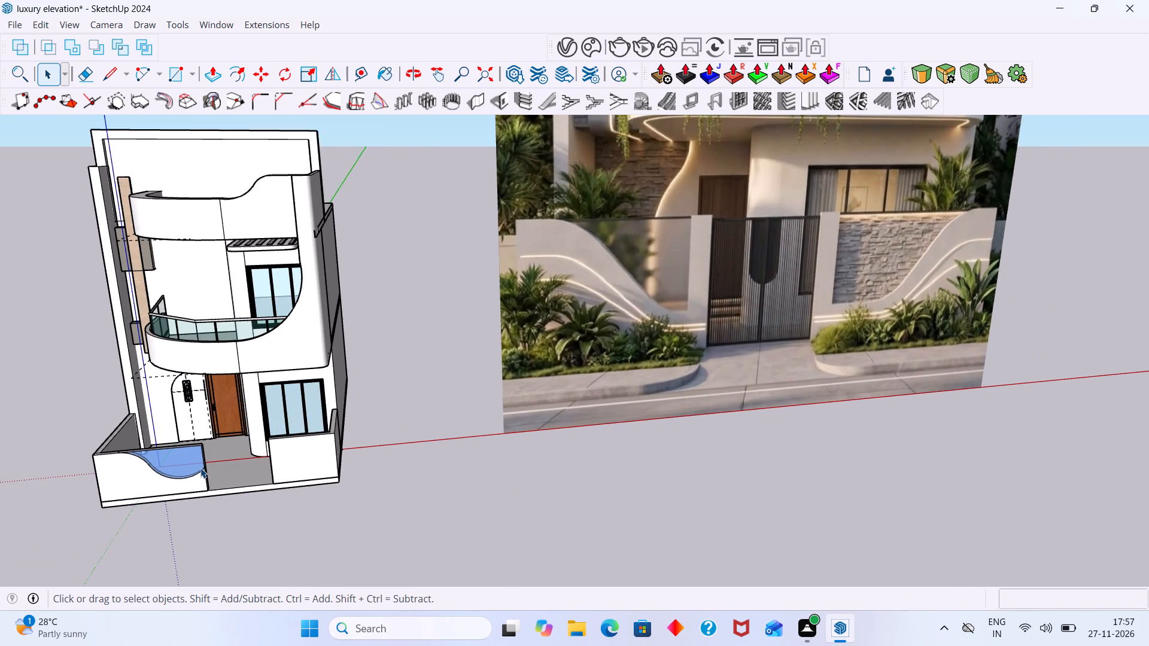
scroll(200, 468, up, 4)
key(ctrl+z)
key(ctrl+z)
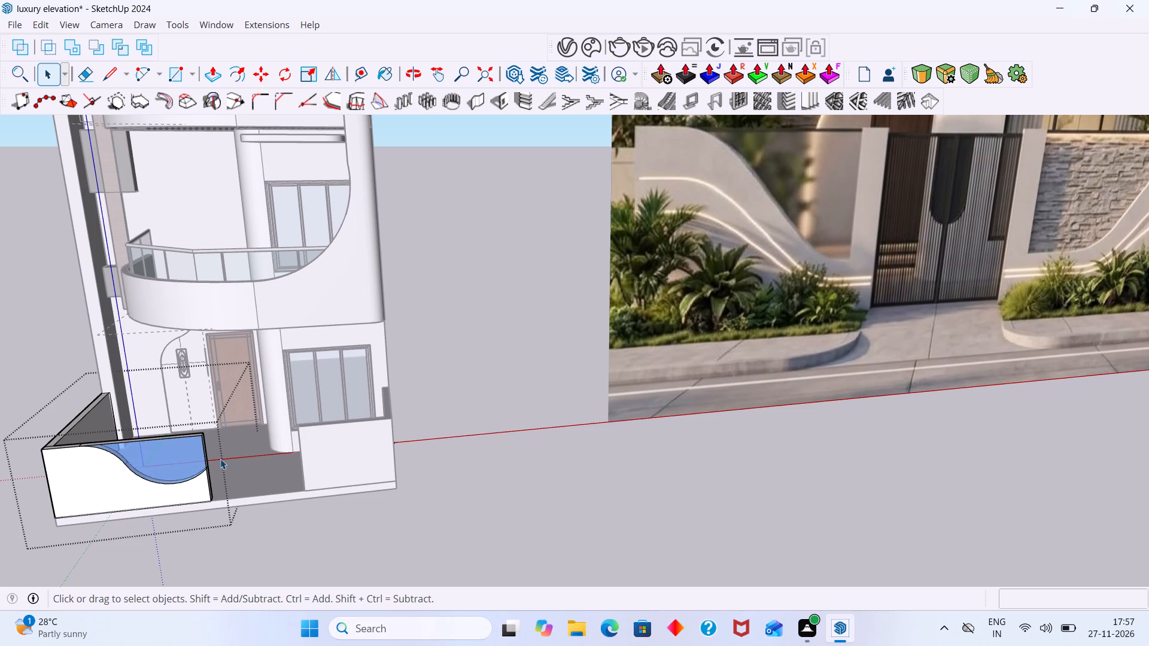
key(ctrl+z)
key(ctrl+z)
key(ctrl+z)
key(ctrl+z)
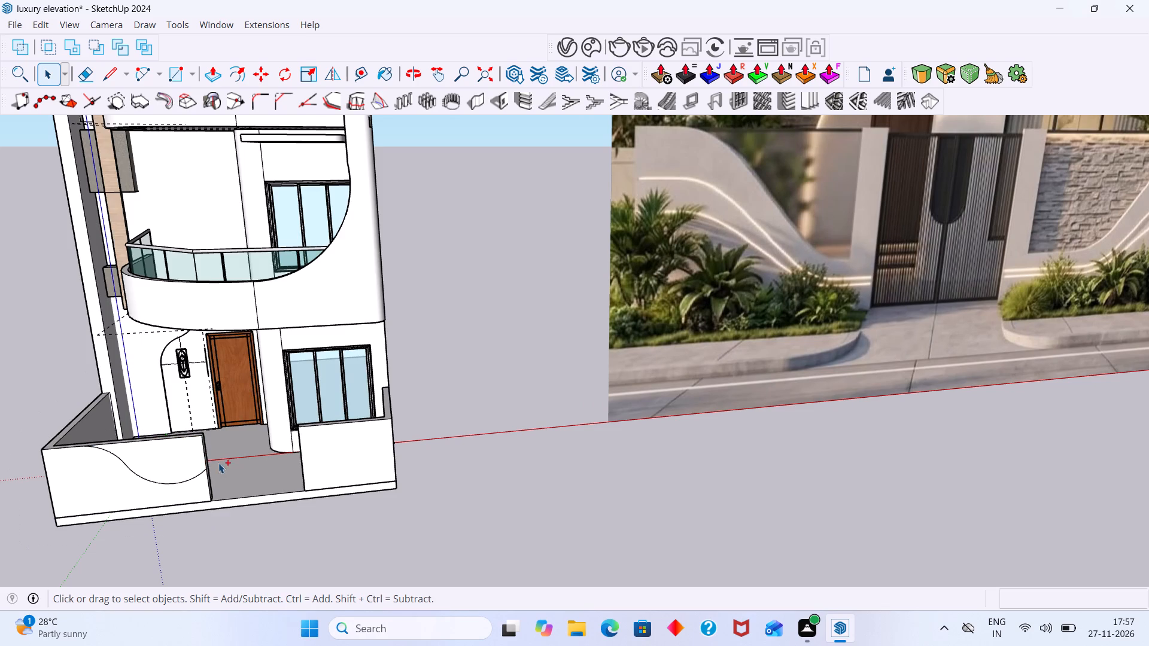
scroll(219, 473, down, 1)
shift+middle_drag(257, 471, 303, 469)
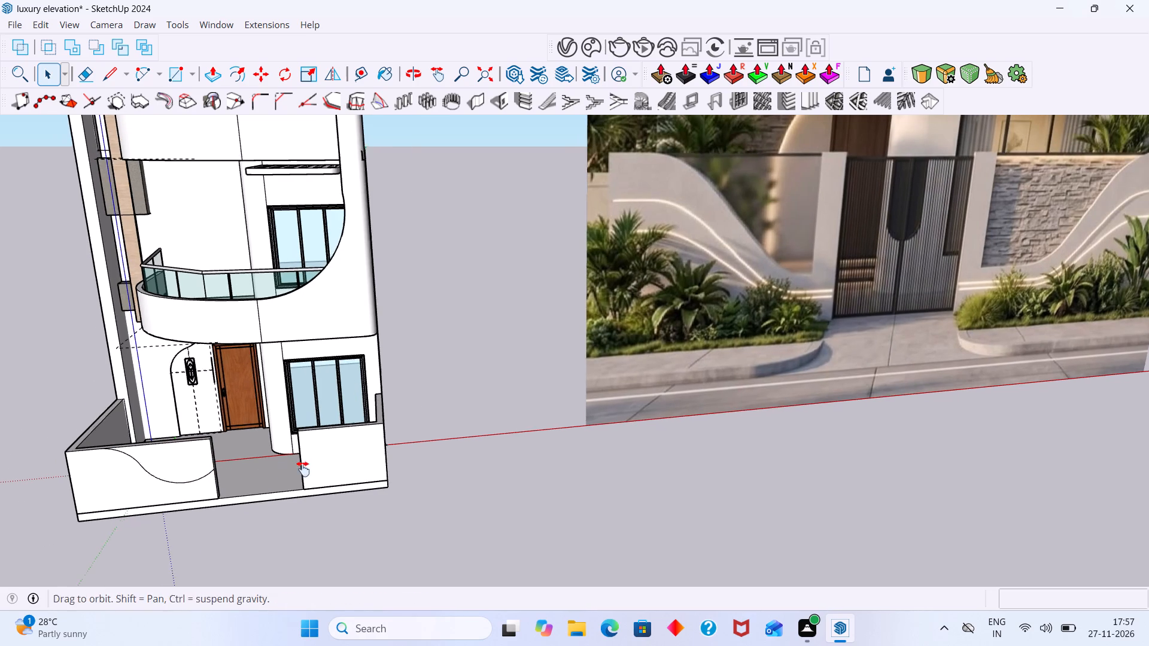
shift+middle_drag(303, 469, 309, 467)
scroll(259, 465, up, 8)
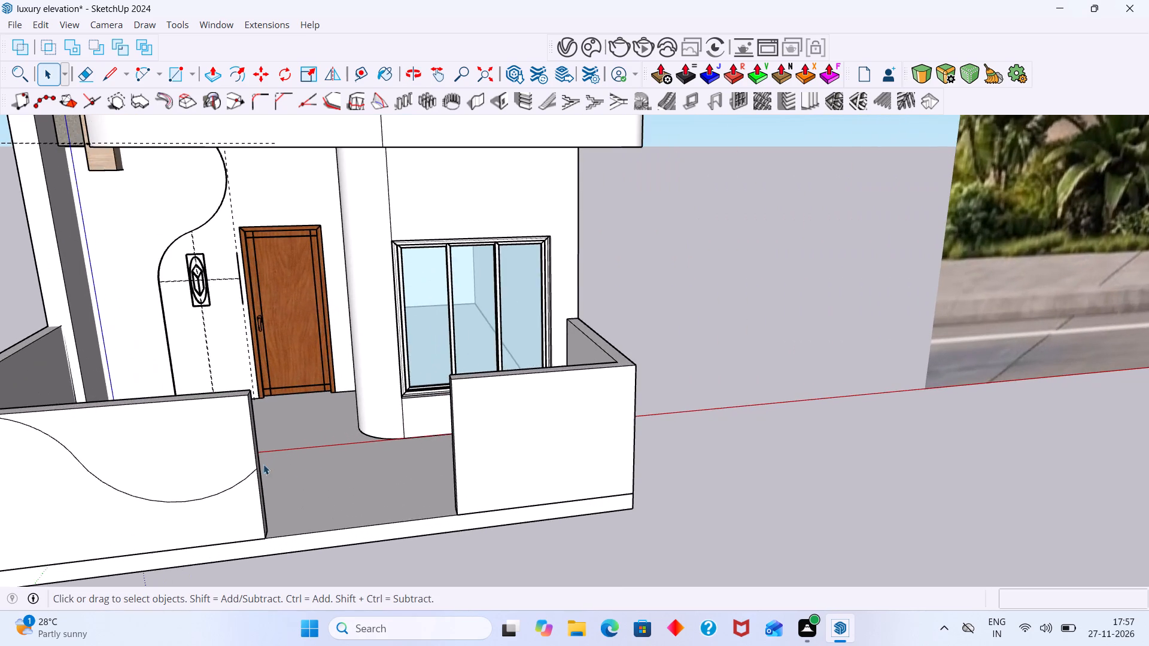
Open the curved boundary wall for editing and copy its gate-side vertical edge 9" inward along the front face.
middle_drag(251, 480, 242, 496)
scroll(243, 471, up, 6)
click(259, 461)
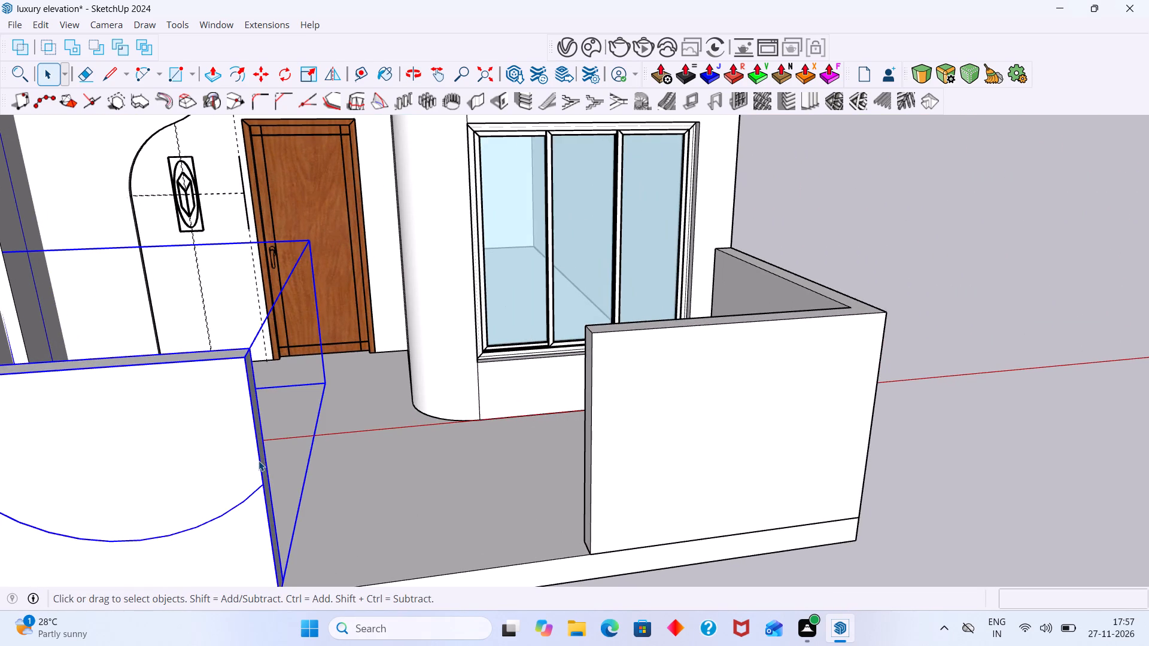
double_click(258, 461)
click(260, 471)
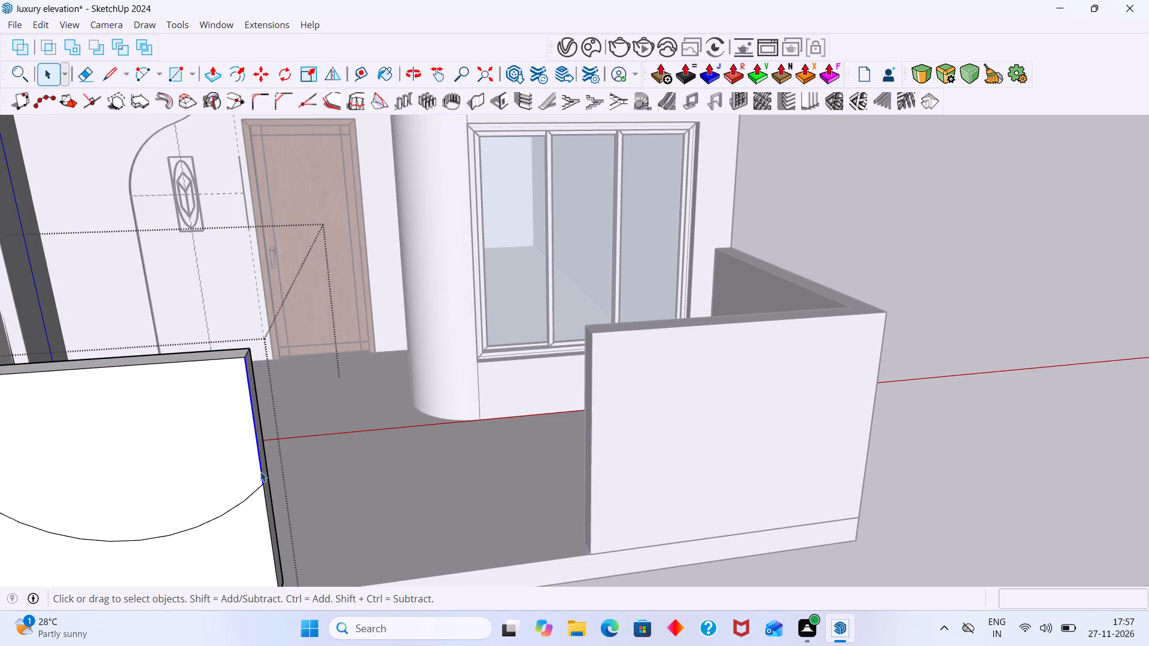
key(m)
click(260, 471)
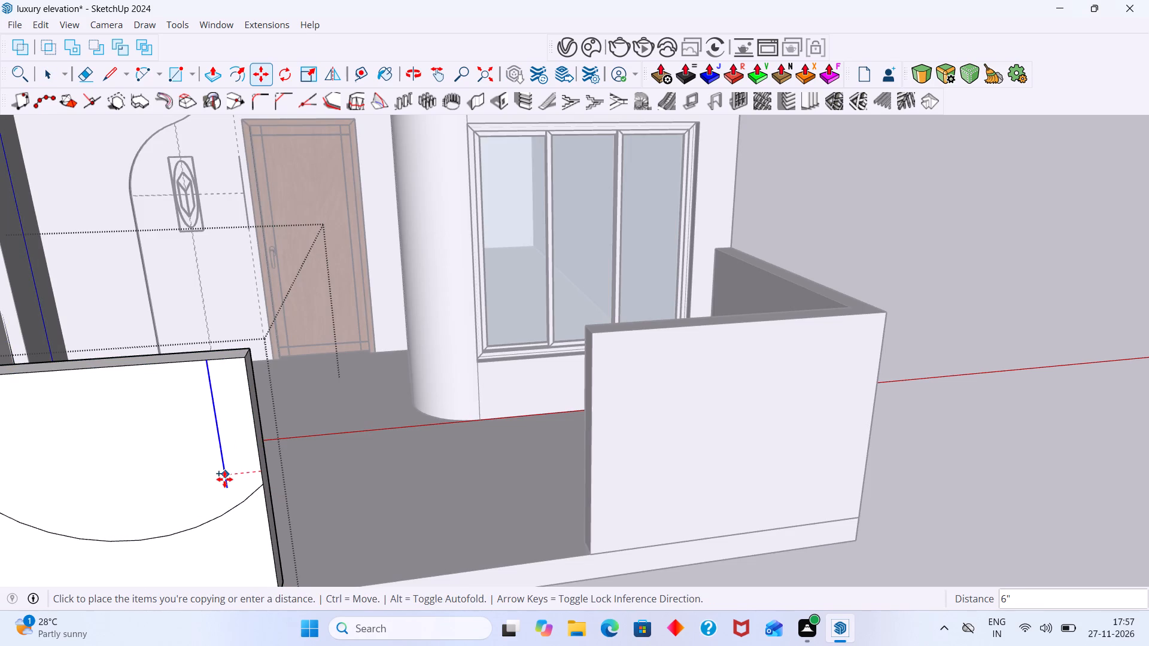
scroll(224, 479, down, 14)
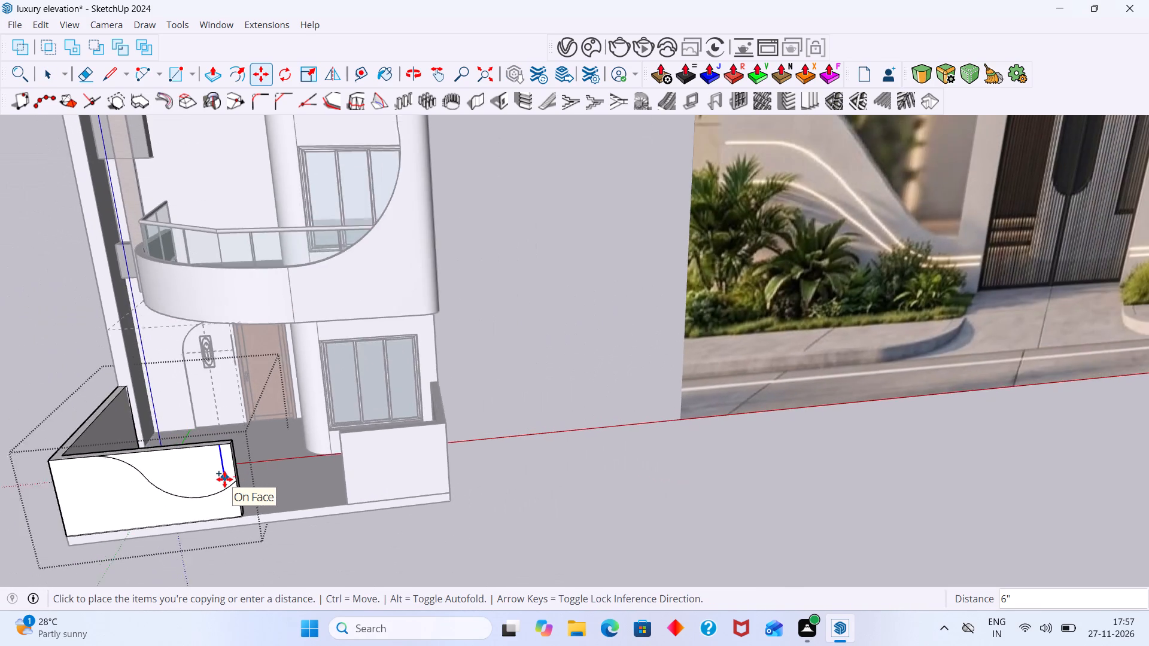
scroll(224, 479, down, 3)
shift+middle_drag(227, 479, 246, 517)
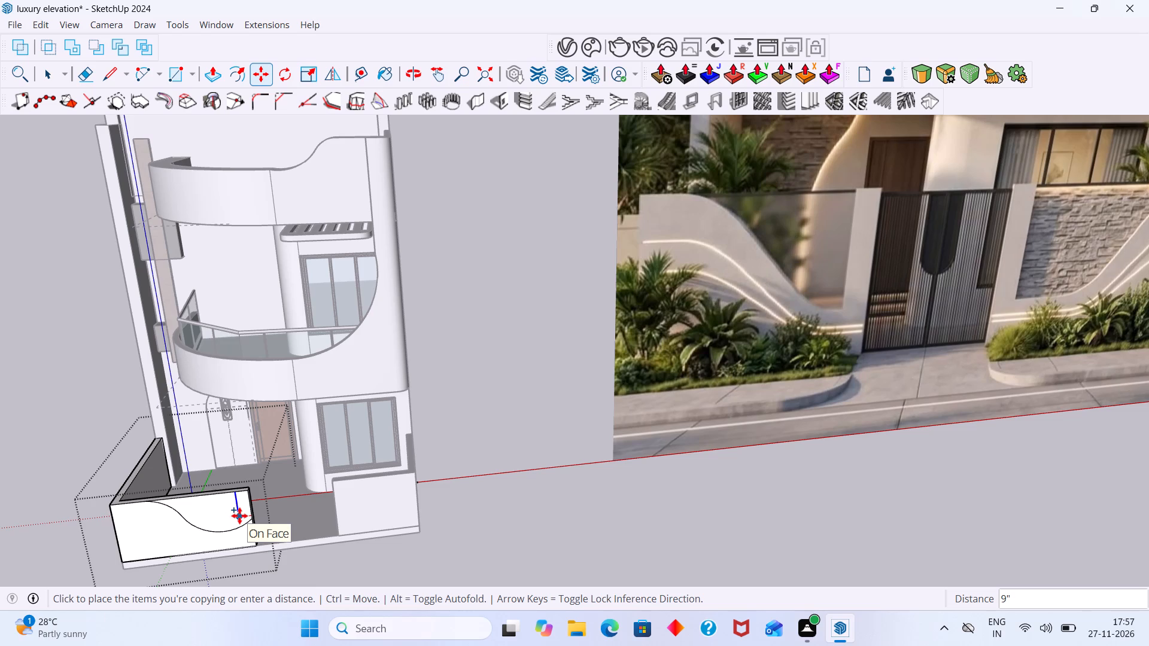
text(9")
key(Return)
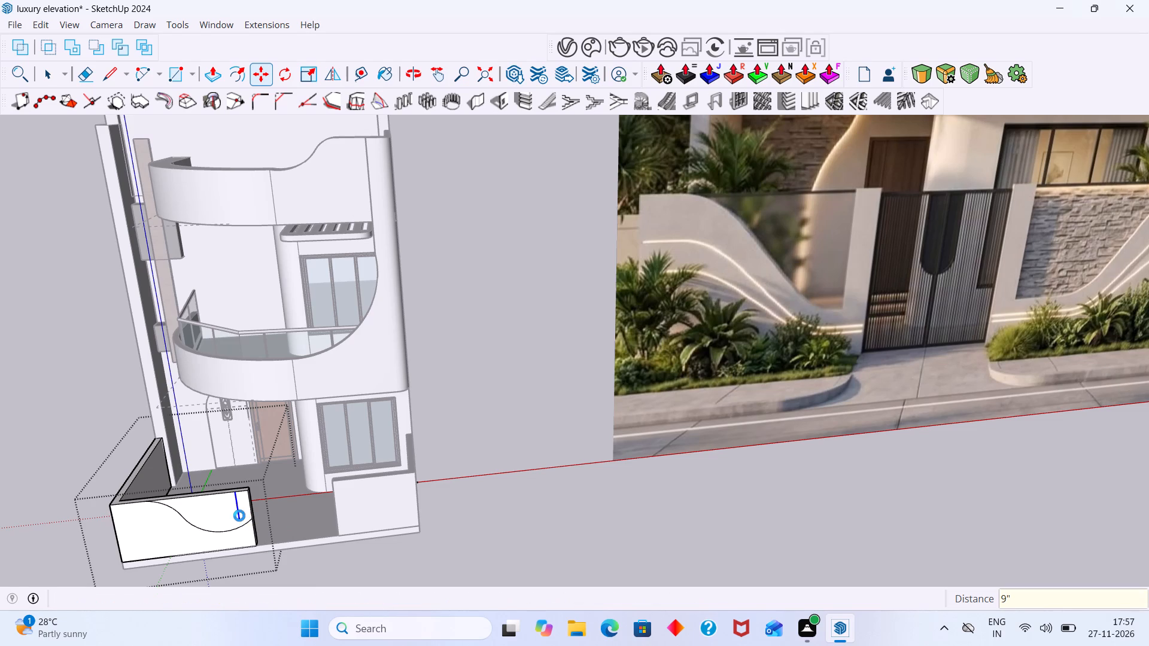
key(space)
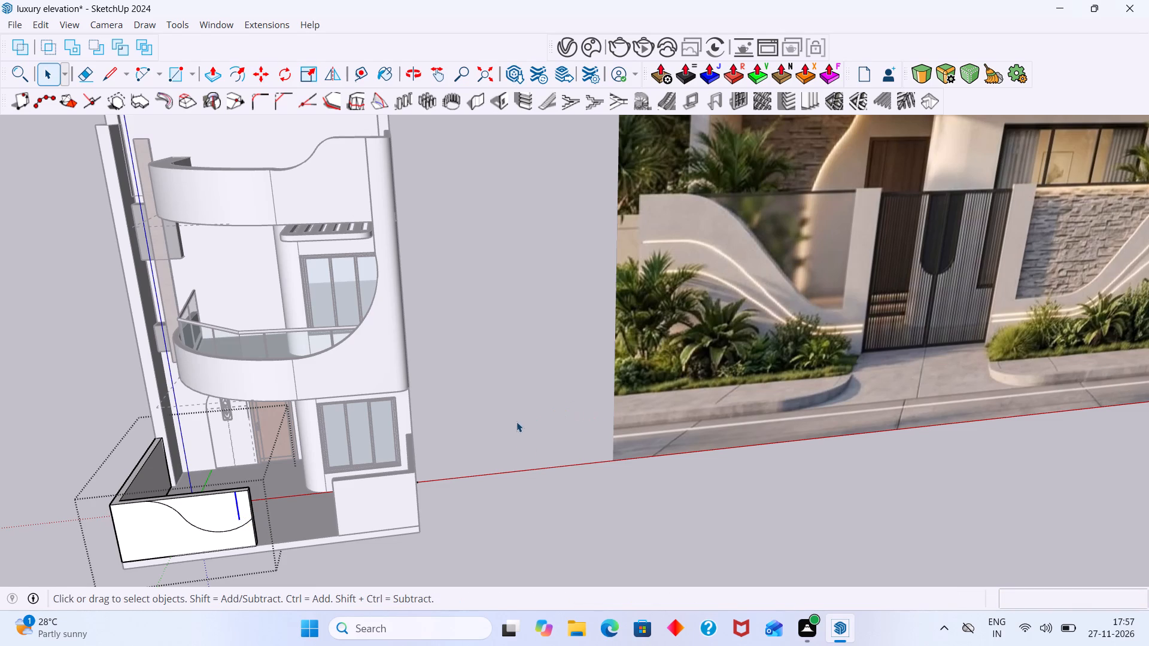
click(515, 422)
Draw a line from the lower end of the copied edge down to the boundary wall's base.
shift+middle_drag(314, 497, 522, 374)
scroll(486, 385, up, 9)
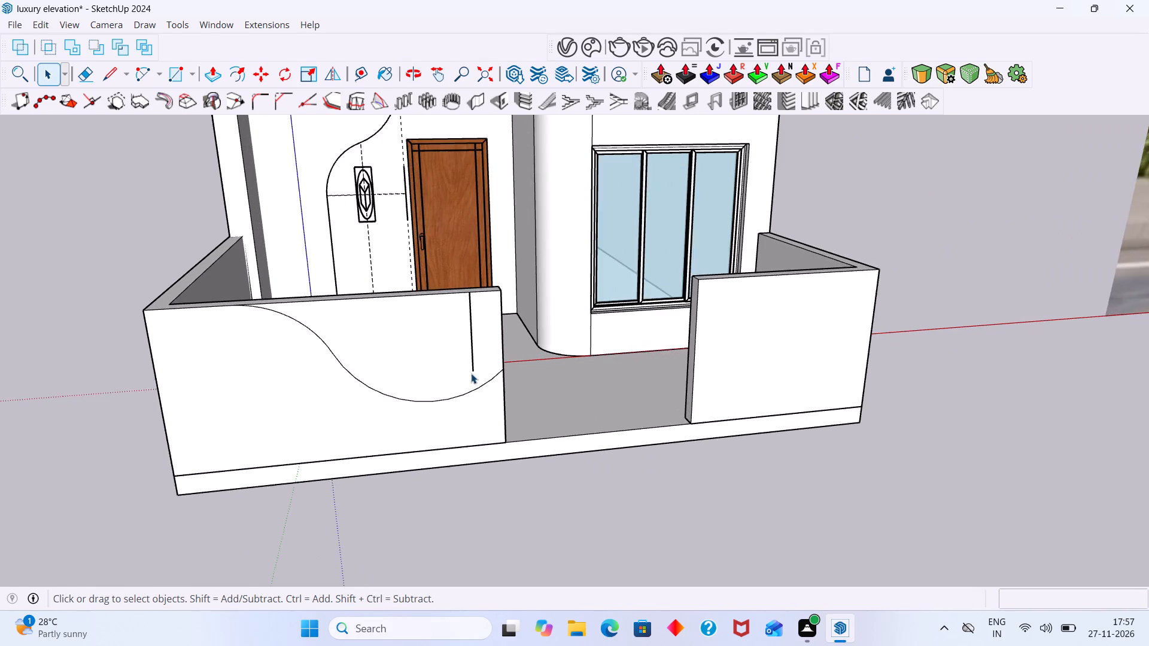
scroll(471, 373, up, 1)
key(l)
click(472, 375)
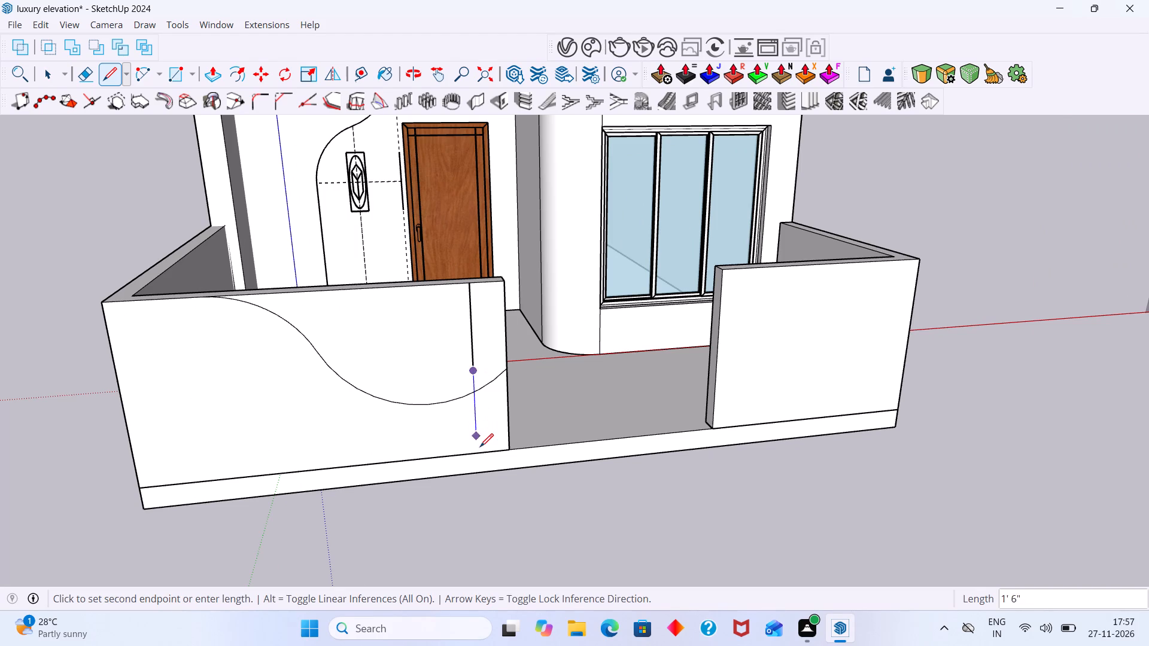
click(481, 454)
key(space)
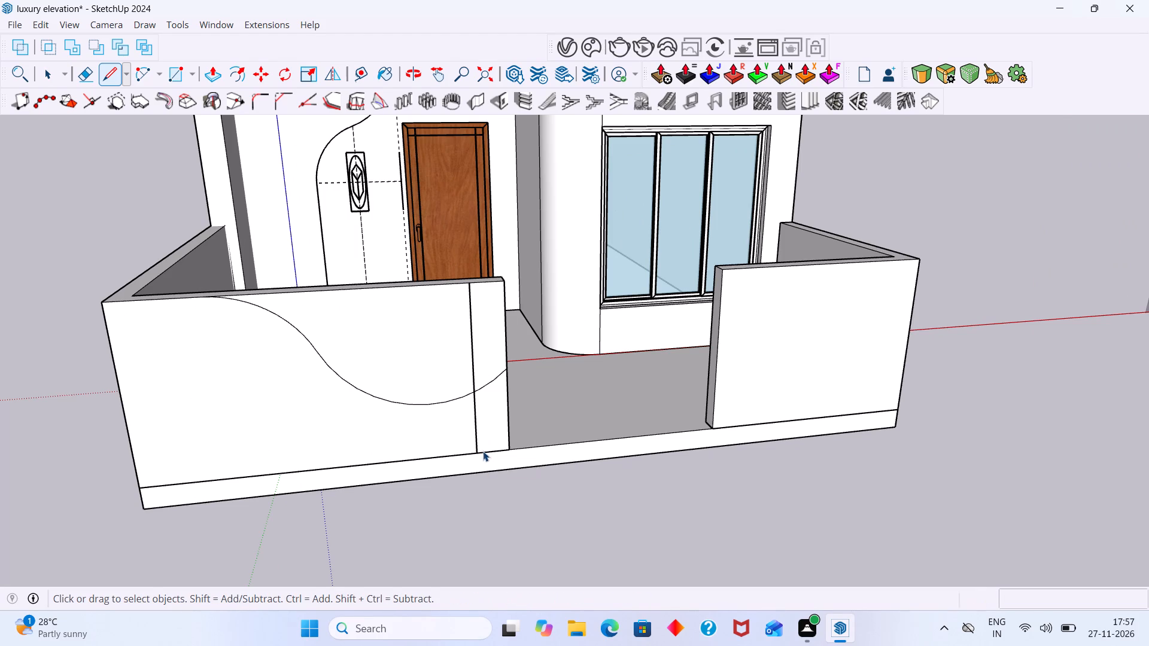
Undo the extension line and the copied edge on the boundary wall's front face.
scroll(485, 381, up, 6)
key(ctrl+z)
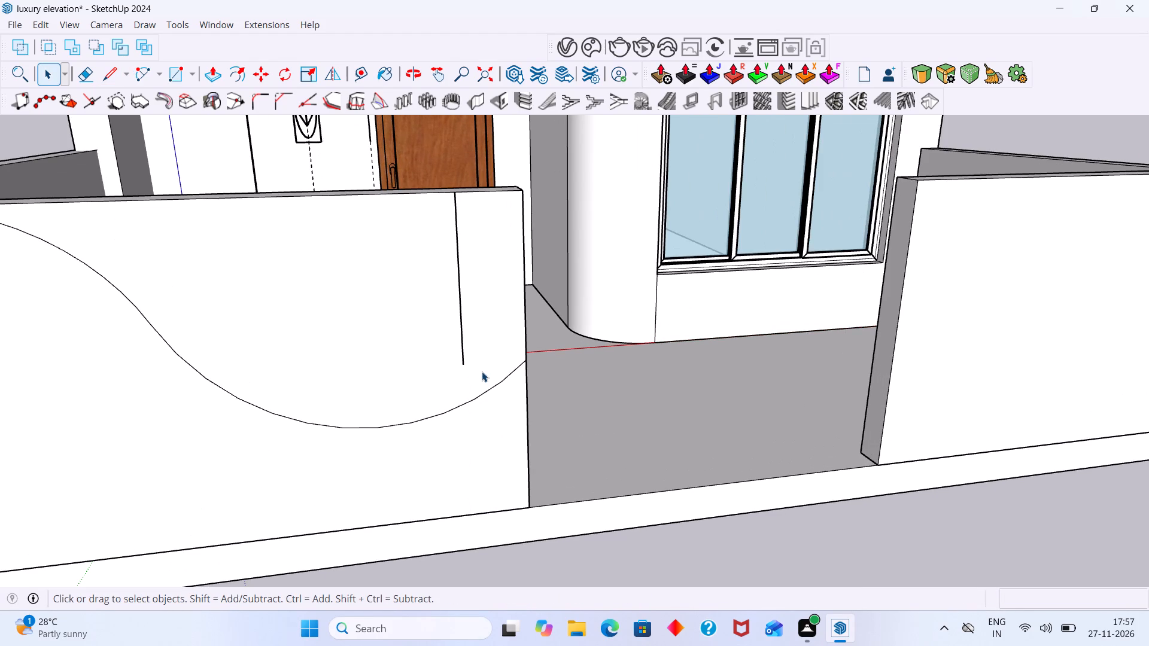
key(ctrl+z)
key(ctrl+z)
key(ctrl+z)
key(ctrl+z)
Place a vertical guide on the boundary wall's front face, 9" in from its gate-side end edge.
click(477, 351)
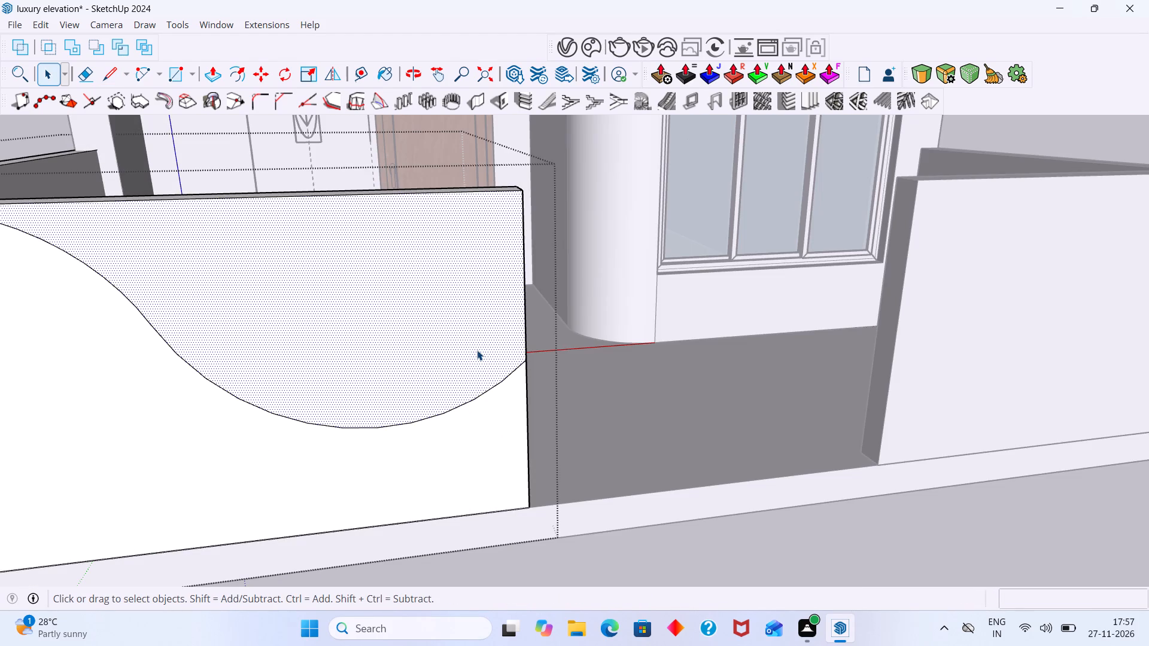
key(t)
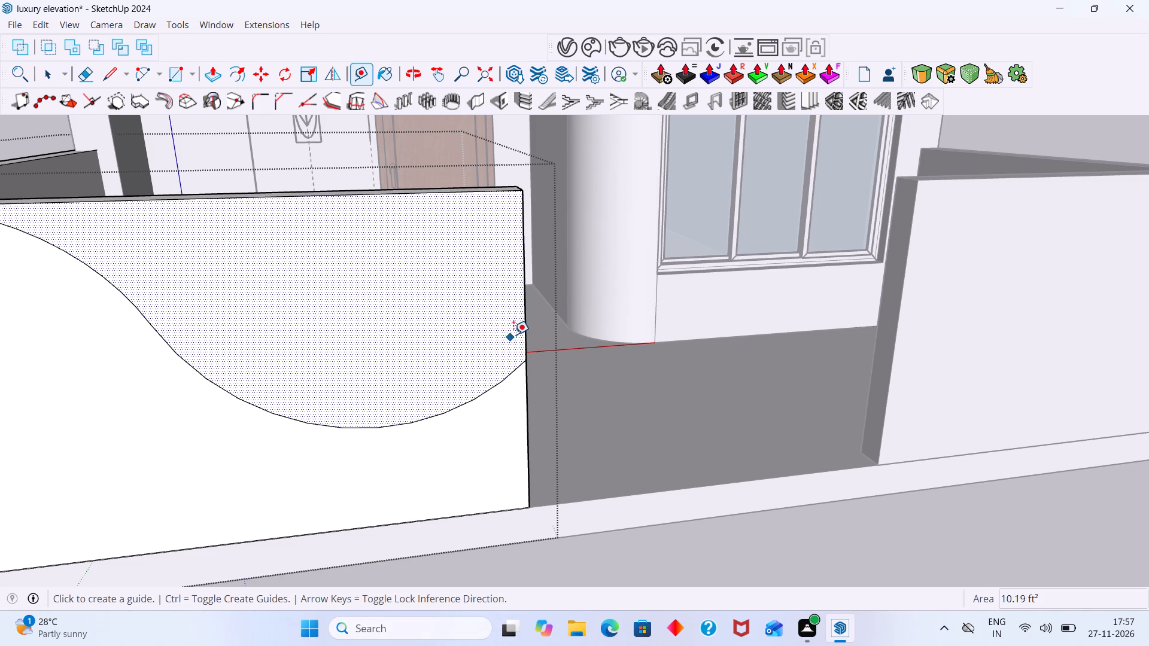
click(523, 325)
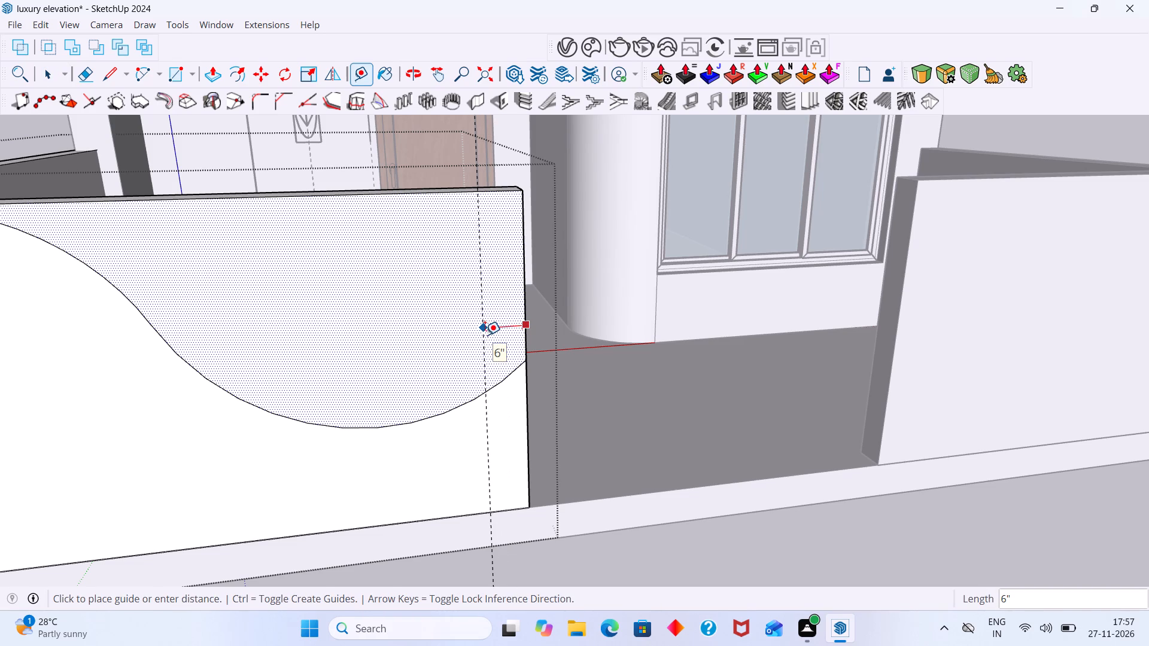
key(9)
key(shift+quotedbl)
key(Return)
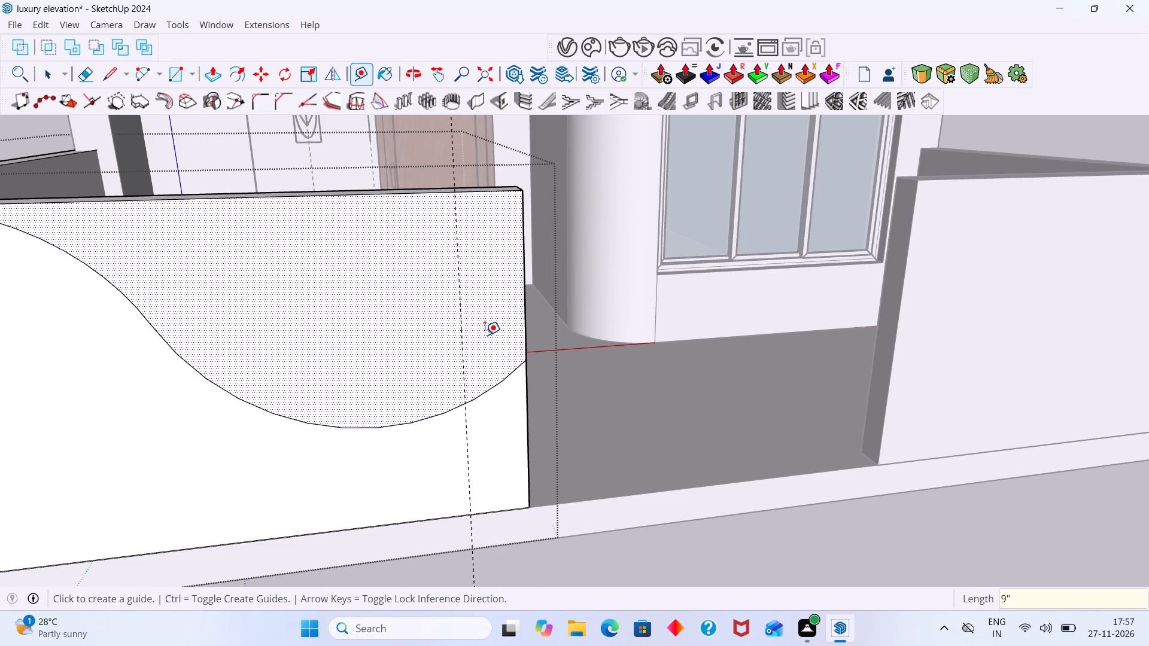
key(space)
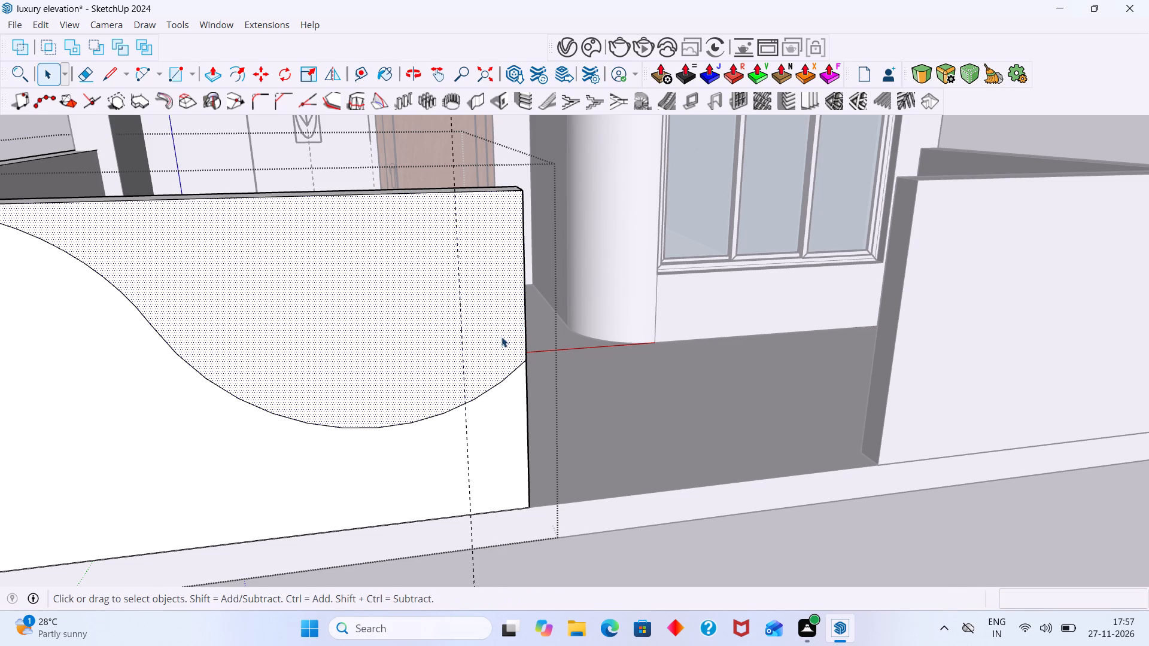
Draw a 4' vertical line along the guide from the boundary wall's top edge to its base.
scroll(506, 340, down, 9)
key(l)
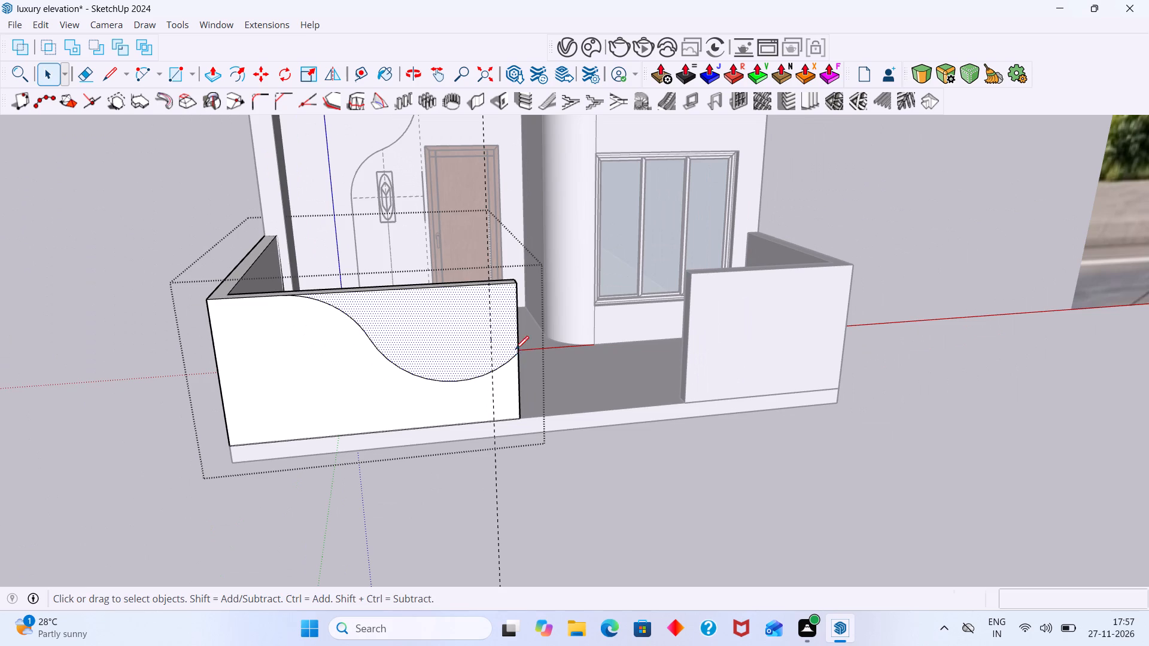
scroll(467, 319, up, 8)
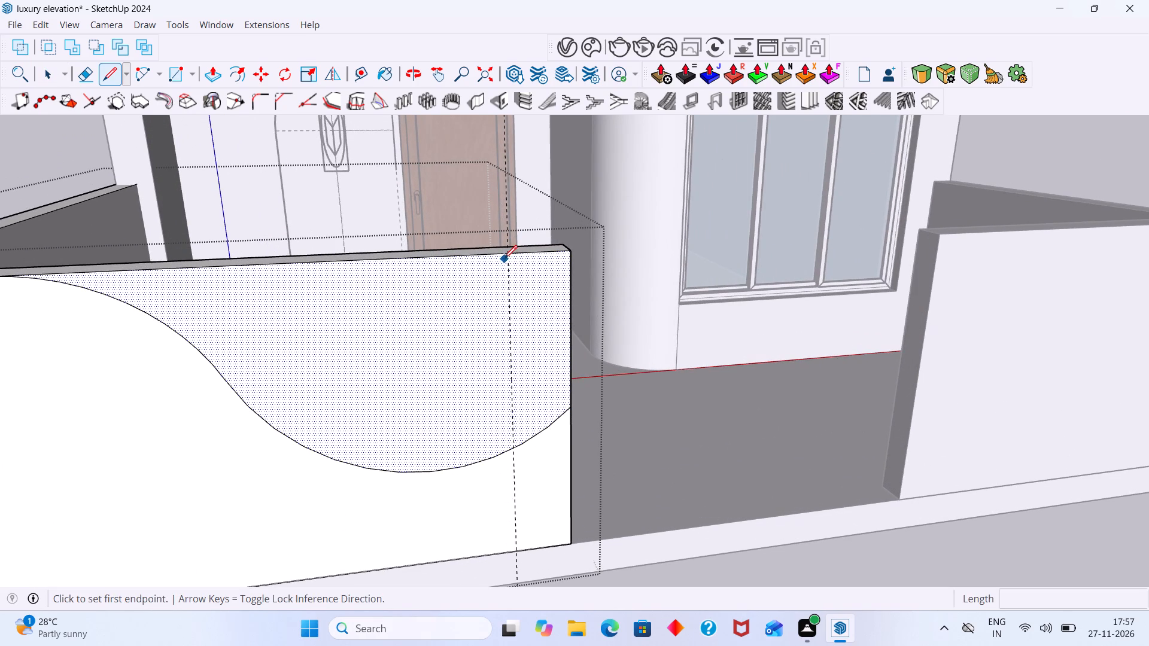
click(509, 254)
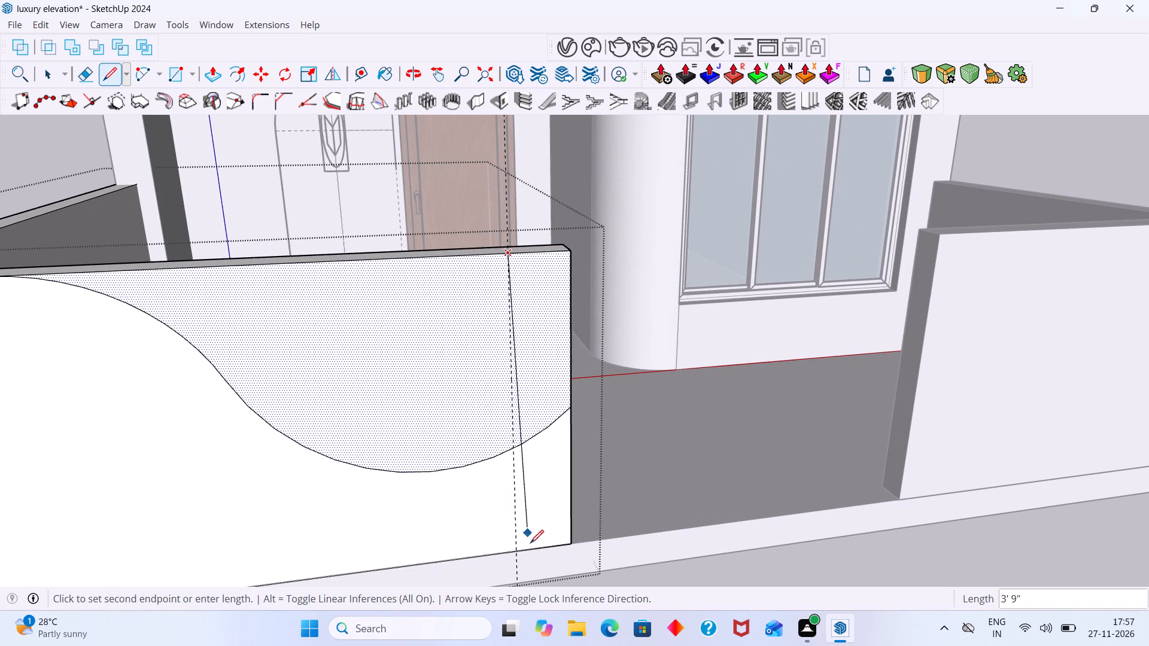
click(515, 550)
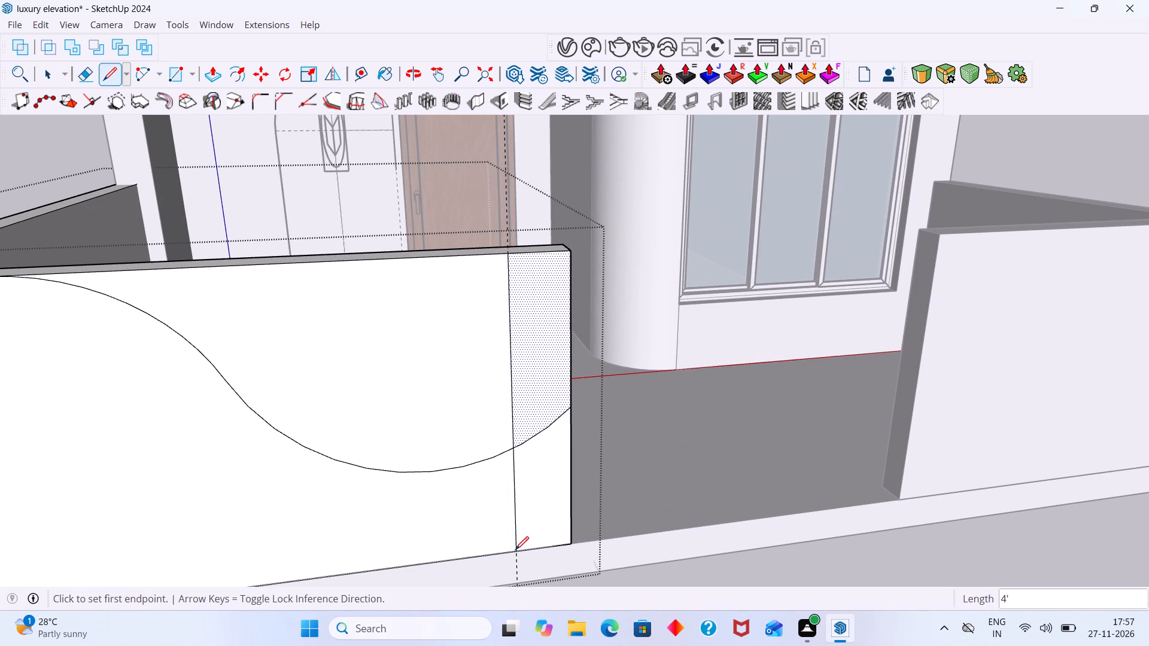
key(space)
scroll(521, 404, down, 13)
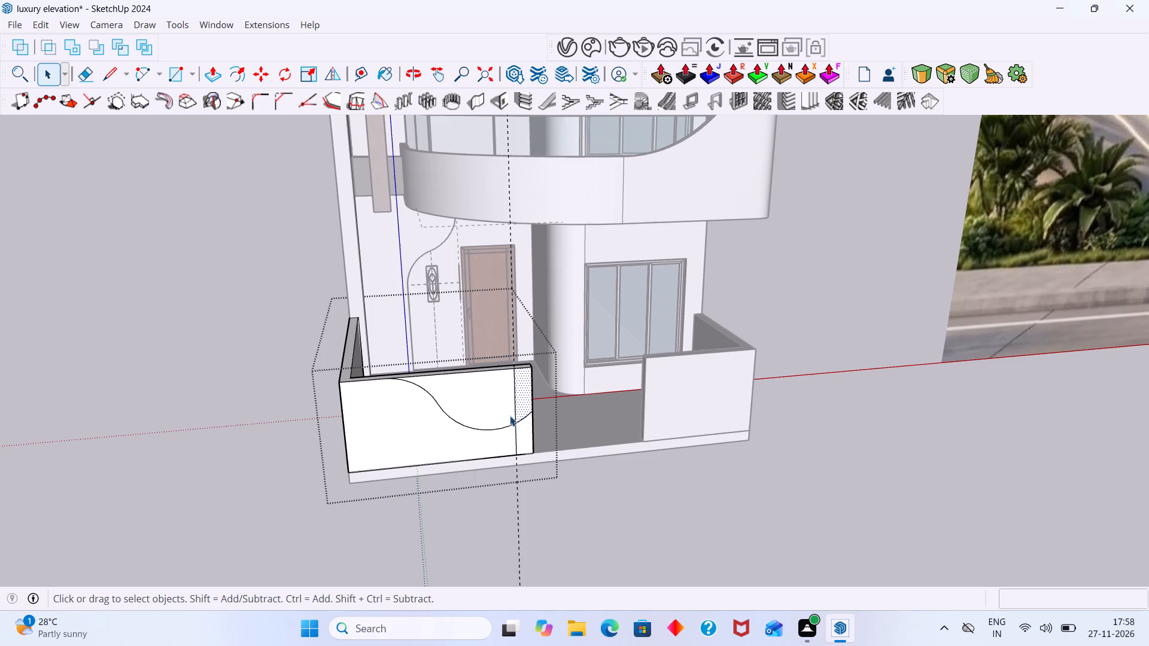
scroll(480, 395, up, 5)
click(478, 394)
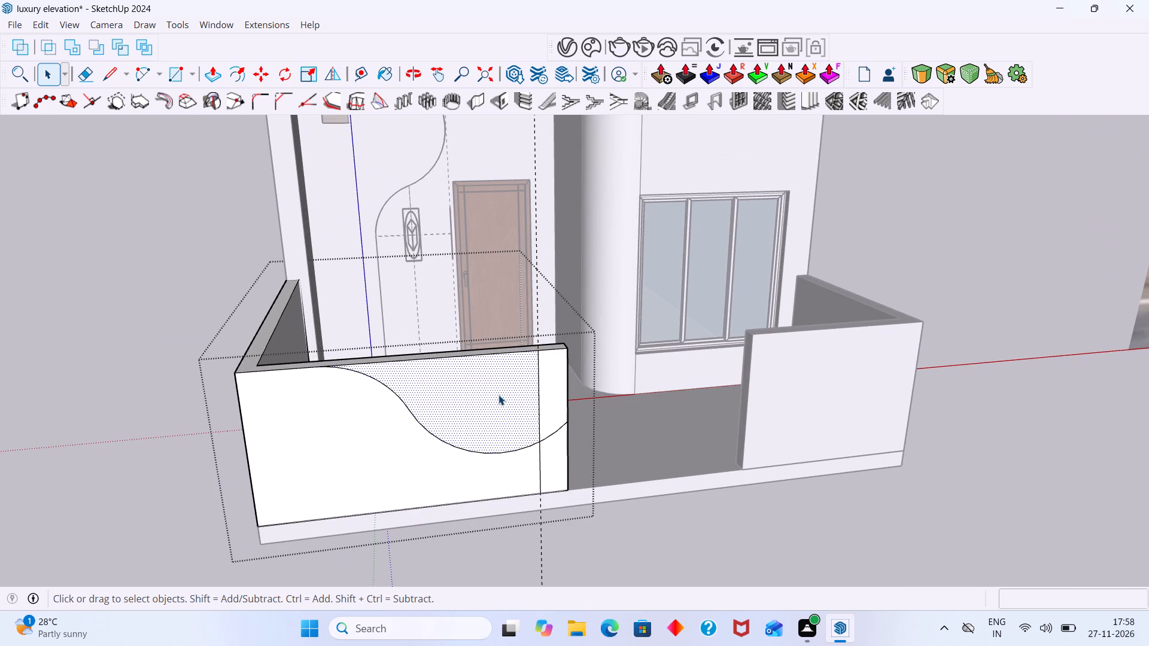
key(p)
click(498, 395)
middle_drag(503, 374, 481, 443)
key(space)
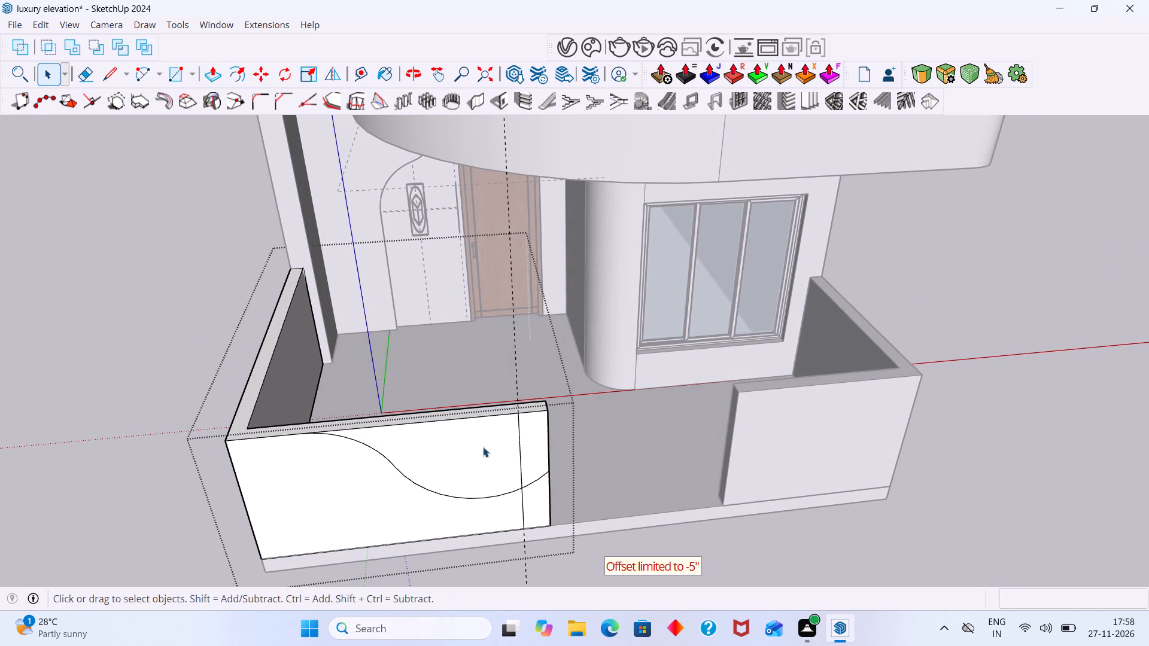
Delete the front face above the S-curve, between the curve and the new vertical line.
click(474, 470)
middle_drag(489, 460, 407, 456)
scroll(425, 406, up, 2)
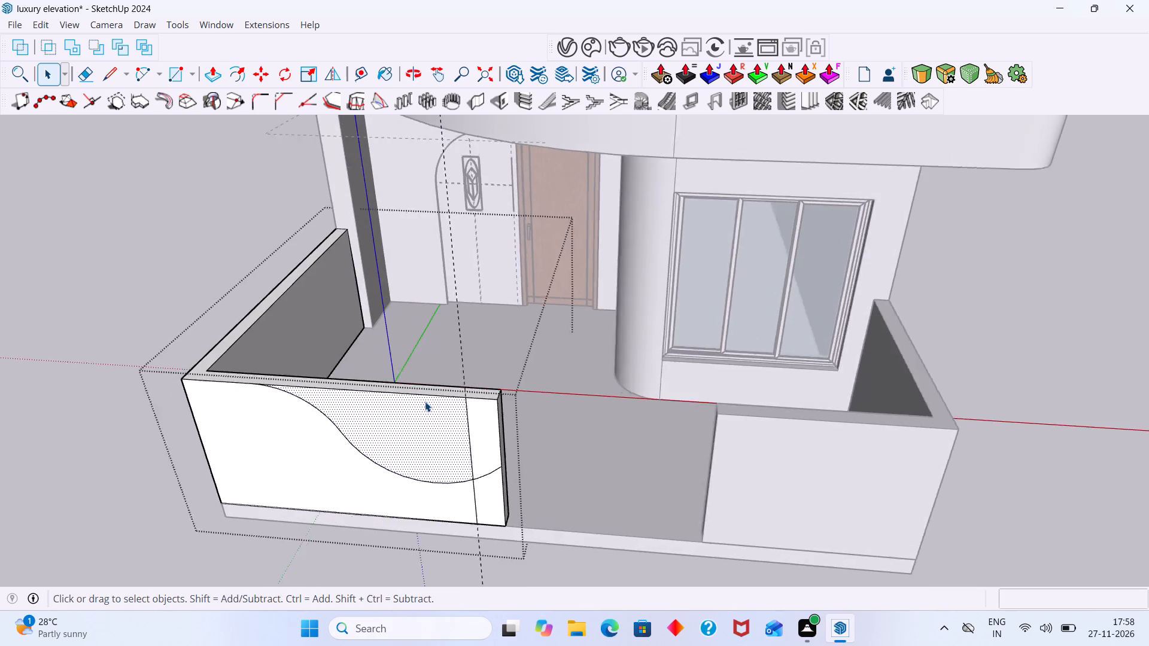
scroll(425, 401, up, 6)
key(Delete)
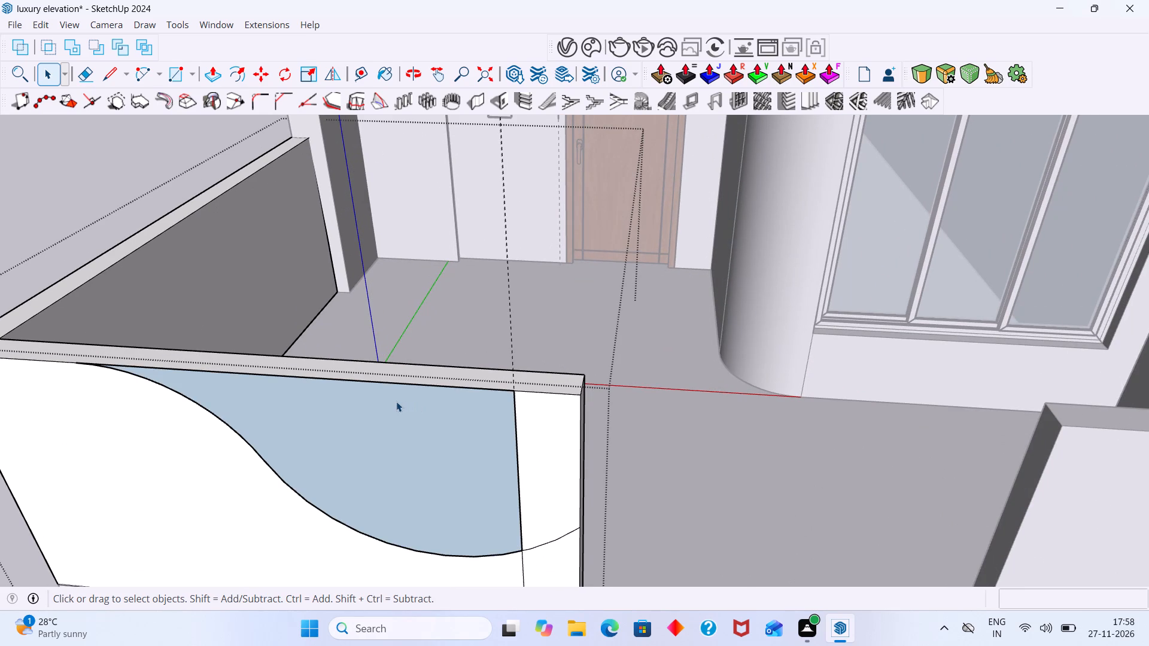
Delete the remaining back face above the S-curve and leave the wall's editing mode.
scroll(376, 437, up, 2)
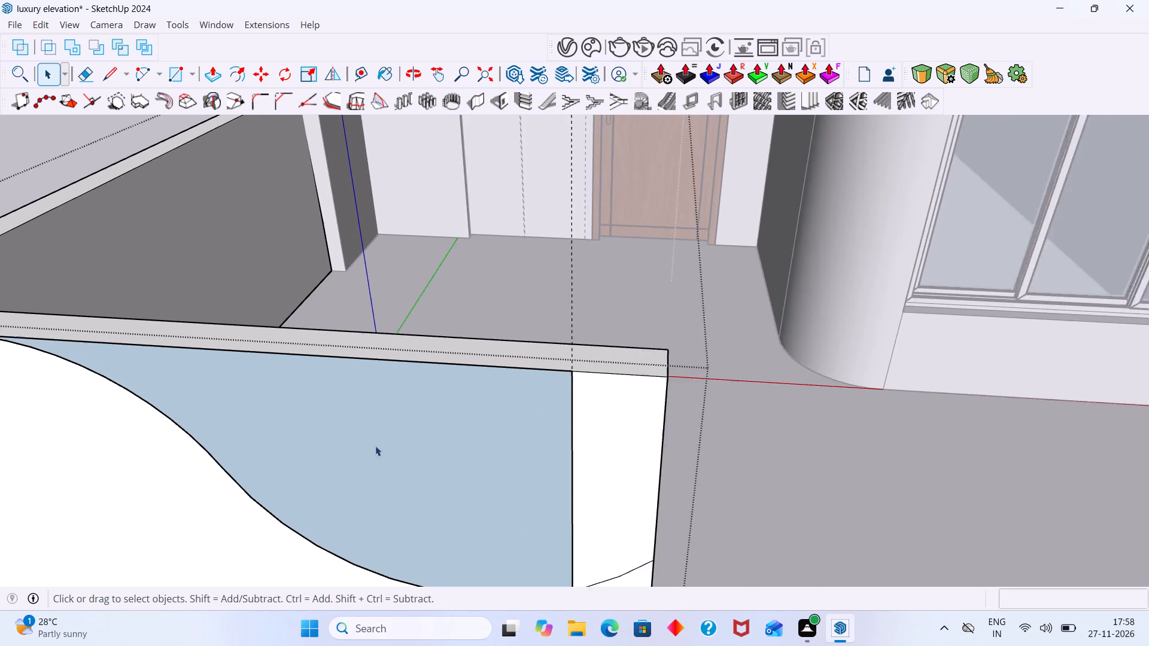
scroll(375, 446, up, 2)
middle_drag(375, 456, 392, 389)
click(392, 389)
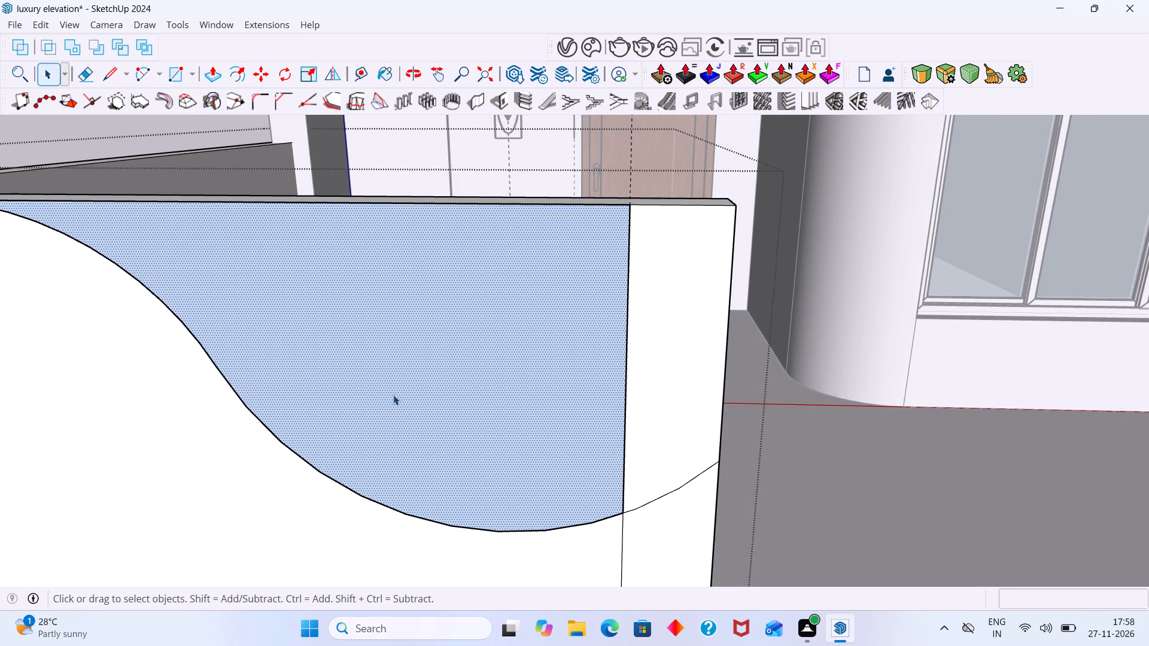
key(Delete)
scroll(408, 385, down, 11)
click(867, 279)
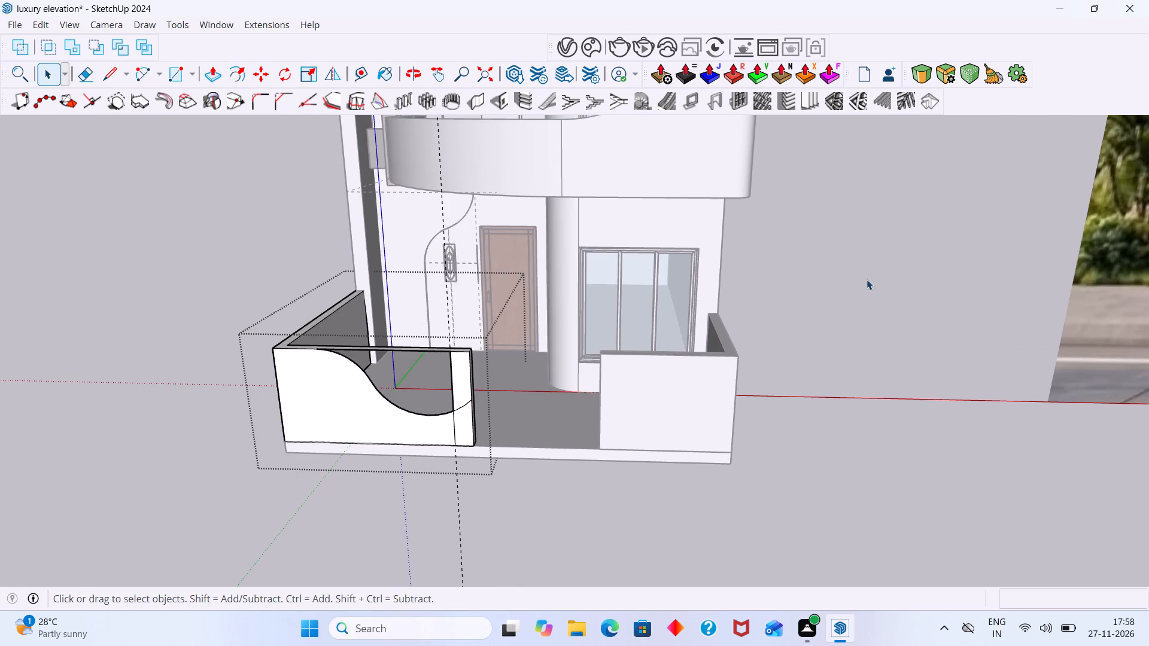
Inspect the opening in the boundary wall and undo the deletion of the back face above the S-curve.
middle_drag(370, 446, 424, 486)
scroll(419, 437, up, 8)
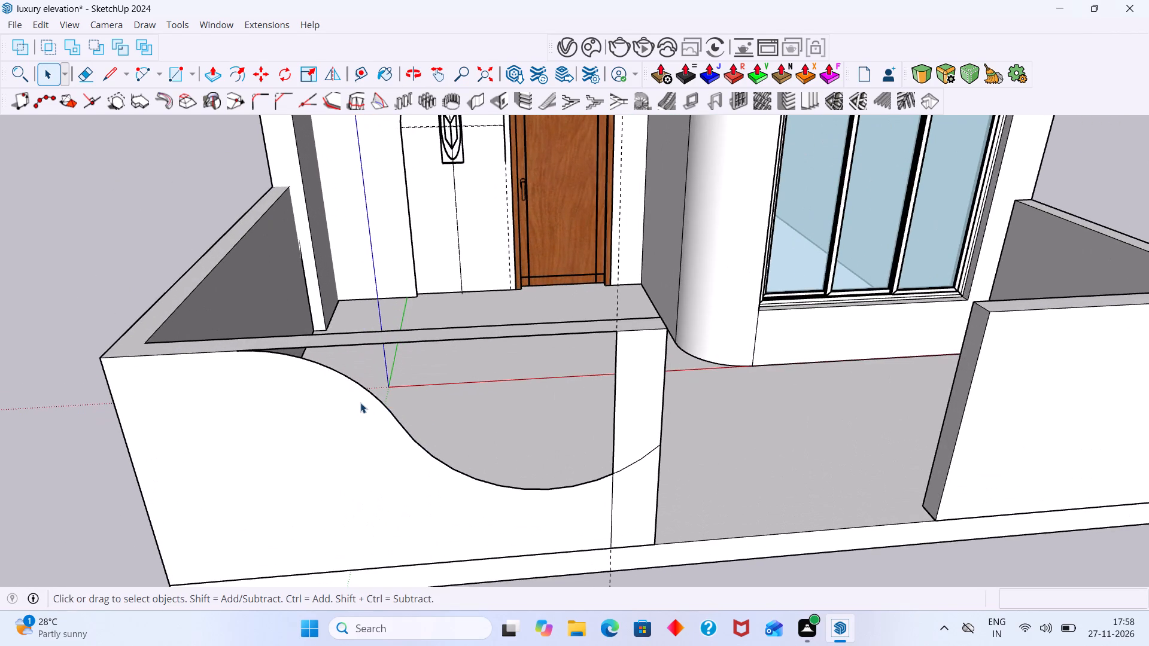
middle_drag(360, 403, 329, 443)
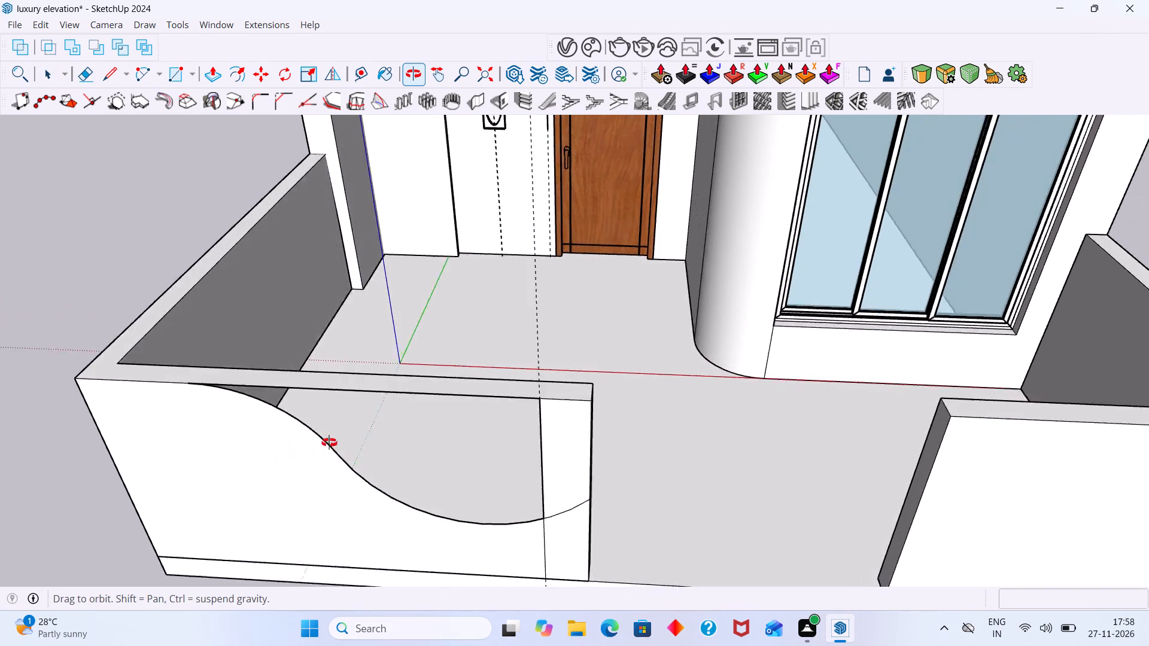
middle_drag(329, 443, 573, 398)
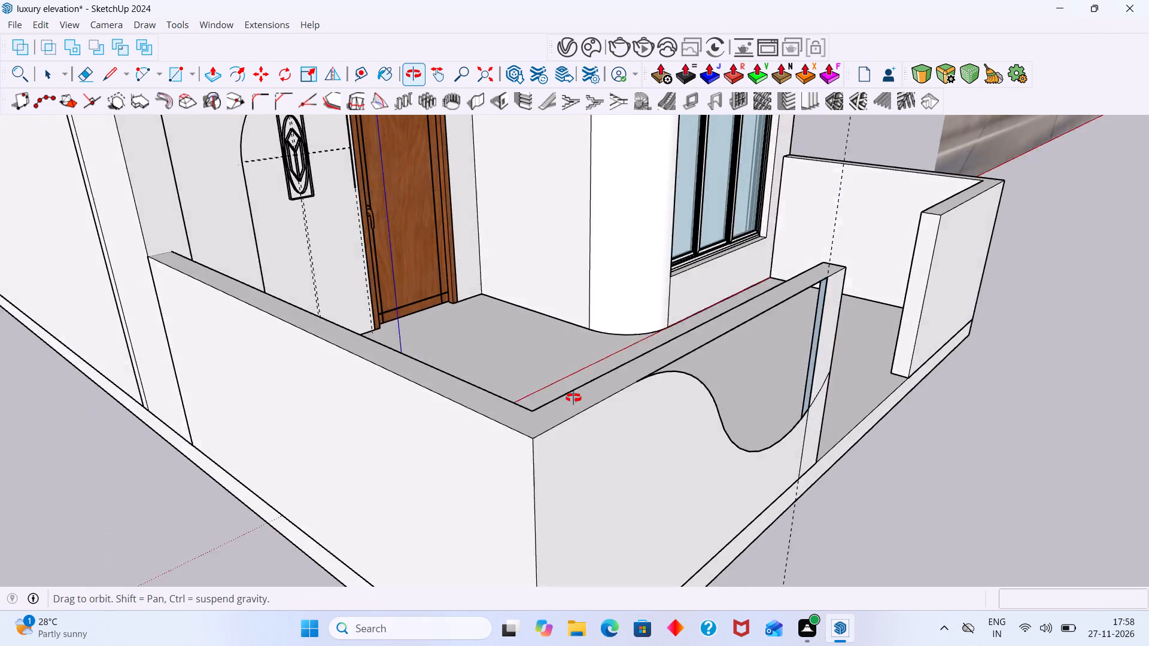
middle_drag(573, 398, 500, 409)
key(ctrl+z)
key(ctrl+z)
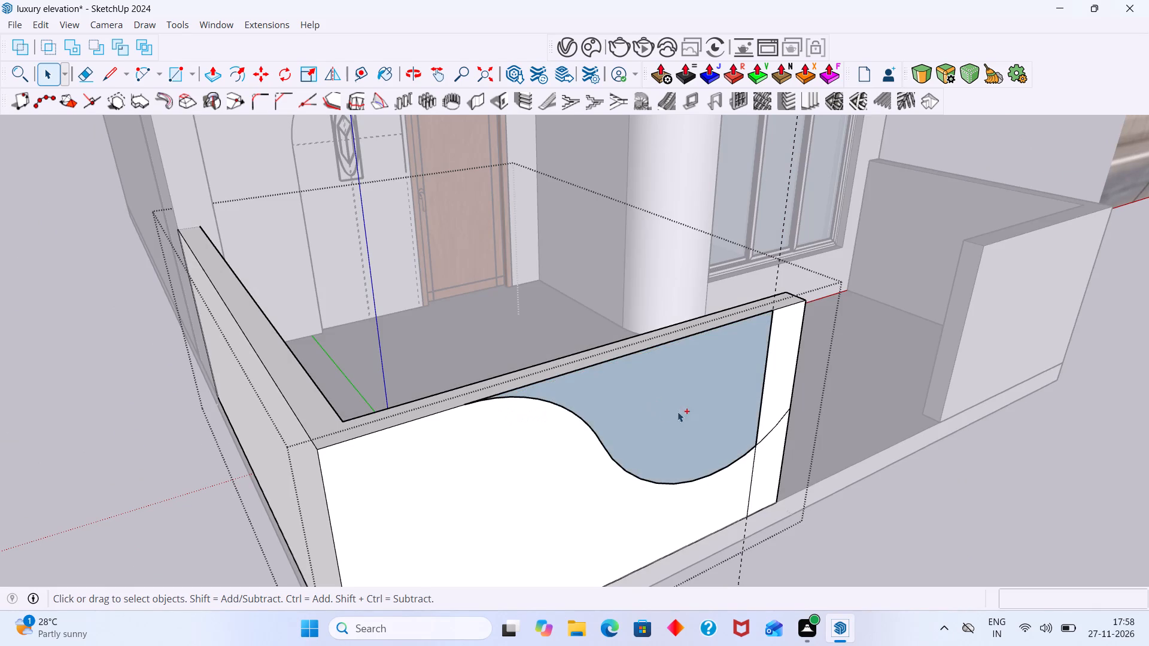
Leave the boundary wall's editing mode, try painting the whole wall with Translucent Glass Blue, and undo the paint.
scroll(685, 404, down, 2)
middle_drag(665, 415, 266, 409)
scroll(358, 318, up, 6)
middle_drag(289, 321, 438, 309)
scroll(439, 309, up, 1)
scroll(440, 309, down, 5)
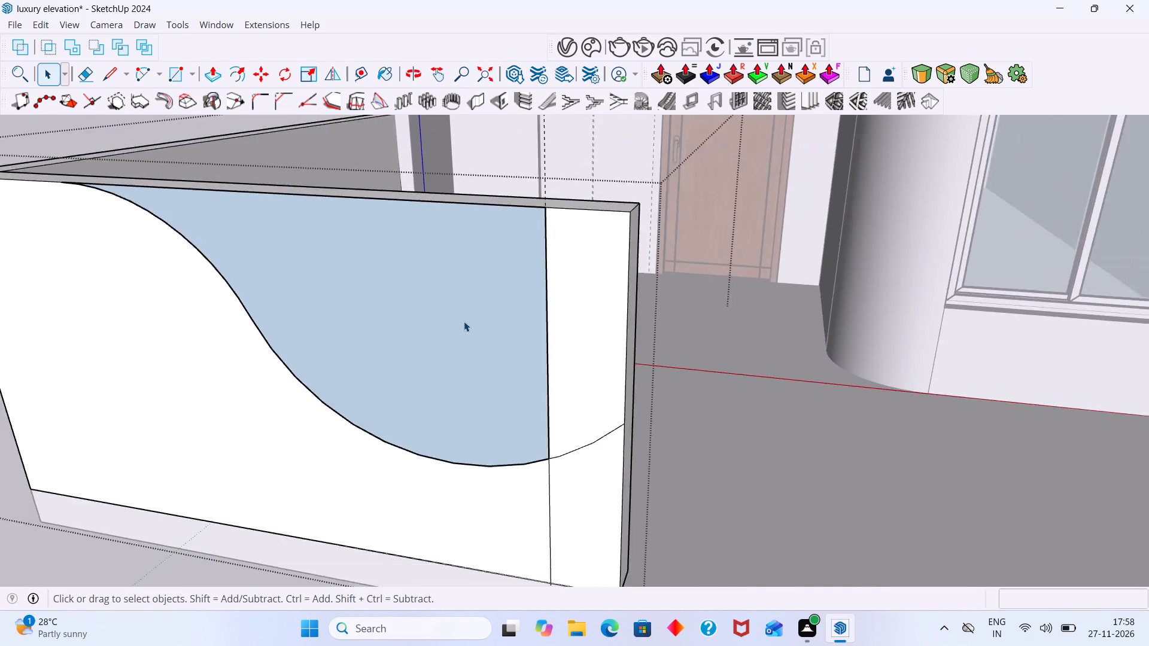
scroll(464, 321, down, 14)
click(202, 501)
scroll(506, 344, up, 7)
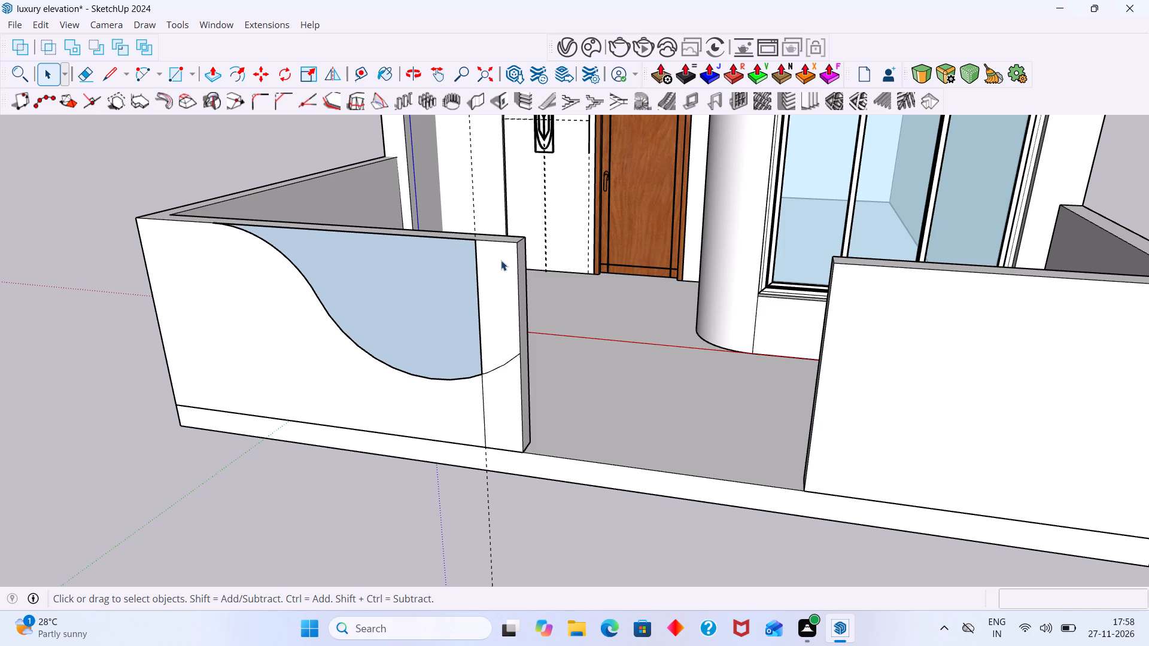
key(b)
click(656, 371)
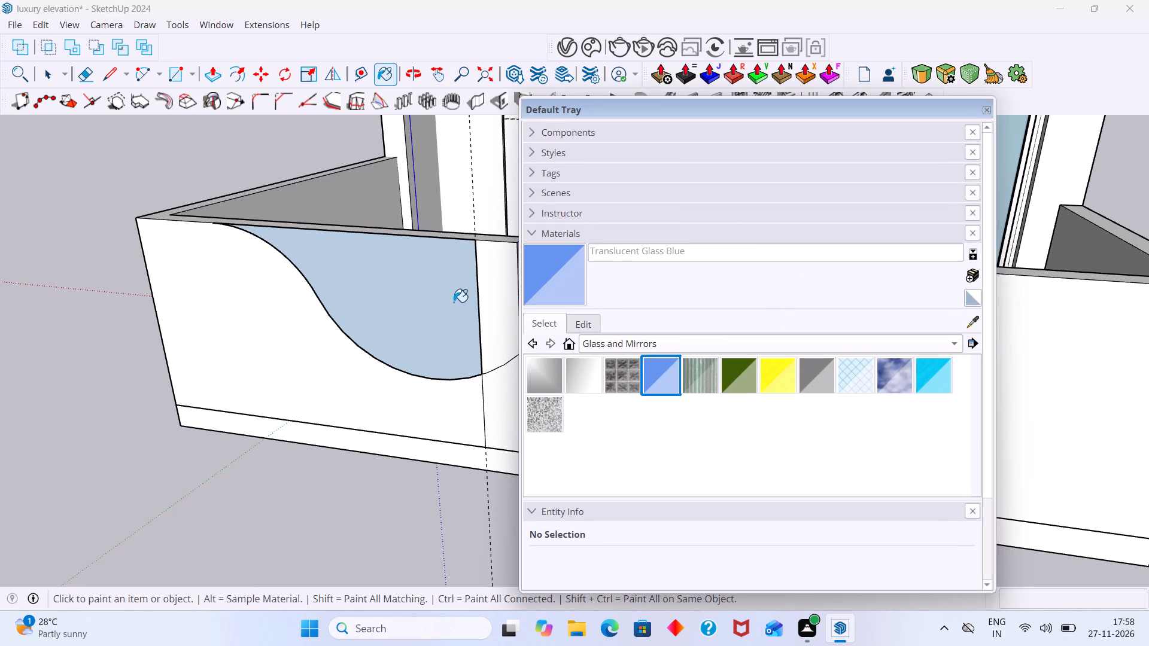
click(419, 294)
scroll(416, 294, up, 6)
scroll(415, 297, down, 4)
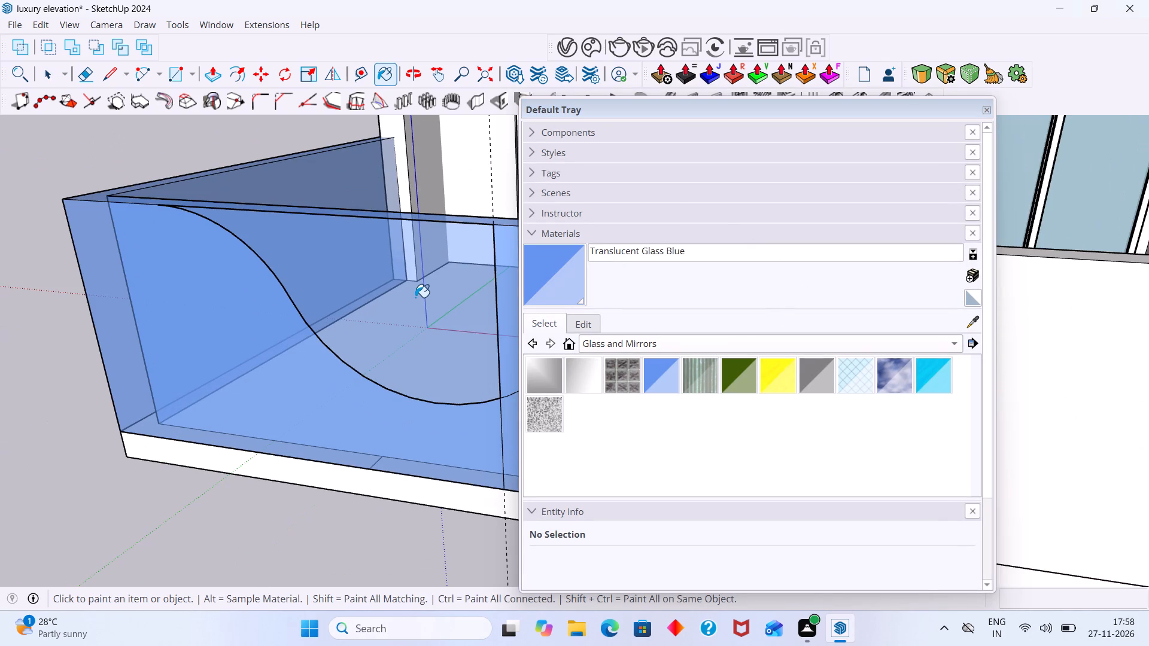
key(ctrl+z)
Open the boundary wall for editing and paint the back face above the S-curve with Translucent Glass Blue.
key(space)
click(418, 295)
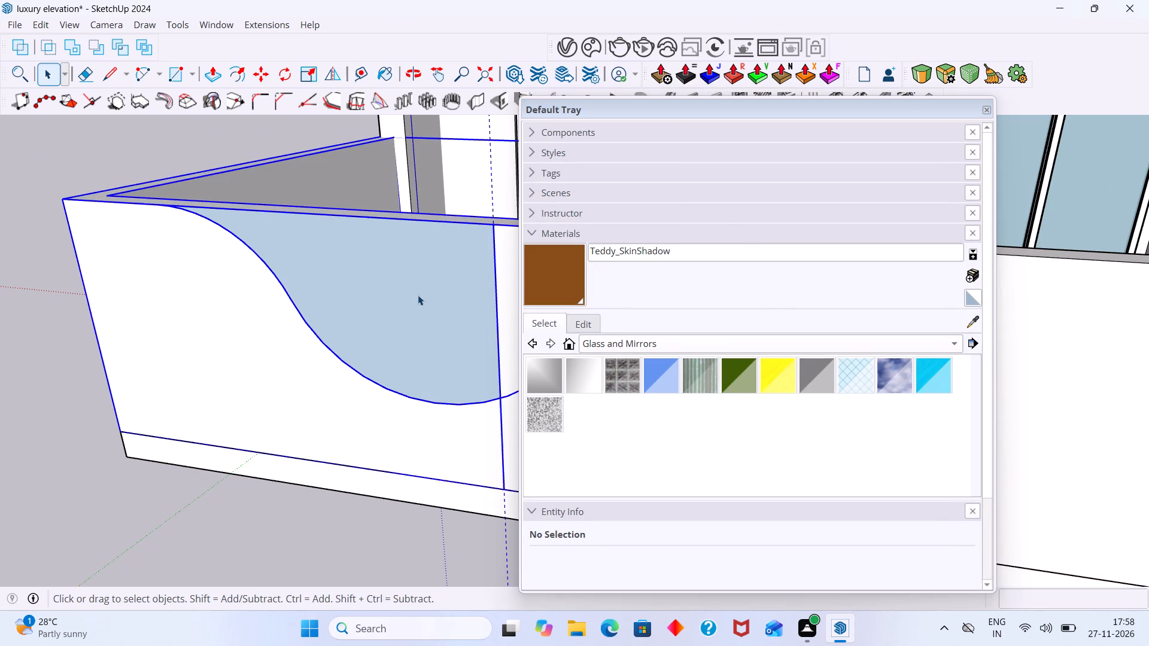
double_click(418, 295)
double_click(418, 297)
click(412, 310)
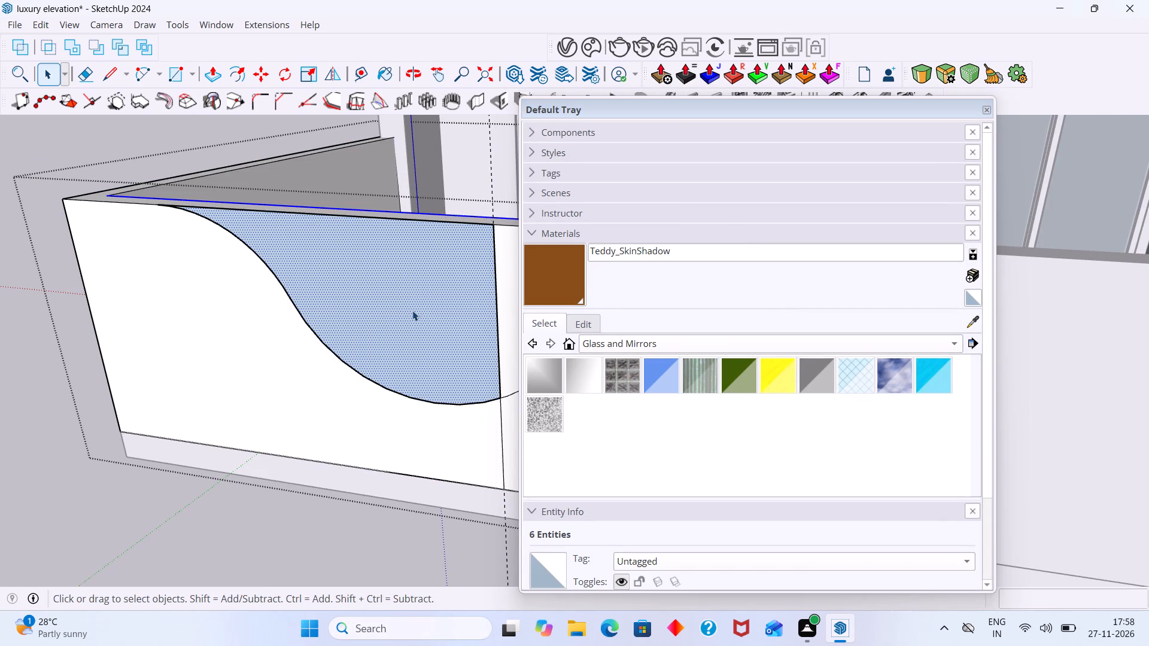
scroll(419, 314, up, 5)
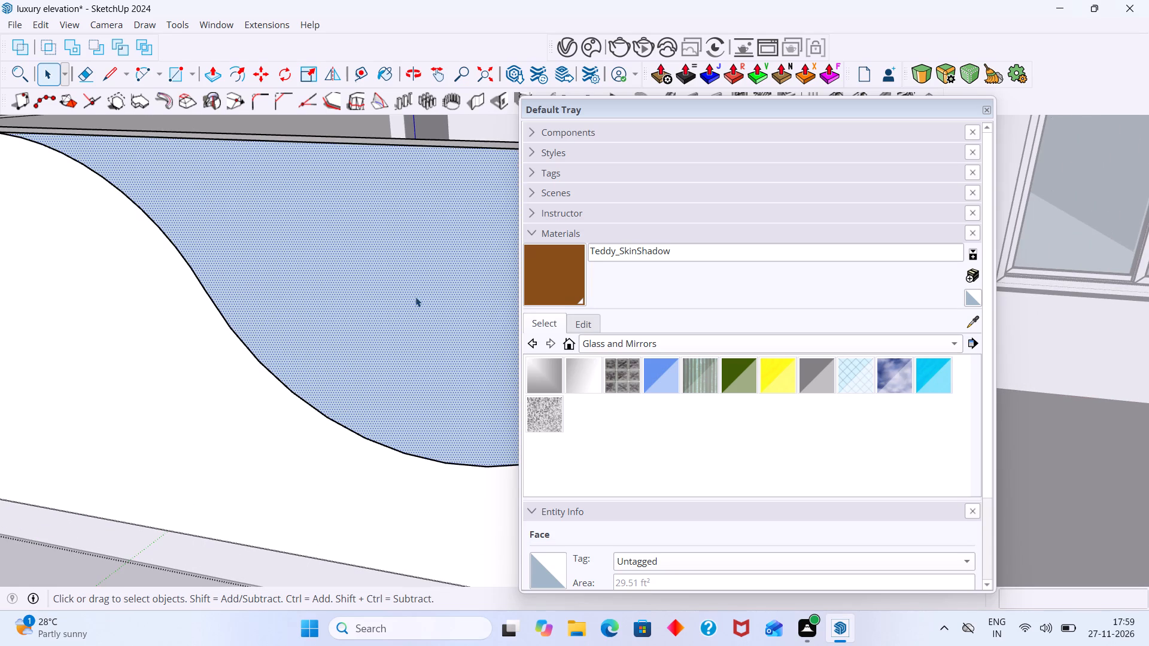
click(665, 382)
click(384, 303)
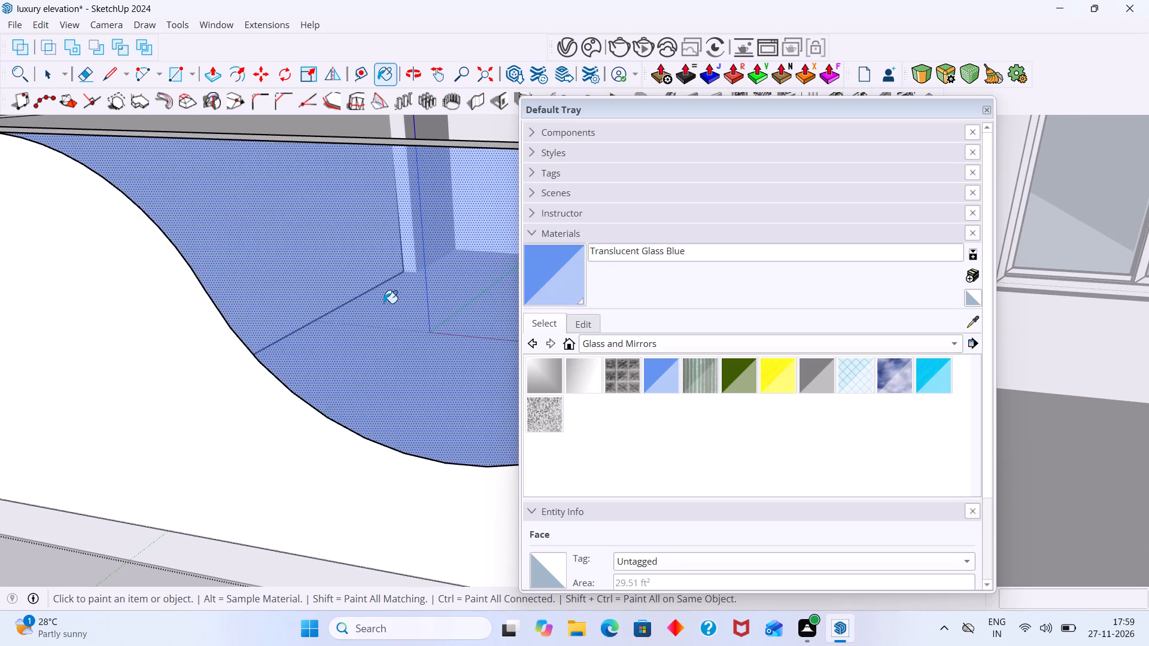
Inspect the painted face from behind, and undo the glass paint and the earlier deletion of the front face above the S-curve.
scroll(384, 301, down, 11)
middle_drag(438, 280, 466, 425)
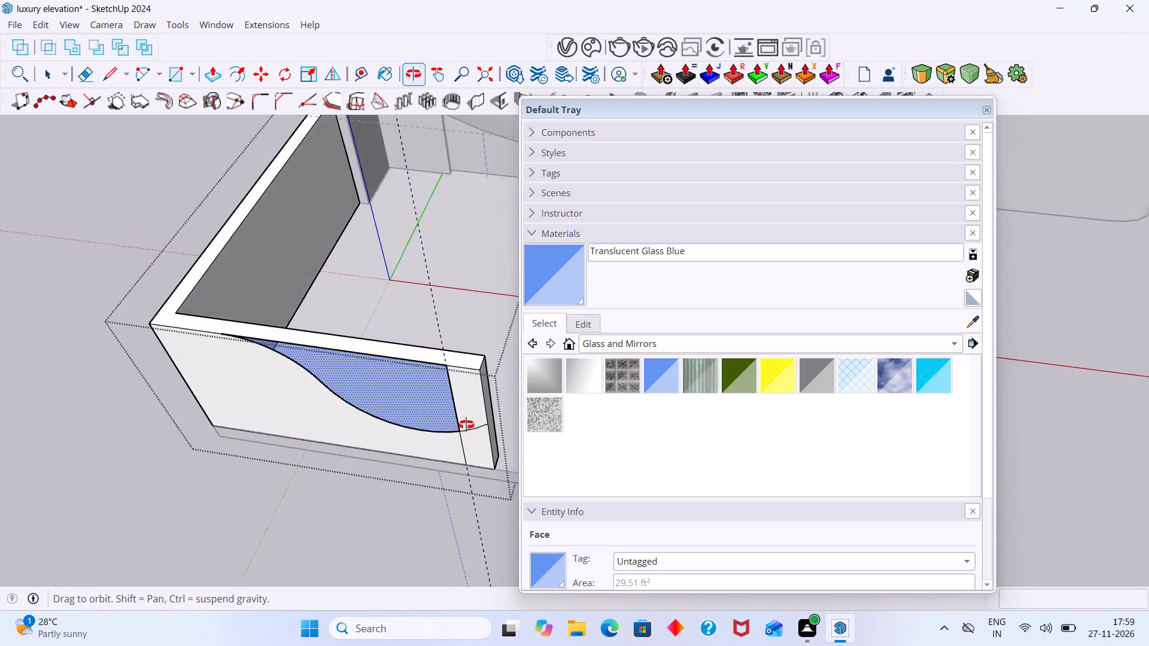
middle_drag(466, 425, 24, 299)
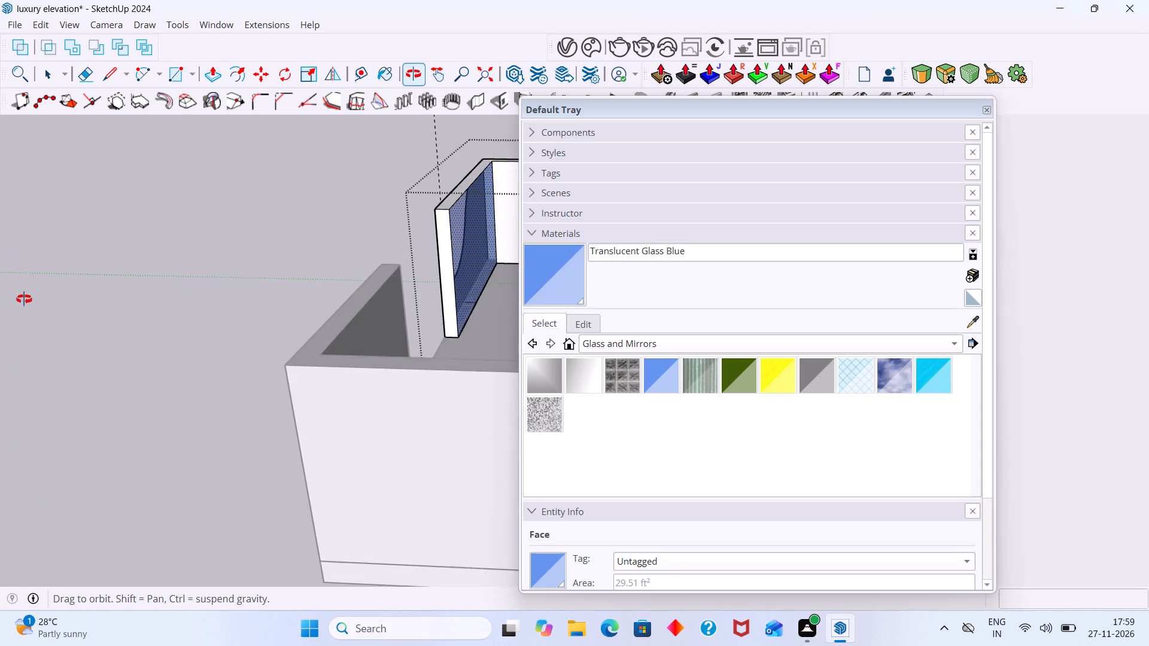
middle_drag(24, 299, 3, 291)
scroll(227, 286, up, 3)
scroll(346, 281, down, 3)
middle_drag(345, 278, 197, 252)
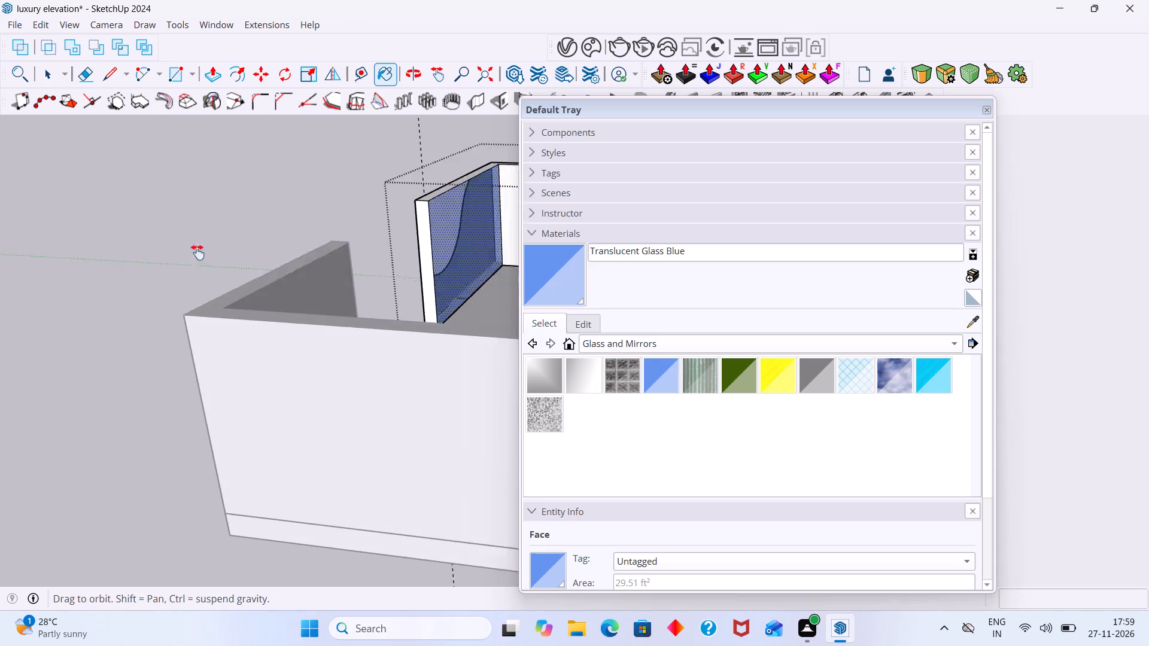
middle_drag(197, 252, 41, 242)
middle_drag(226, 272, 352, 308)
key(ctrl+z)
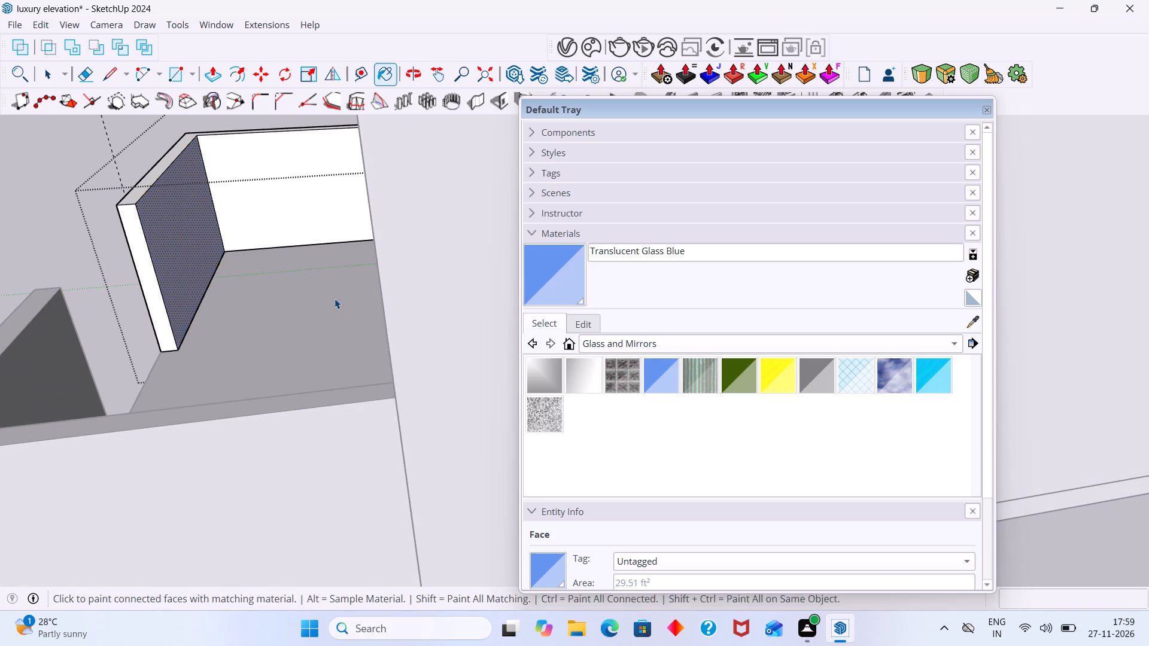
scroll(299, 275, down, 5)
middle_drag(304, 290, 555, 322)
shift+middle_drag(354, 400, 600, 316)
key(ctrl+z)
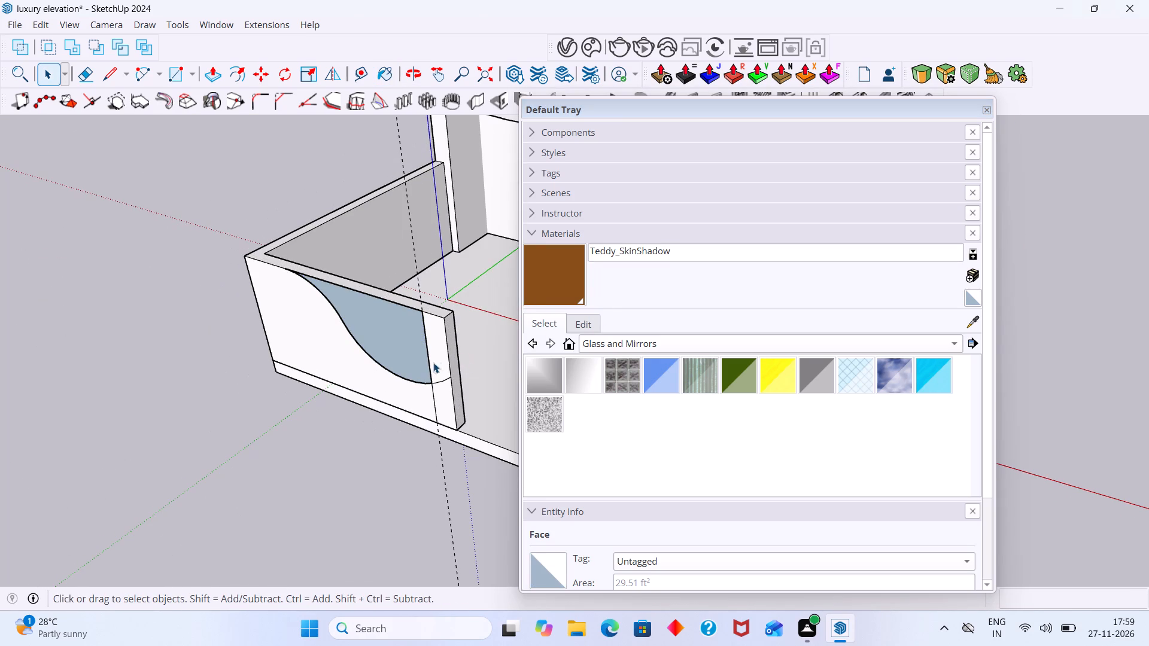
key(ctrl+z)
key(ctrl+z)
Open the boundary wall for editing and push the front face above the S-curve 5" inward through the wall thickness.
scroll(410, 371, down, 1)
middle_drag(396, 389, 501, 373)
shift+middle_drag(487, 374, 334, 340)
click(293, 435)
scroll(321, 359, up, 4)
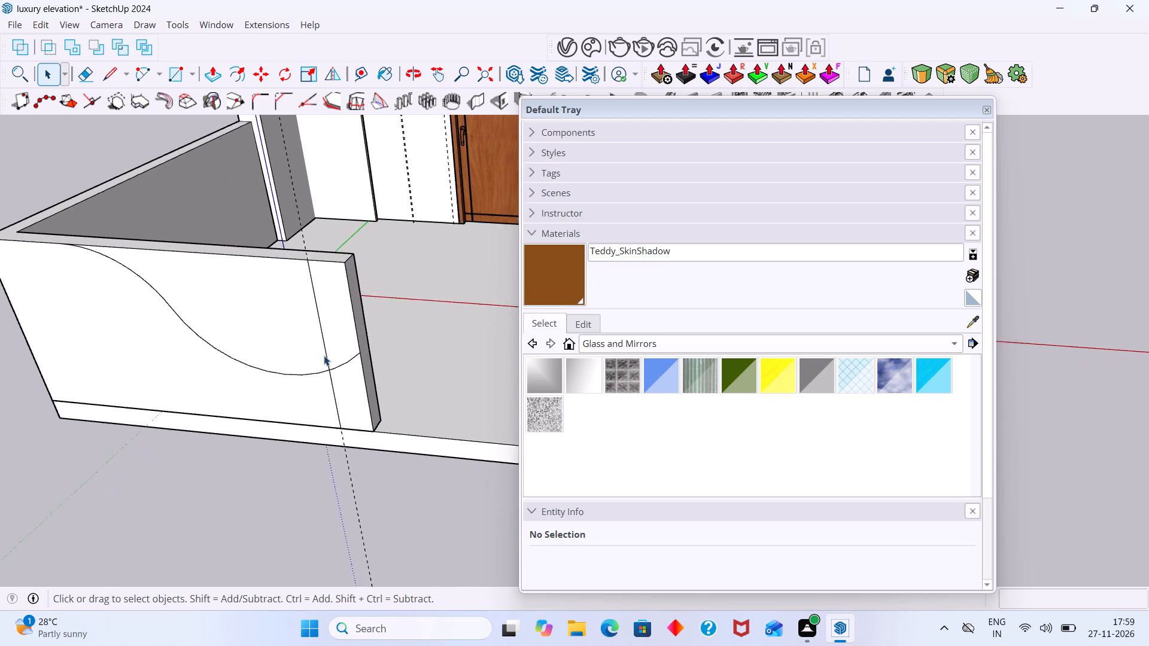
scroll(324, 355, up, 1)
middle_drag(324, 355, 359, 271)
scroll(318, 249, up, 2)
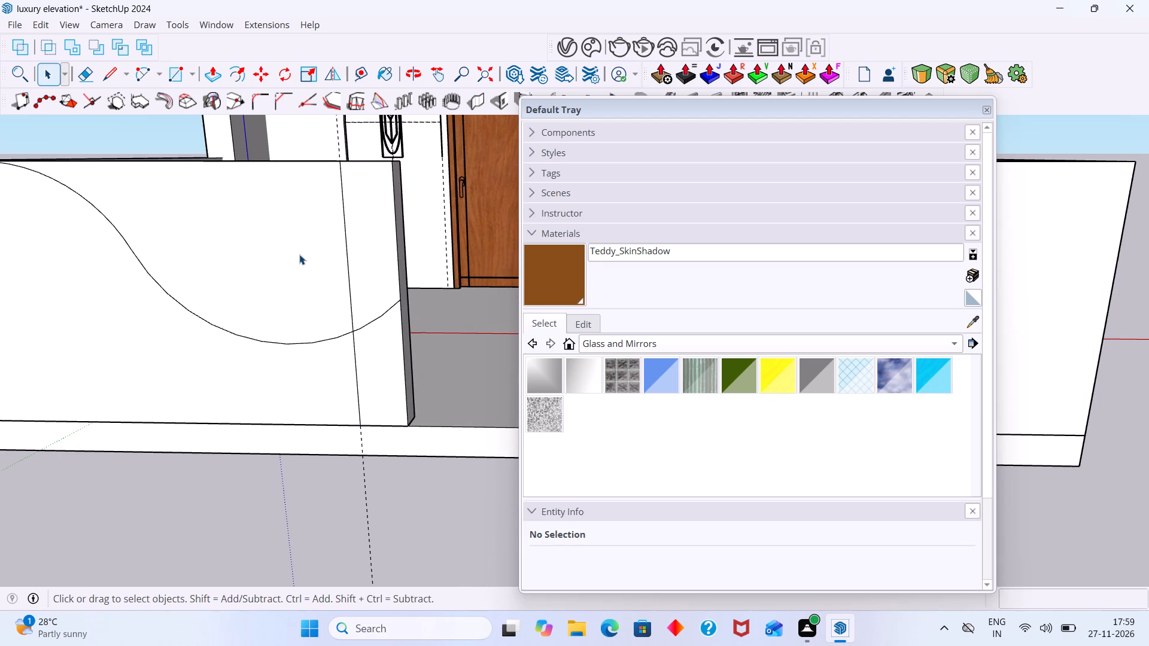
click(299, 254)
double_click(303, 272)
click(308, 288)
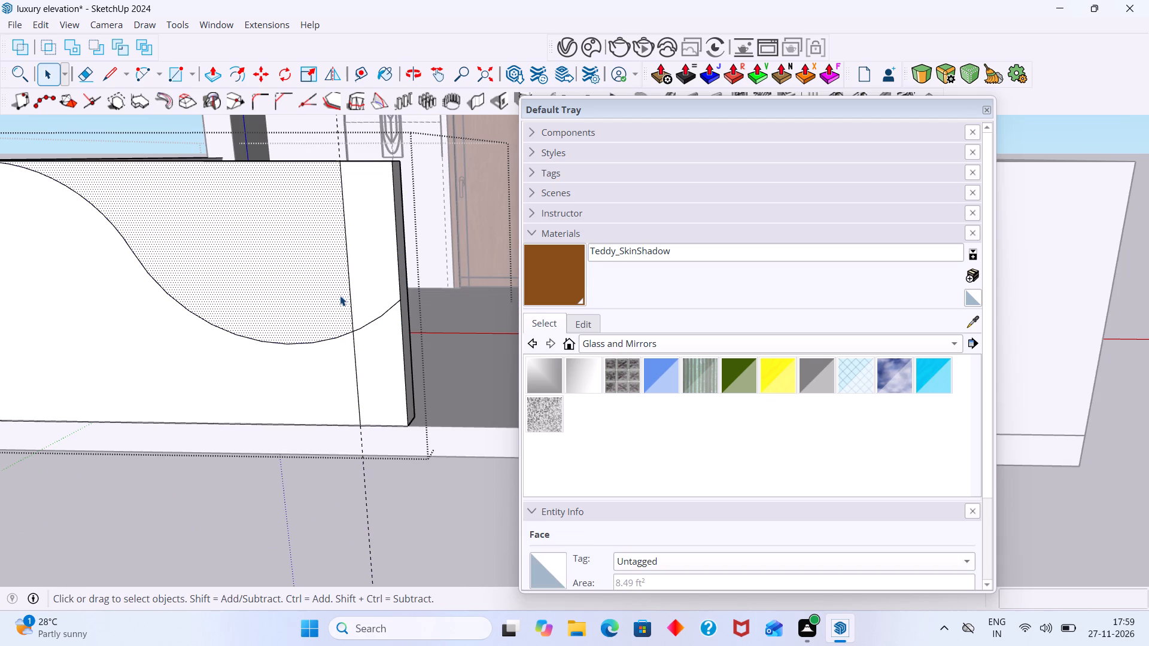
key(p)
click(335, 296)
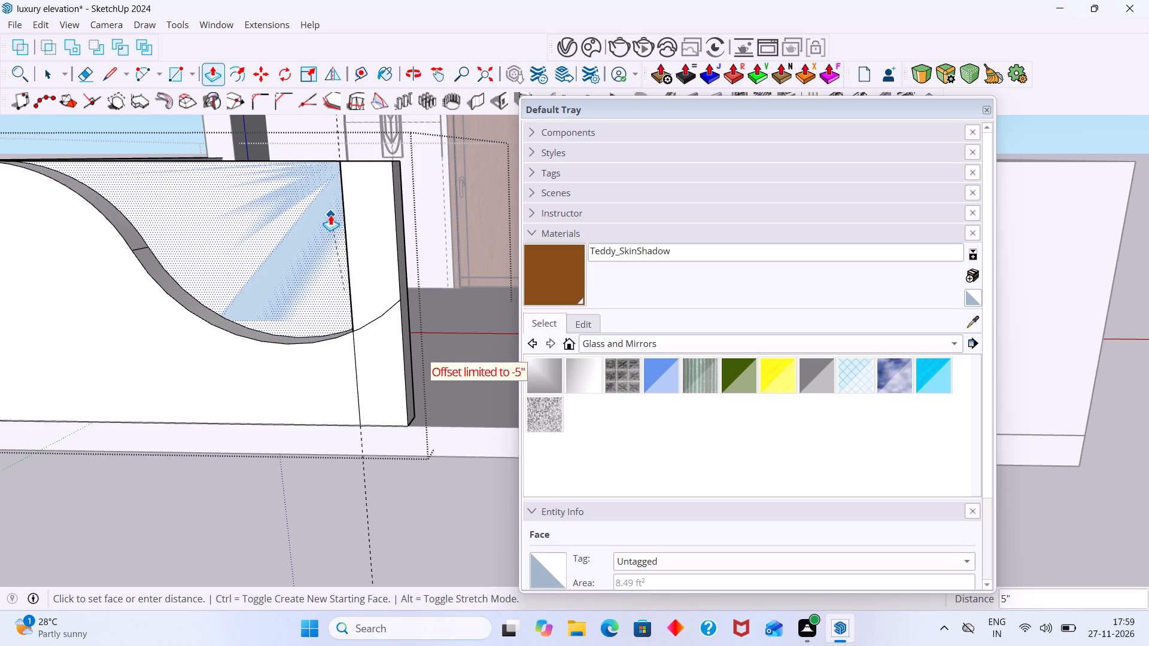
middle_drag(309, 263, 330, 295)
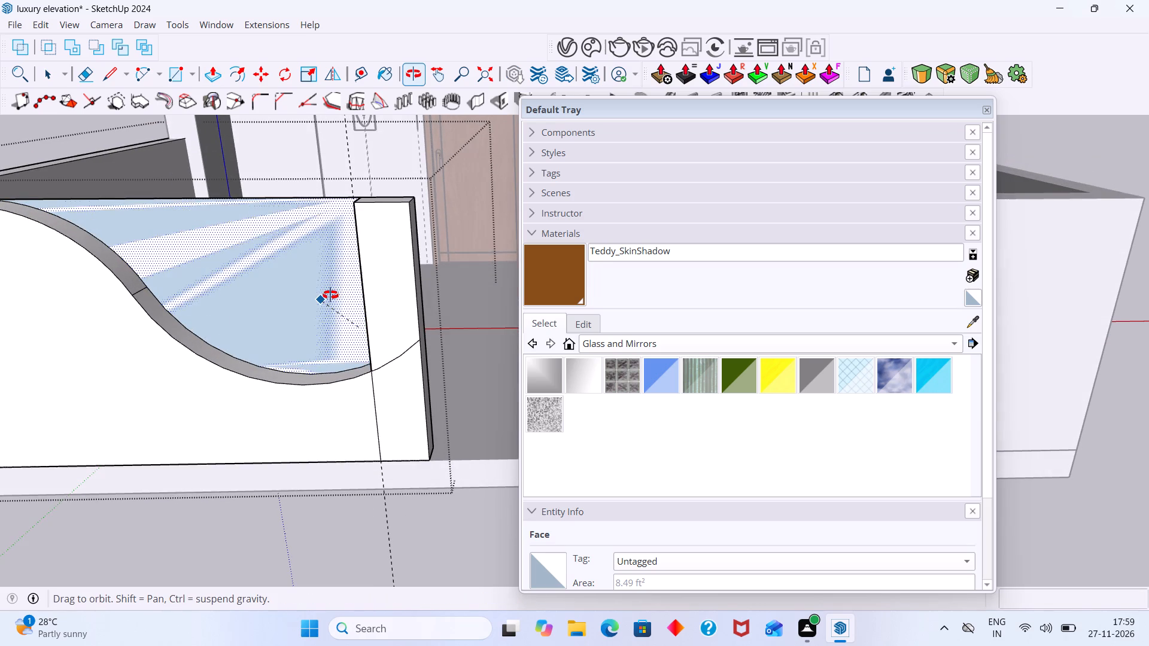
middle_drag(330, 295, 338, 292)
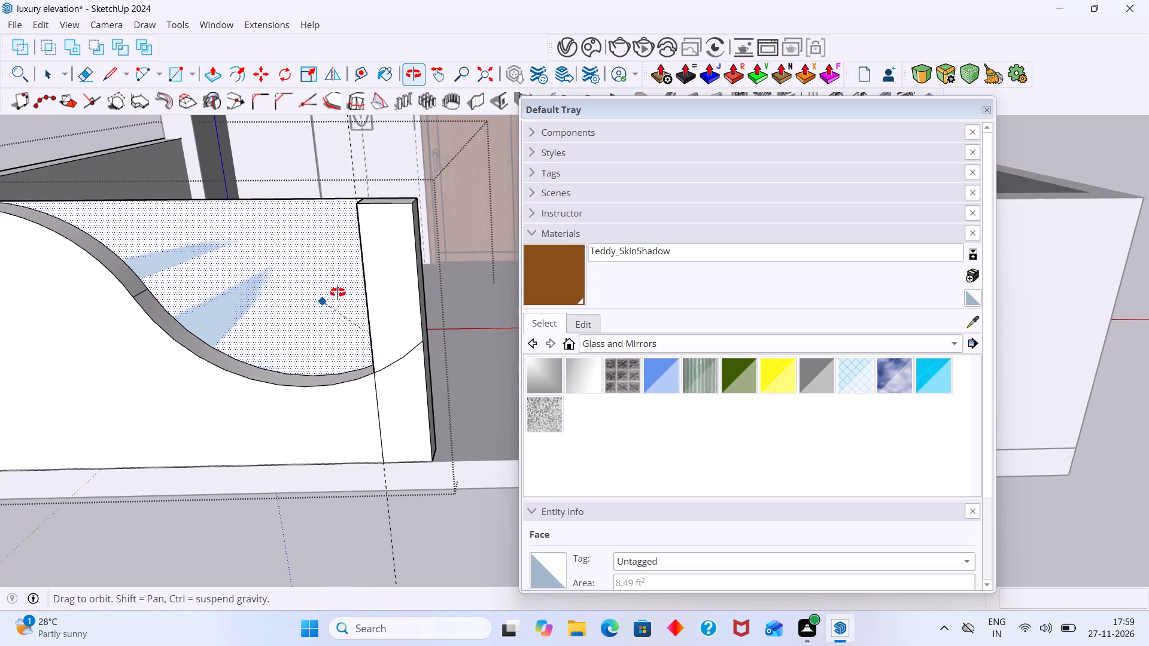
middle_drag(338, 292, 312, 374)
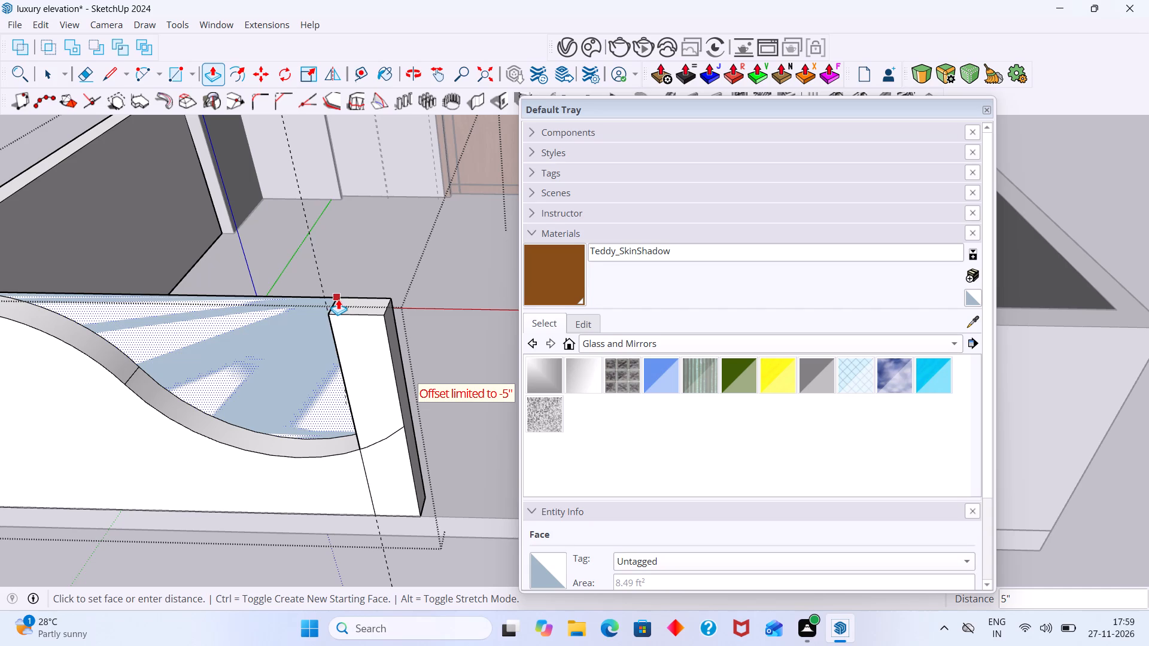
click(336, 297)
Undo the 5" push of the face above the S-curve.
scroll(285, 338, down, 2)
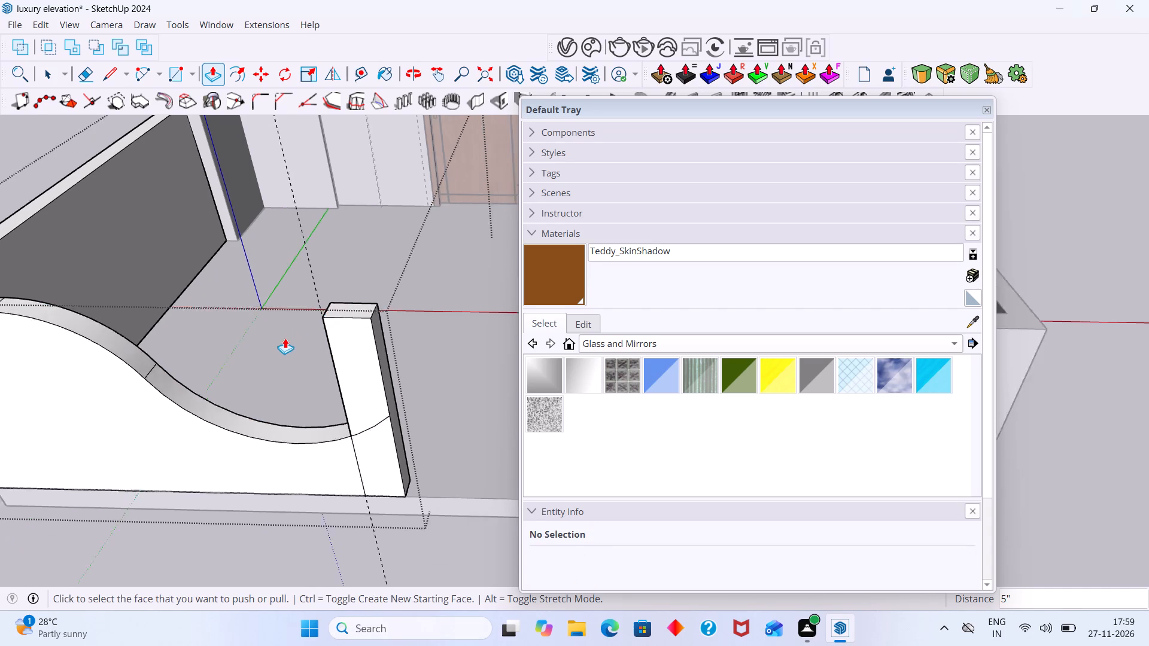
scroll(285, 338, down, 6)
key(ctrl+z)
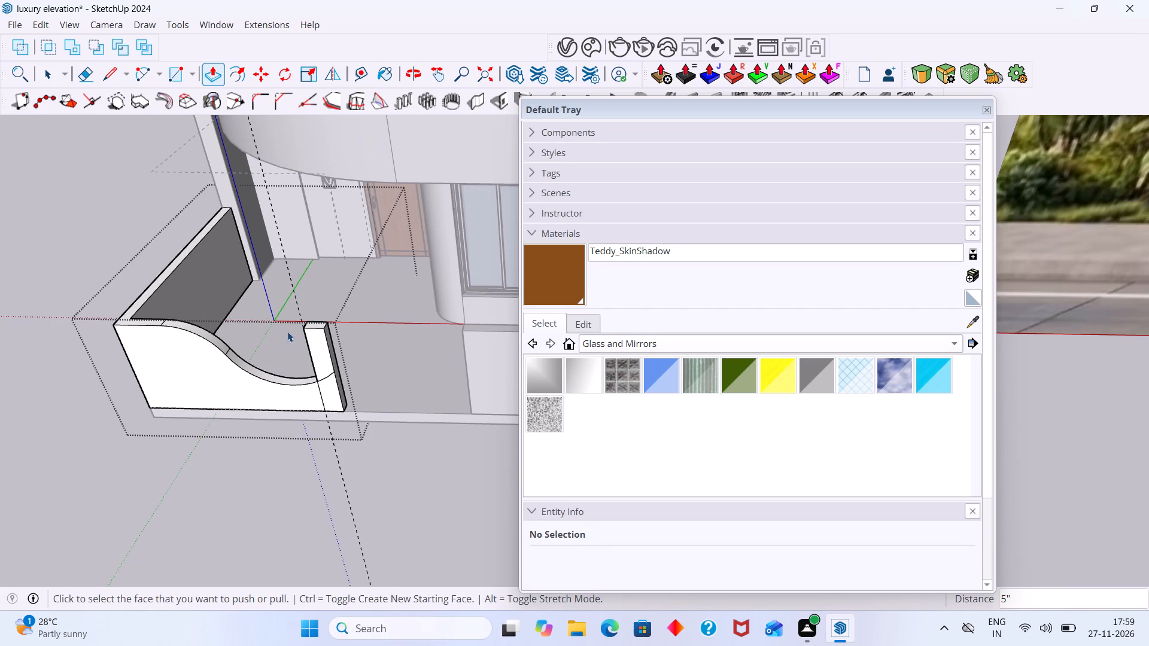
Delete the boundary wall's front face above the S-curve, between the curve and the vertical line.
key(space)
click(281, 348)
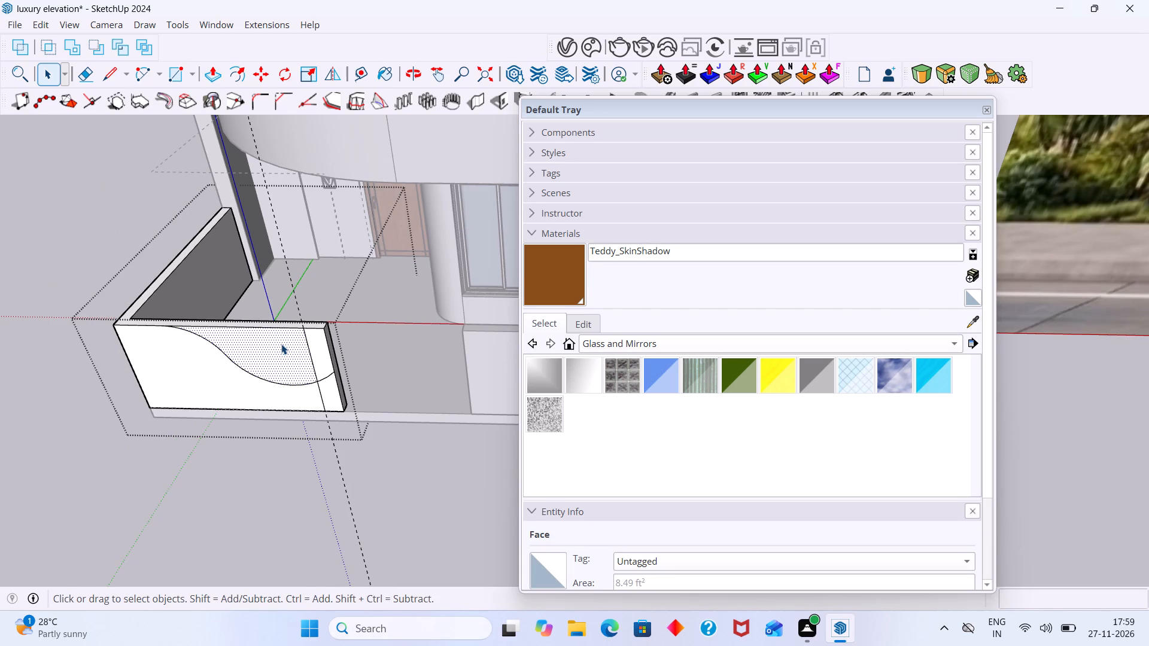
key(Delete)
Paint the remaining back face above the S-curve with Translucent Glass Blue.
scroll(281, 344, up, 2)
middle_drag(279, 345, 269, 331)
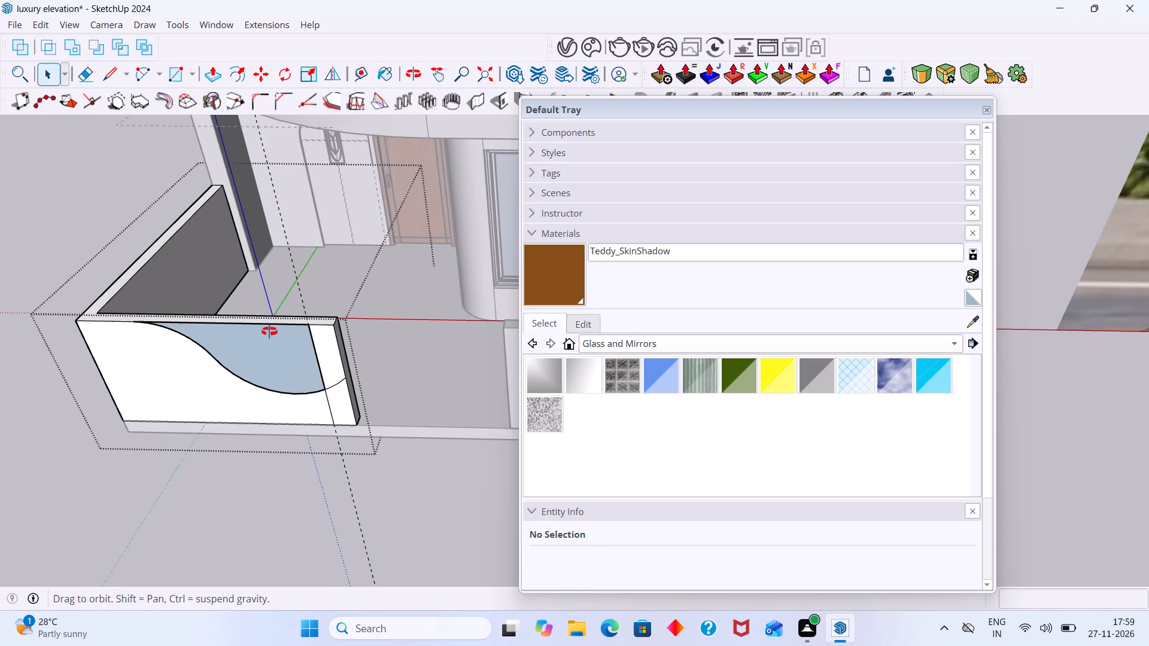
middle_drag(269, 331, 293, 264)
scroll(291, 293, up, 5)
middle_drag(288, 290, 498, 242)
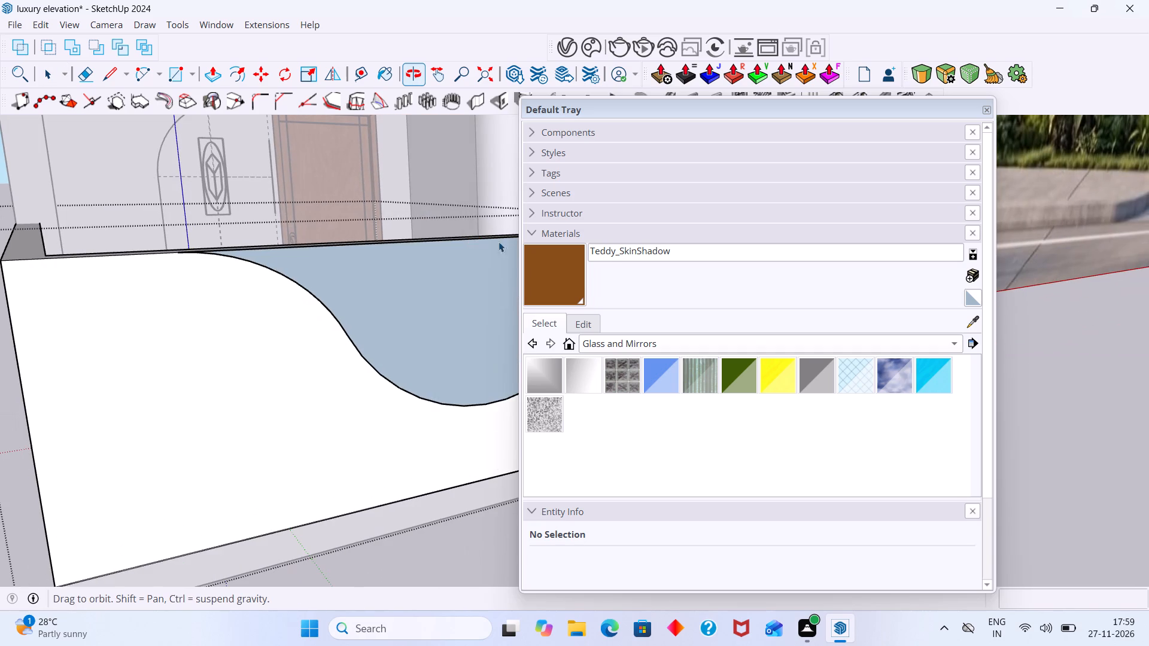
middle_drag(498, 242, 478, 242)
click(666, 373)
click(434, 328)
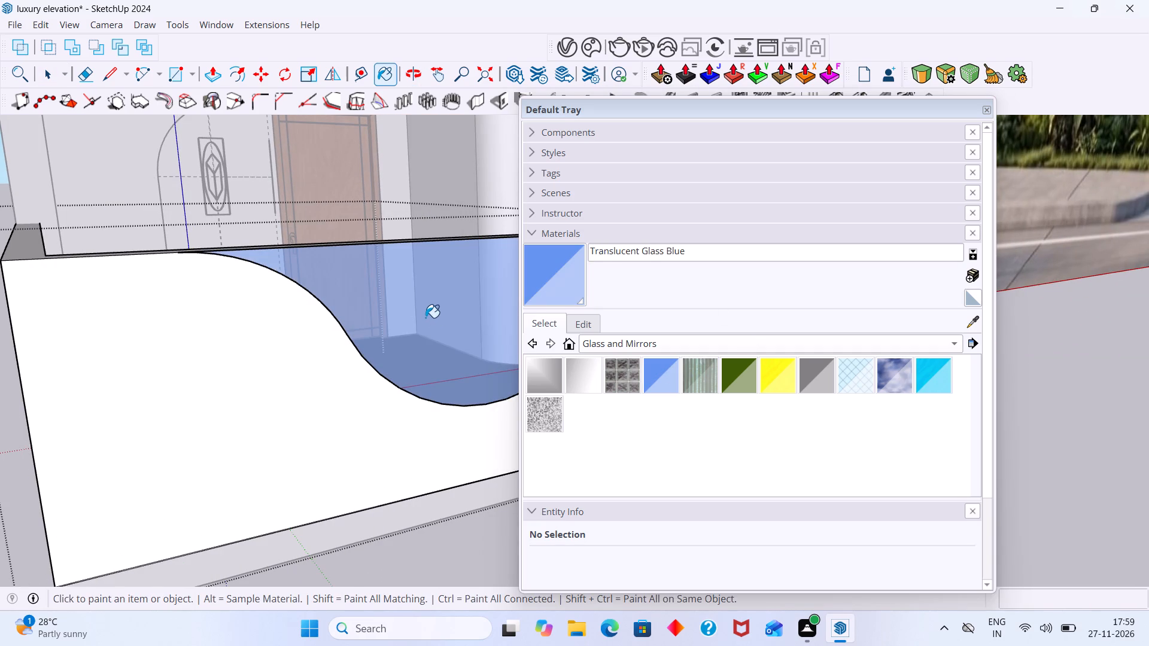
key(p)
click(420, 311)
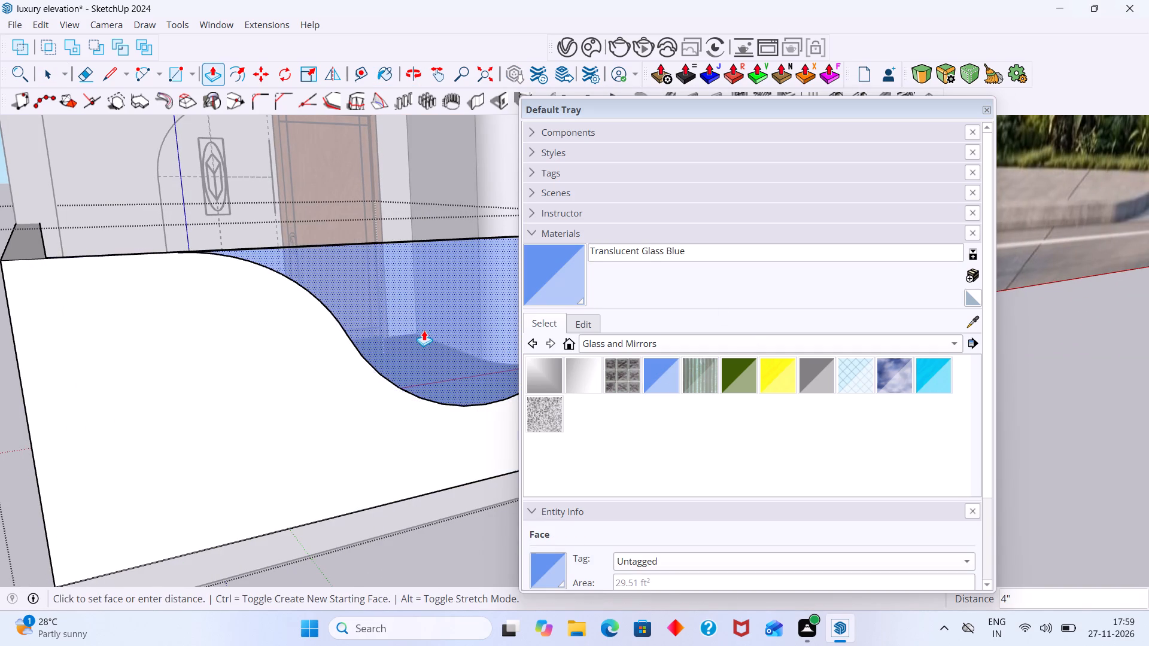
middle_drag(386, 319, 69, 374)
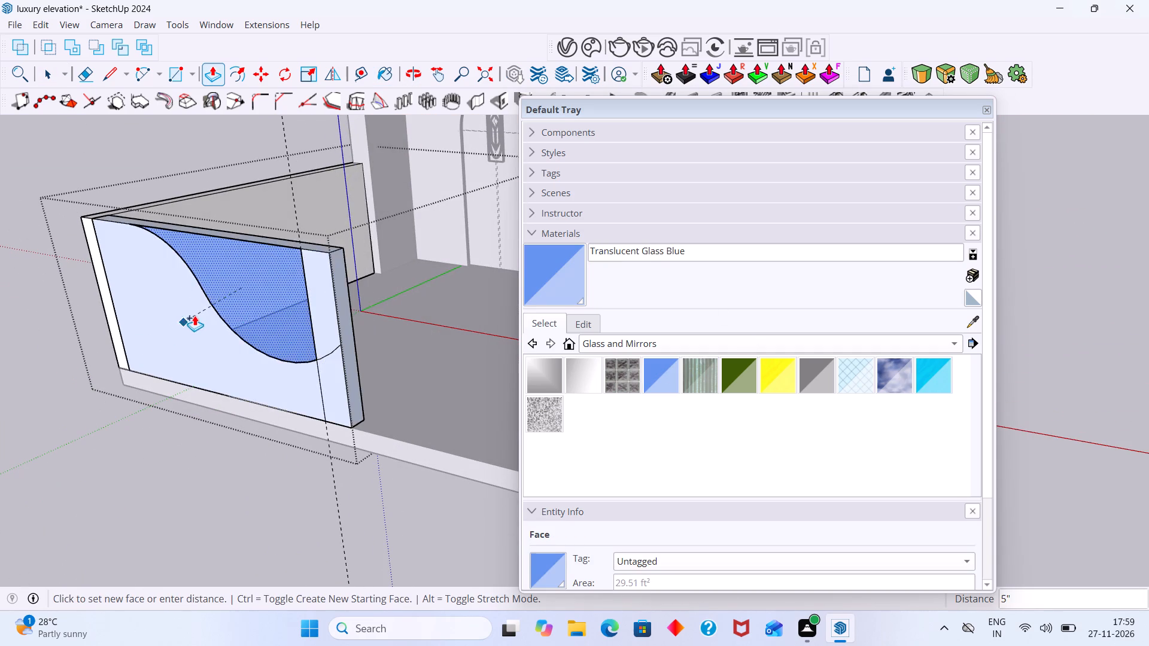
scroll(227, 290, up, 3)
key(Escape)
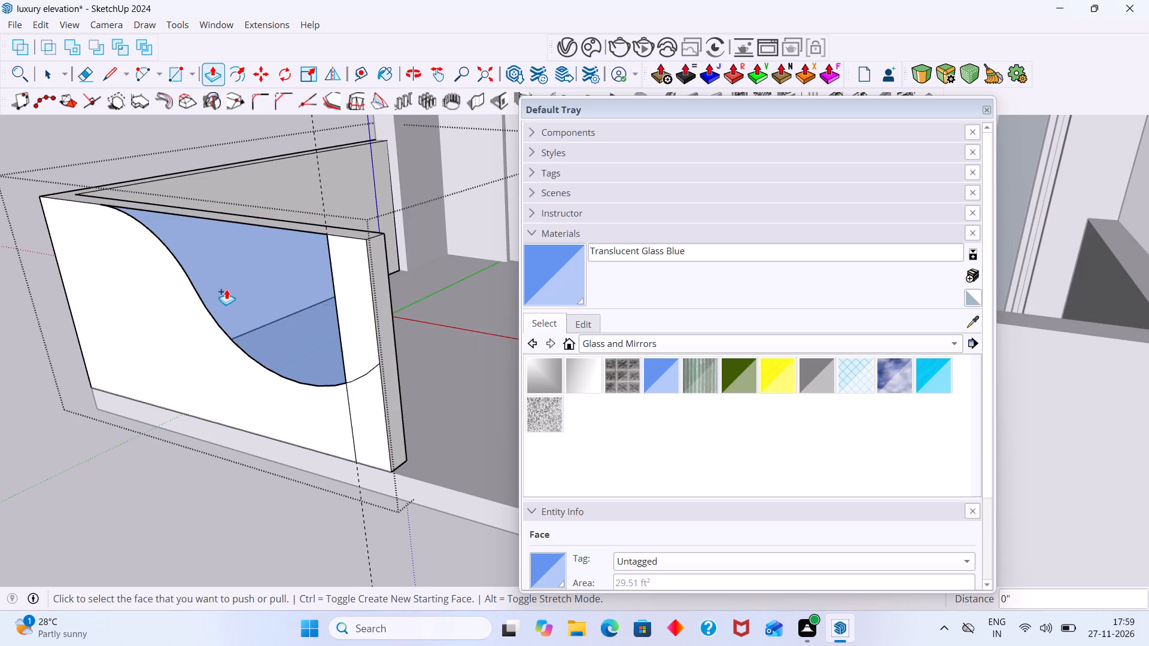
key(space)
Examine the glass infill in the boundary wall up close and the whole elevation beside the reference image.
middle_drag(233, 297, 226, 297)
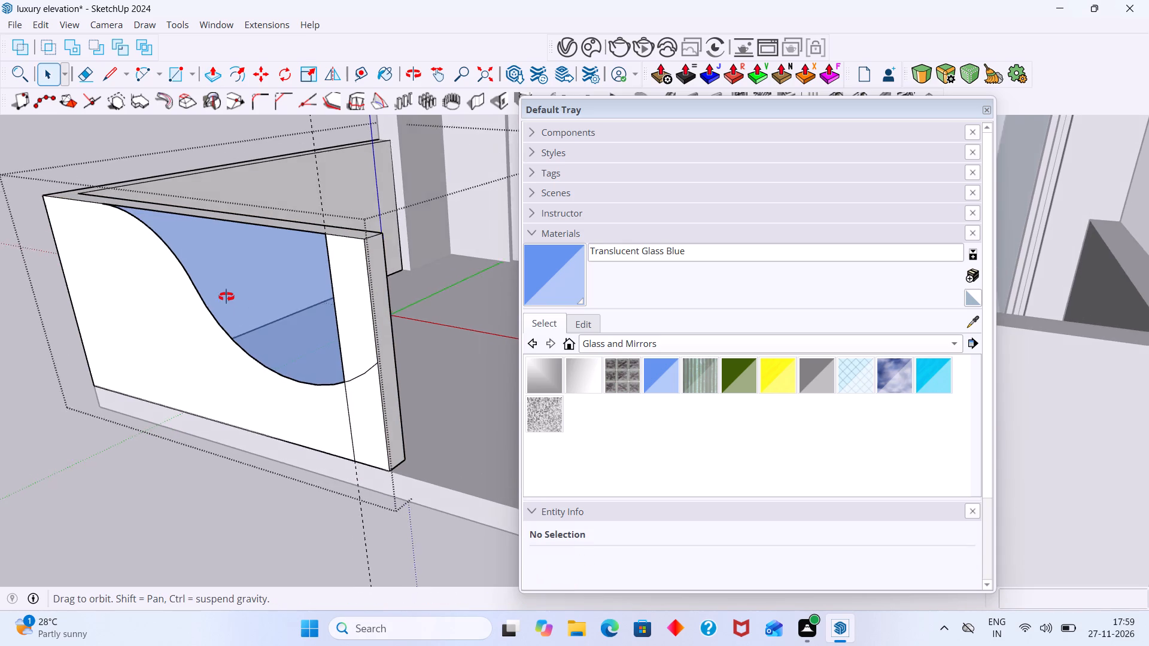
middle_drag(226, 297, 305, 232)
scroll(325, 260, up, 5)
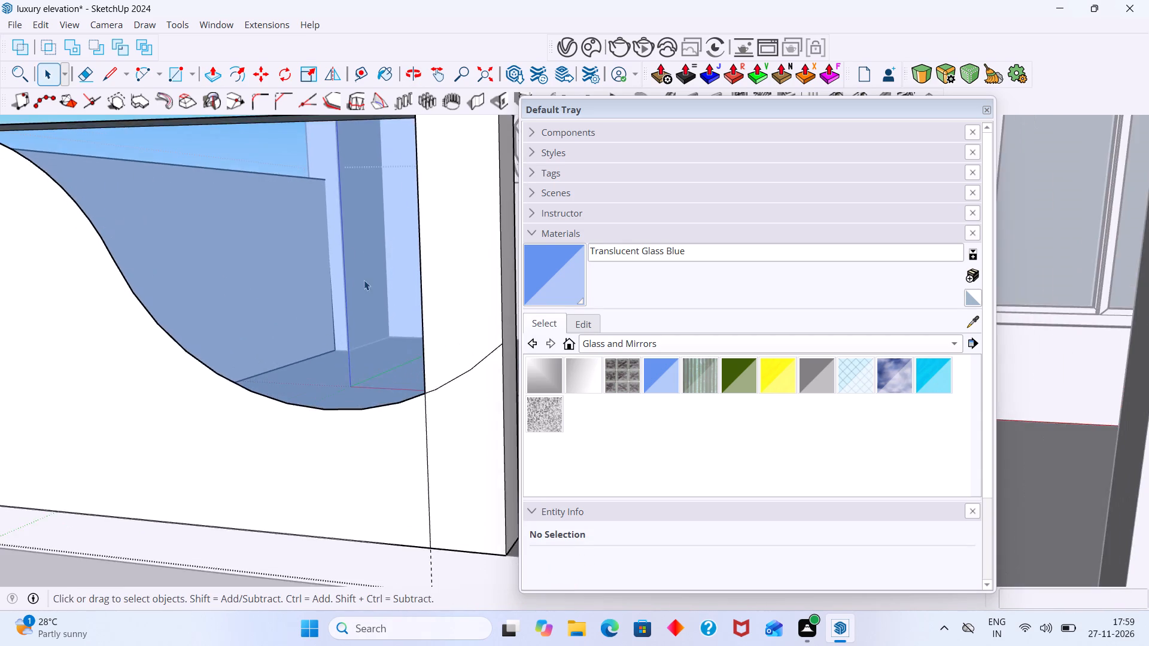
middle_drag(369, 290, 233, 321)
scroll(233, 309, down, 12)
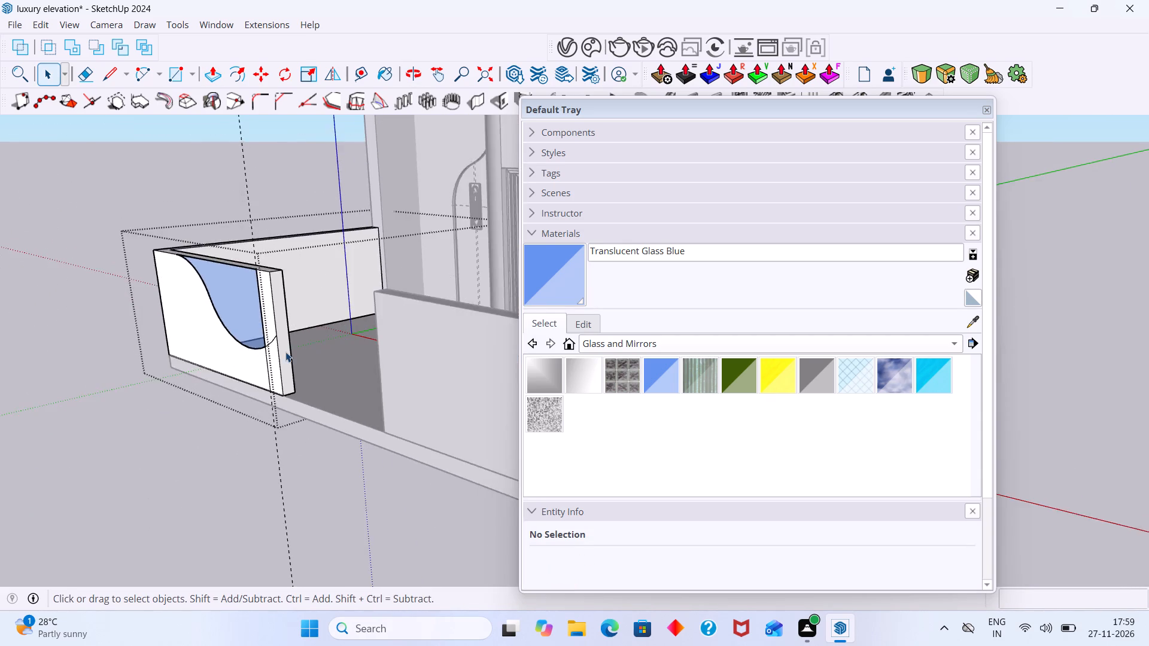
scroll(285, 352, down, 3)
middle_drag(273, 380, 364, 379)
drag(184, 578, 184, 571)
scroll(200, 450, down, 3)
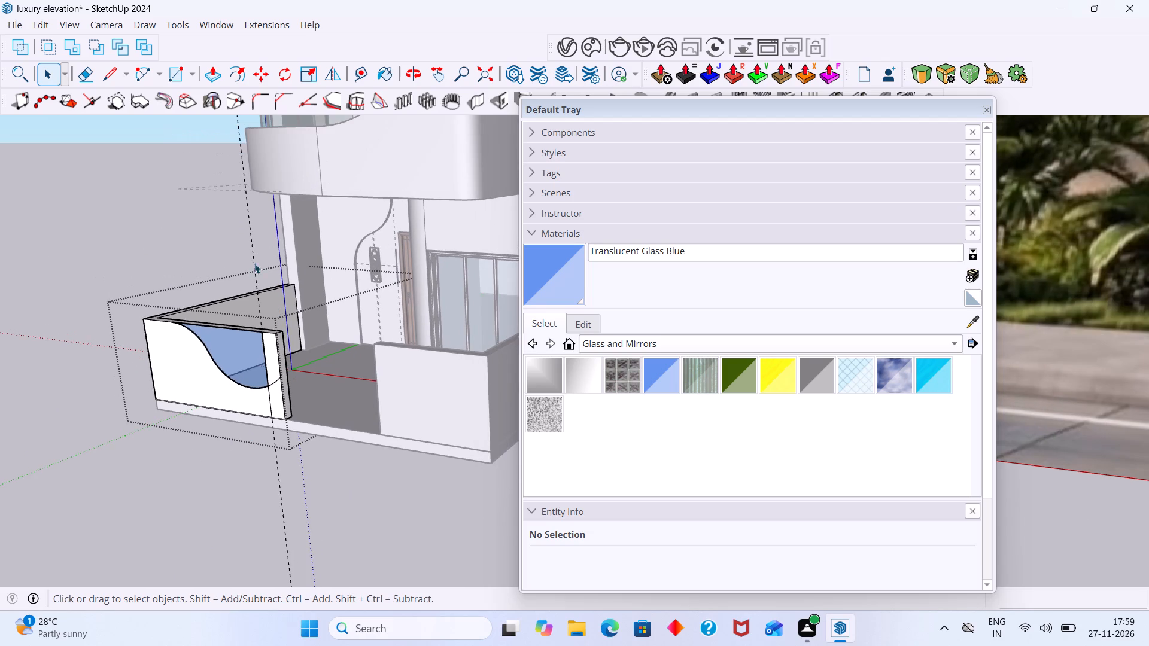
scroll(254, 261, down, 20)
scroll(254, 261, down, 7)
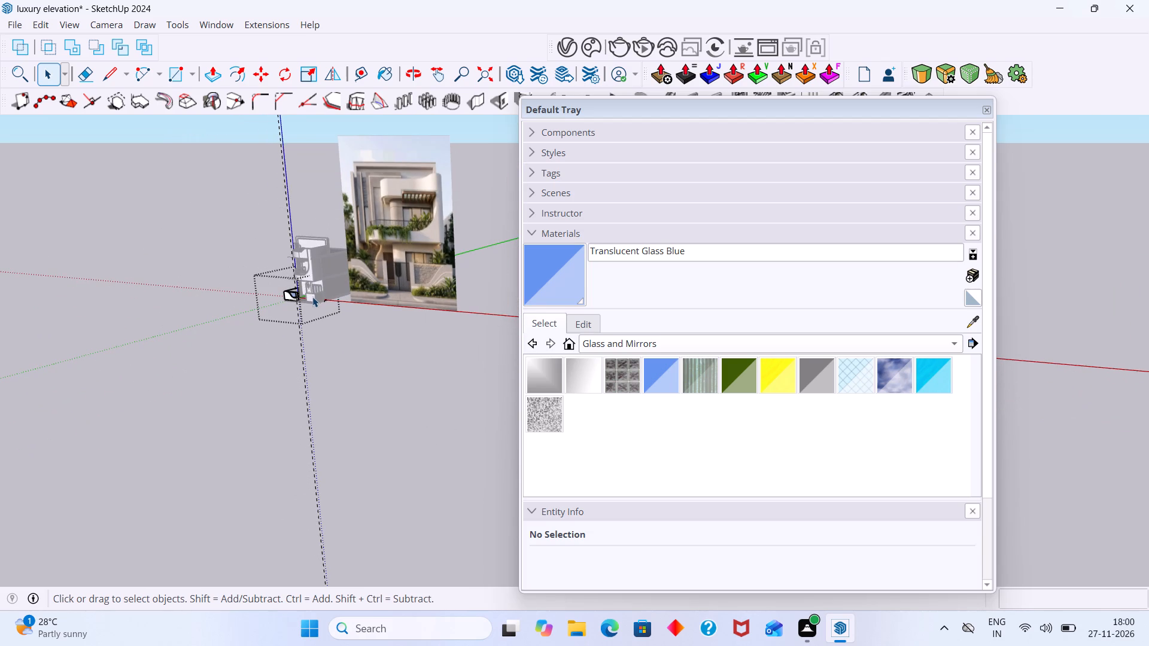
Examine the whole elevation and its front boundary walls beside the reference image from several angles.
key(e)
scroll(315, 386, up, 2)
drag(313, 405, 306, 412)
scroll(323, 386, down, 7)
middle_drag(323, 377, 358, 382)
key(space)
click(385, 428)
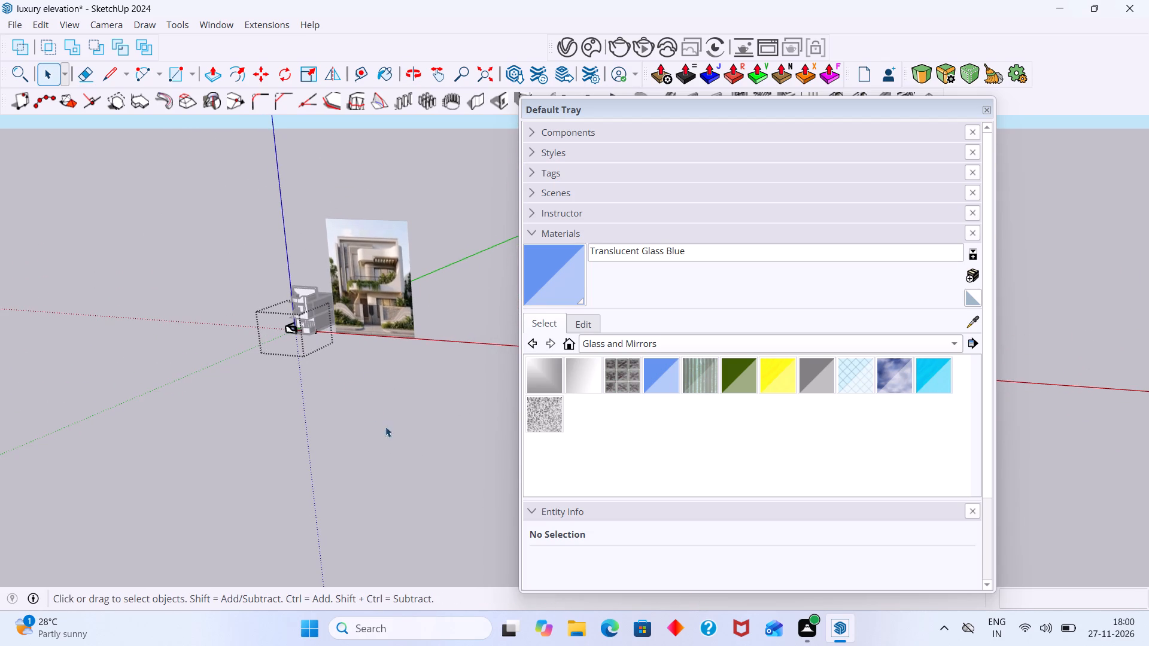
scroll(320, 364, up, 1)
middle_drag(321, 363, 352, 370)
shift+middle_drag(342, 365, 77, 349)
middle_drag(142, 342, 211, 351)
shift+middle_drag(207, 347, 562, 324)
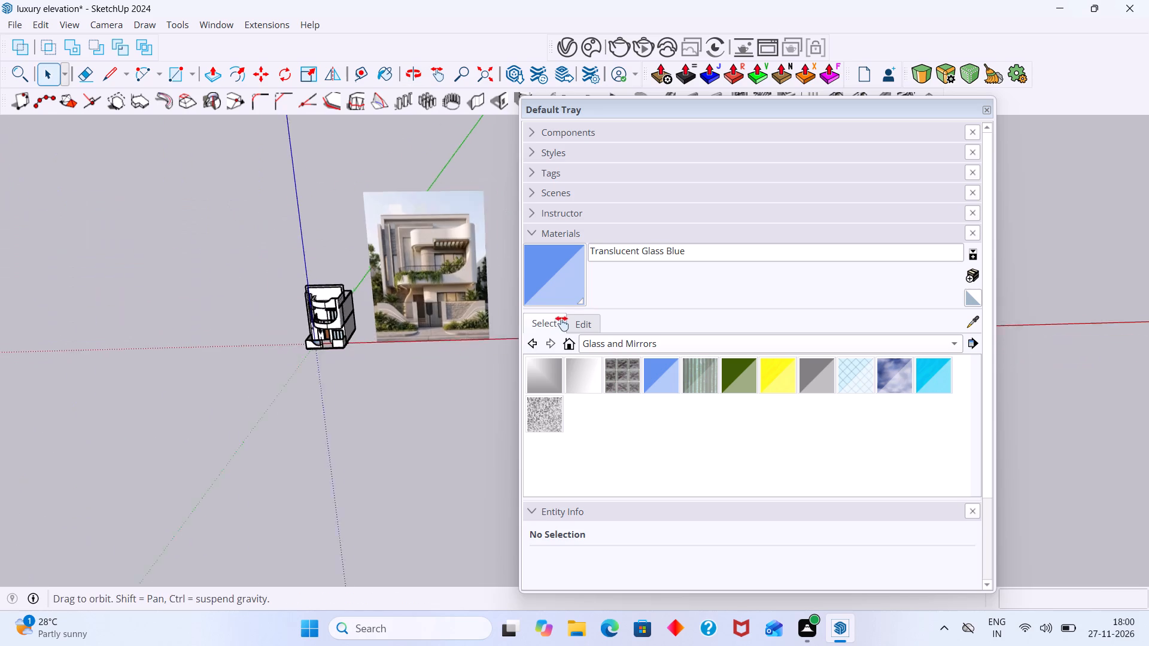
shift+middle_drag(562, 324, 566, 319)
shift+middle_drag(396, 345, 285, 339)
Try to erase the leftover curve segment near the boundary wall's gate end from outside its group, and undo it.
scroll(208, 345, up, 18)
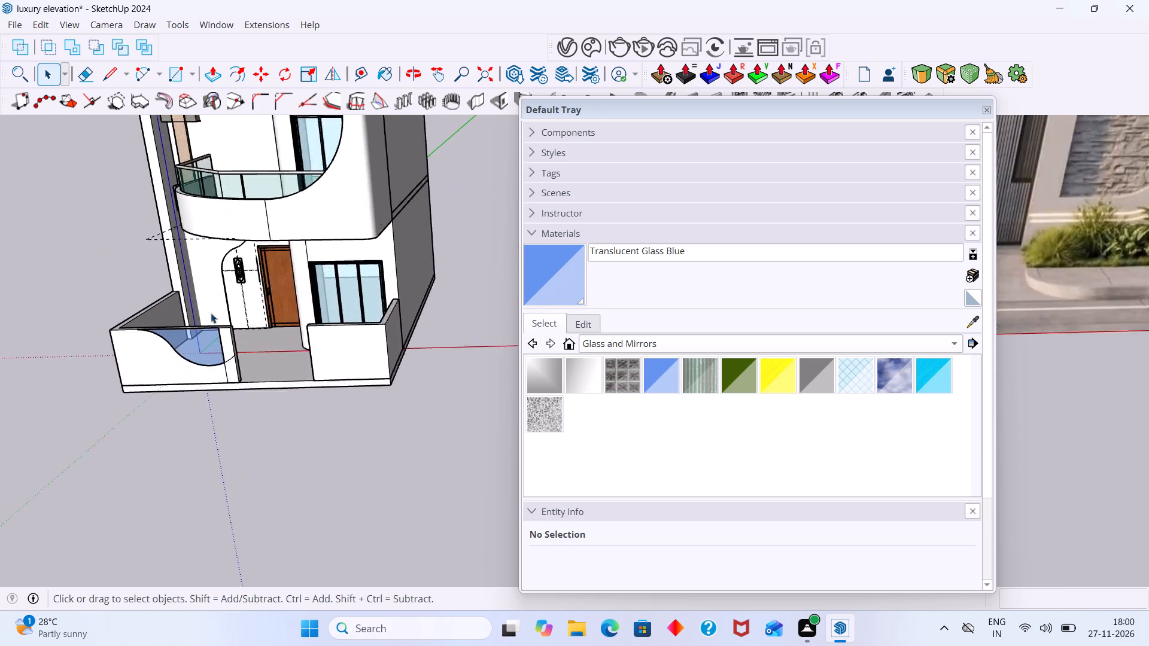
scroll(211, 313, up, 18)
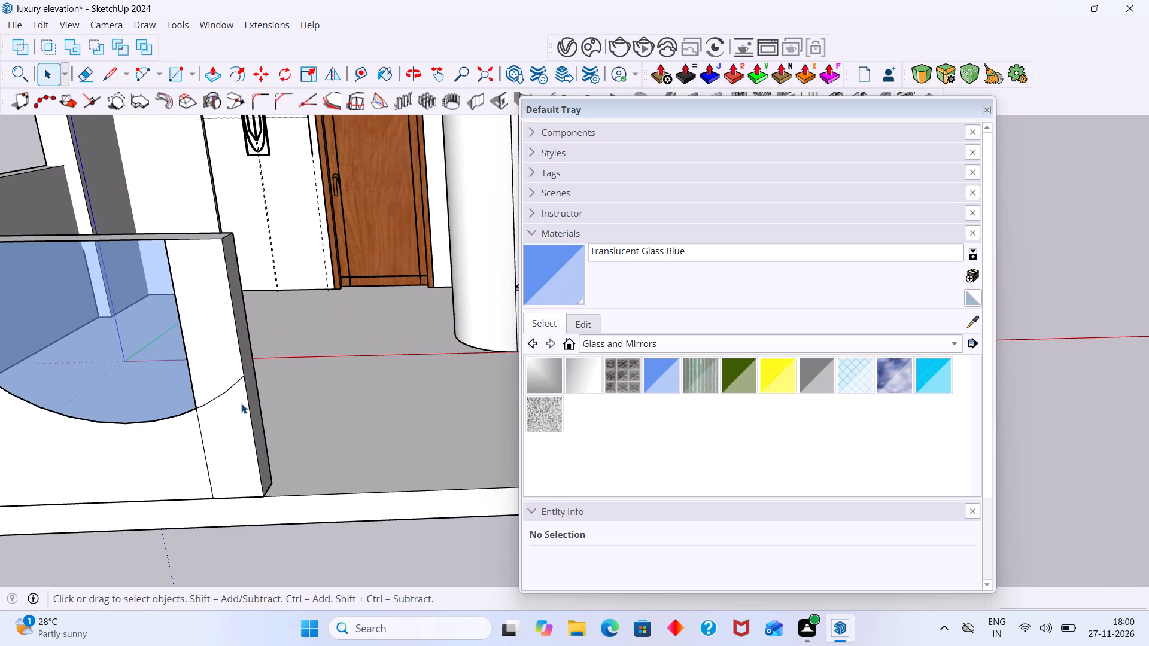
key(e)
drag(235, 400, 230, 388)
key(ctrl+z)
Inside the boundary wall group, erase the leftover curve segment between the vertical line and the wall's gate end.
key(space)
double_click(217, 409)
click(223, 413)
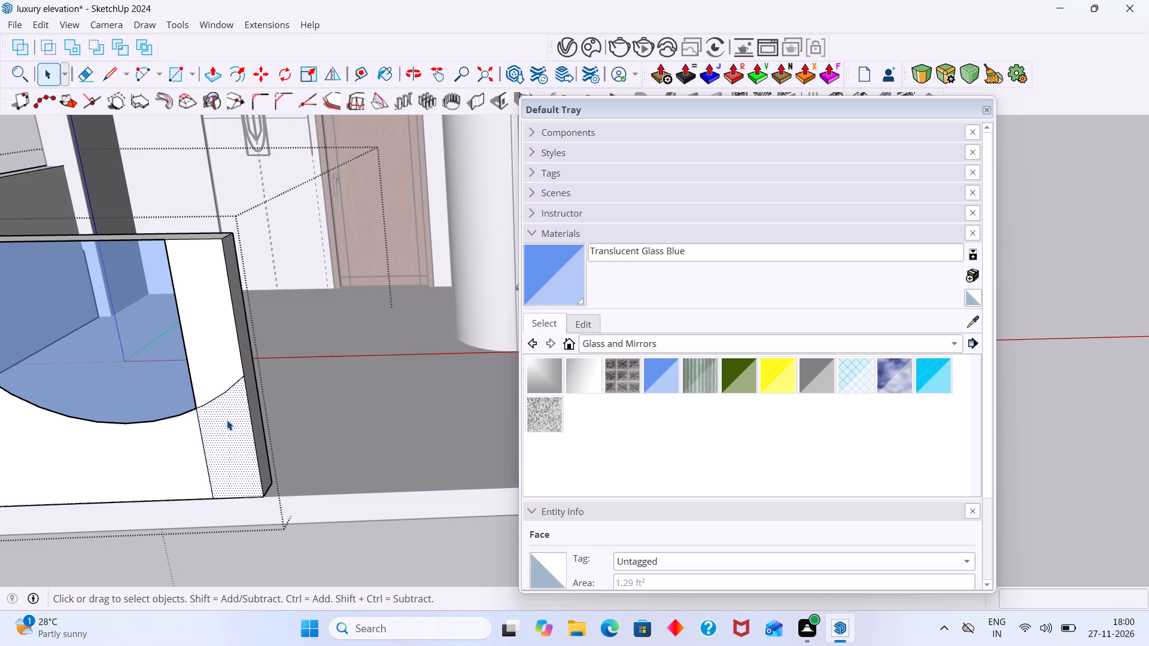
key(e)
drag(226, 419, 224, 390)
key(space)
click(325, 574)
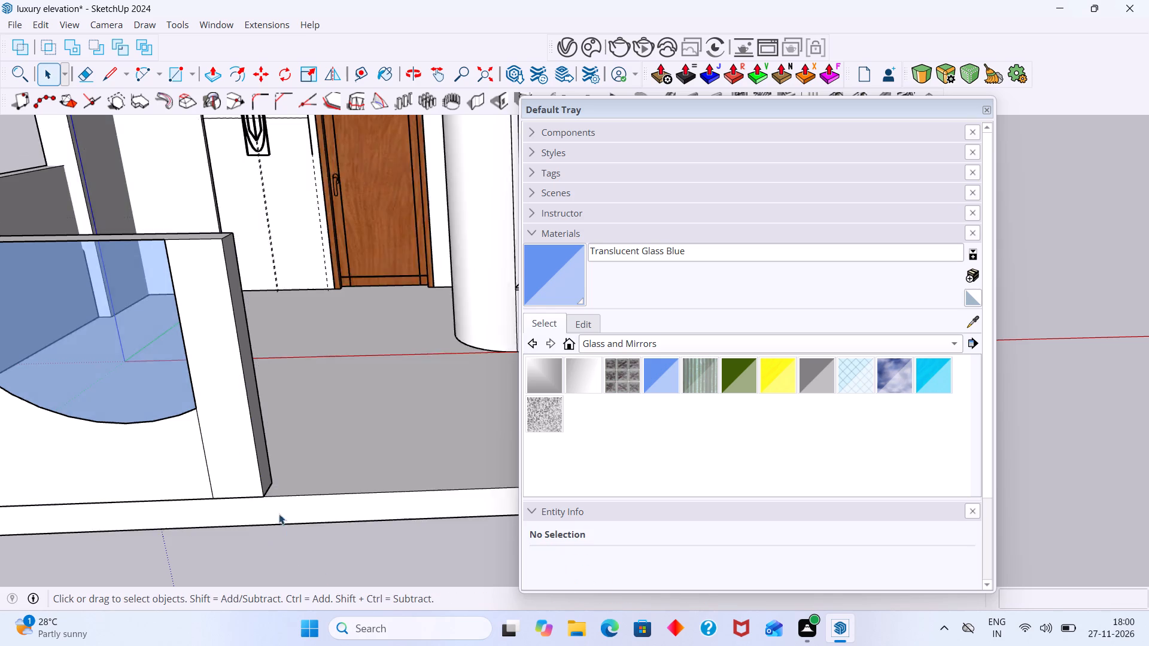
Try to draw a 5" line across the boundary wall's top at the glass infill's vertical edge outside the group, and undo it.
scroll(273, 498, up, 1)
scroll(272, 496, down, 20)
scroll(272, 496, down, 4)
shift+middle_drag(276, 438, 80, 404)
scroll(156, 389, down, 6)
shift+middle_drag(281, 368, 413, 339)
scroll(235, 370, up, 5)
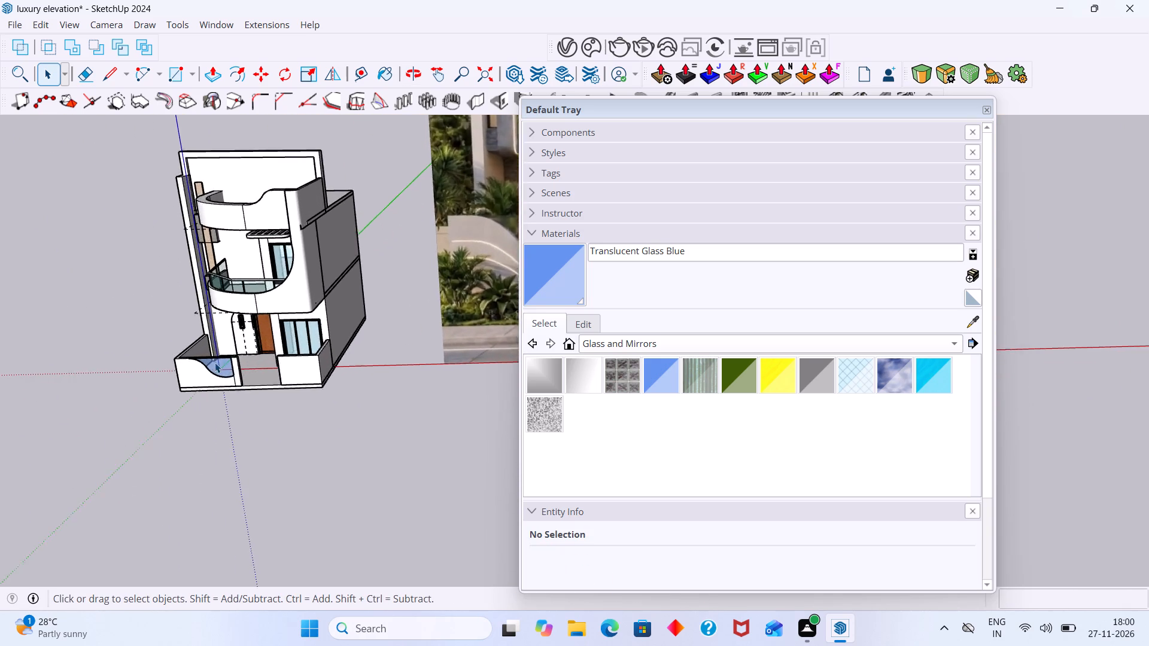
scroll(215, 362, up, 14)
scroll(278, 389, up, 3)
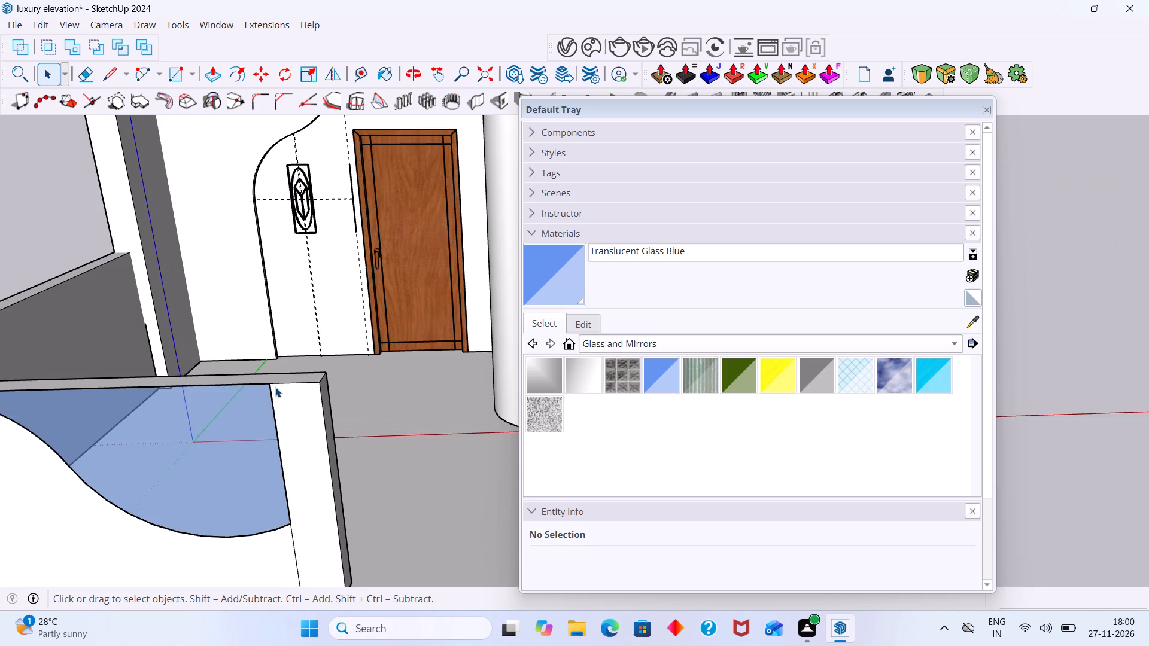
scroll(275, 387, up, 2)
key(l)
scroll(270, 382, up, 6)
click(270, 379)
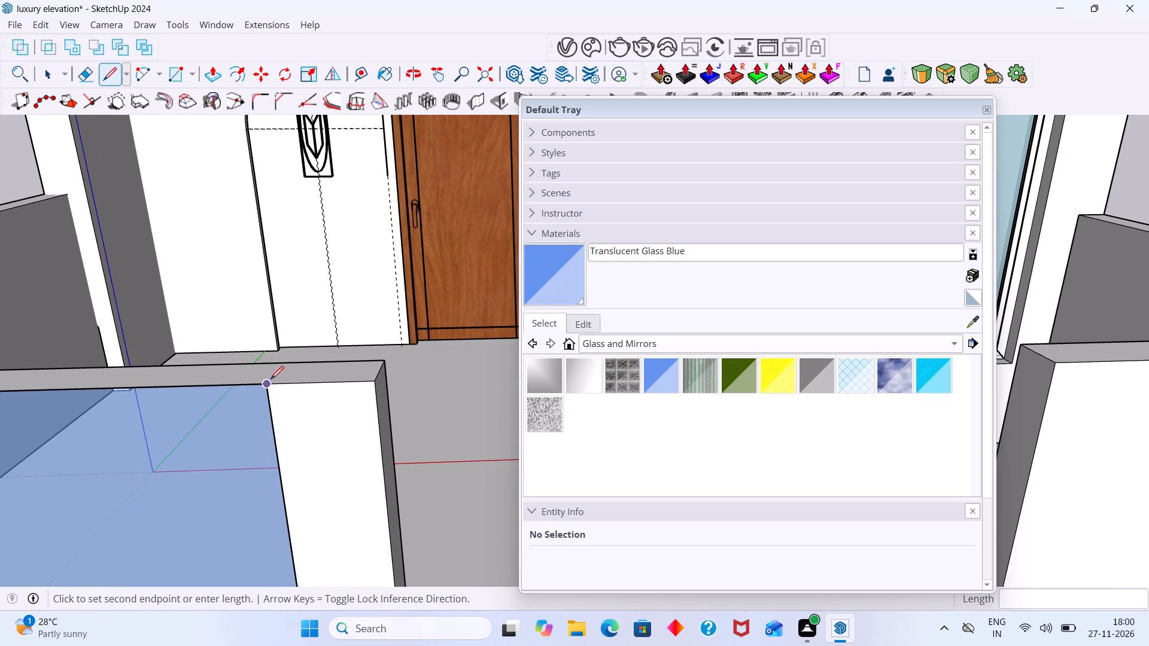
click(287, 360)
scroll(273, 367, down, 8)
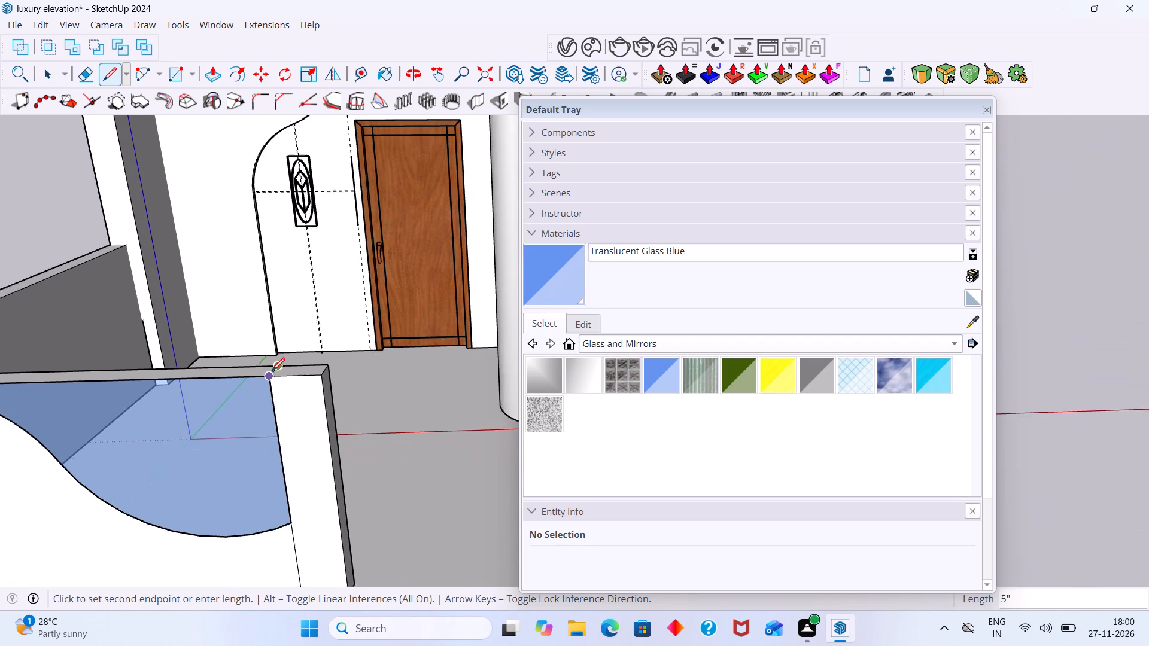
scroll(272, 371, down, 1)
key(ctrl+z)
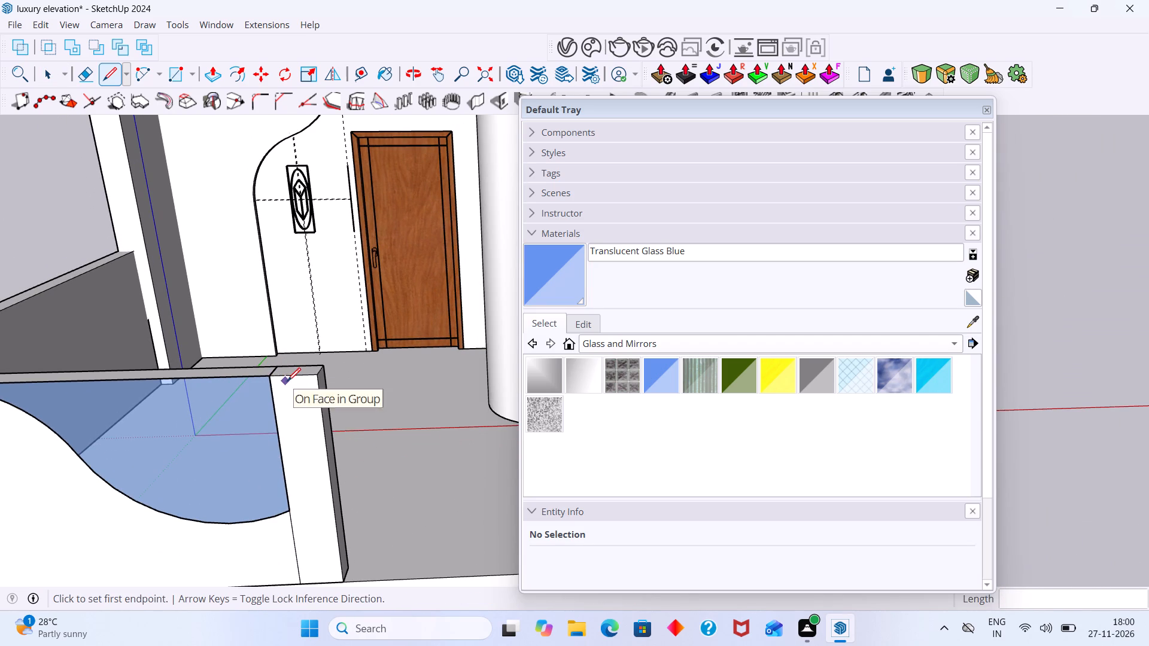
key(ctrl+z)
Inside the boundary wall group, draw a 5" line across the wall's top at the glass infill's vertical edge.
middle_drag(285, 388, 283, 420)
scroll(283, 405, up, 6)
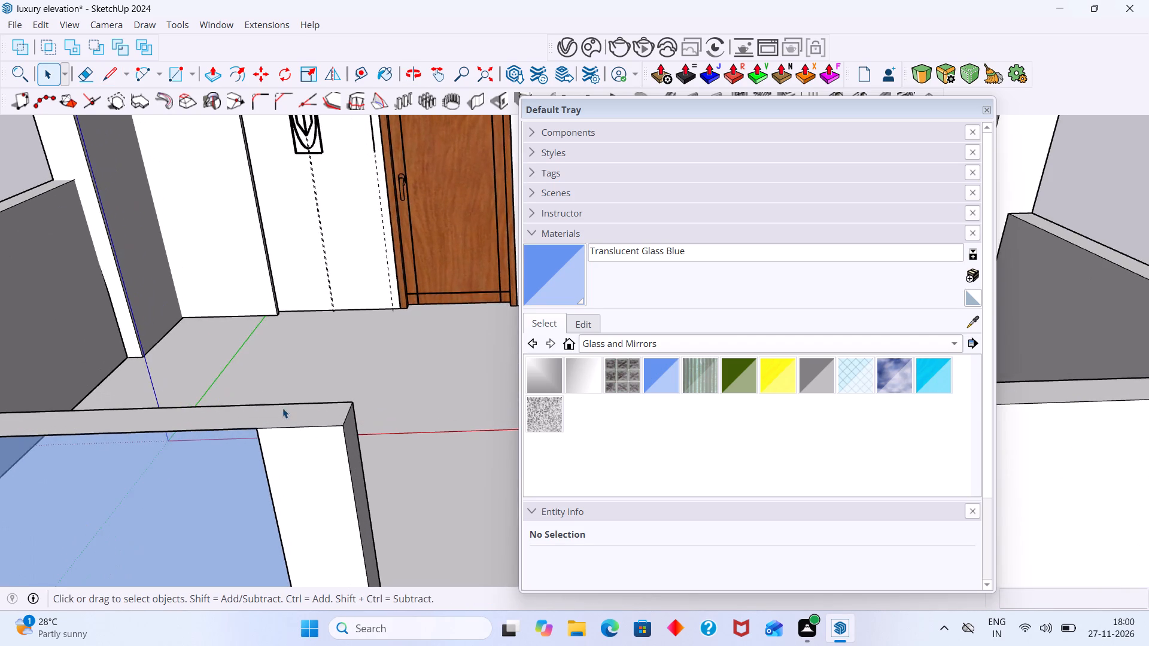
double_click(282, 408)
click(282, 418)
key(l)
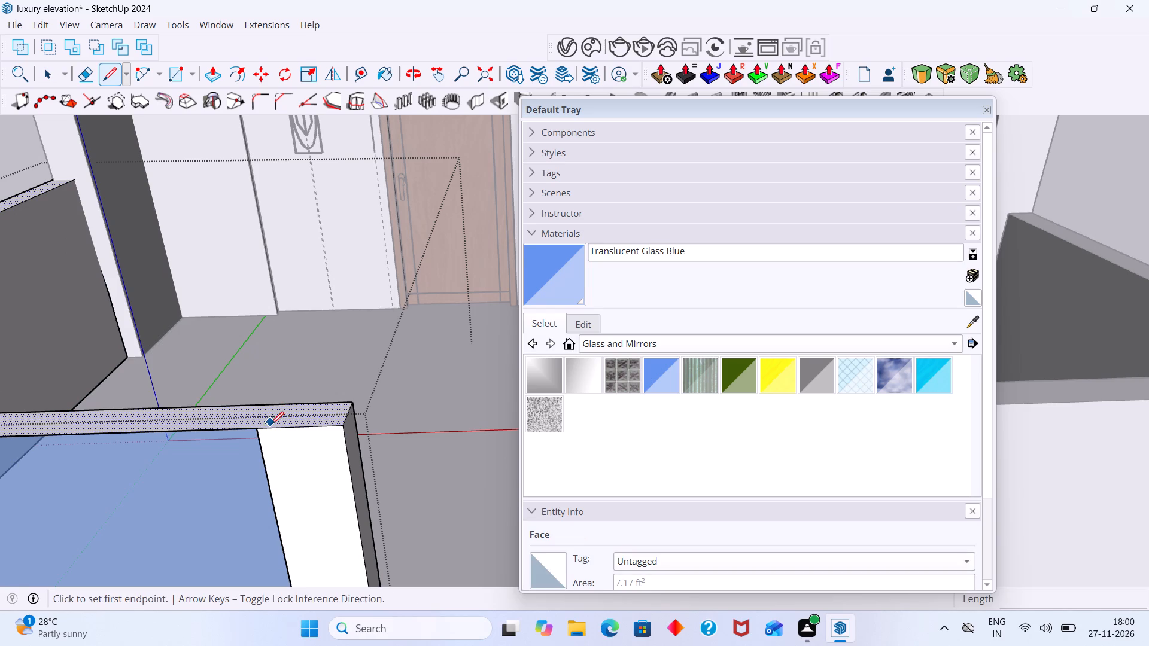
click(261, 427)
click(273, 402)
key(space)
Draw a 5" line across the boundary wall's top where the S-curve begins.
scroll(248, 422, down, 9)
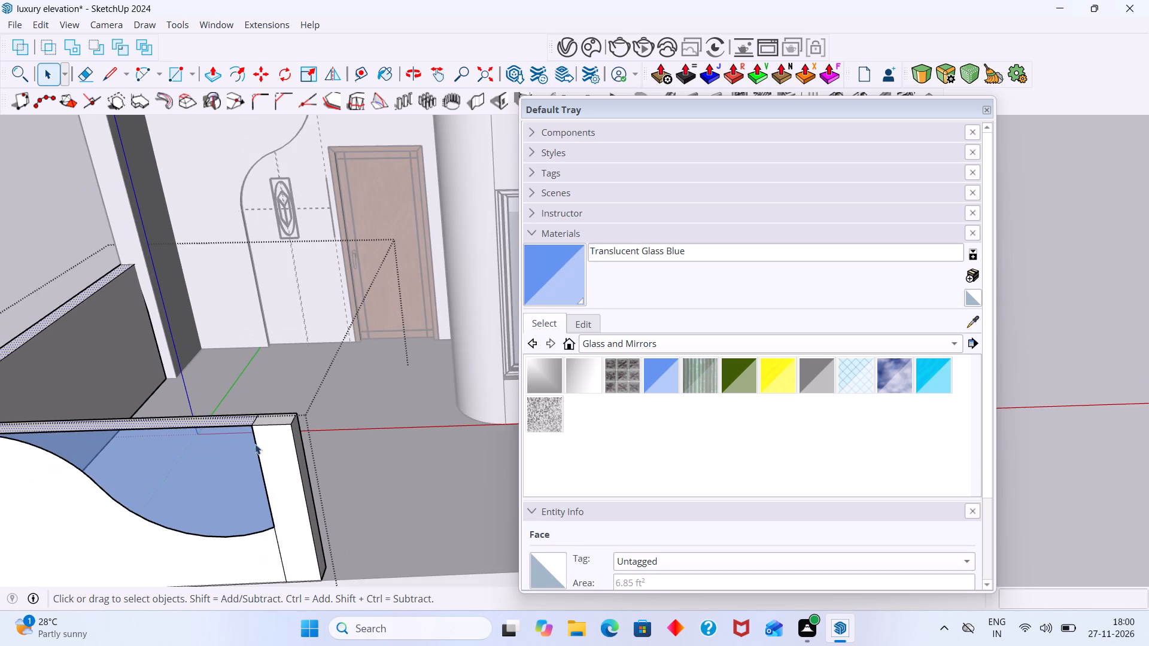
middle_drag(255, 444, 455, 365)
scroll(200, 384, down, 16)
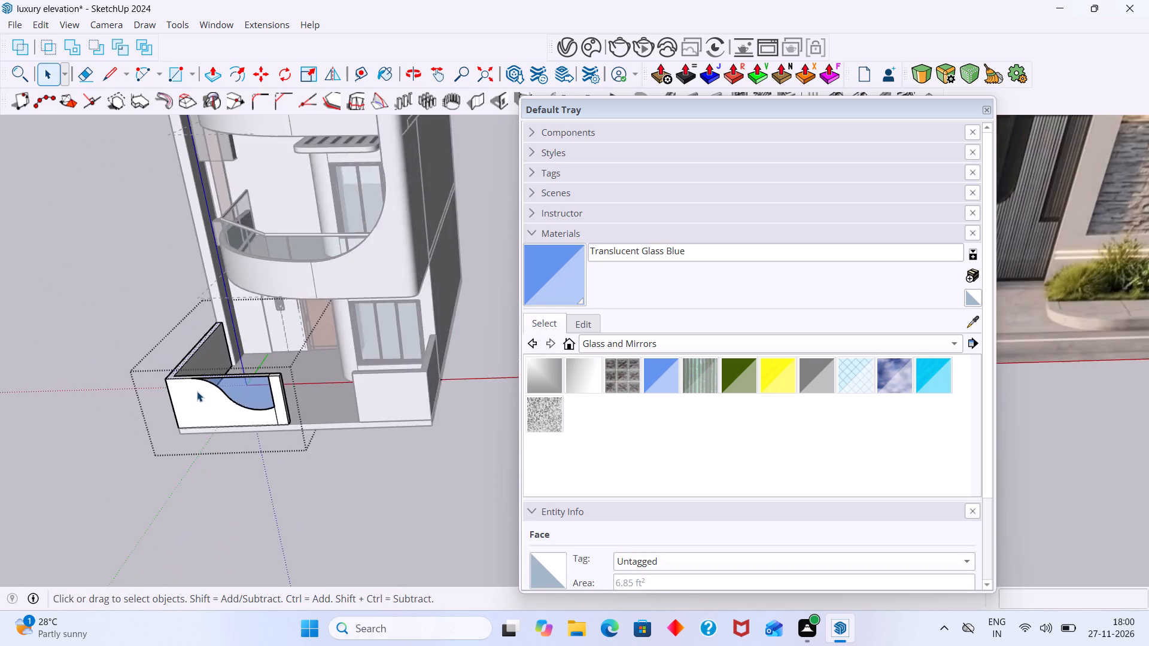
scroll(197, 391, down, 11)
scroll(193, 385, up, 6)
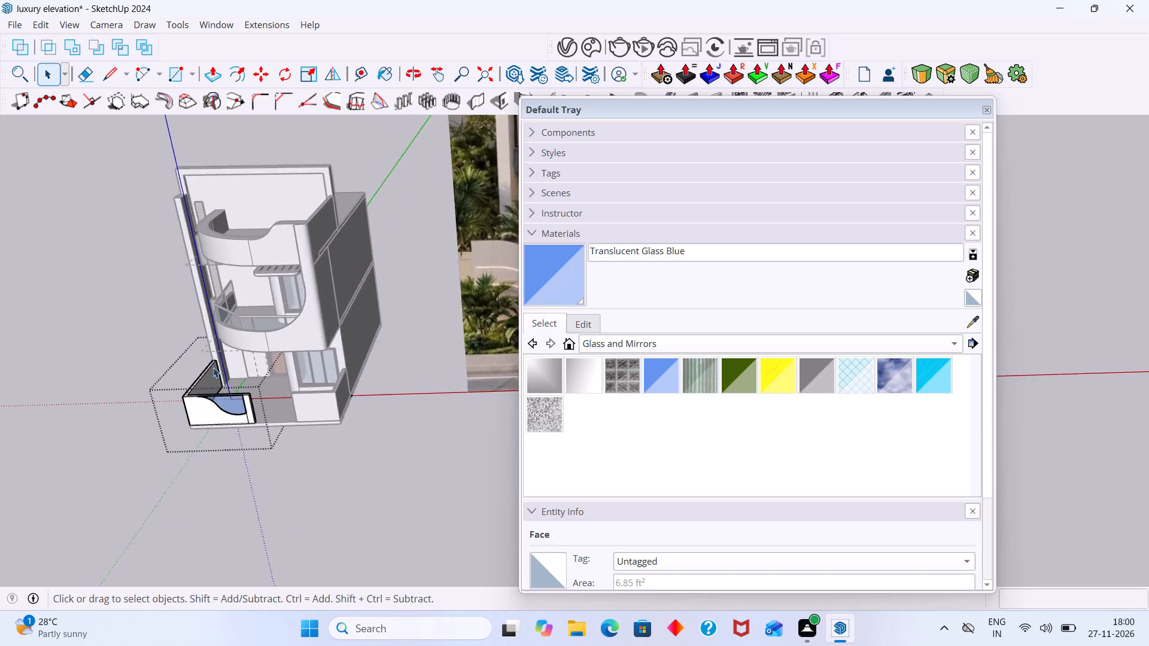
scroll(213, 367, up, 17)
key(l)
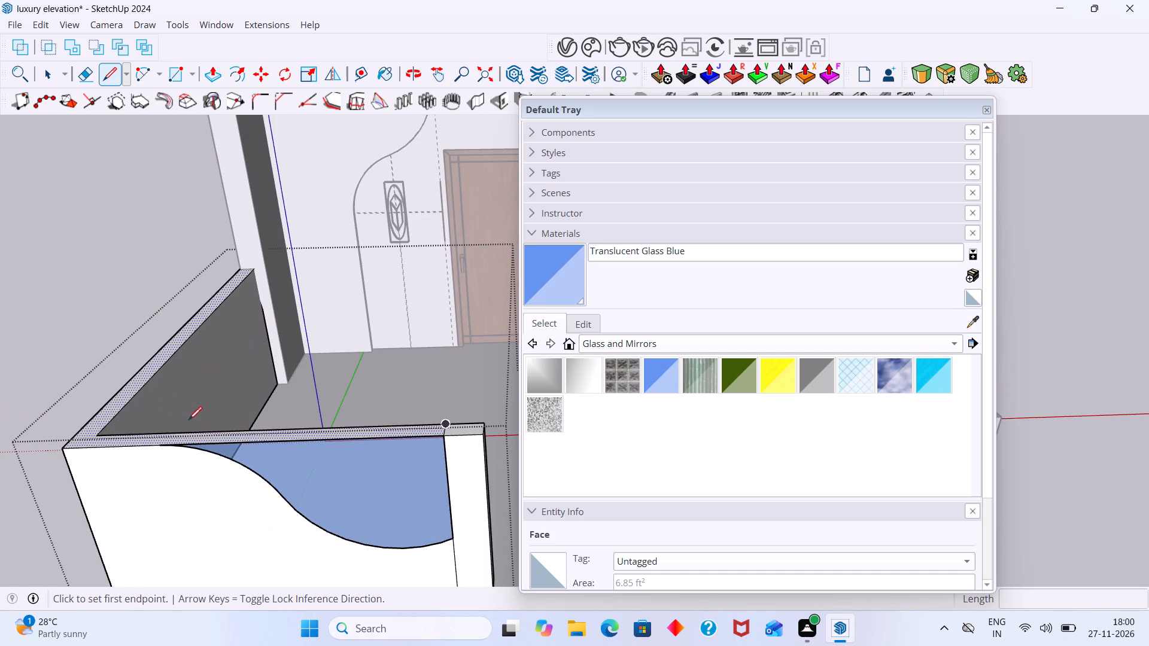
scroll(157, 434, up, 6)
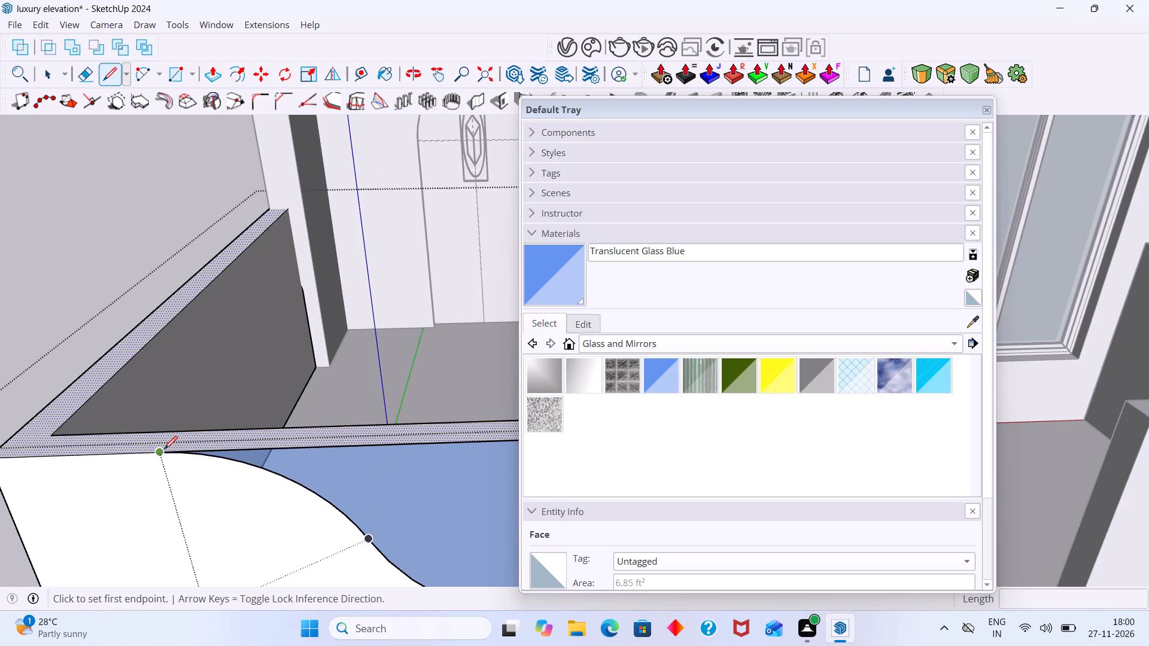
click(164, 449)
click(174, 430)
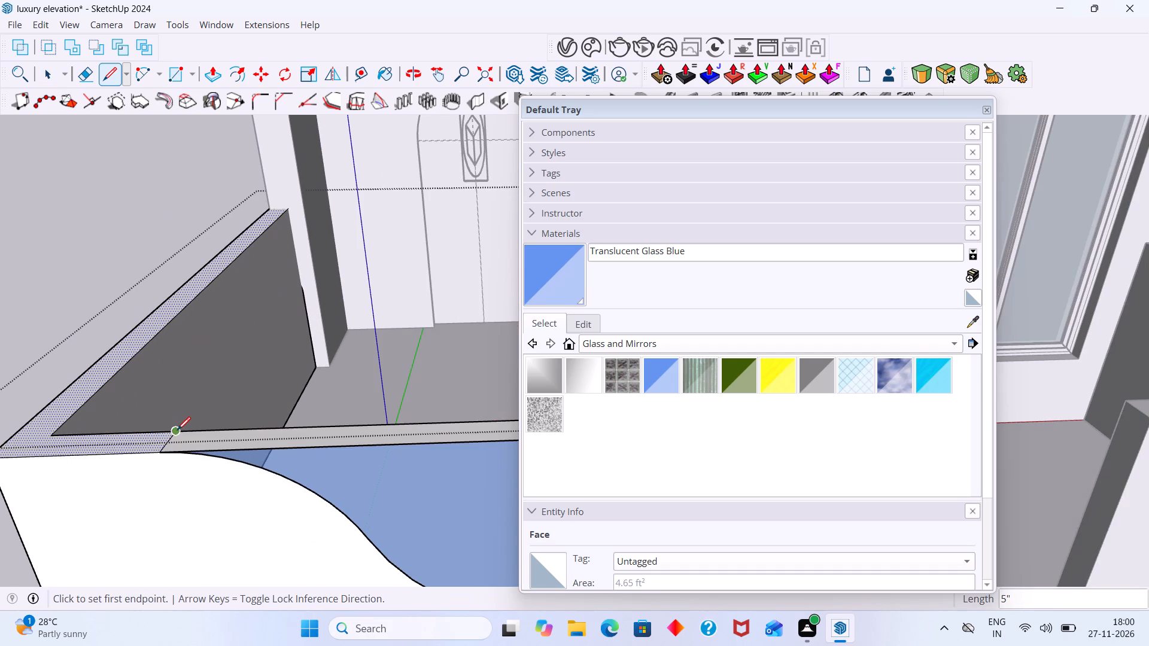
key(space)
Paint the top strip between the two cross lines with Translucent Glass Blue and leave the wall group.
scroll(225, 442, down, 2)
middle_drag(270, 454, 148, 408)
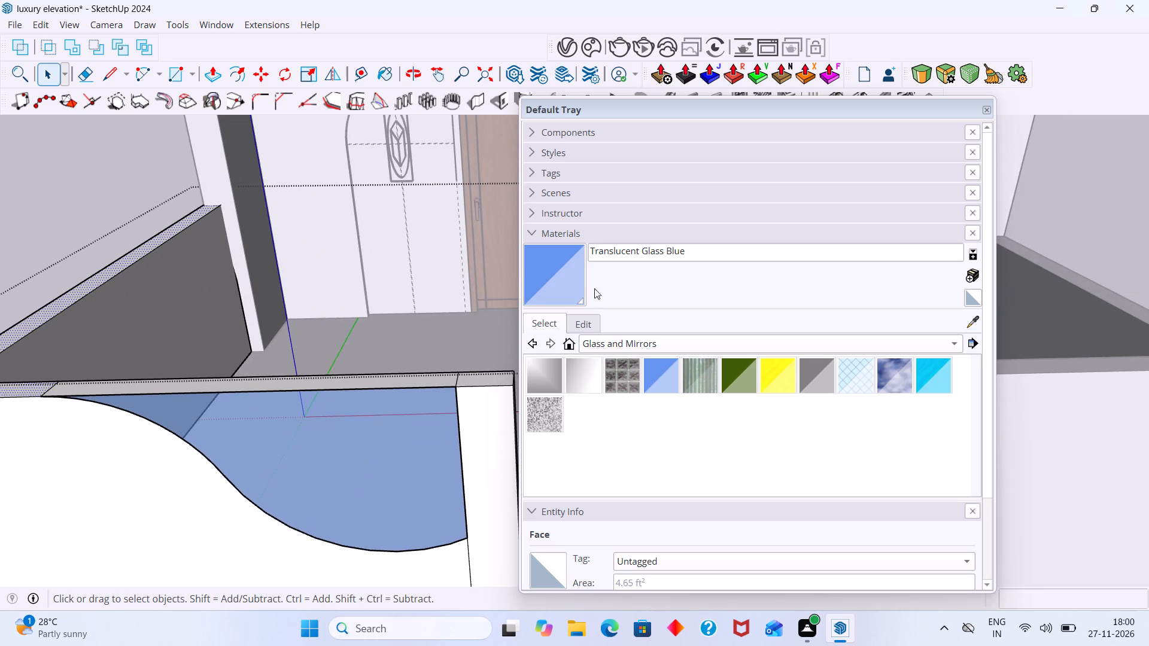
click(568, 282)
click(354, 386)
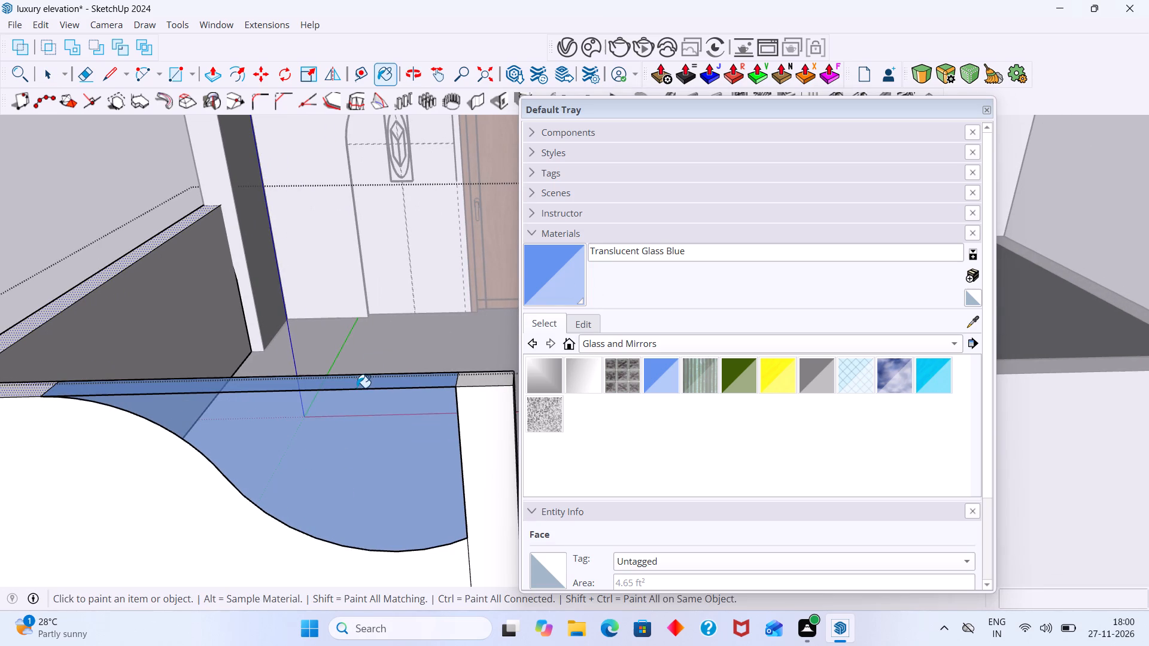
key(space)
scroll(328, 421, down, 16)
click(82, 433)
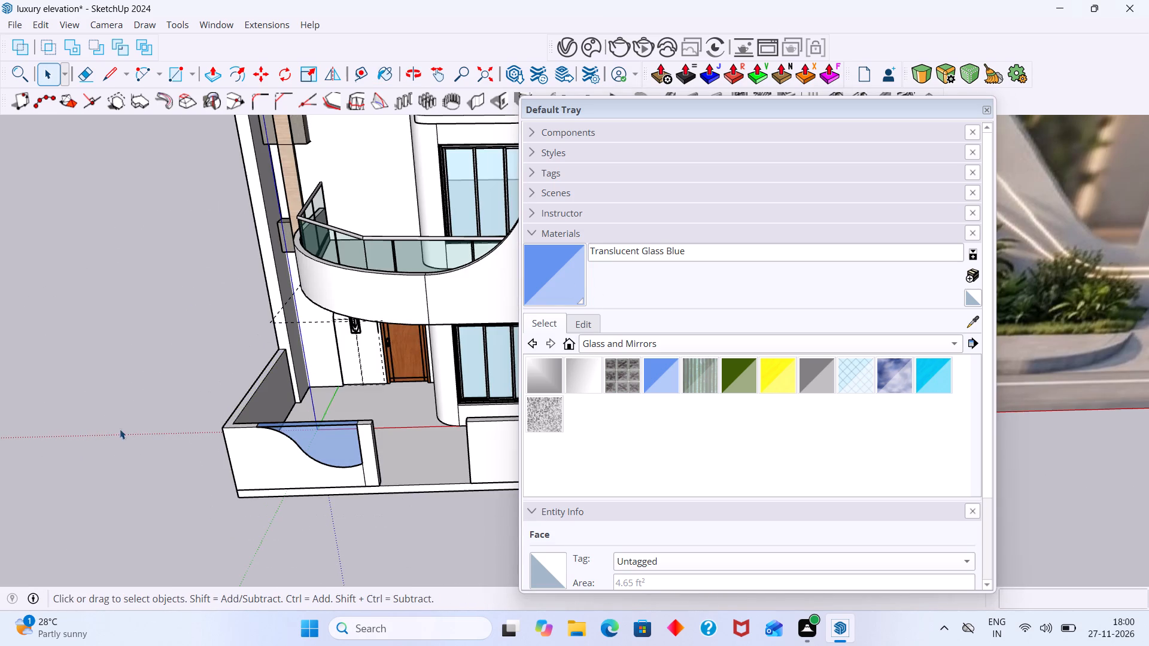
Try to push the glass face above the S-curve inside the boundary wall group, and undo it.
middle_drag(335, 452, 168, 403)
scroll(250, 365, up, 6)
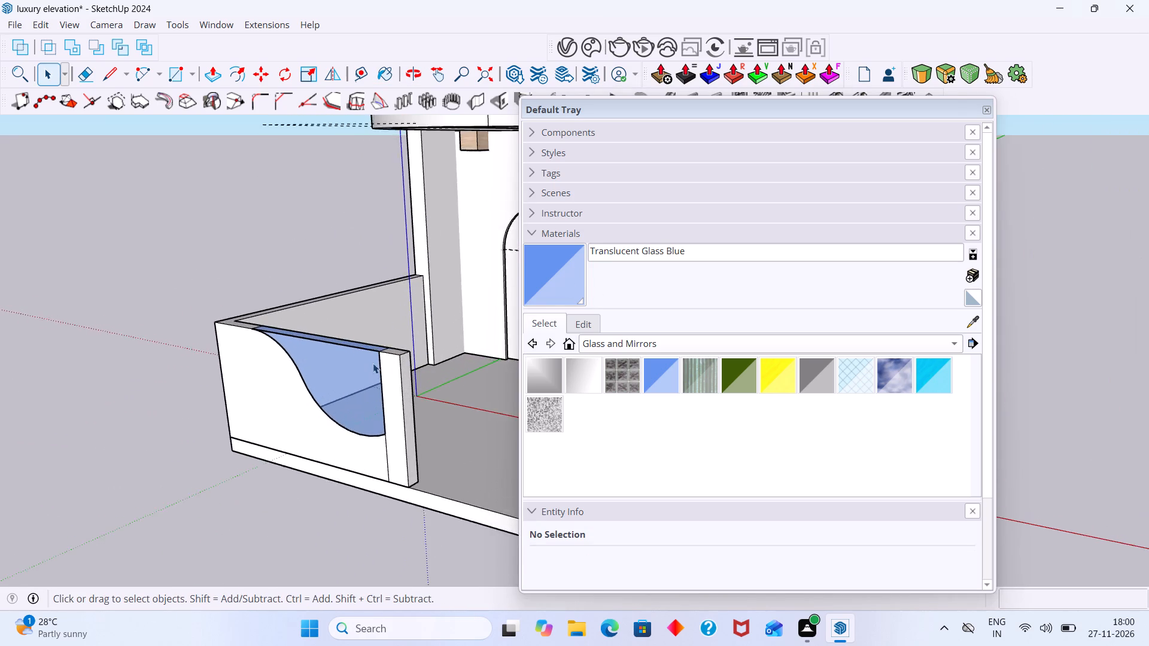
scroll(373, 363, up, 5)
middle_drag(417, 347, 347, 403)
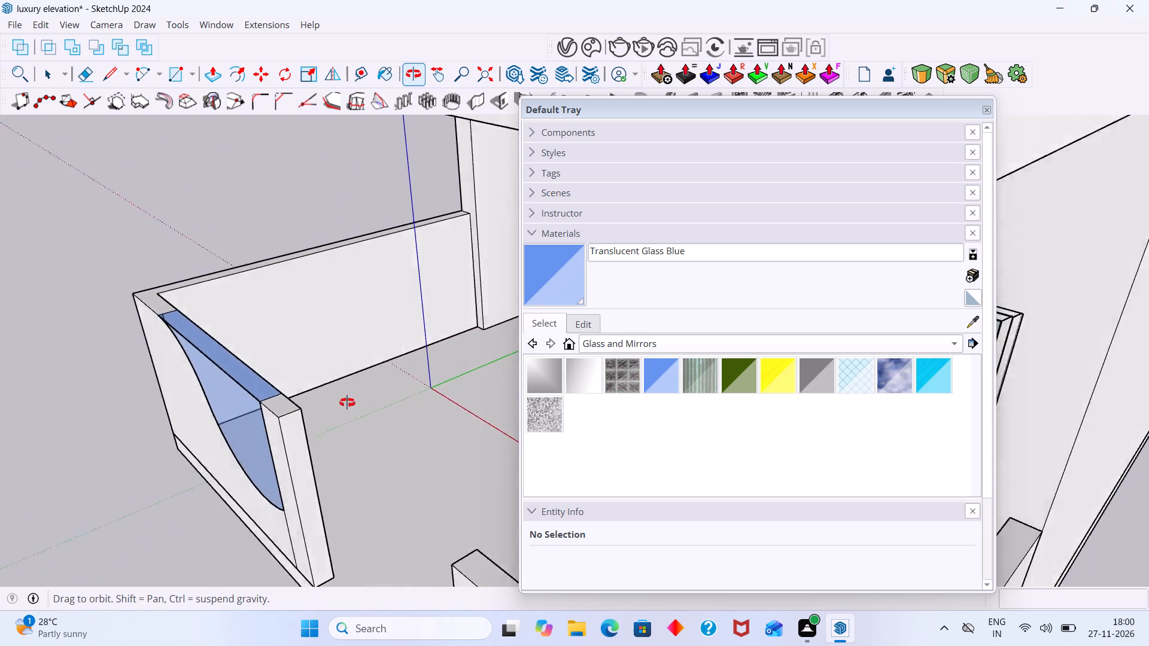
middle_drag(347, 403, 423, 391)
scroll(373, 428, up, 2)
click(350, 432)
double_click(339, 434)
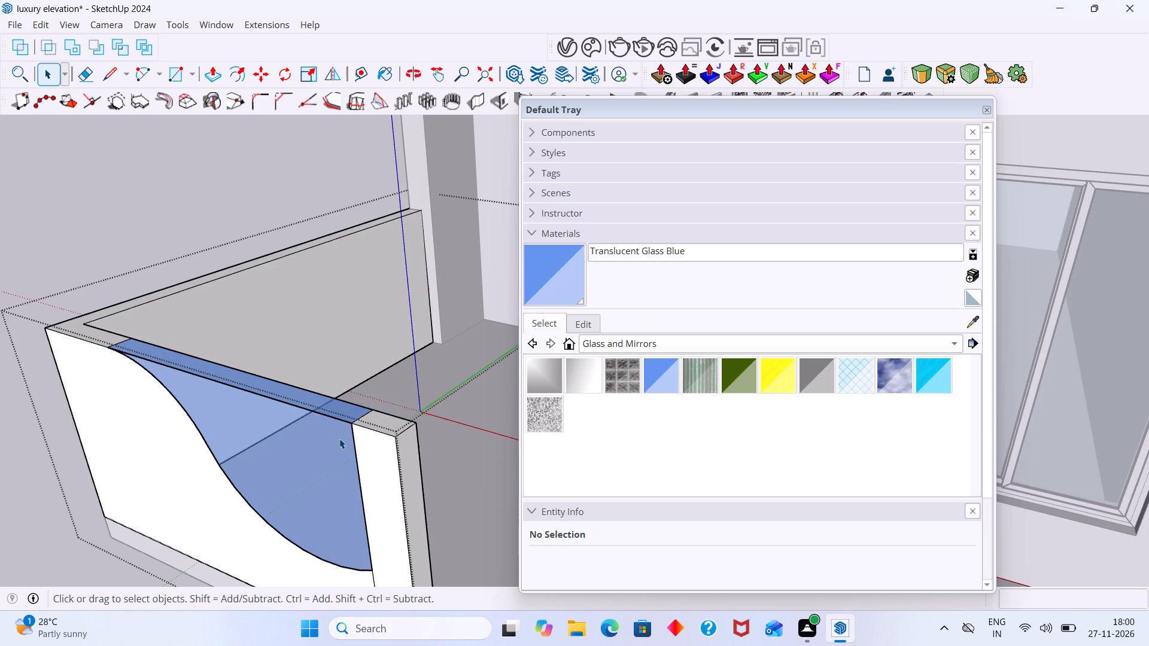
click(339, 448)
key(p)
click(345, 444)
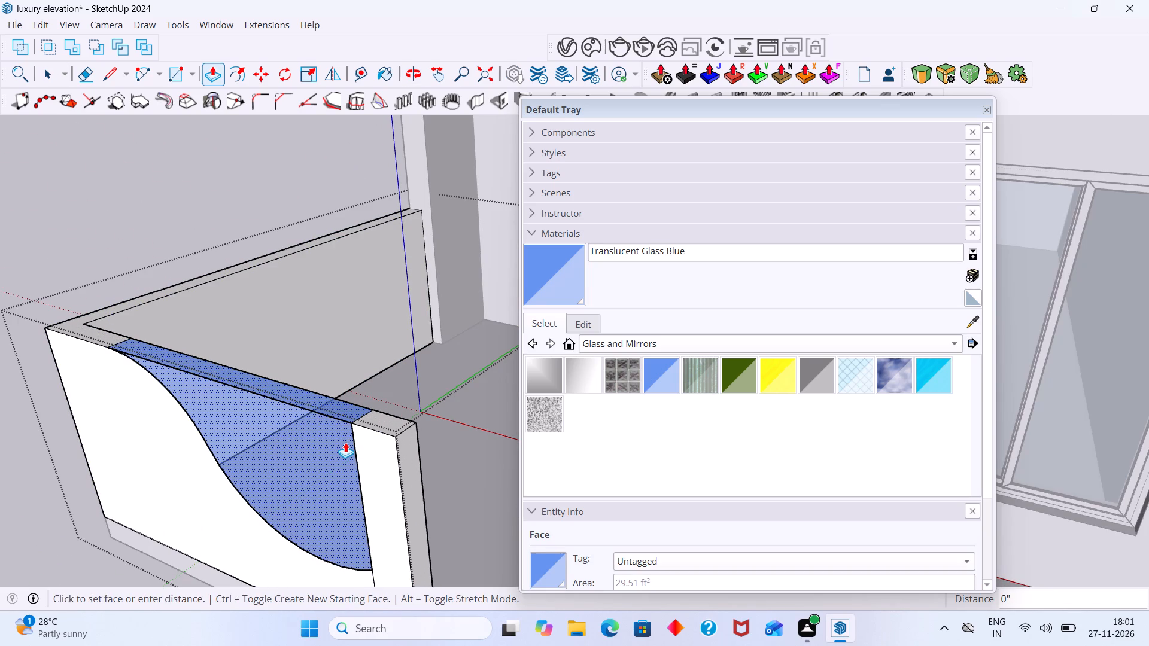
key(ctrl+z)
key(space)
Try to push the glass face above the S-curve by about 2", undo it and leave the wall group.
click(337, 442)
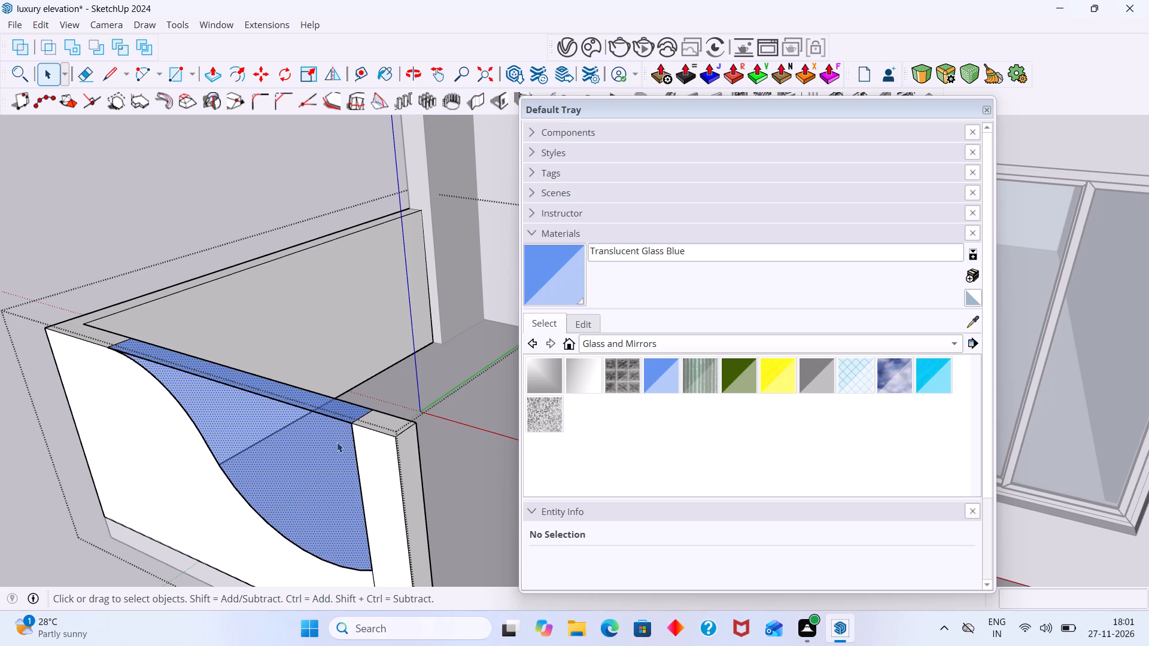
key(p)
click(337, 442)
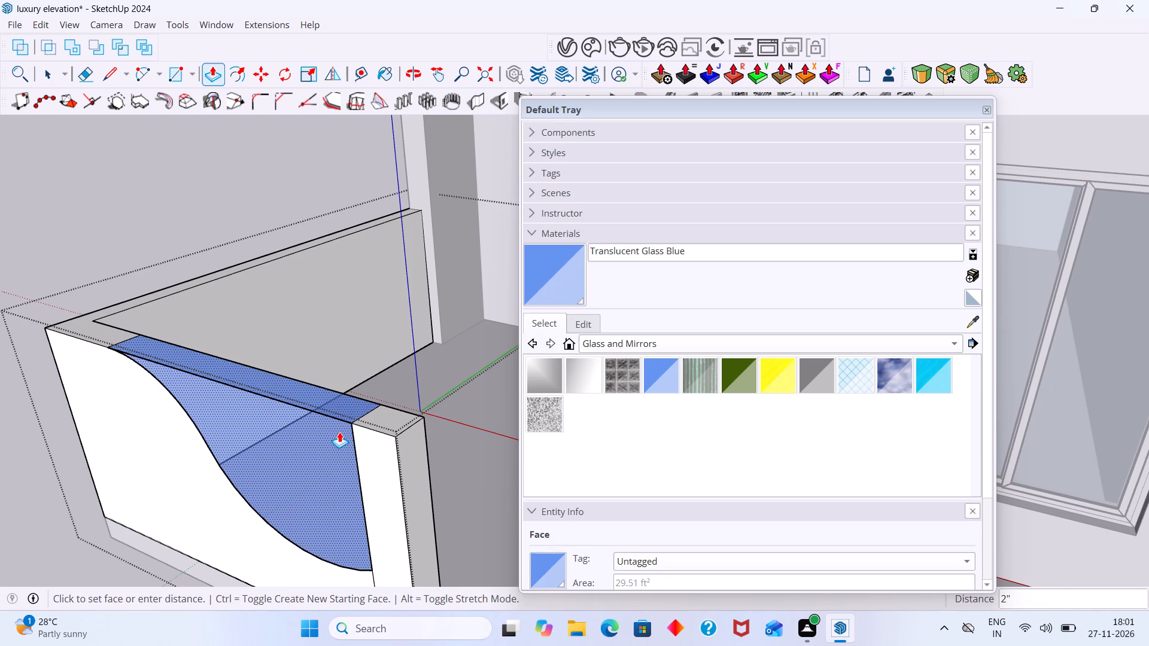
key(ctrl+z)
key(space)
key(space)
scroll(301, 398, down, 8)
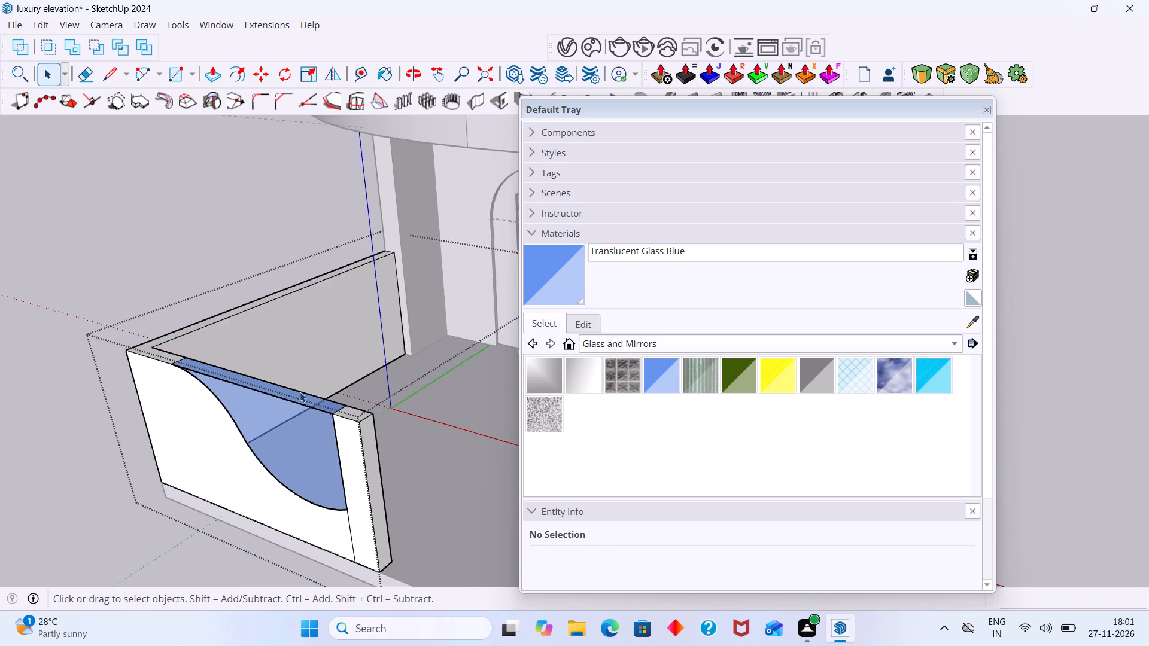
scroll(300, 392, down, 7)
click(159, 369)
Examine the whole elevation and compare its boundary walls with those in the reference image.
scroll(232, 356, down, 8)
middle_drag(278, 402, 417, 377)
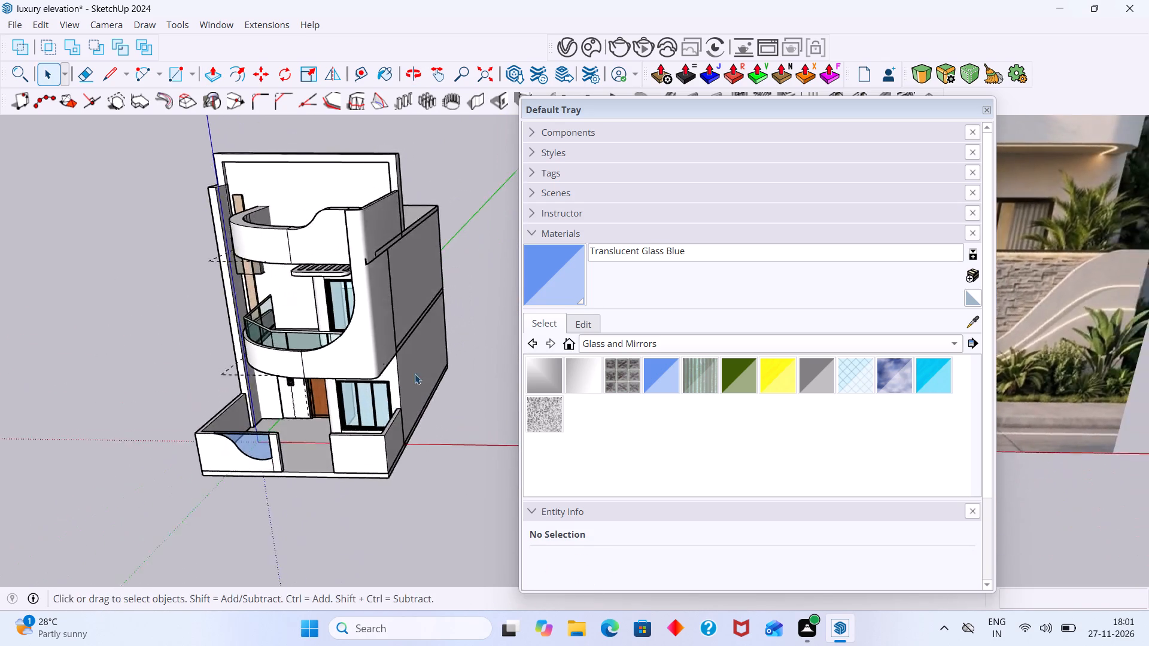
scroll(412, 369, down, 2)
shift+middle_drag(414, 374, 136, 354)
scroll(144, 350, down, 7)
middle_drag(250, 361, 364, 325)
scroll(265, 387, up, 2)
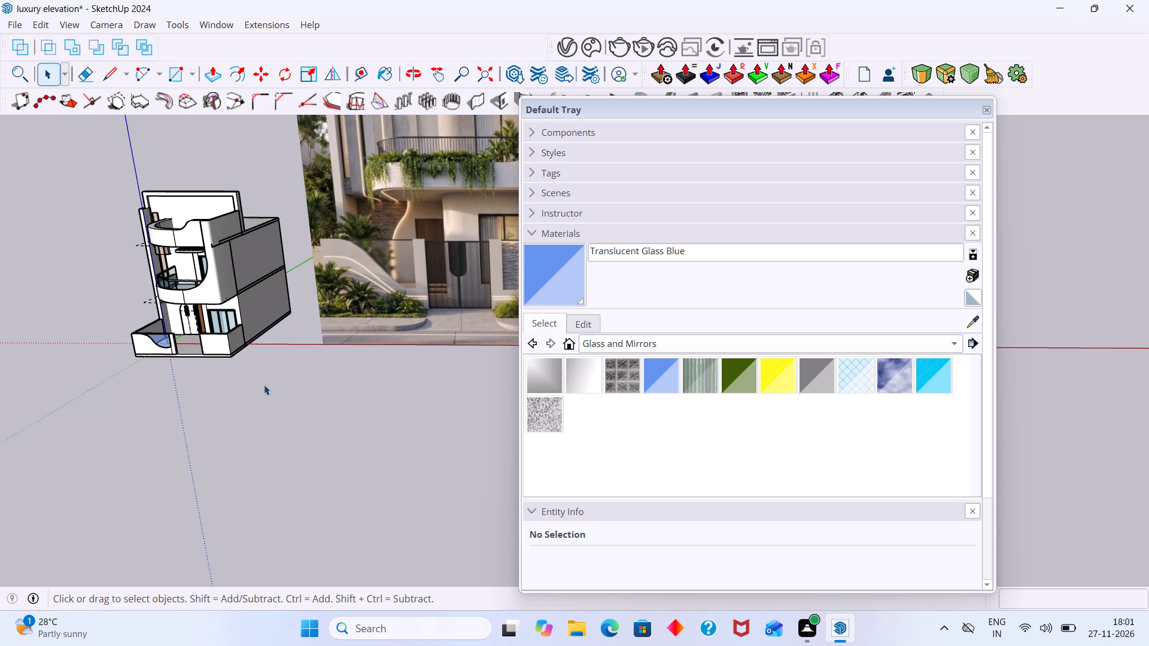
middle_drag(261, 383, 310, 379)
scroll(310, 379, up, 1)
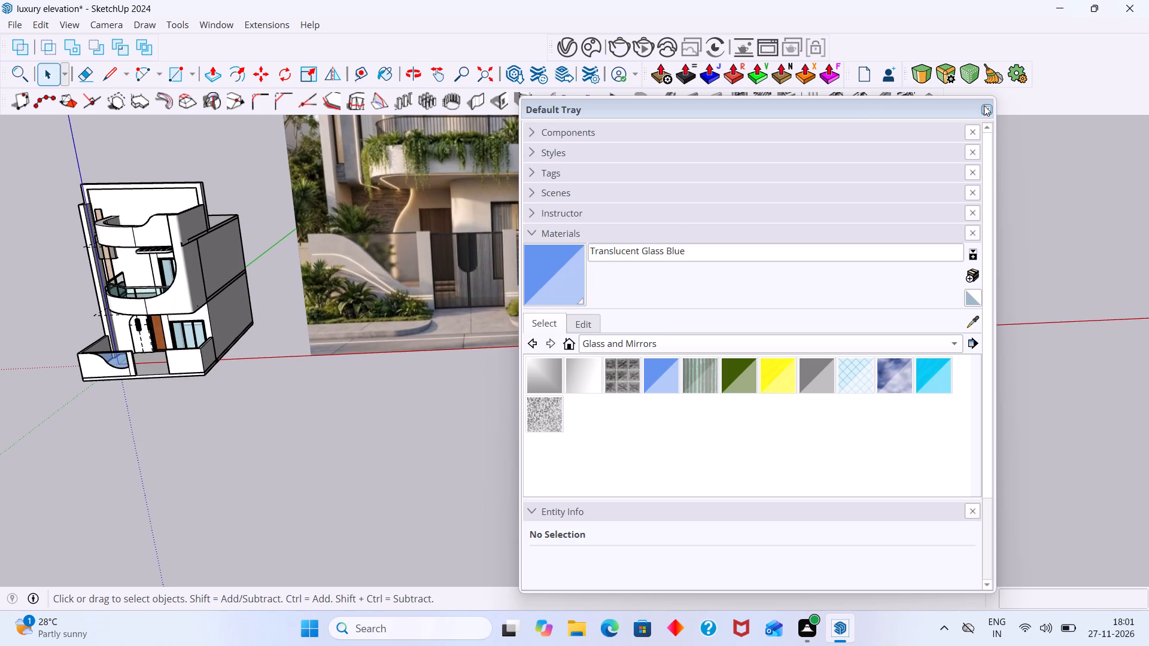
Close the Default Tray to clear the view of the model and the reference image.
click(987, 111)
middle_drag(356, 406, 429, 399)
middle_drag(402, 395, 439, 380)
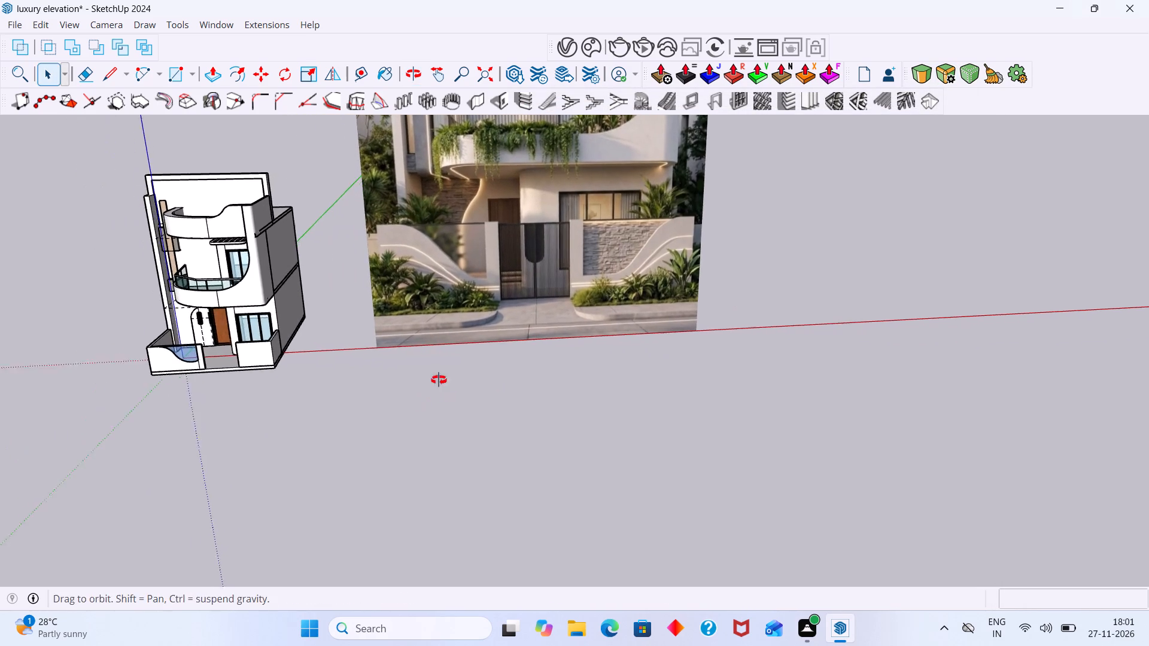
Push the gate-side end of the plain boundary wall near the window inward 9" as a new face to mark off a pillar.
middle_drag(439, 380, 459, 374)
middle_drag(275, 394, 357, 386)
scroll(208, 392, up, 5)
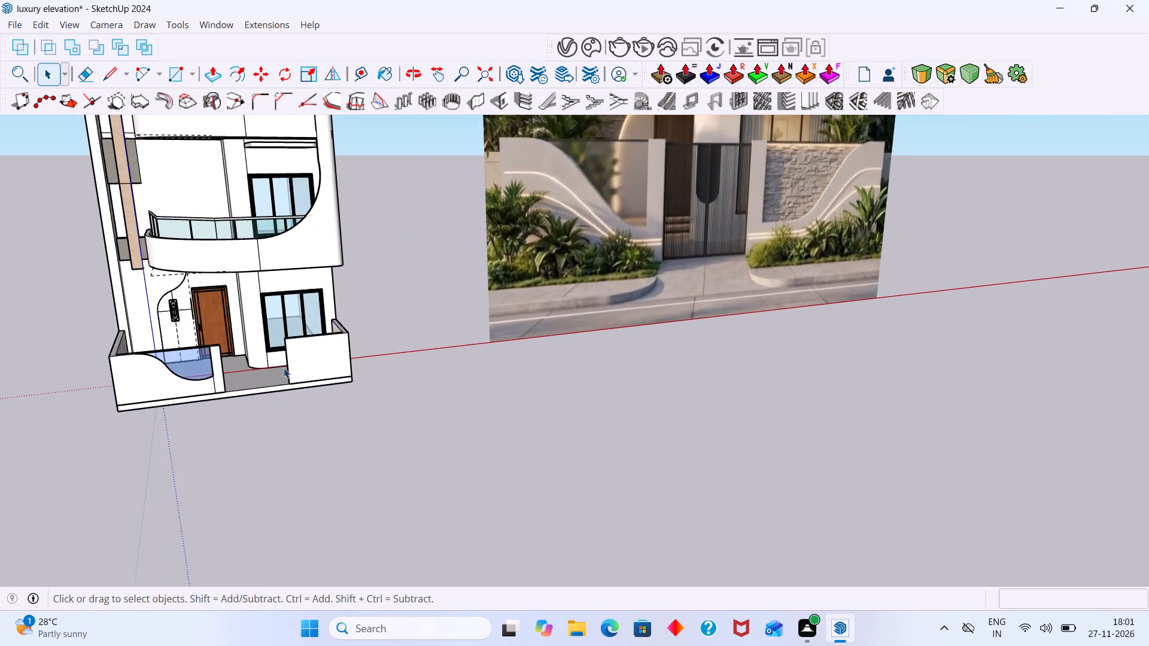
scroll(284, 368, up, 8)
middle_drag(291, 336, 315, 339)
scroll(293, 360, up, 5)
middle_drag(268, 371, 315, 371)
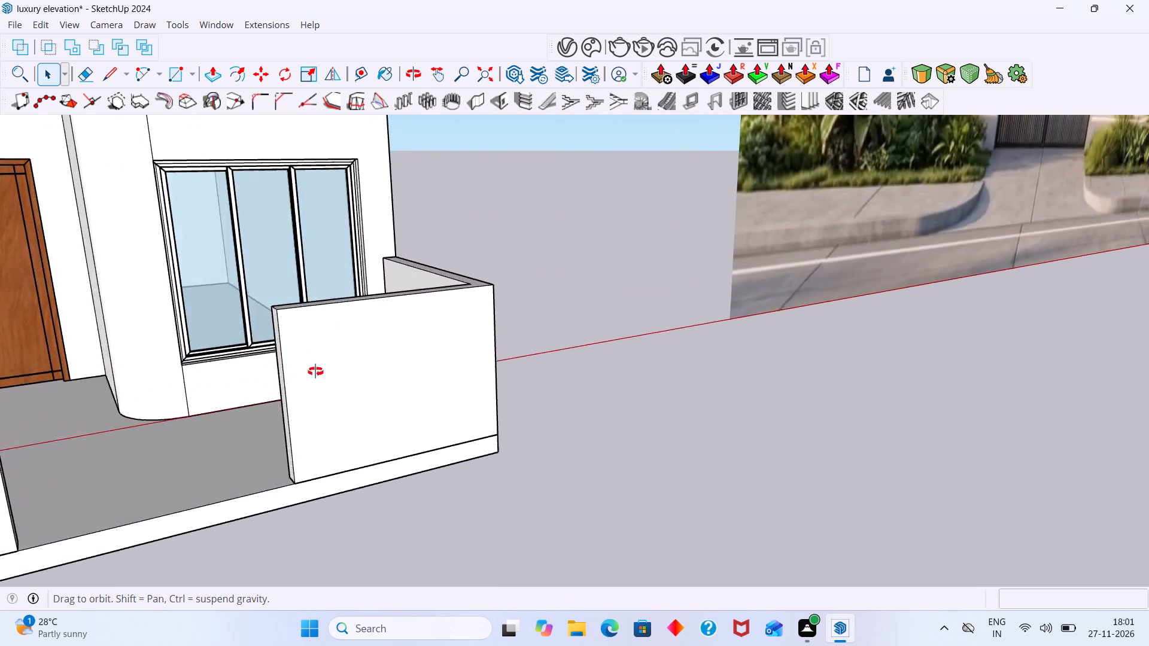
middle_drag(315, 371, 382, 366)
scroll(364, 365, up, 6)
click(364, 355)
double_click(366, 354)
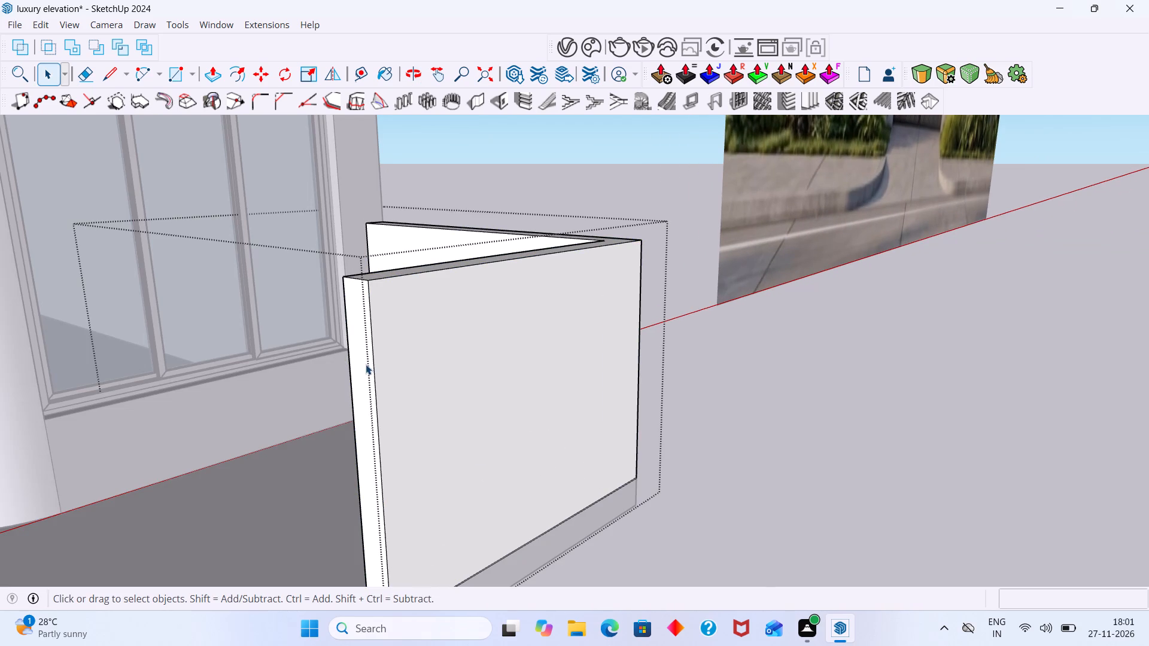
click(365, 365)
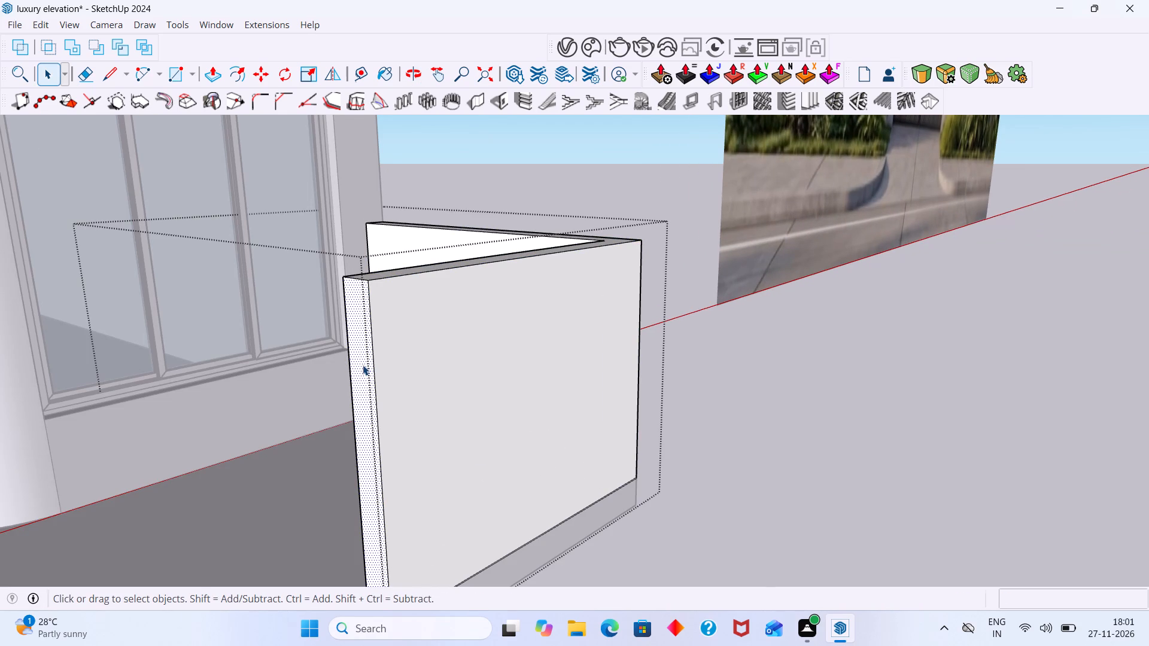
key(p)
click(362, 365)
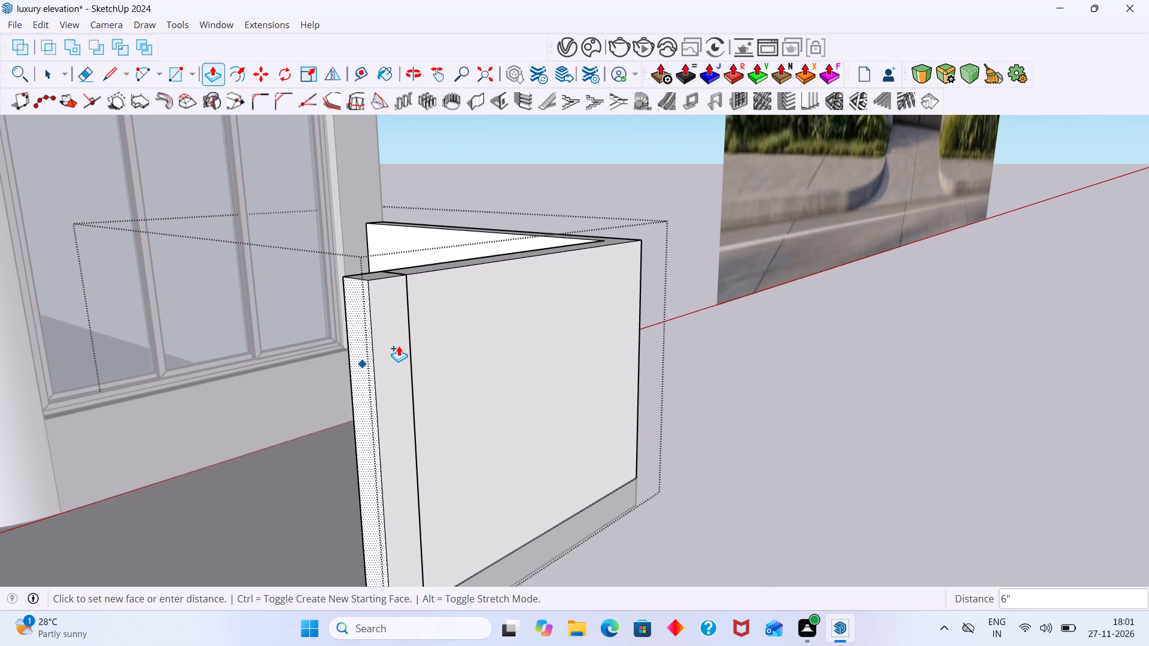
key(9)
key(shift+quotedbl)
key(Return)
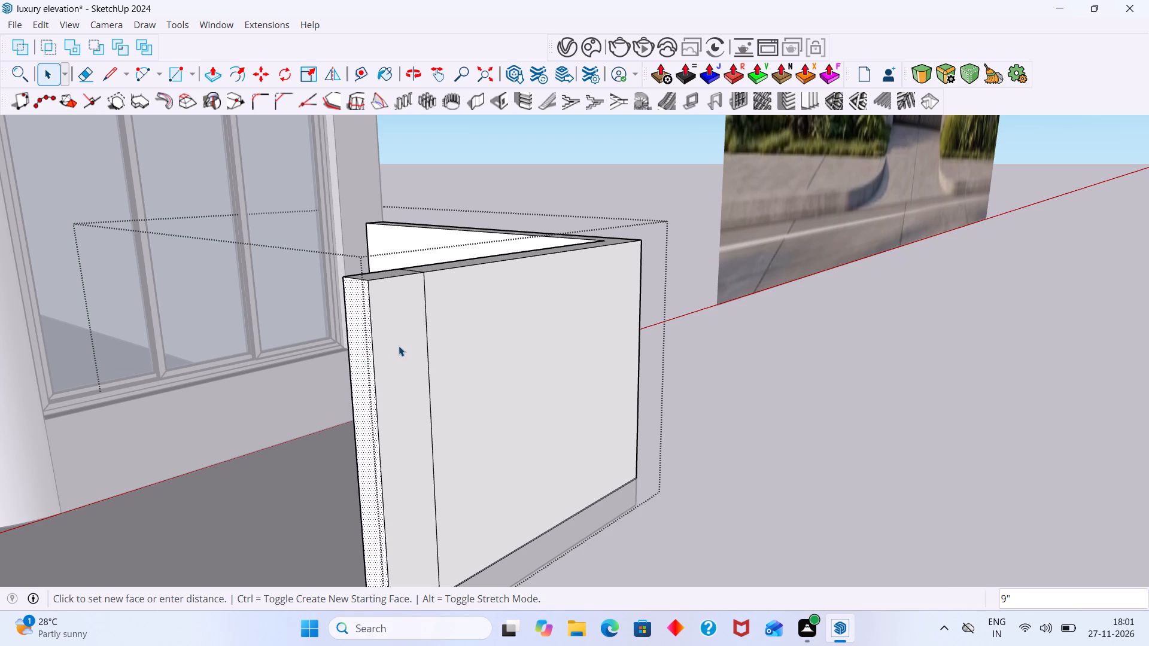
key(space)
scroll(410, 354, down, 13)
click(697, 425)
Raise the top of the gate pillar beside the blue glass by about 2" inside its wall group.
scroll(646, 422, down, 3)
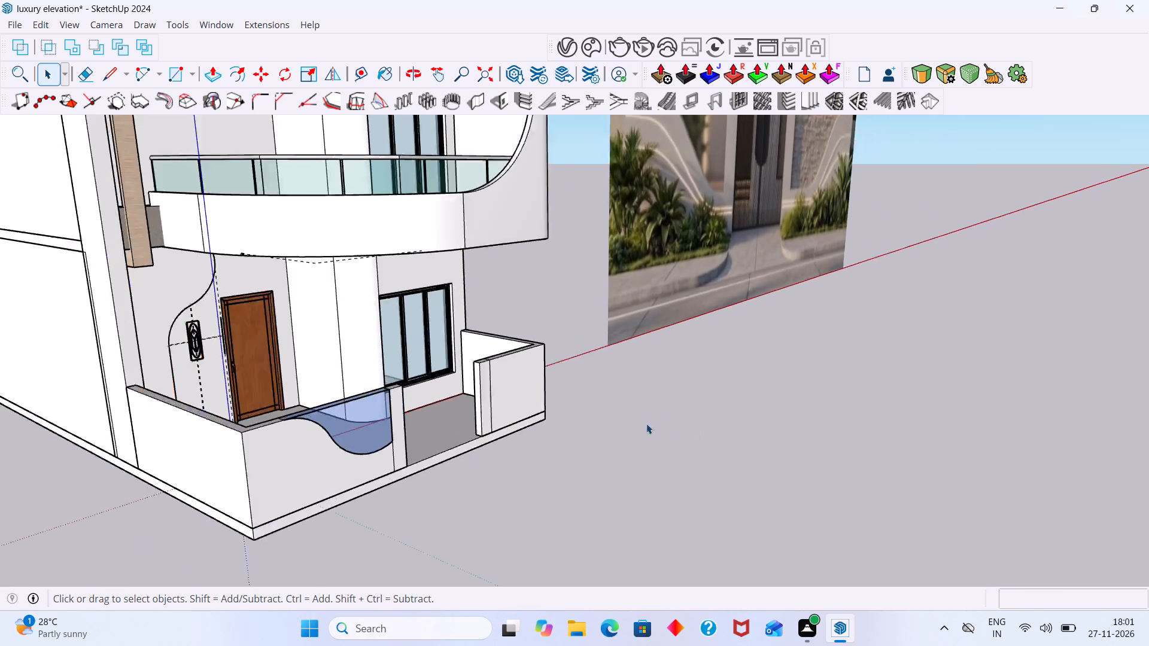
scroll(646, 423, down, 5)
middle_drag(627, 428, 477, 387)
shift+middle_drag(523, 383, 341, 398)
scroll(349, 398, down, 5)
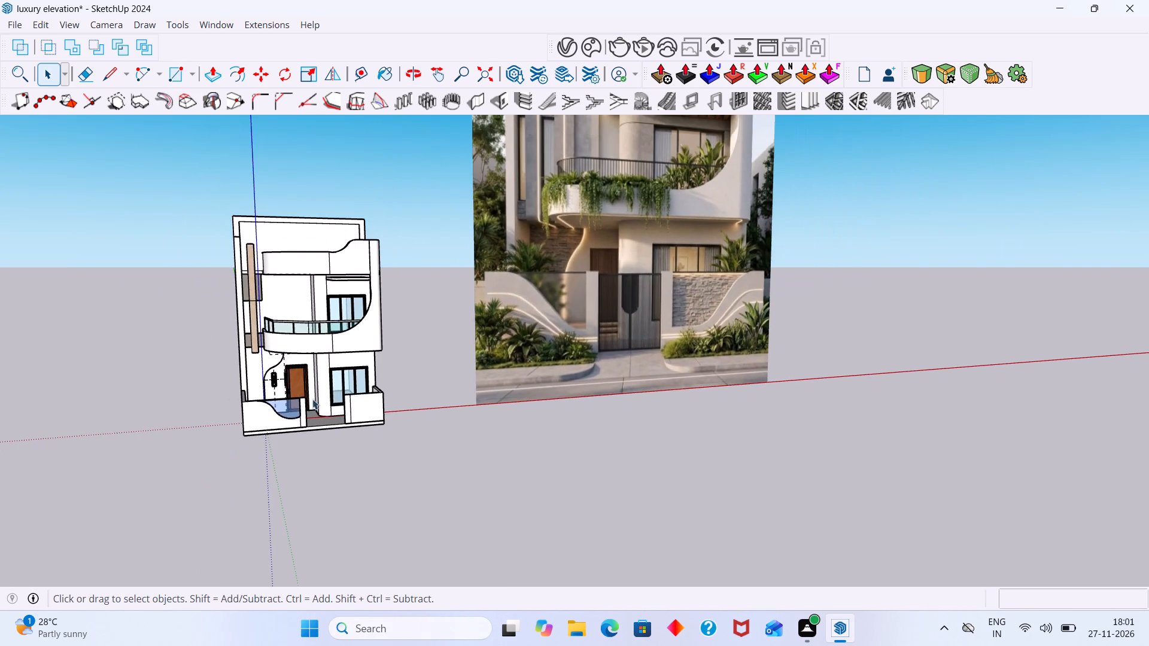
scroll(309, 399, up, 15)
middle_drag(300, 415, 318, 461)
scroll(318, 464, up, 9)
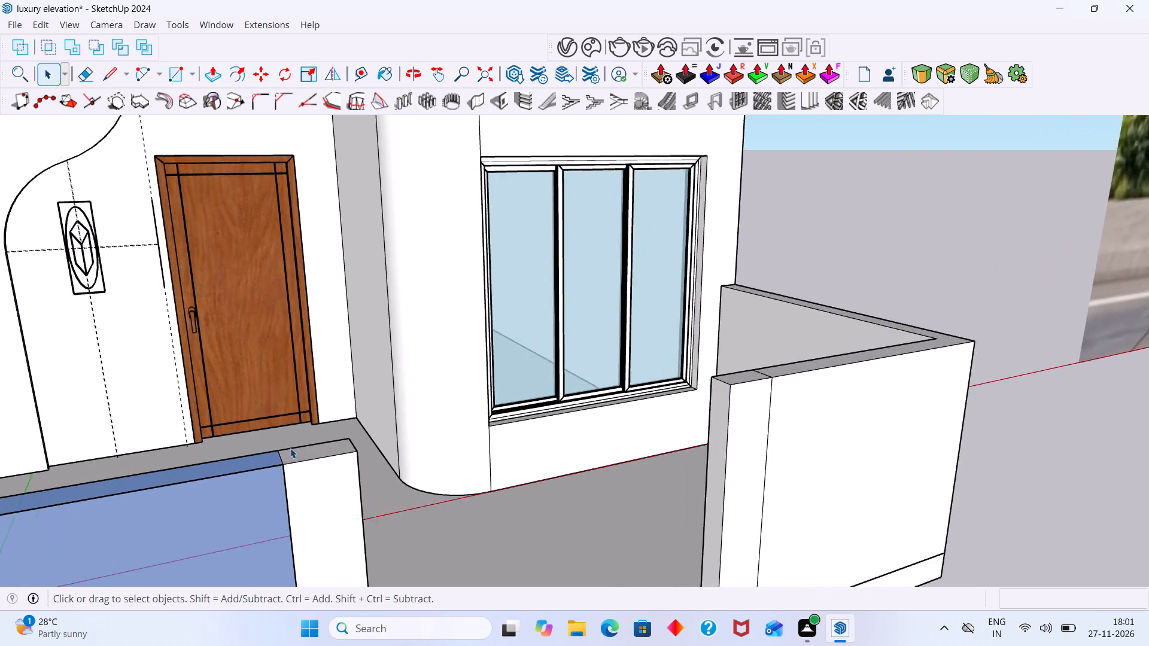
scroll(290, 448, up, 9)
triple_click(344, 473)
click(361, 469)
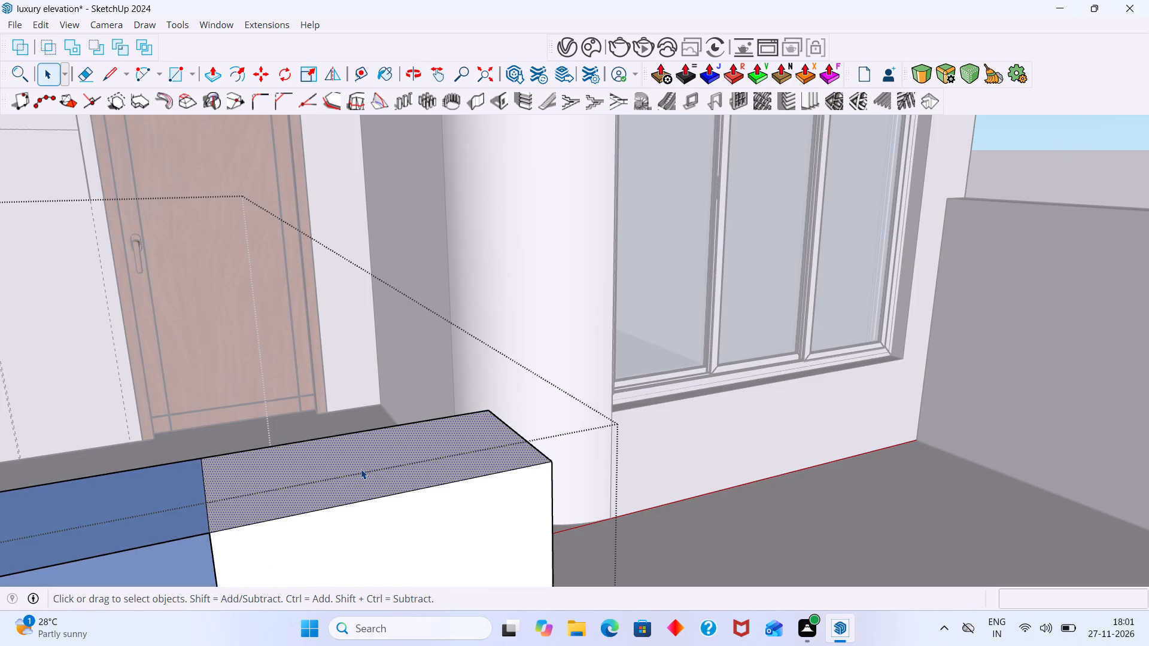
key(p)
click(361, 468)
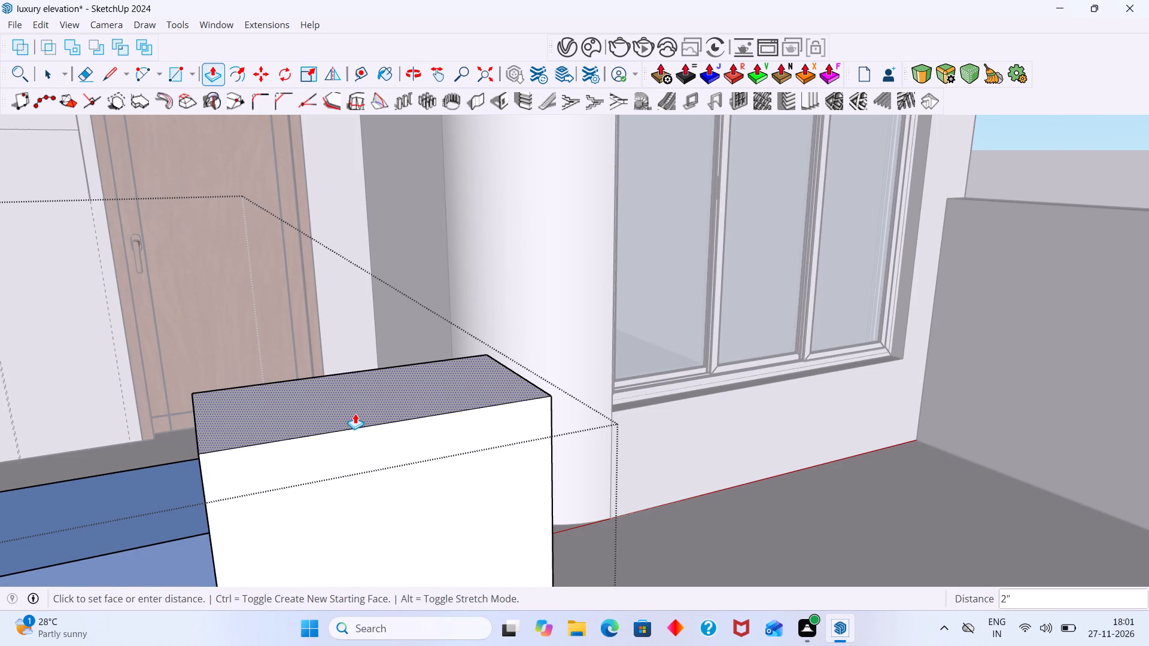
click(355, 413)
scroll(524, 422, down, 13)
key(space)
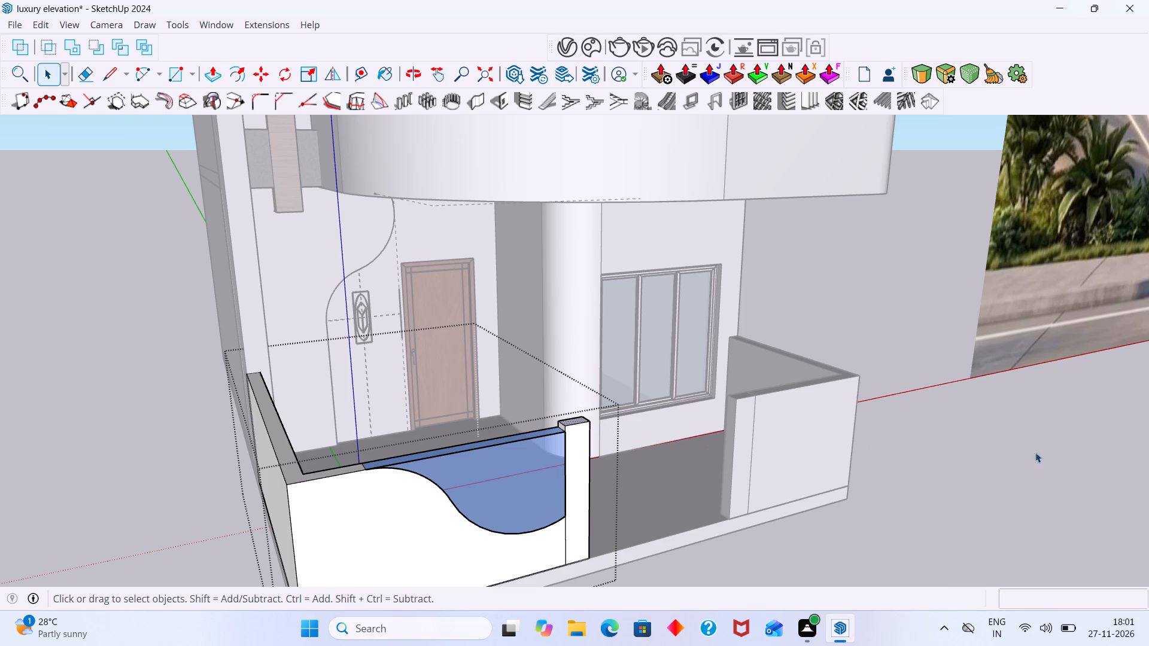
click(1111, 425)
Raise the top of the window-side gate pillar 2" to match the height of the opposite pillar.
scroll(730, 420, up, 5)
click(943, 335)
scroll(731, 408, up, 3)
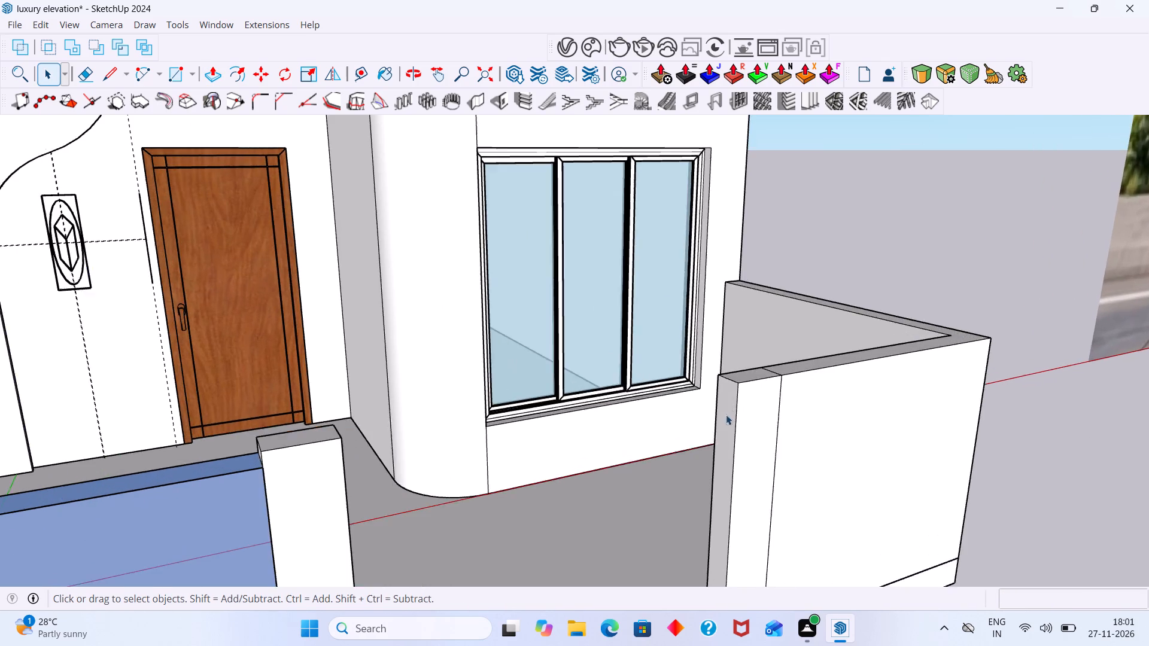
middle_drag(706, 424, 656, 449)
scroll(710, 419, up, 10)
click(618, 444)
double_click(624, 441)
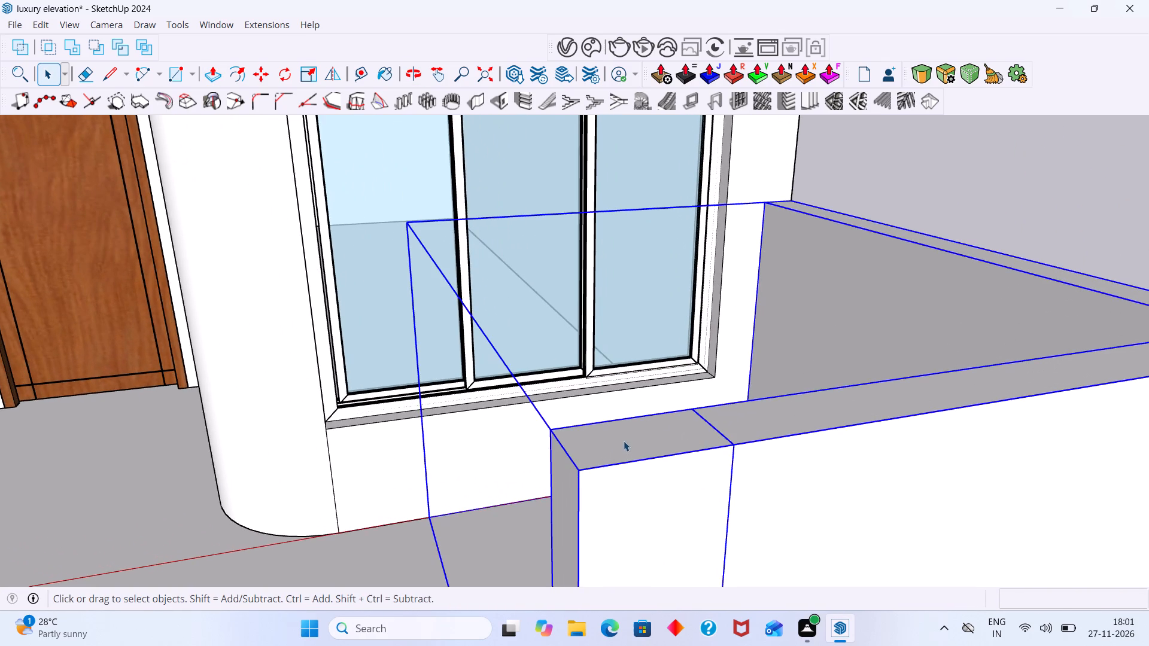
click(635, 438)
key(p)
click(630, 438)
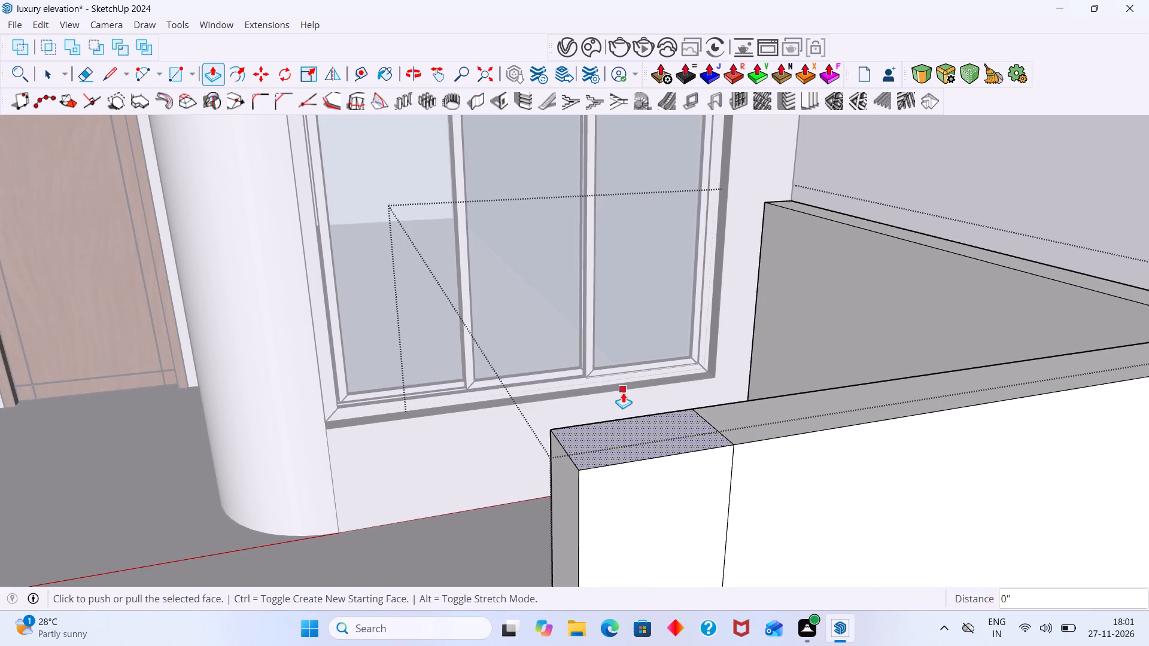
click(617, 435)
scroll(436, 394, down, 2)
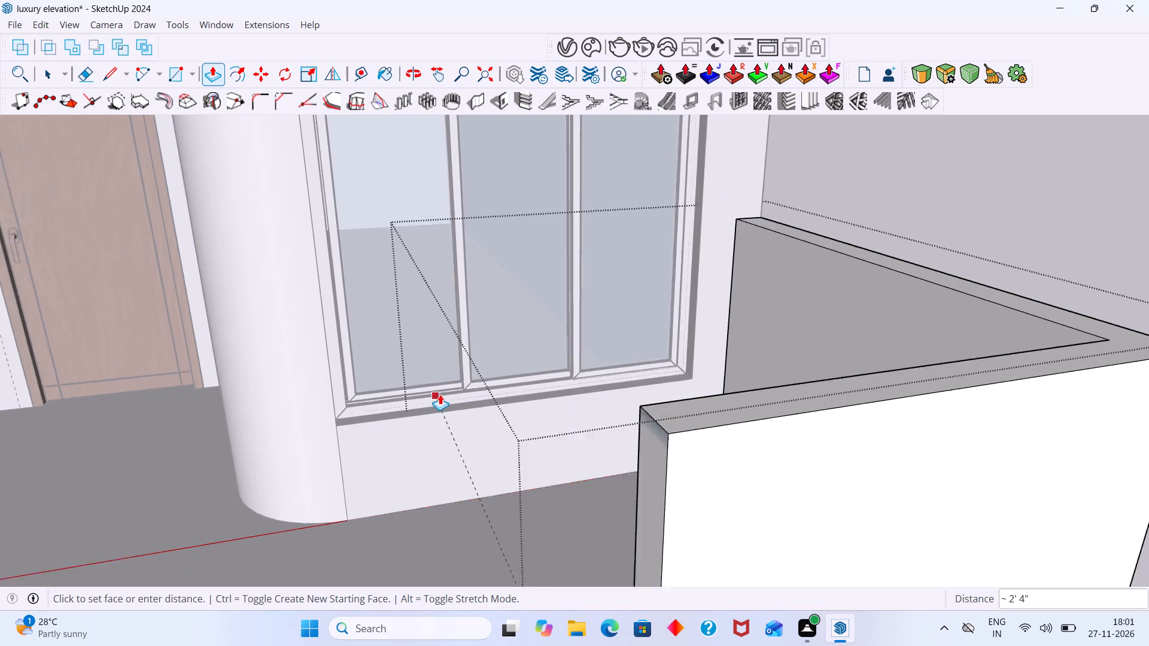
scroll(440, 394, down, 5)
click(129, 447)
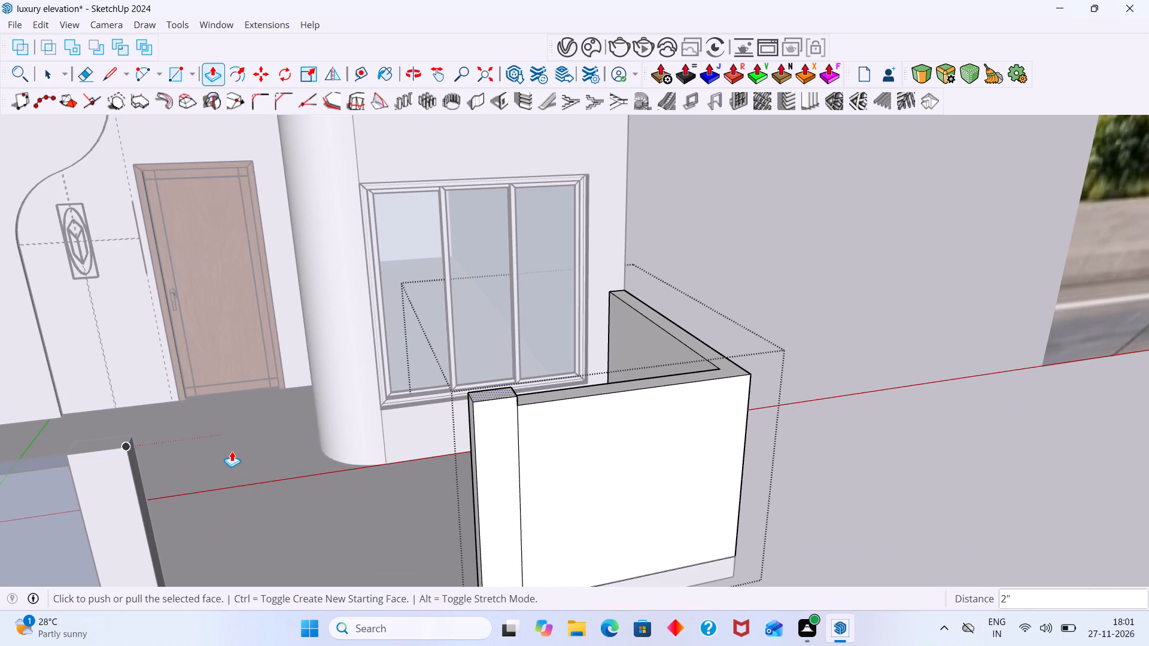
key(space)
click(849, 256)
Examine the whole elevation and compare its gate pillars and curved boundary wall with the reference image.
scroll(656, 326, down, 13)
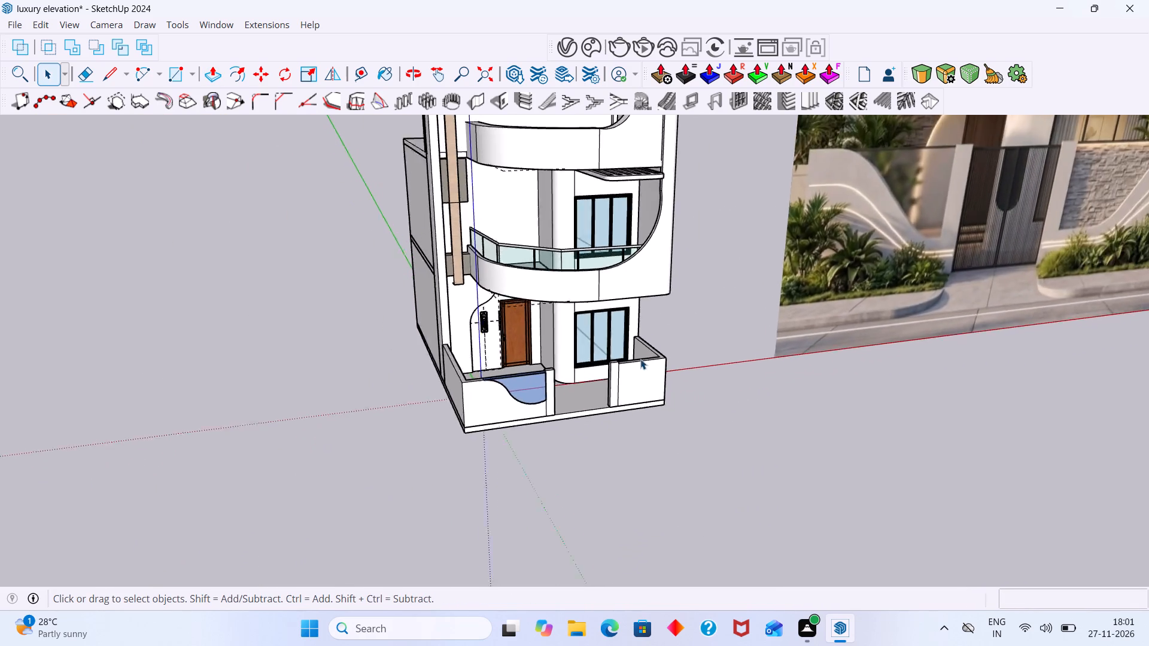
scroll(640, 359, down, 12)
shift+middle_drag(647, 377, 478, 423)
scroll(742, 350, up, 4)
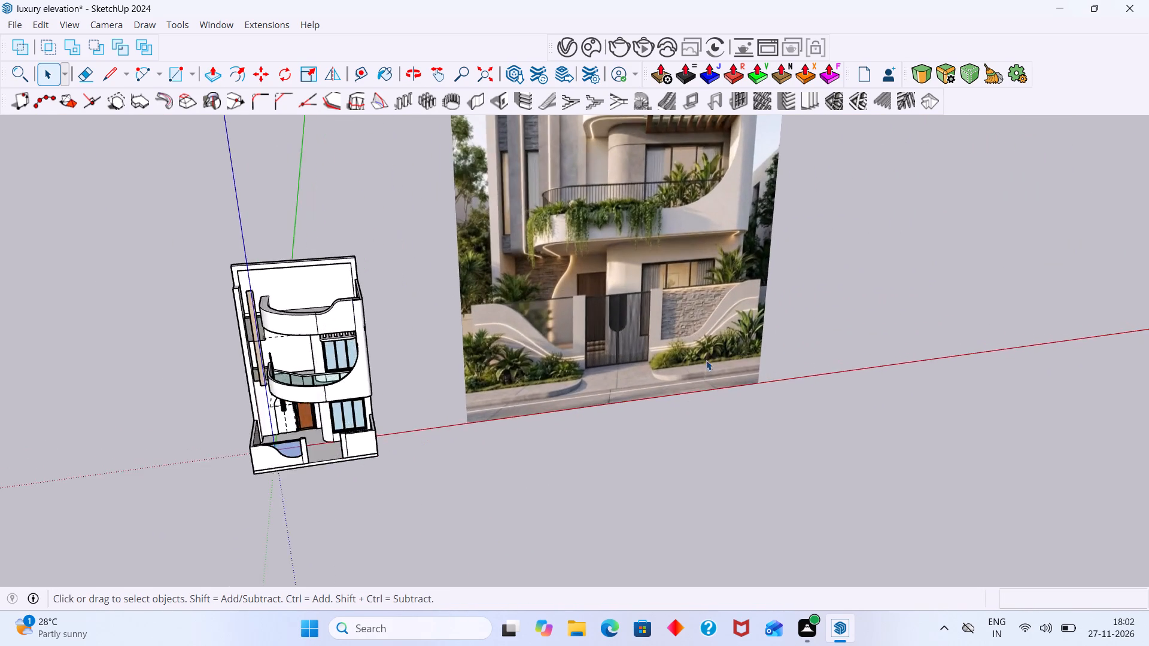
scroll(706, 360, up, 2)
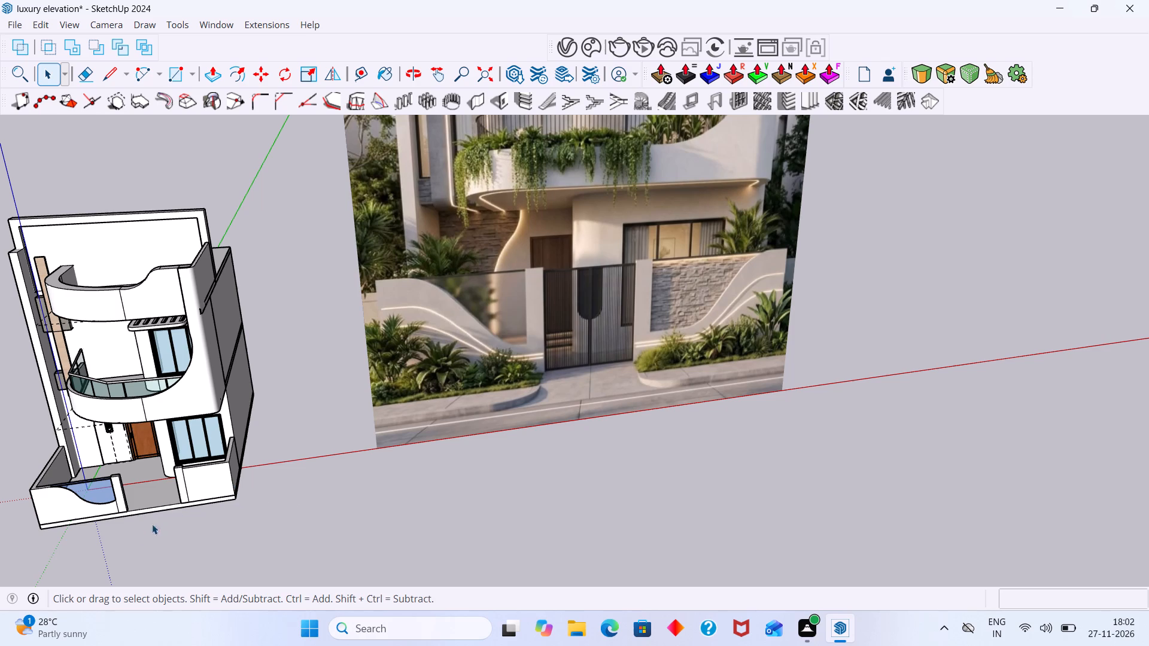
middle_drag(138, 532, 150, 466)
shift+middle_drag(206, 485, 422, 460)
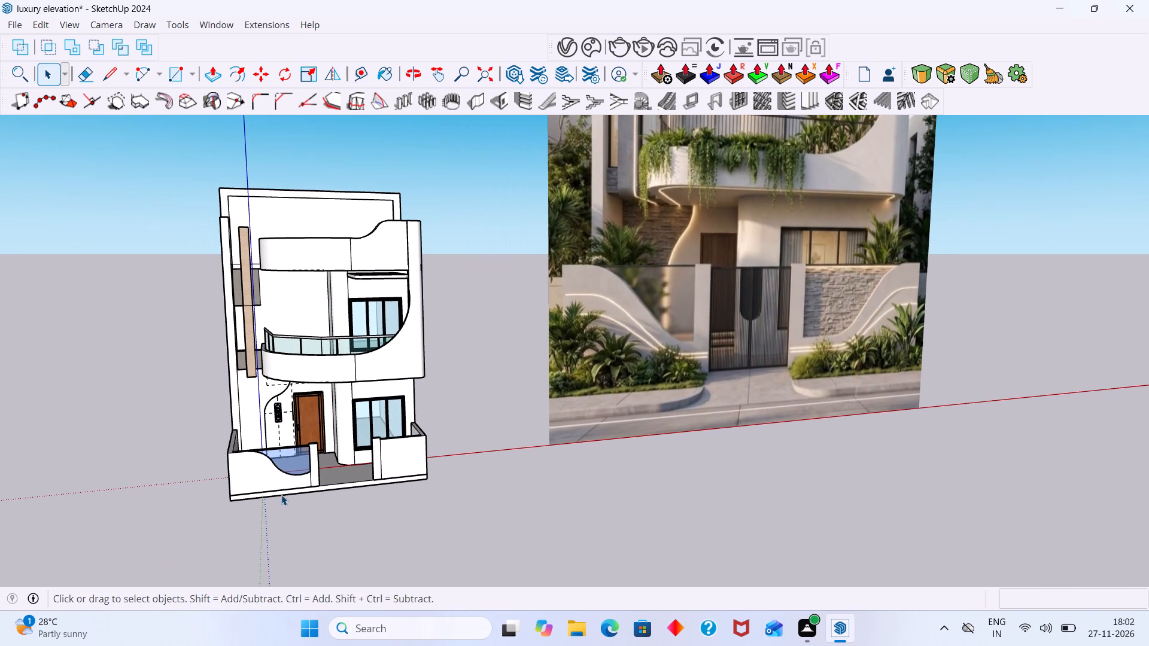
middle_drag(222, 526, 170, 555)
scroll(324, 469, up, 3)
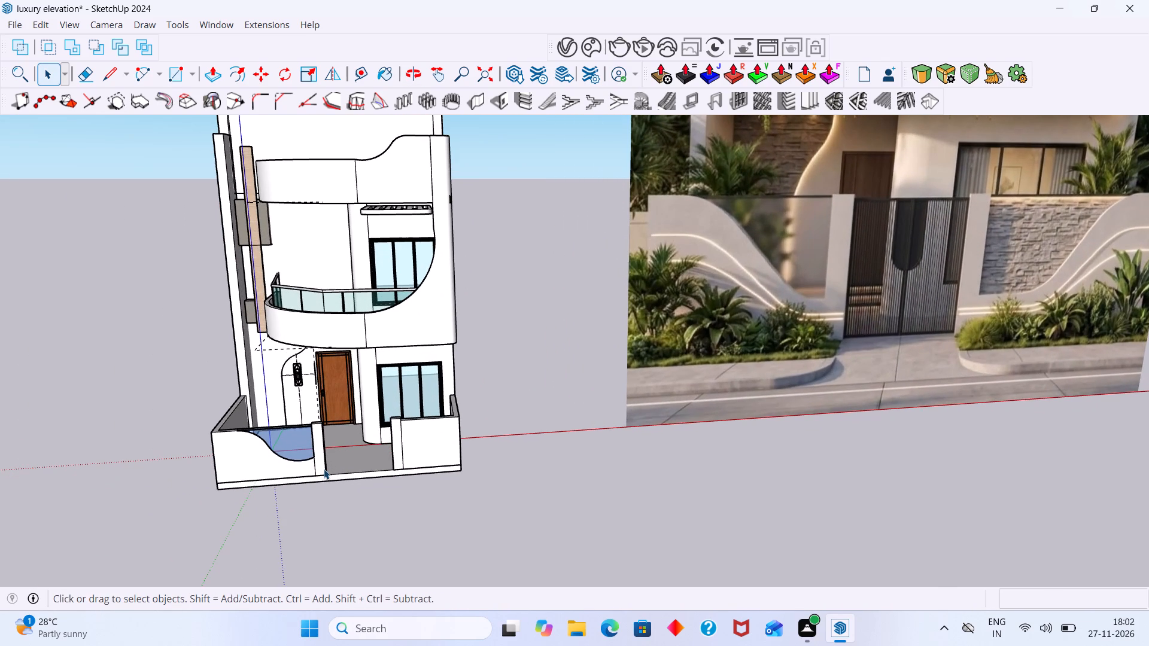
scroll(323, 464, up, 2)
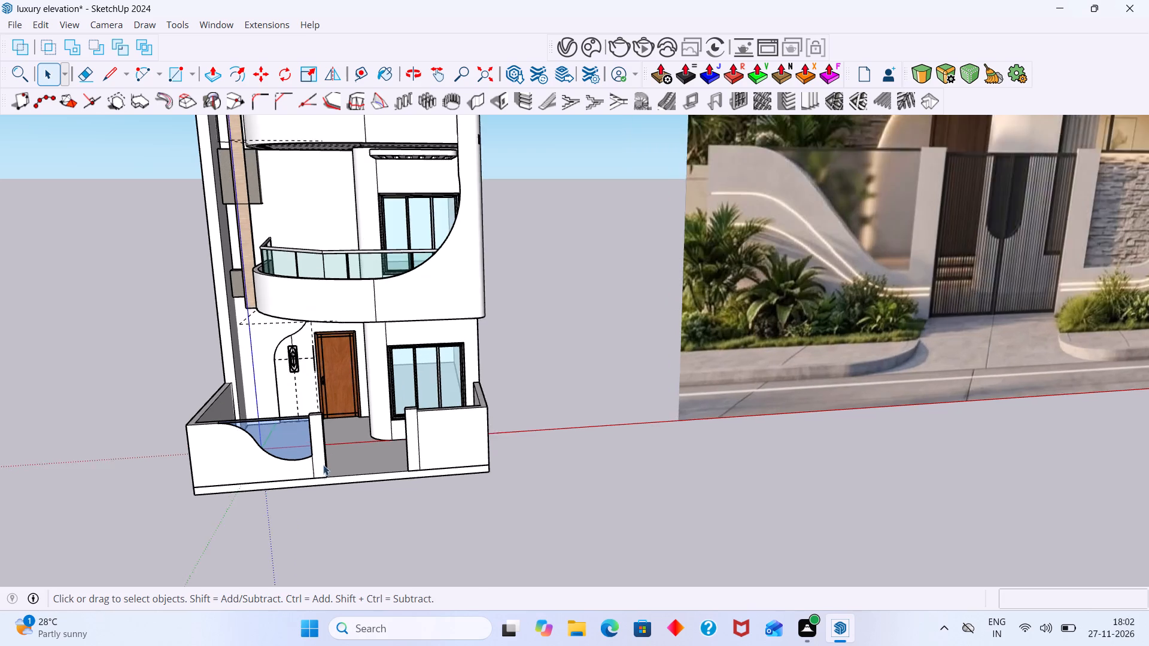
scroll(323, 465, up, 3)
scroll(320, 469, down, 5)
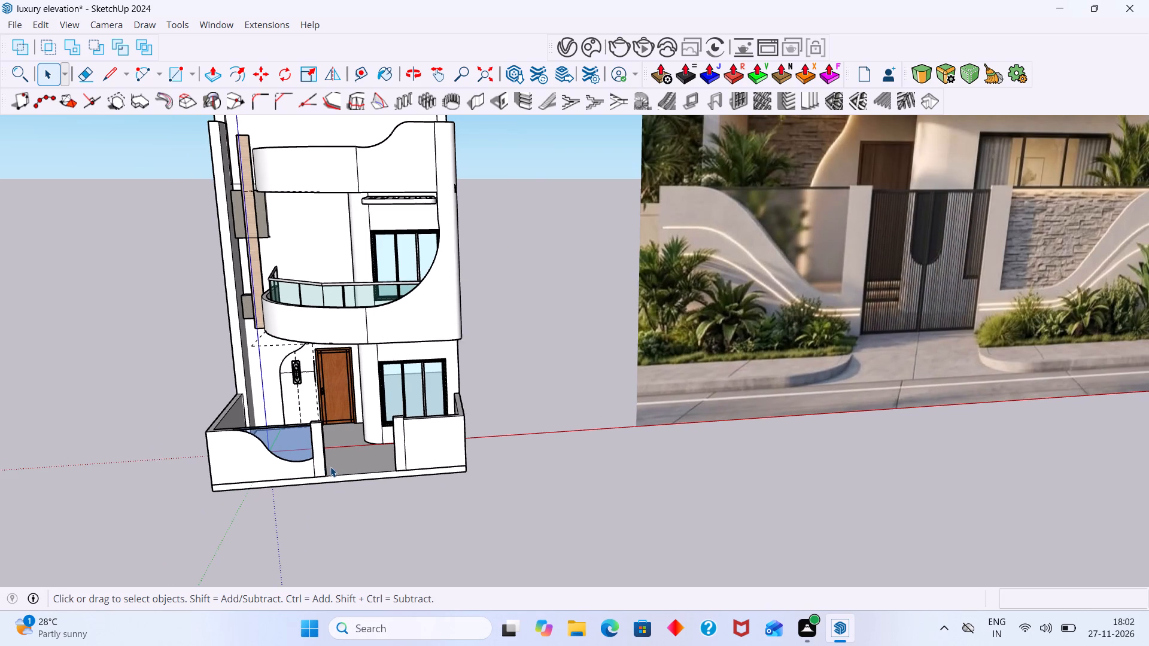
Draw an arc with a 4" bulge on the S-curved wall's front face, starting from its outer edge below the top corner.
double_click(287, 470)
double_click(281, 468)
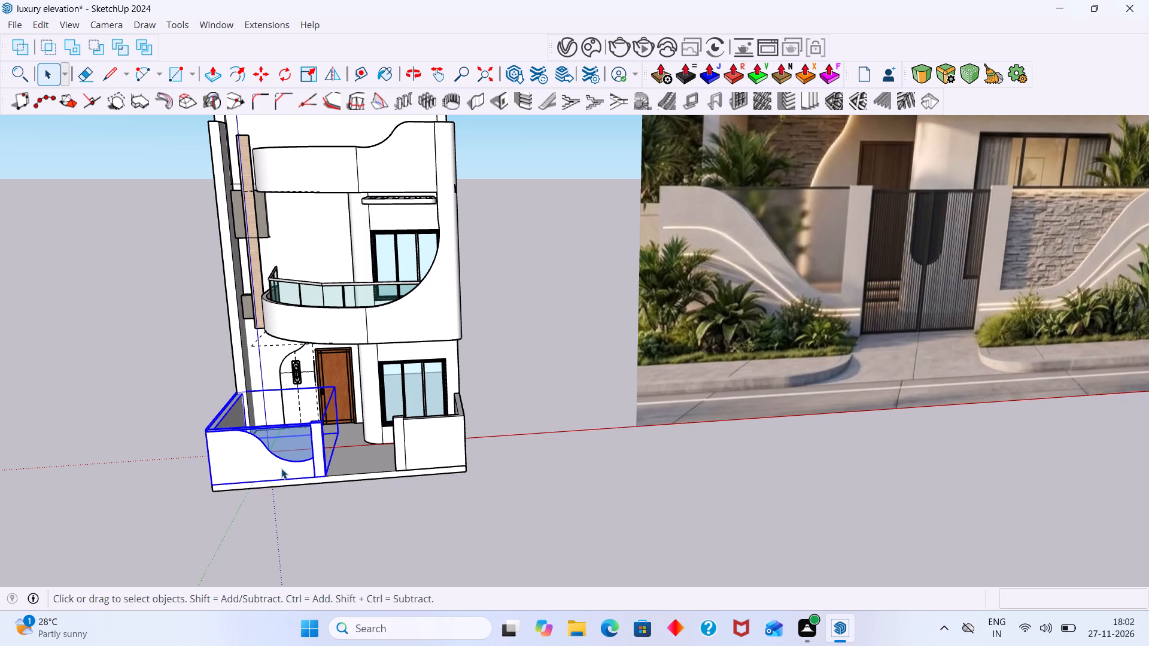
scroll(221, 475, up, 2)
click(221, 473)
key(a)
scroll(349, 469, up, 2)
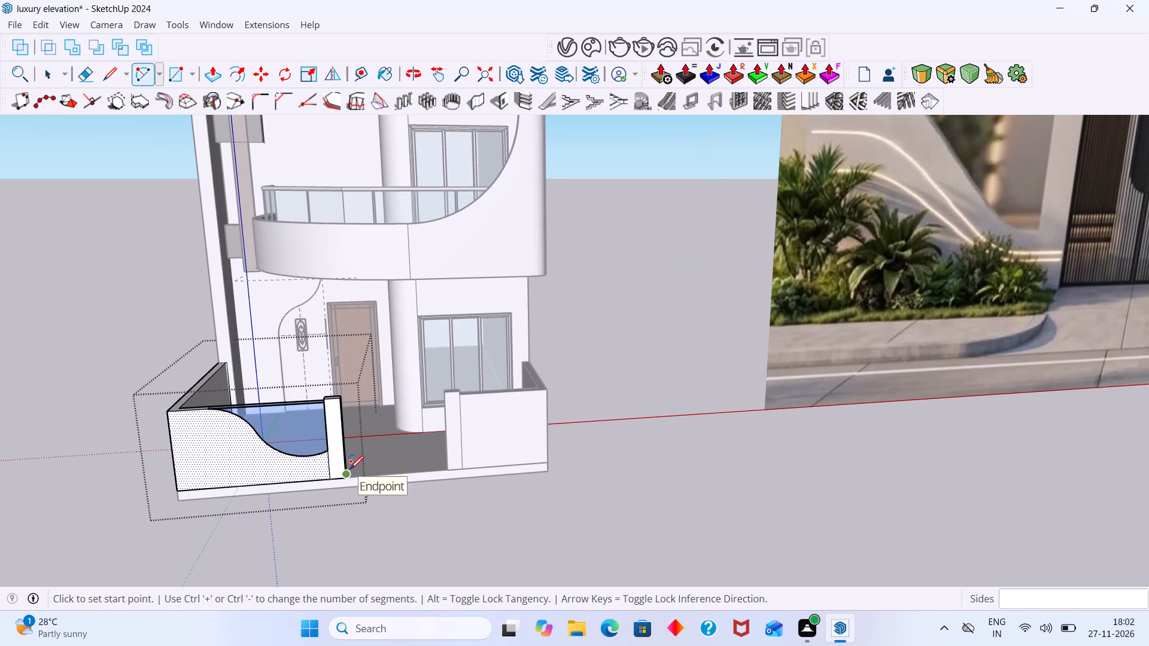
scroll(357, 457, up, 5)
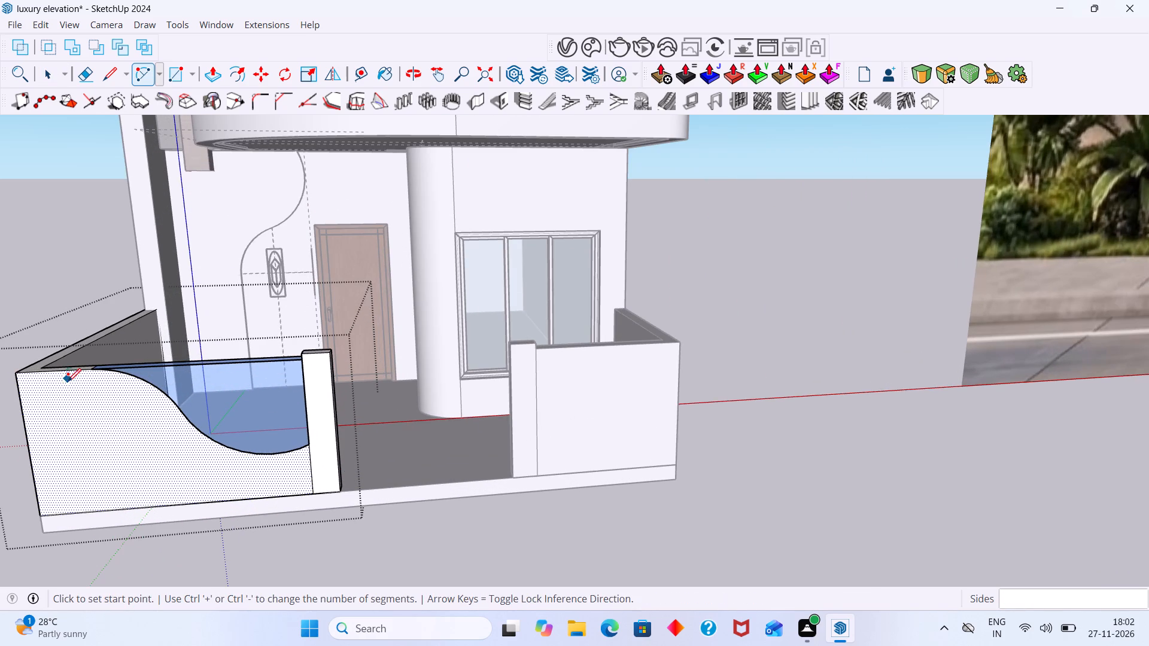
click(21, 403)
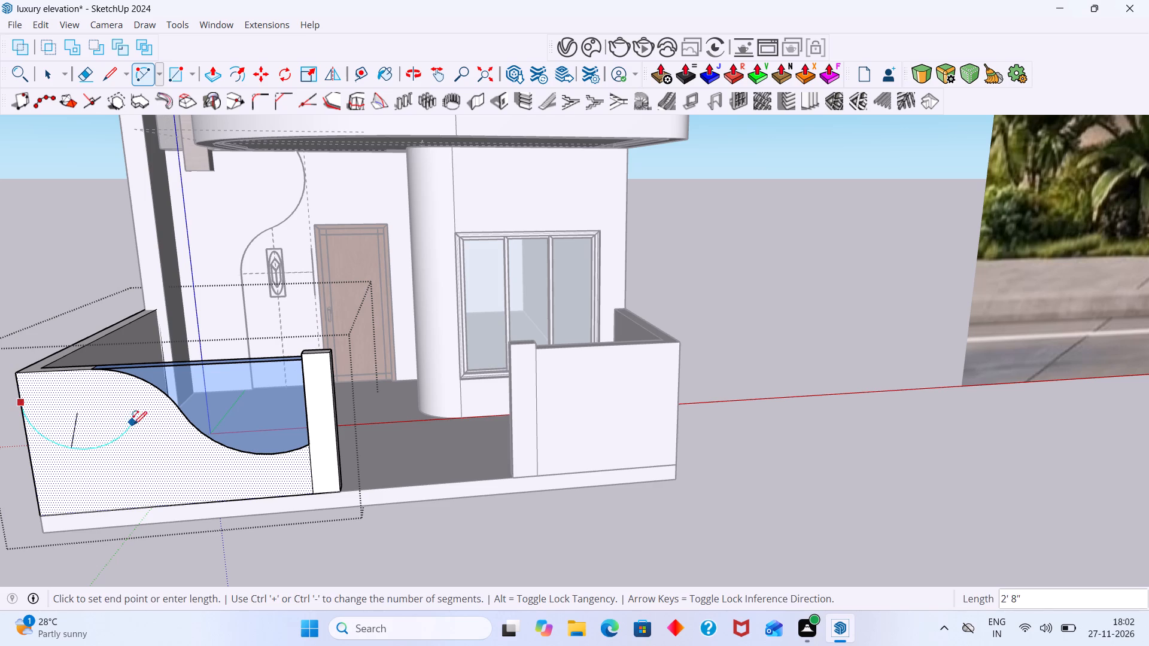
scroll(109, 413, up, 5)
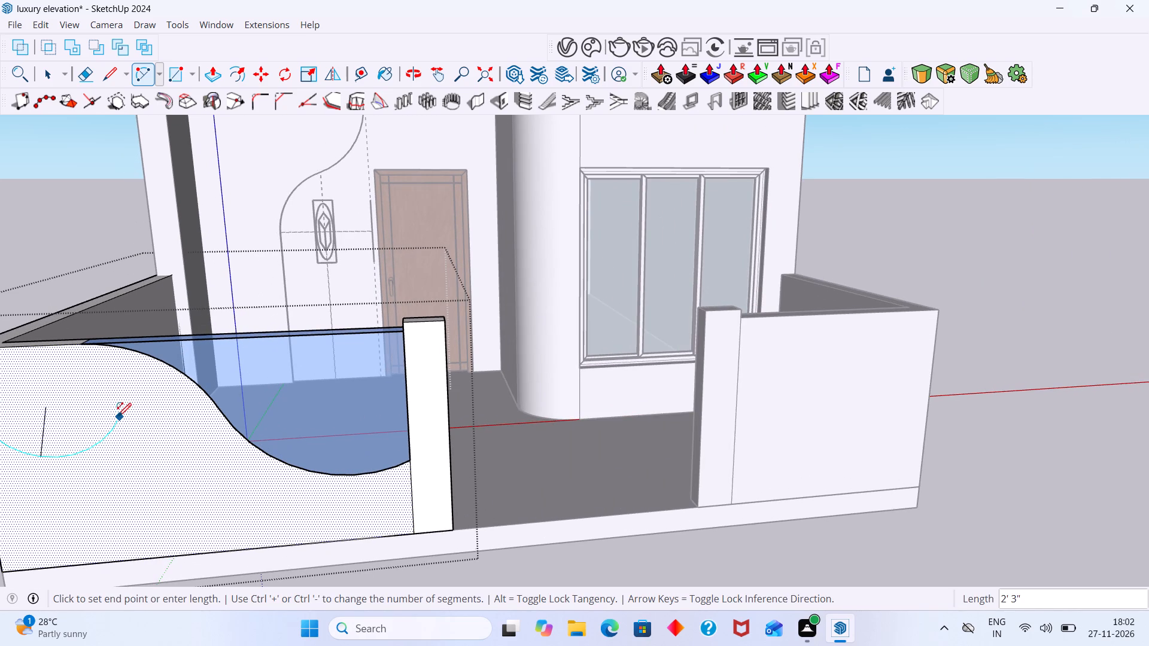
scroll(122, 374, down, 7)
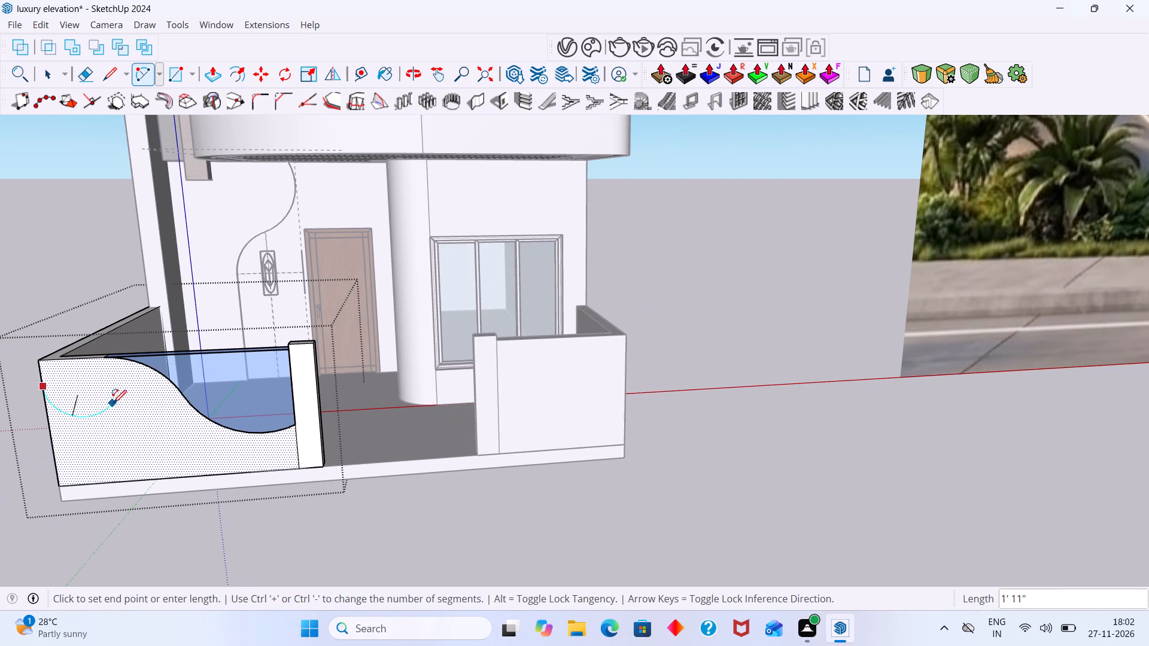
click(120, 398)
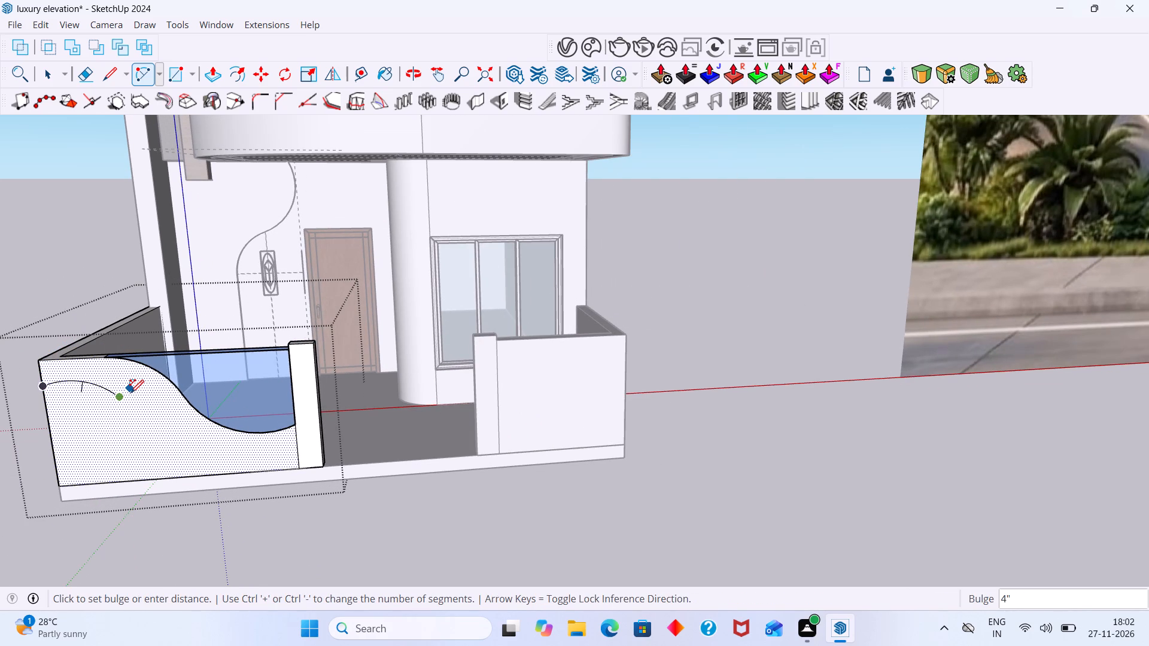
click(130, 393)
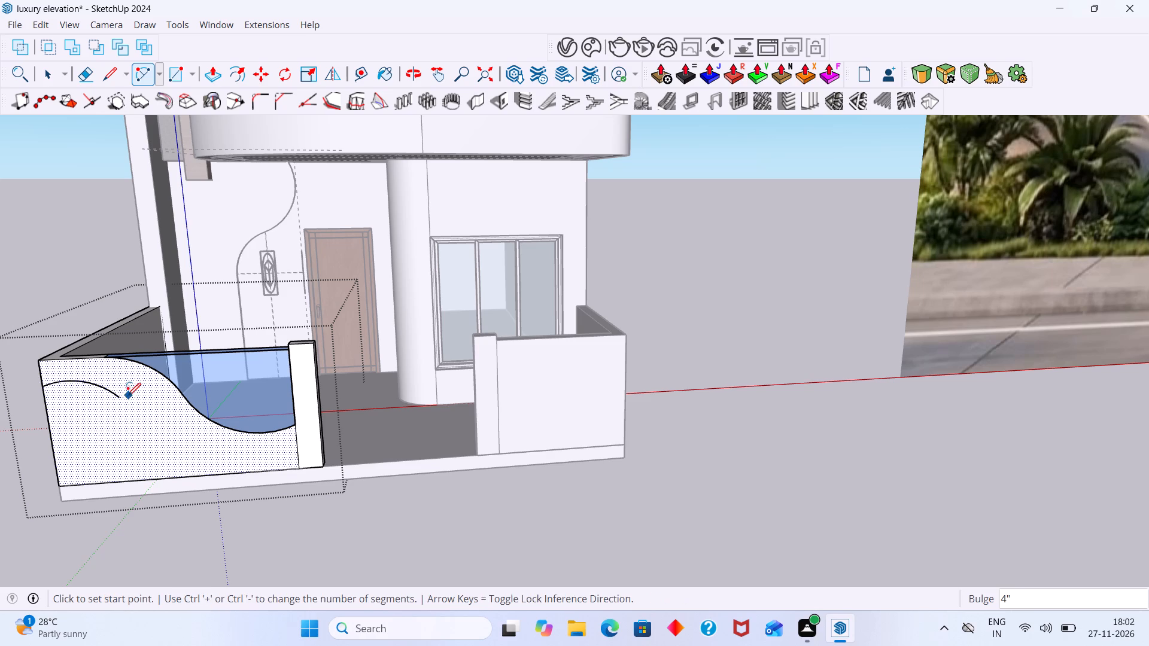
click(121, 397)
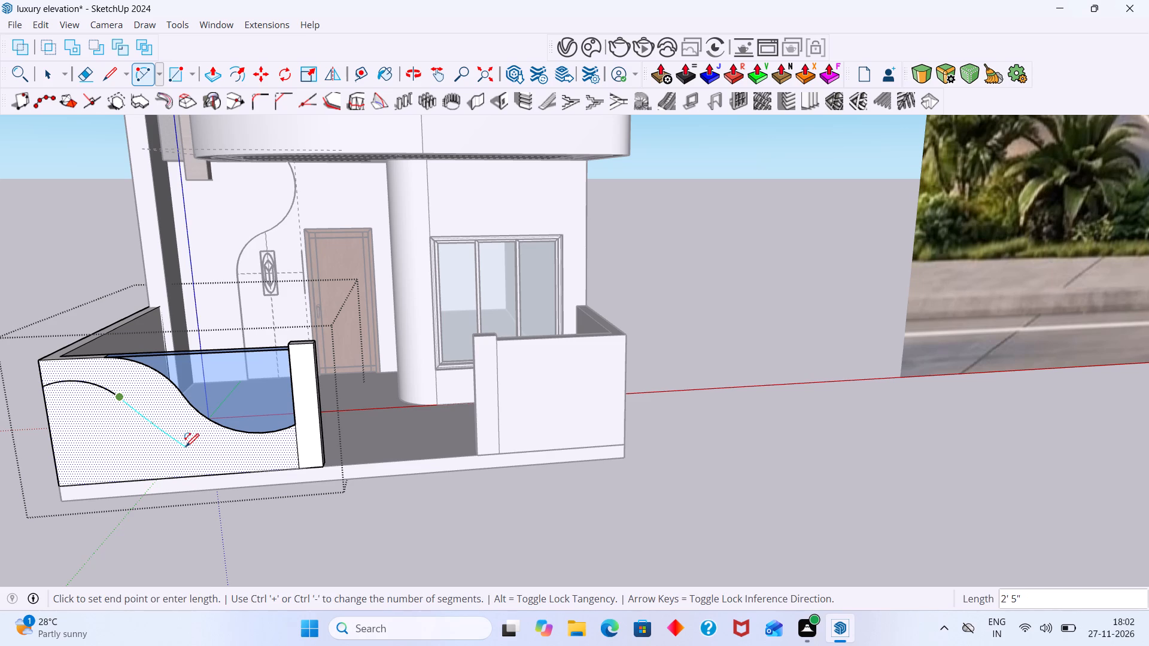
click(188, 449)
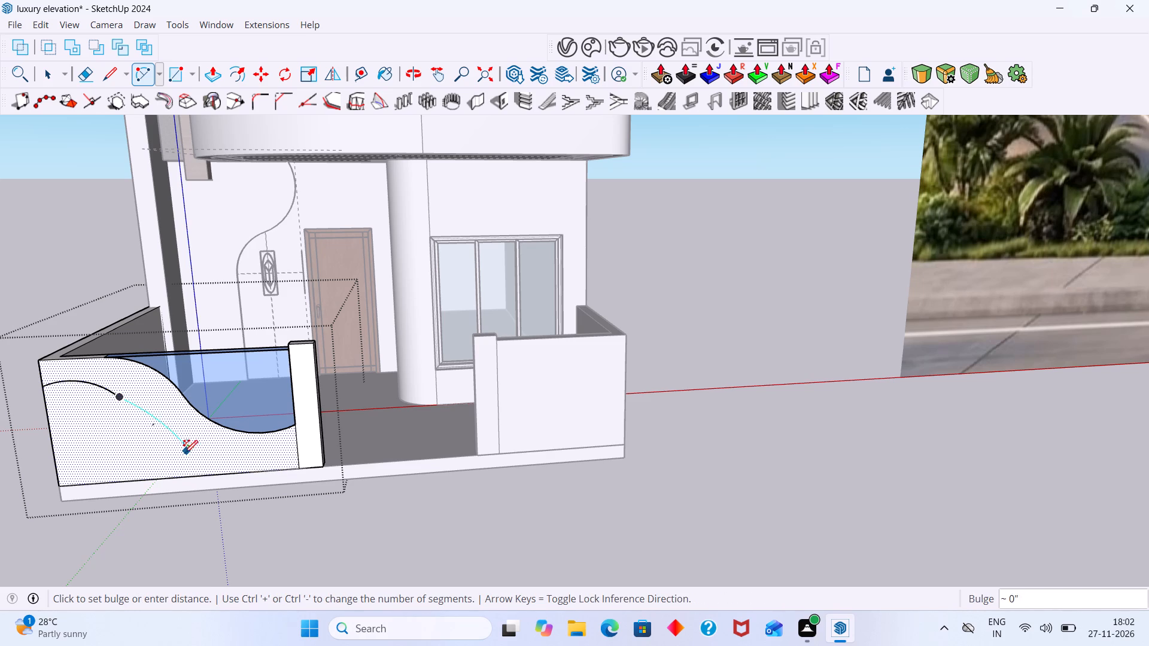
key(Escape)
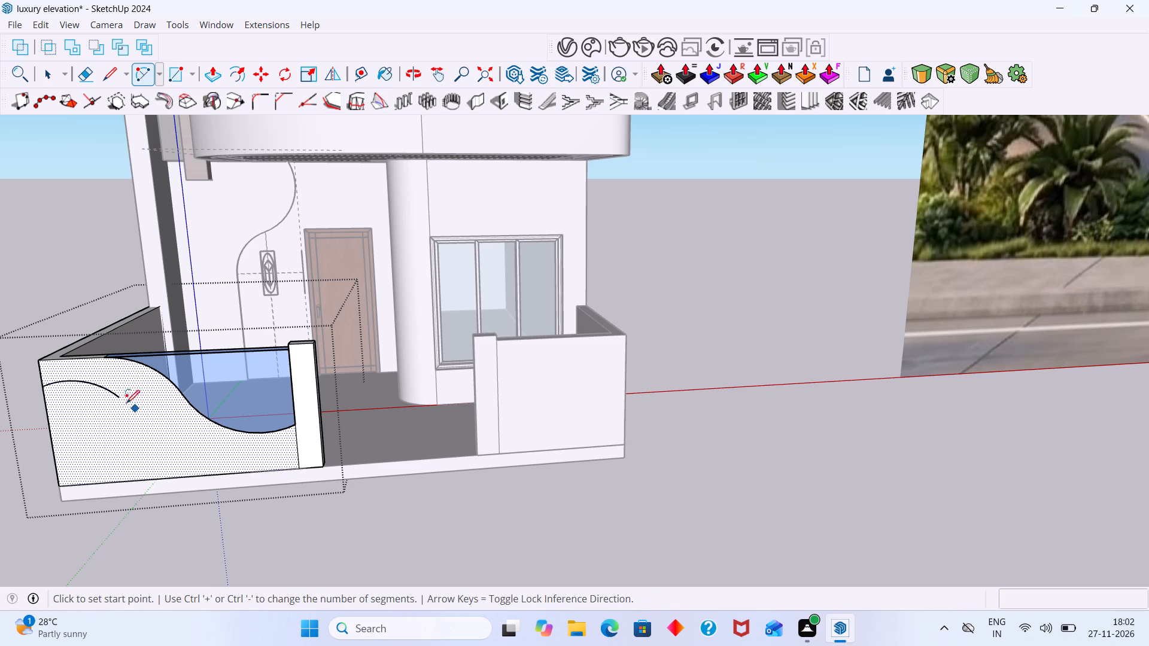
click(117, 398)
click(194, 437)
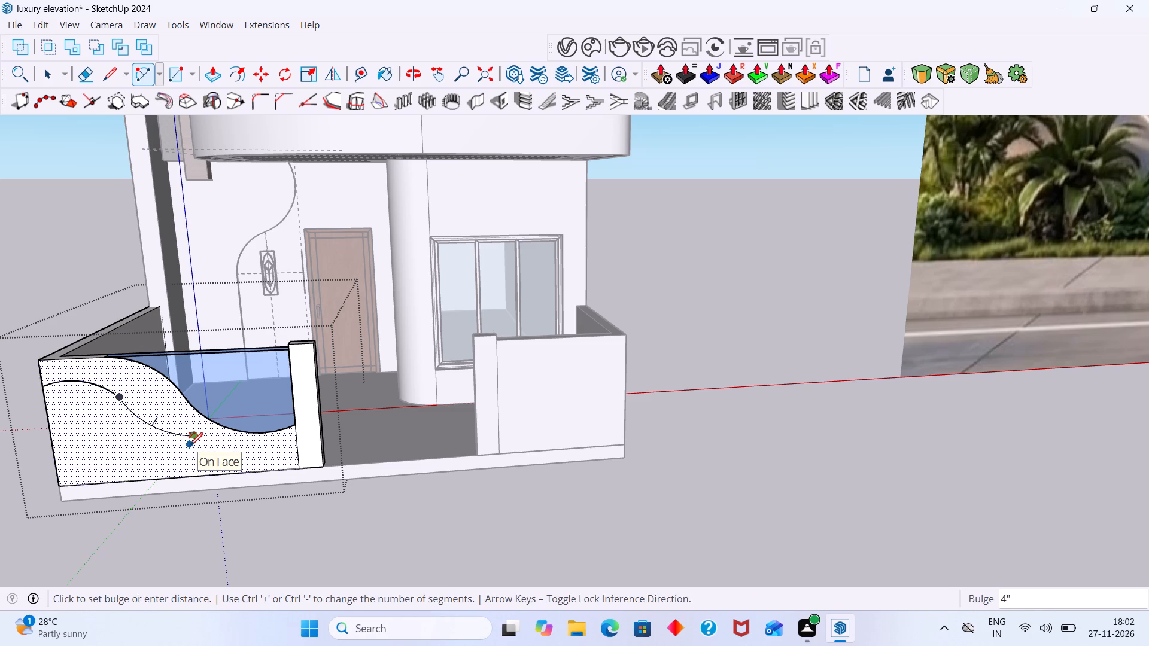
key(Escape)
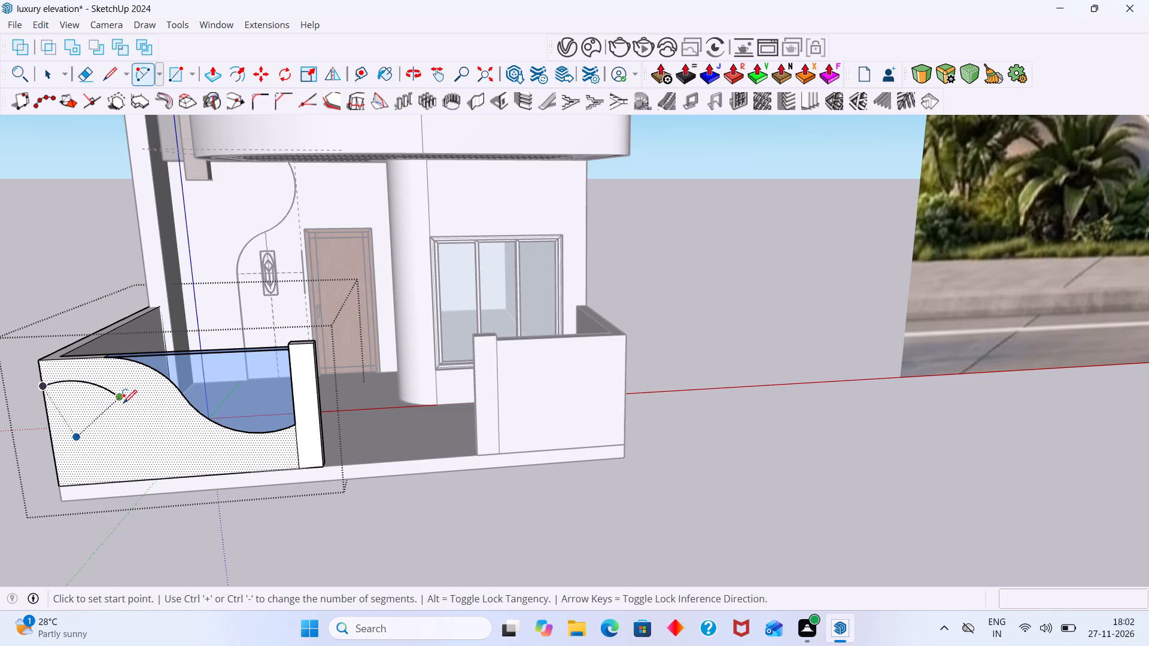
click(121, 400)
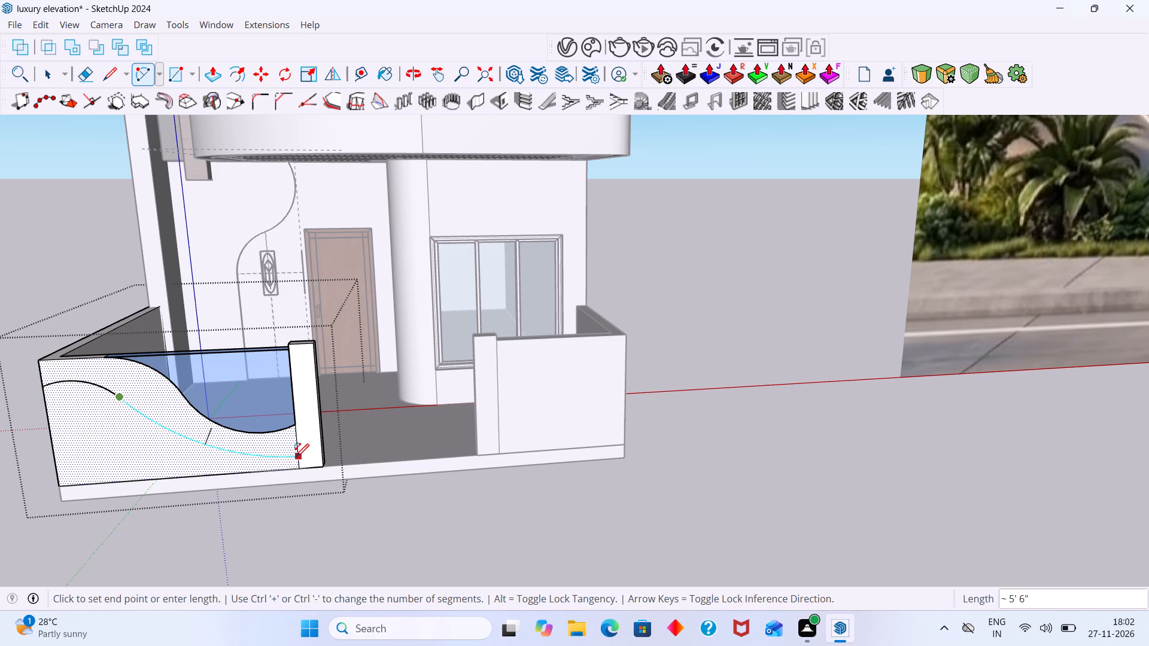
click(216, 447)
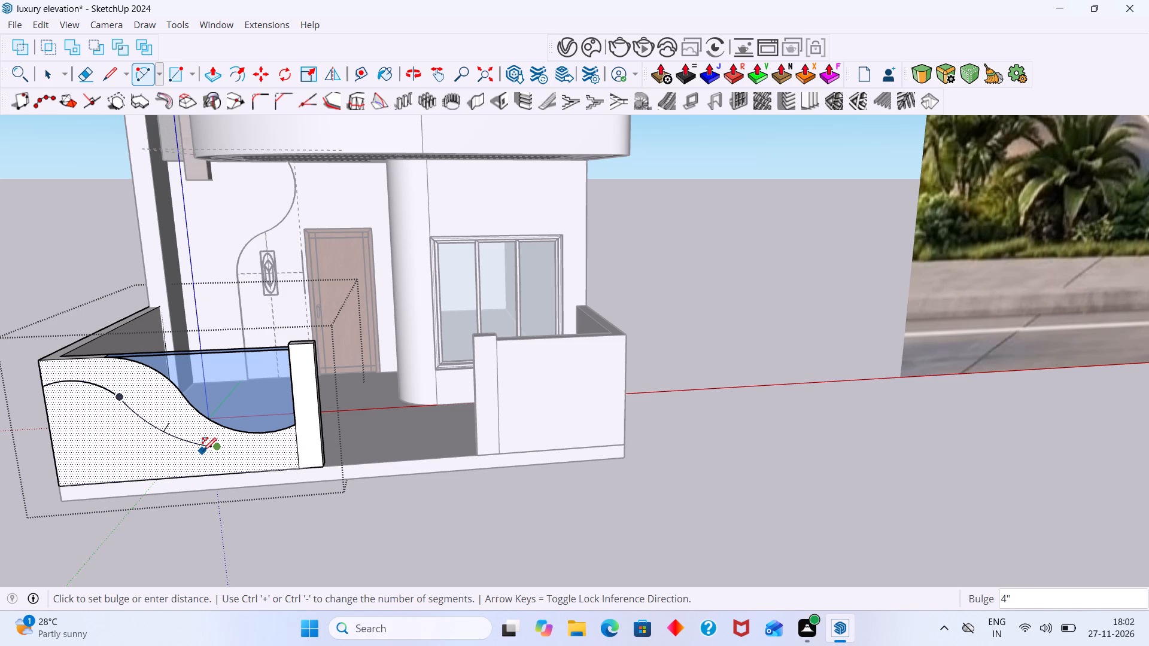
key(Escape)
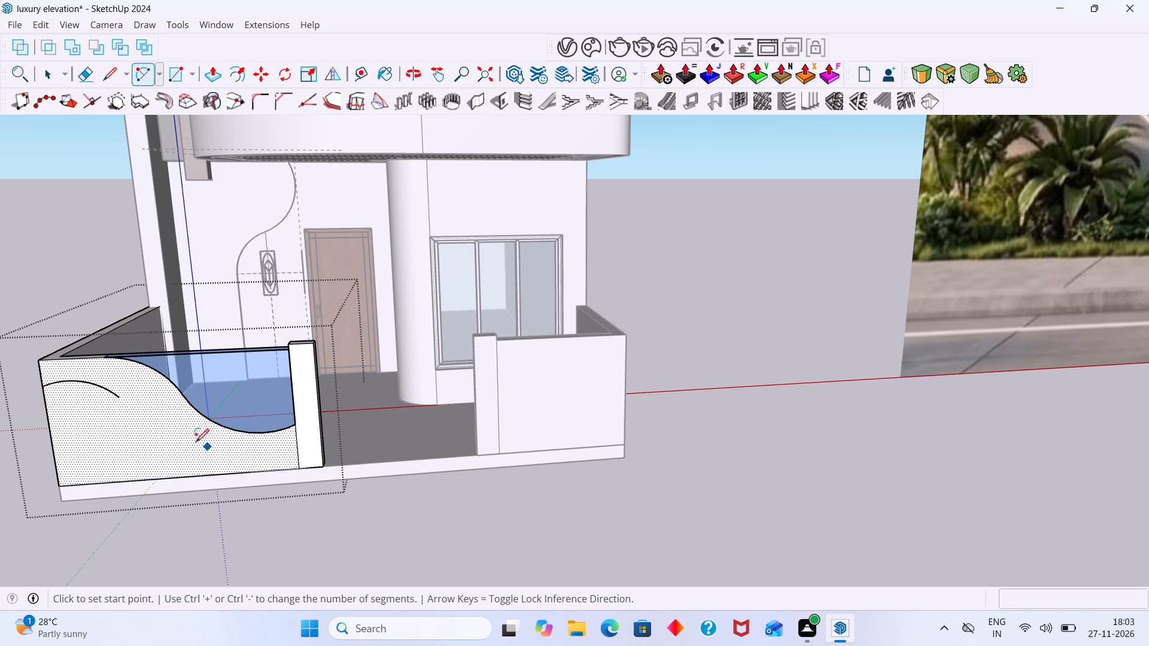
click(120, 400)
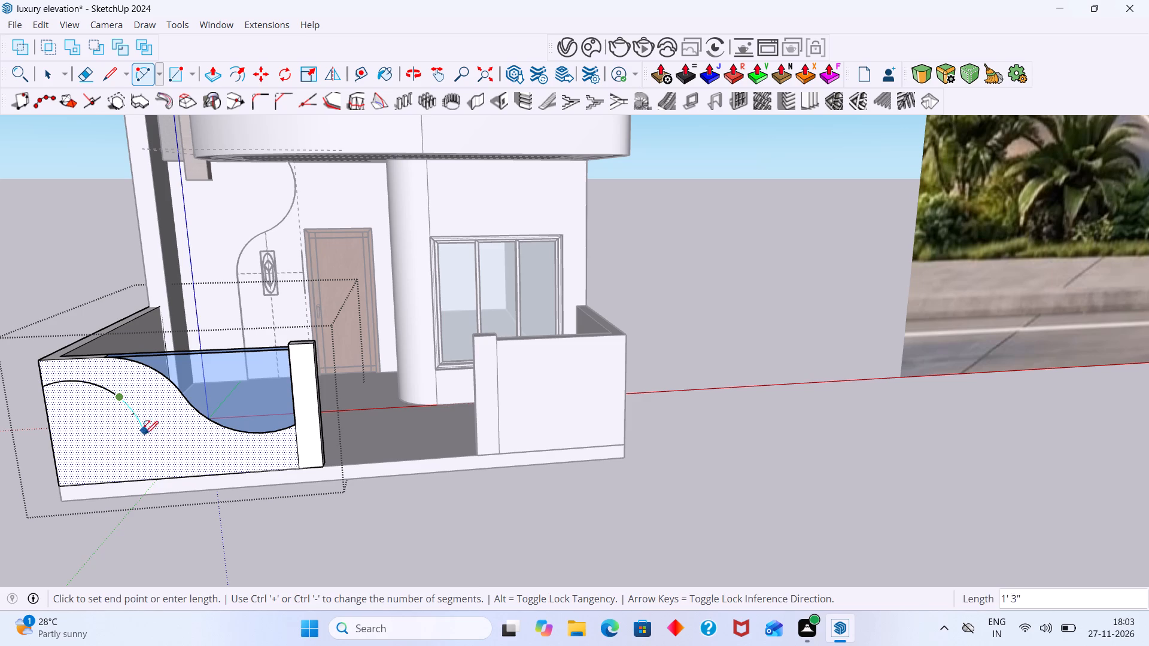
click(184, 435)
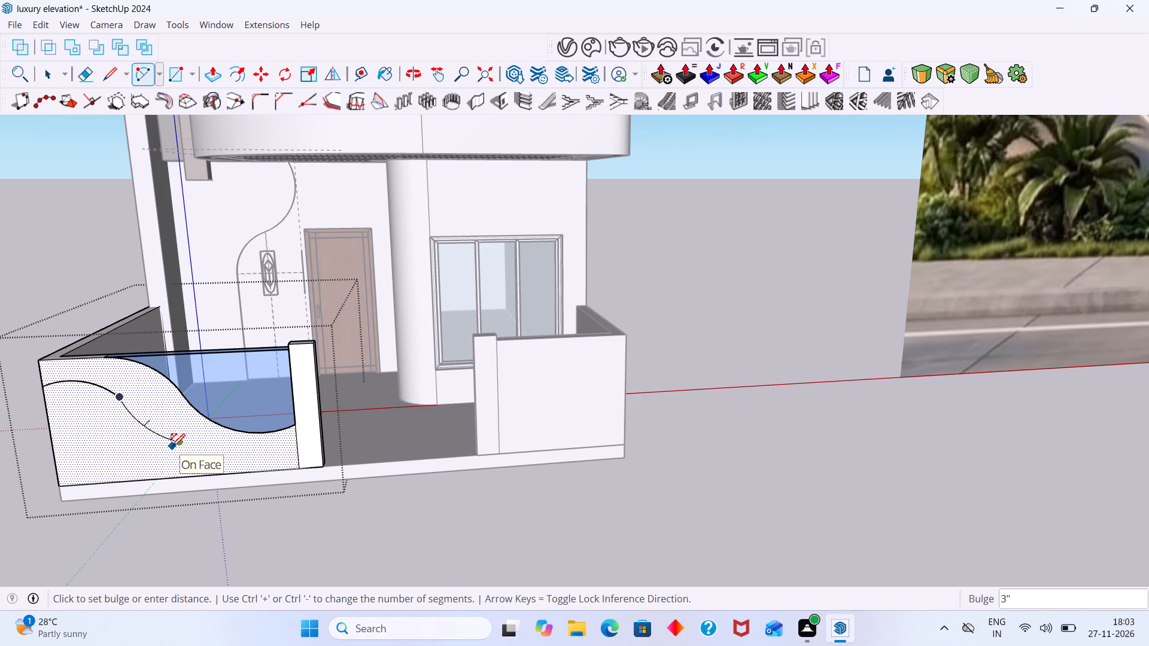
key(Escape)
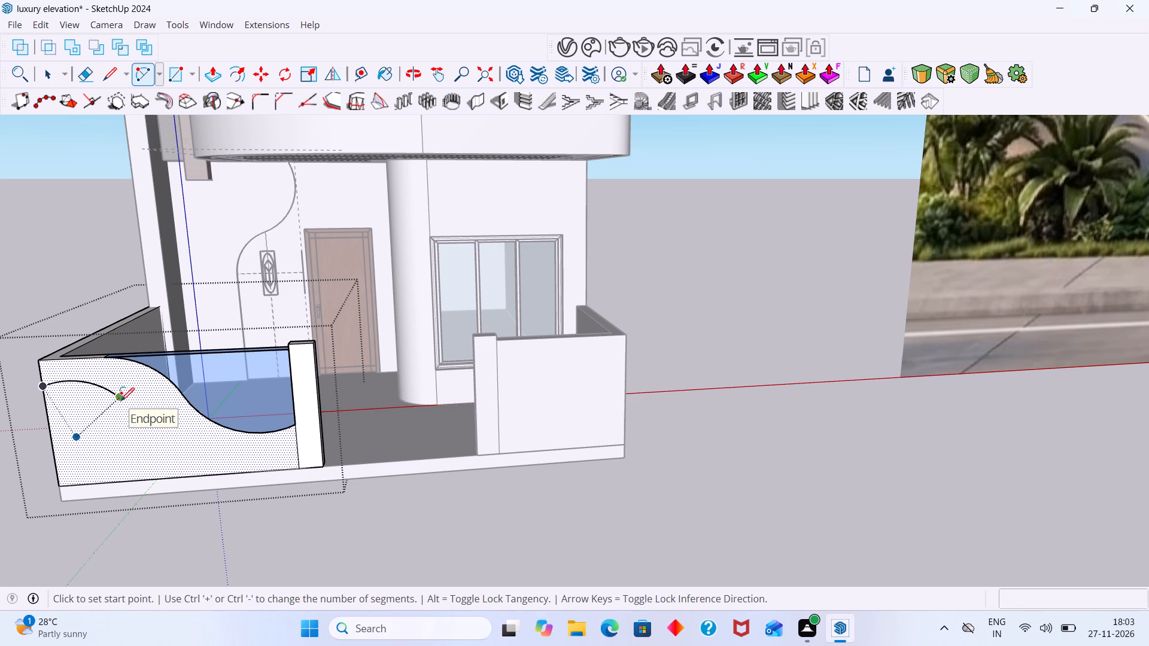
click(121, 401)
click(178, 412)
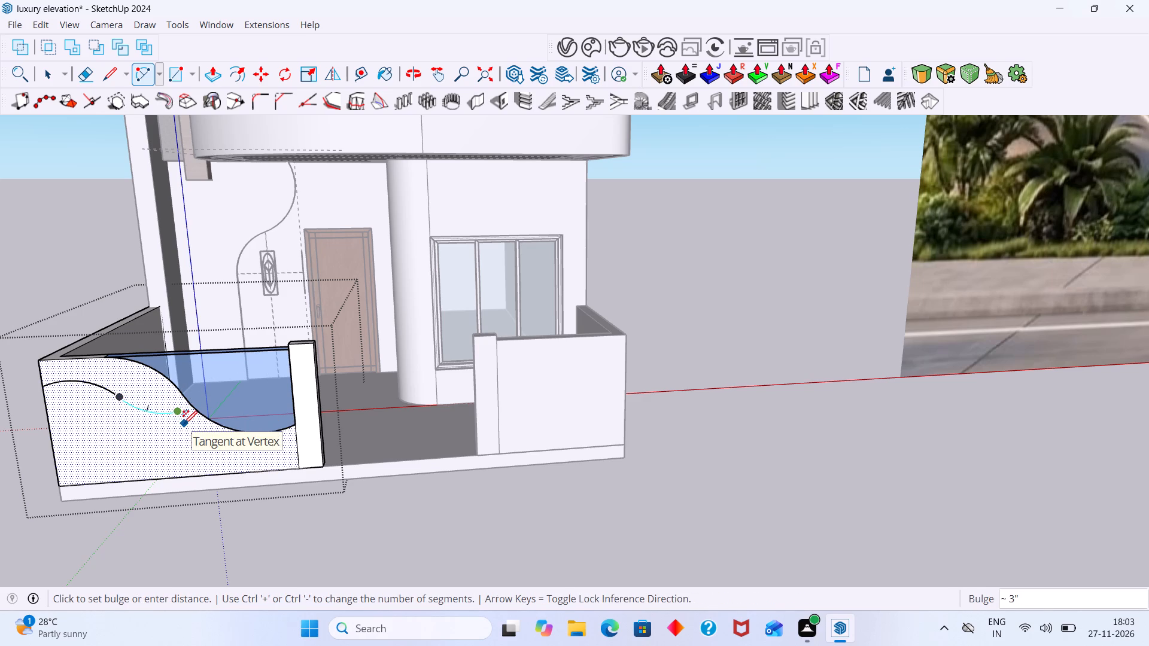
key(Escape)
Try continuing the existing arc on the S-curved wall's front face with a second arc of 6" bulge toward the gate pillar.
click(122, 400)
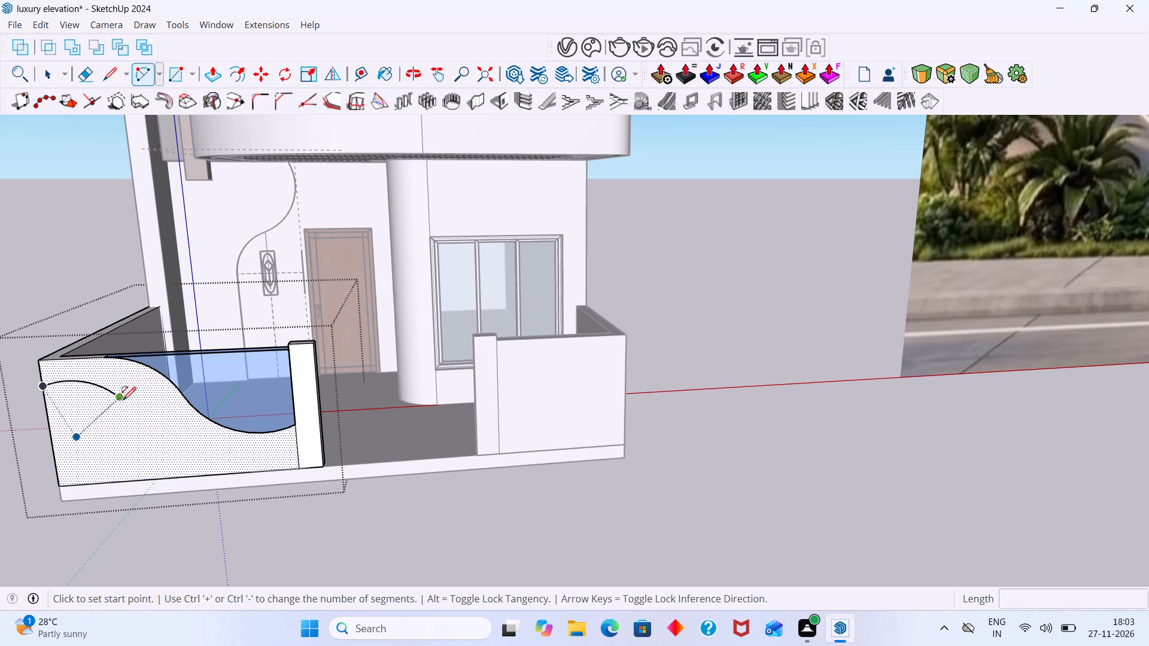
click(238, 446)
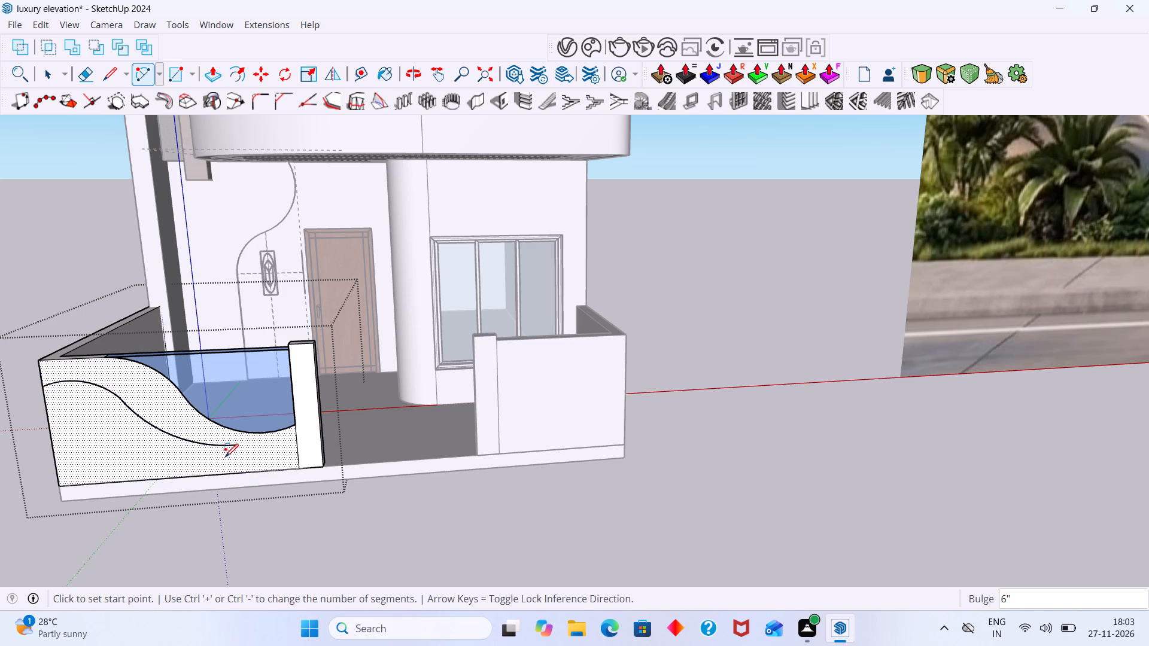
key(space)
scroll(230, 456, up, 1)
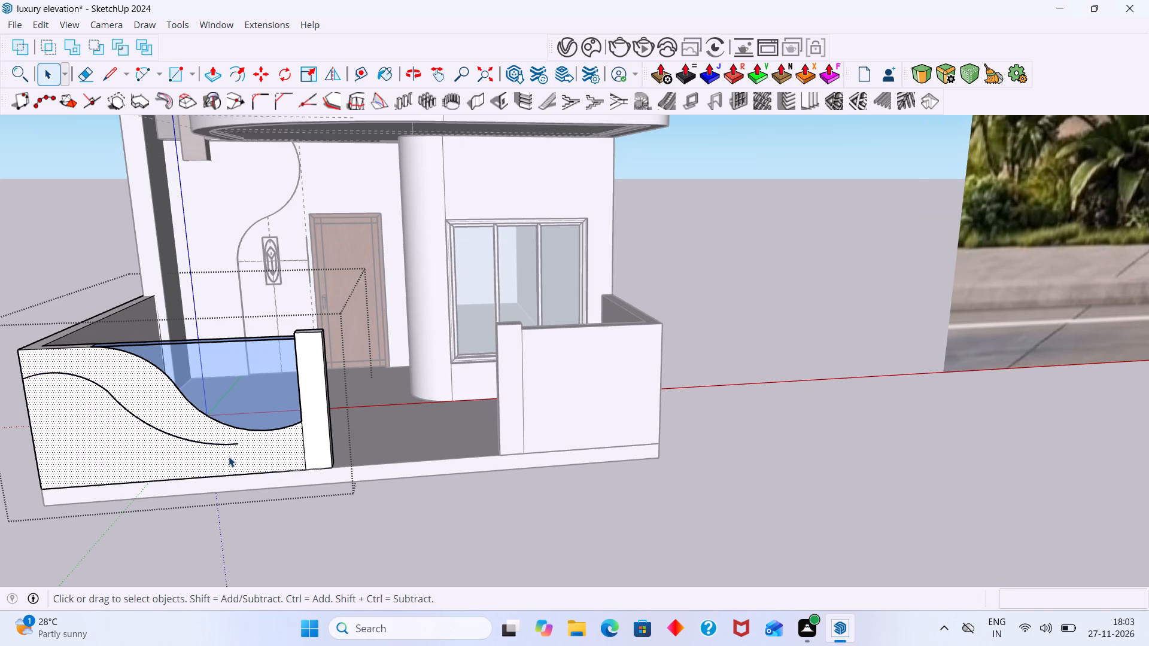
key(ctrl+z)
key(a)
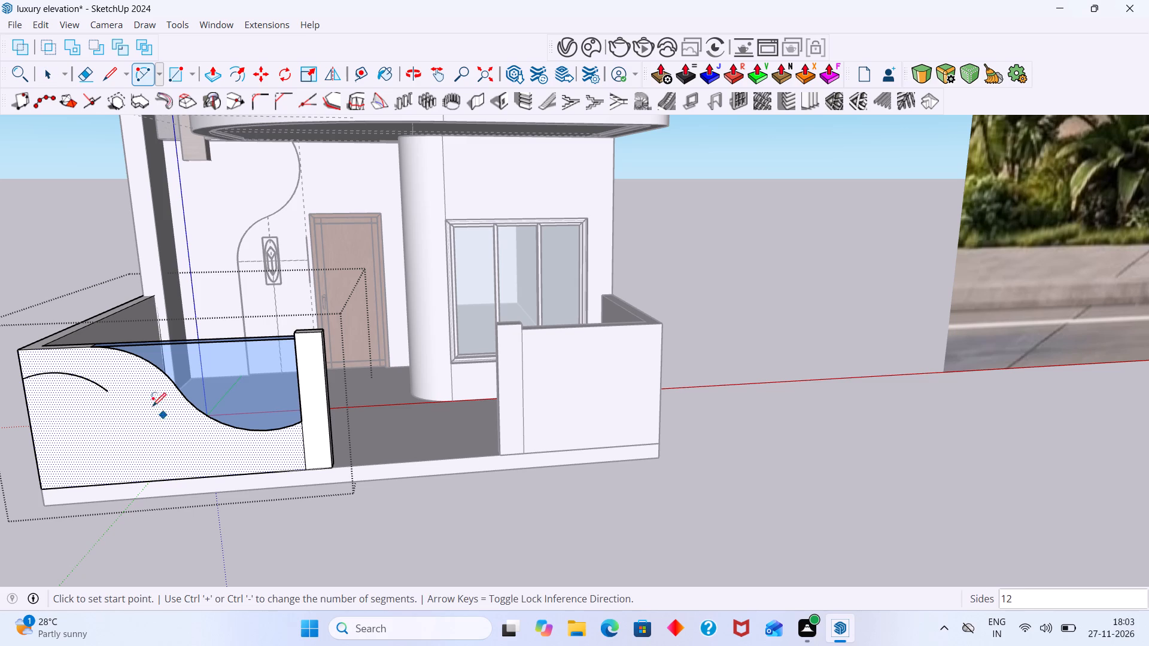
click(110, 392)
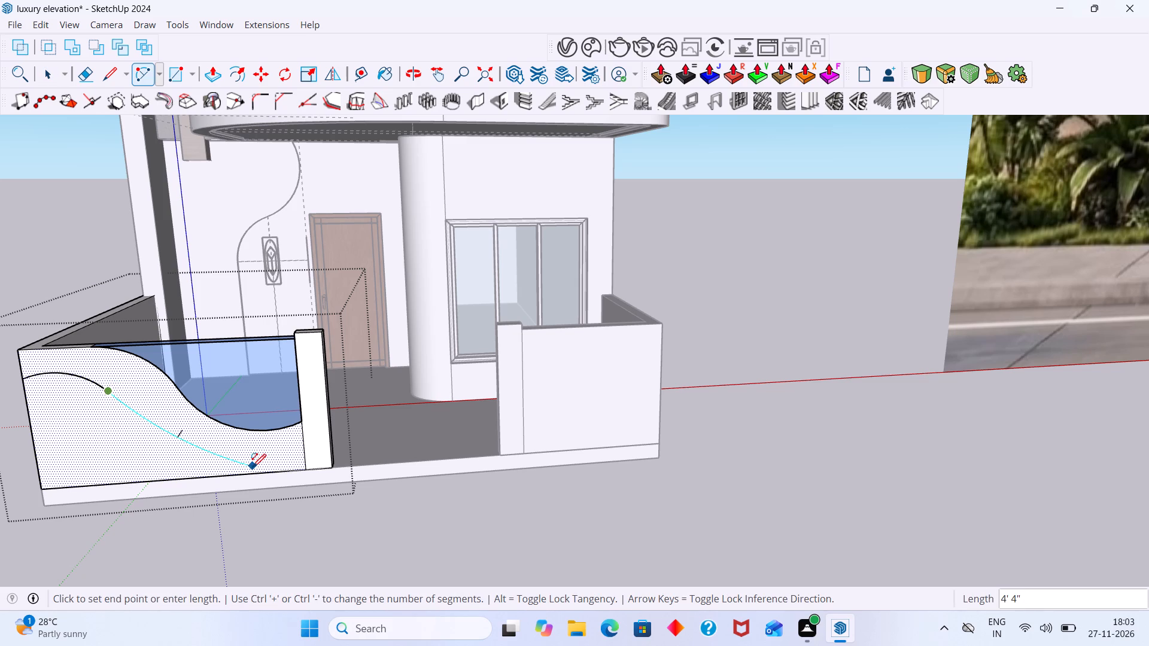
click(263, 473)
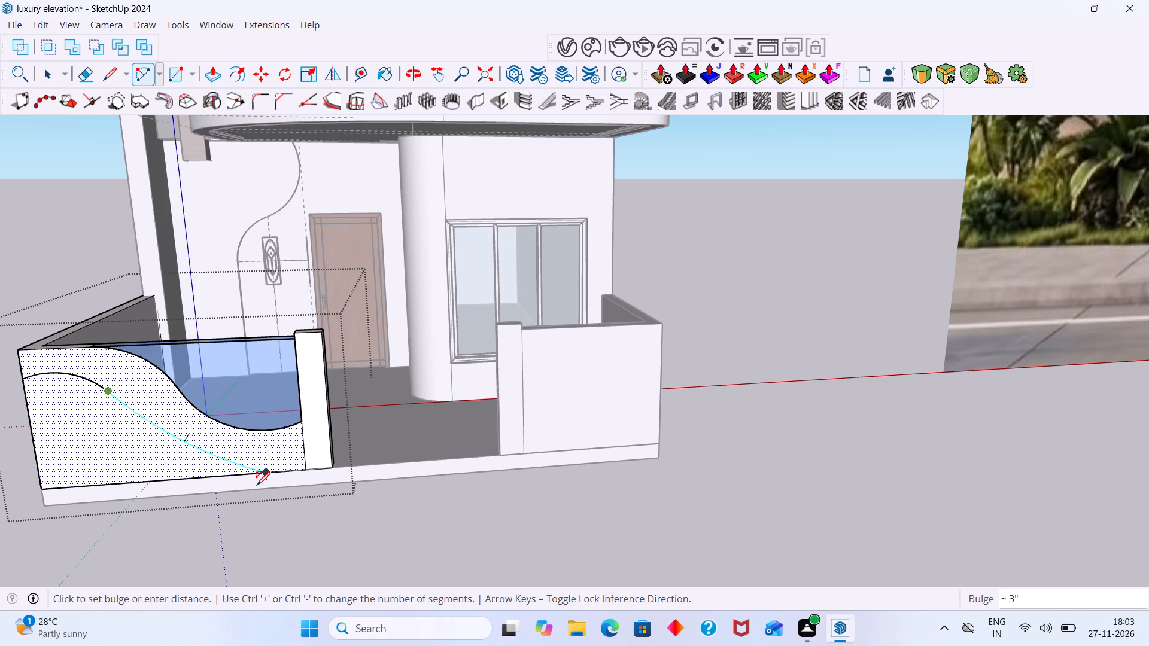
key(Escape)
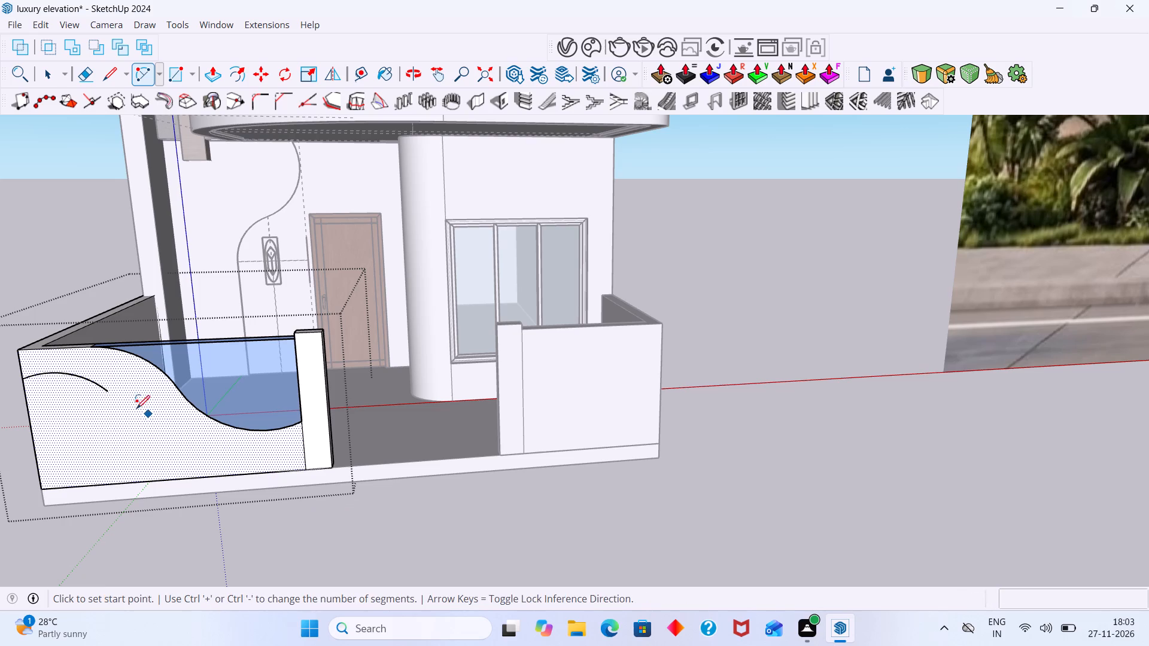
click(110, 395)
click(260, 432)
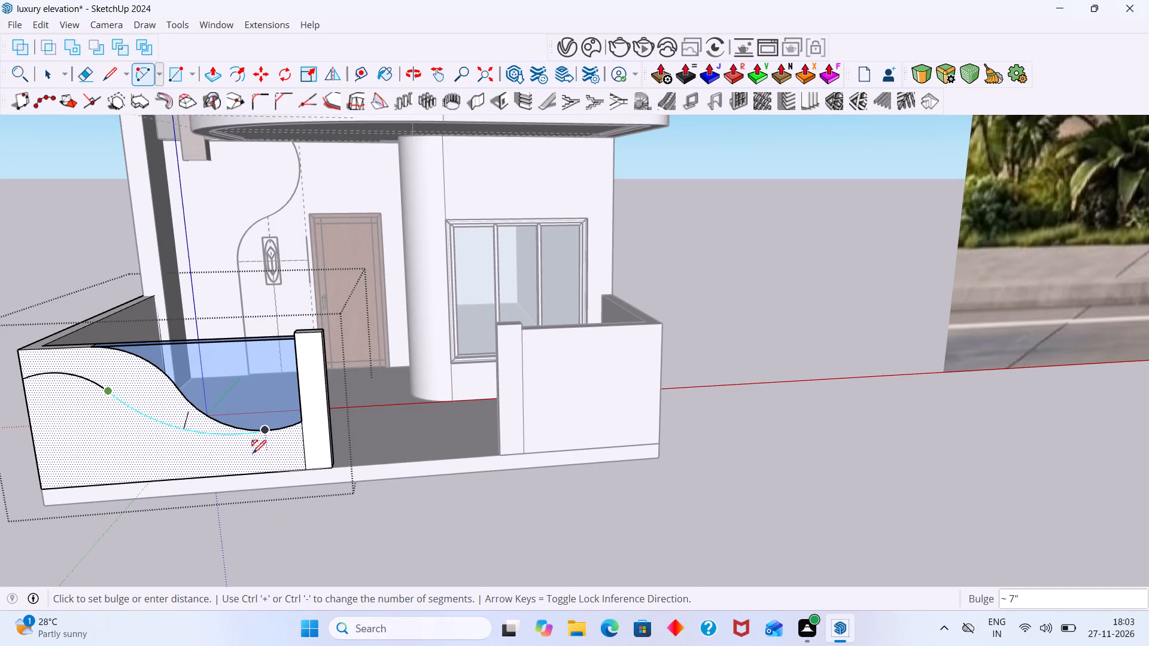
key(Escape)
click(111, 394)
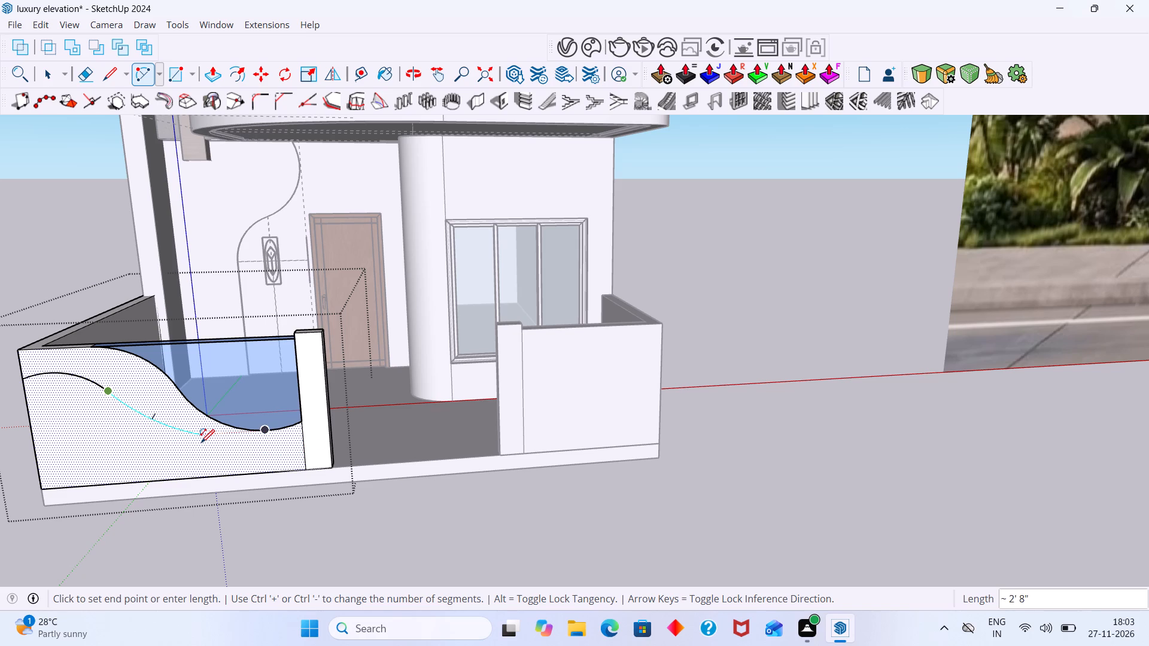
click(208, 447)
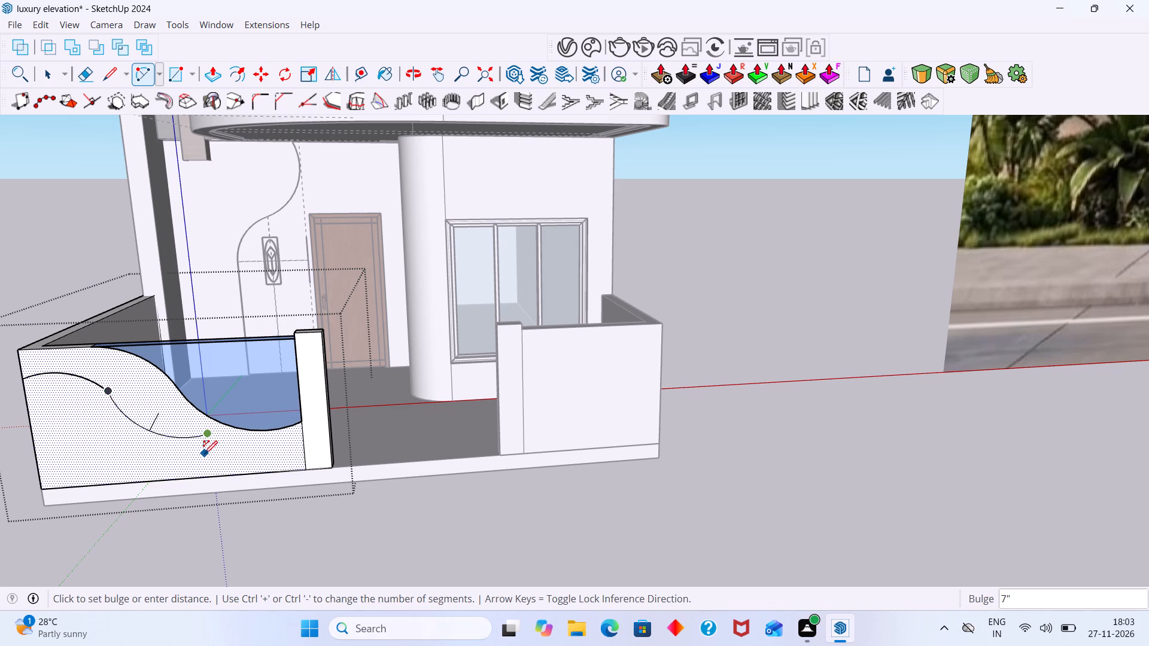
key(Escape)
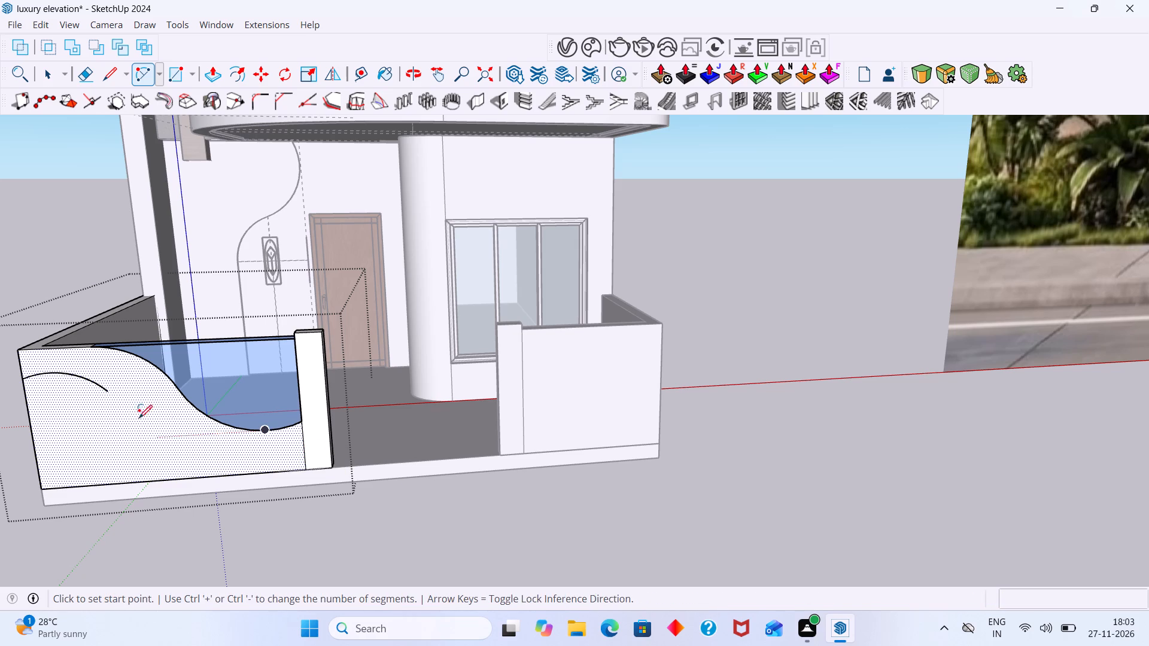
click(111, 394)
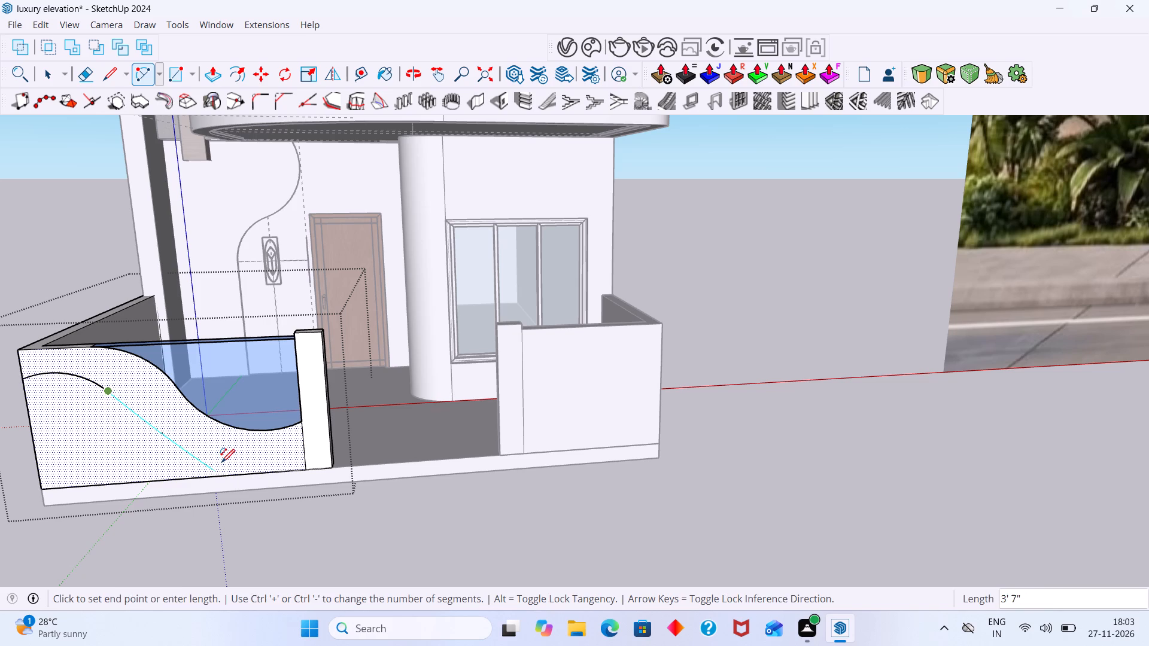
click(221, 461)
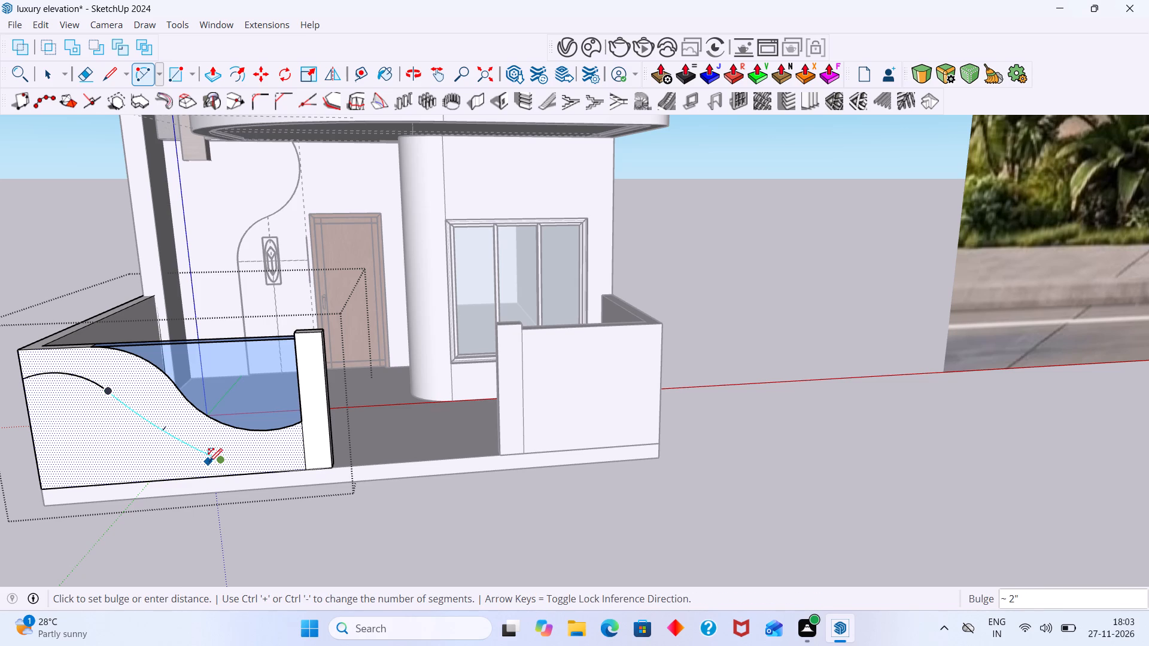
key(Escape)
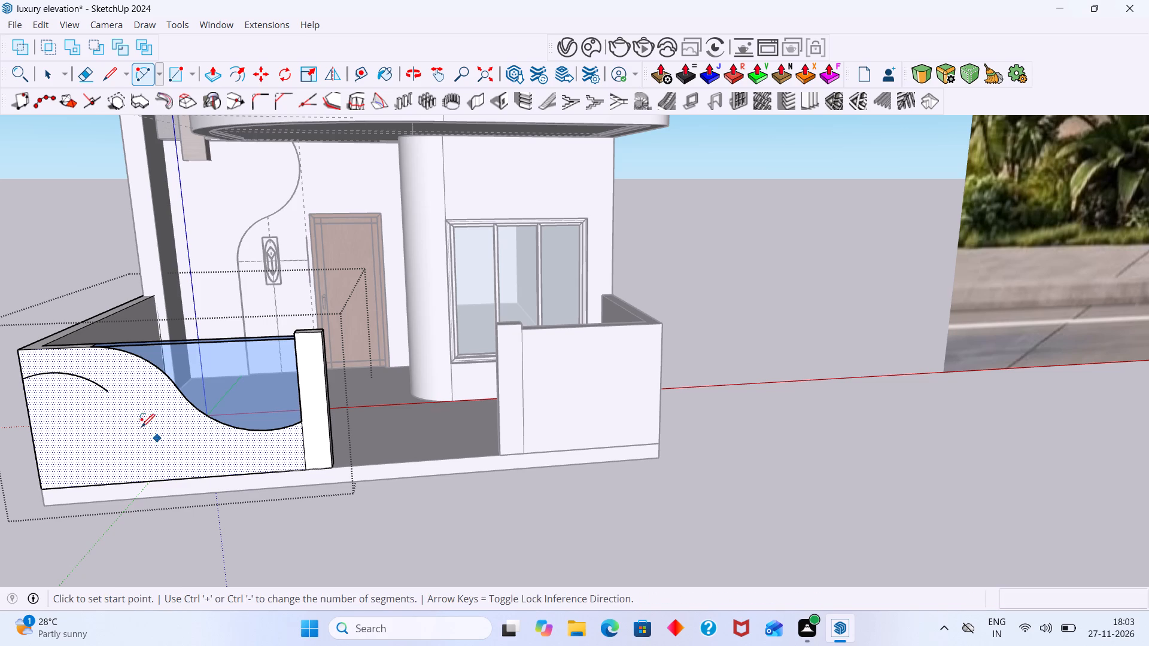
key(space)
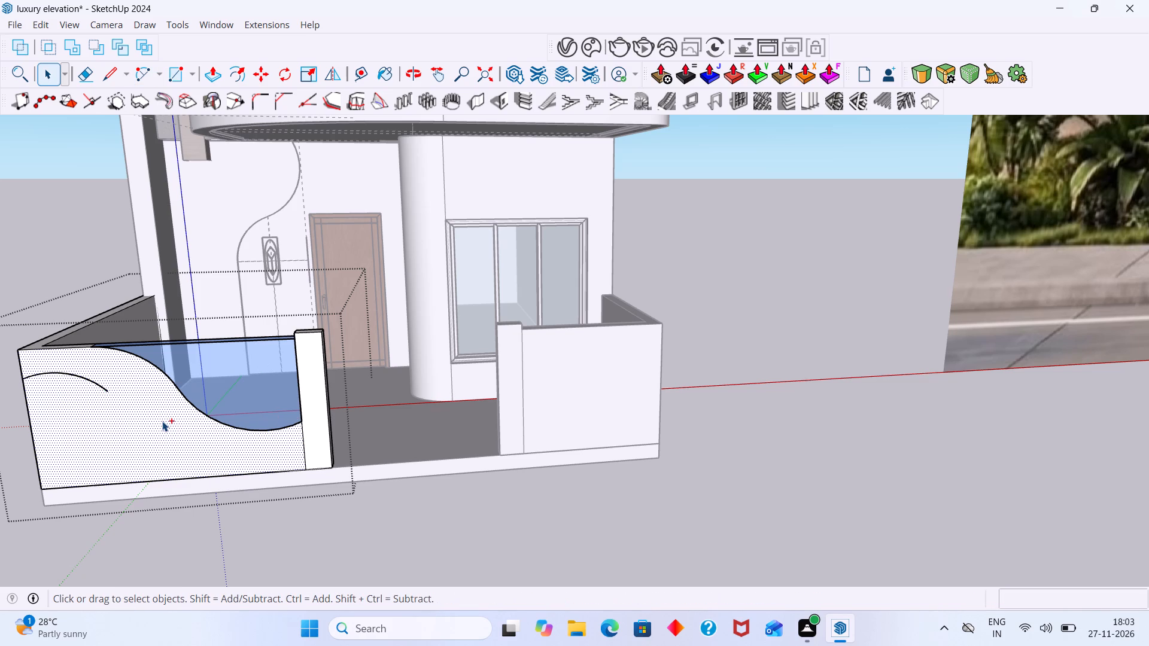
Undo the arc drawn from the outer edge of the S-curved wall's front face.
key(ctrl+z)
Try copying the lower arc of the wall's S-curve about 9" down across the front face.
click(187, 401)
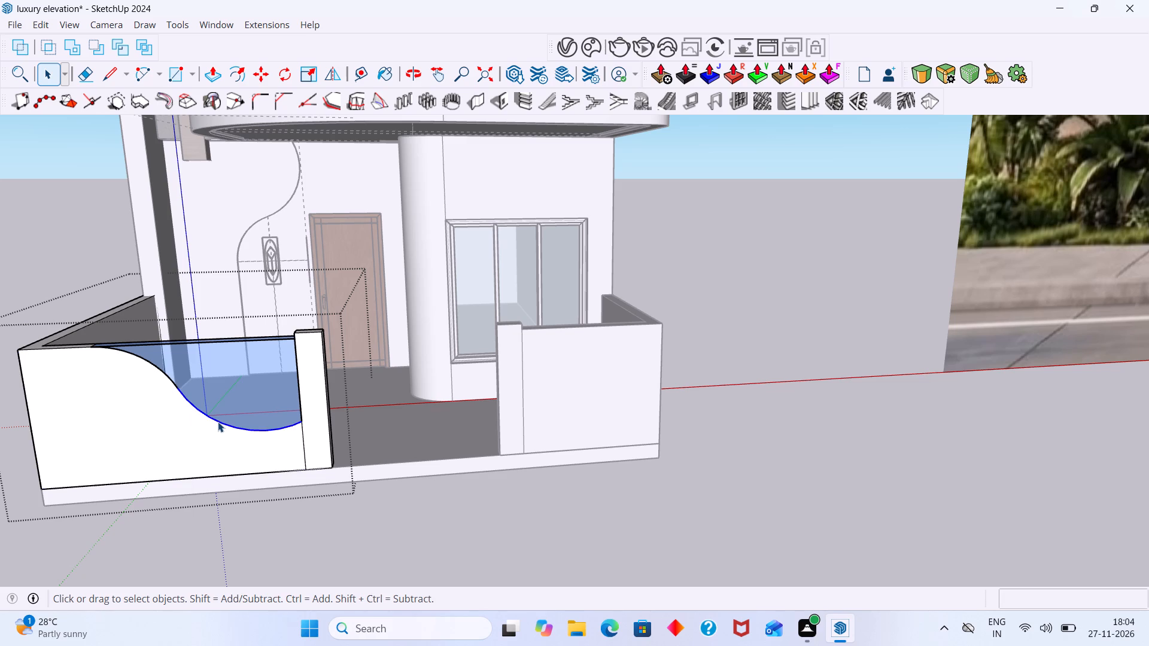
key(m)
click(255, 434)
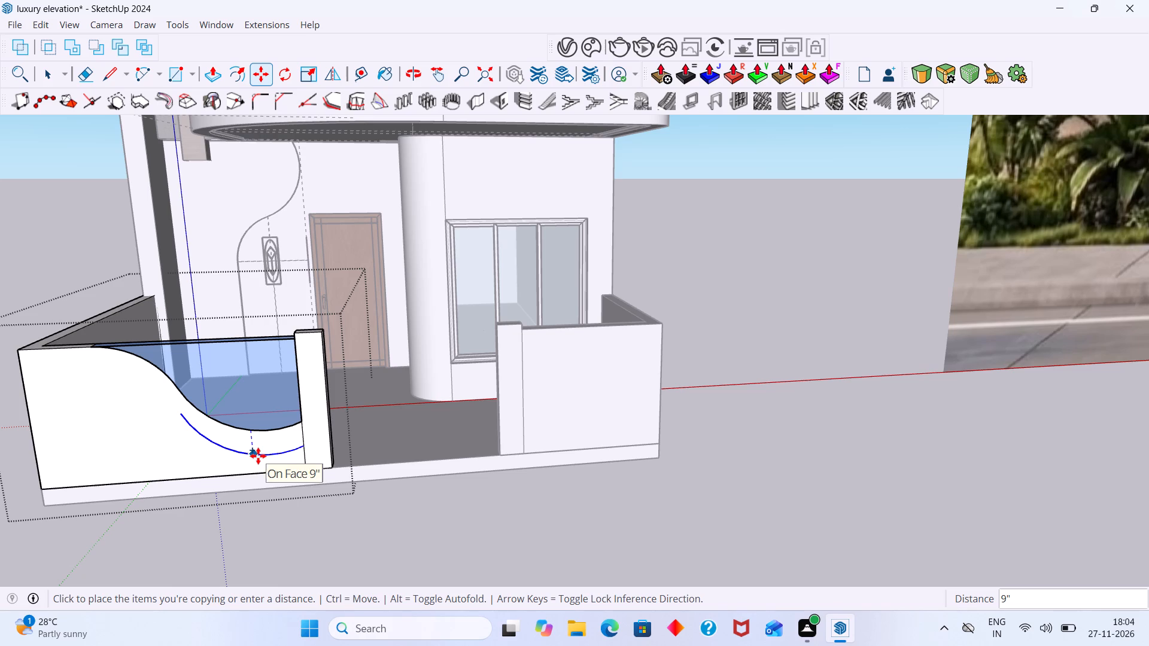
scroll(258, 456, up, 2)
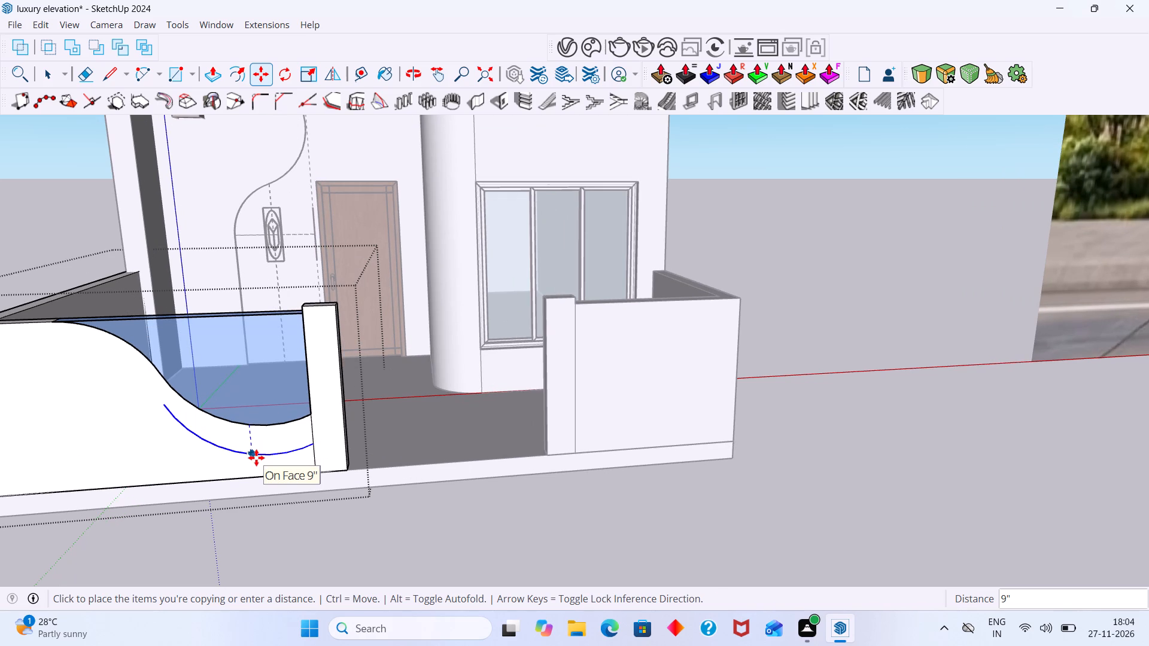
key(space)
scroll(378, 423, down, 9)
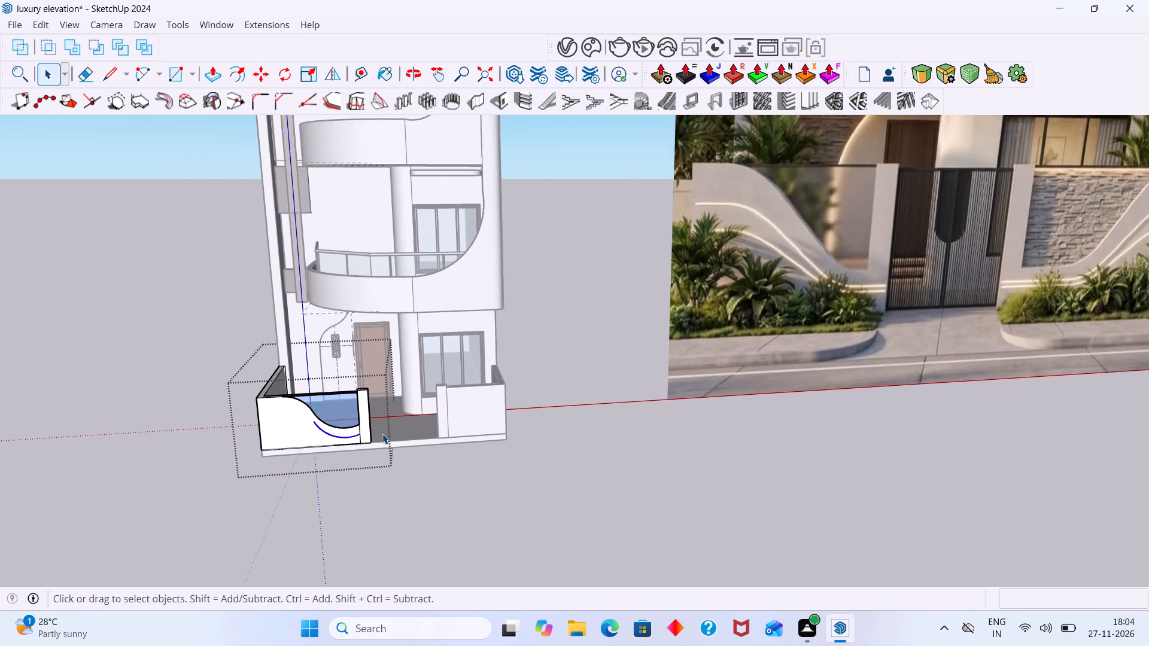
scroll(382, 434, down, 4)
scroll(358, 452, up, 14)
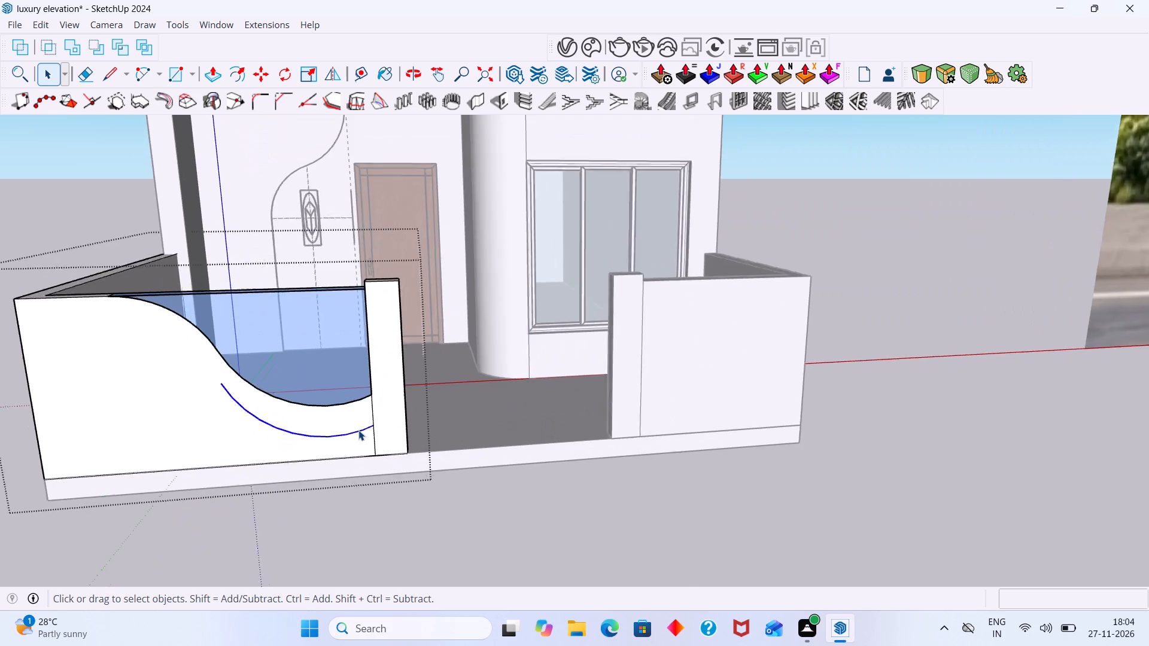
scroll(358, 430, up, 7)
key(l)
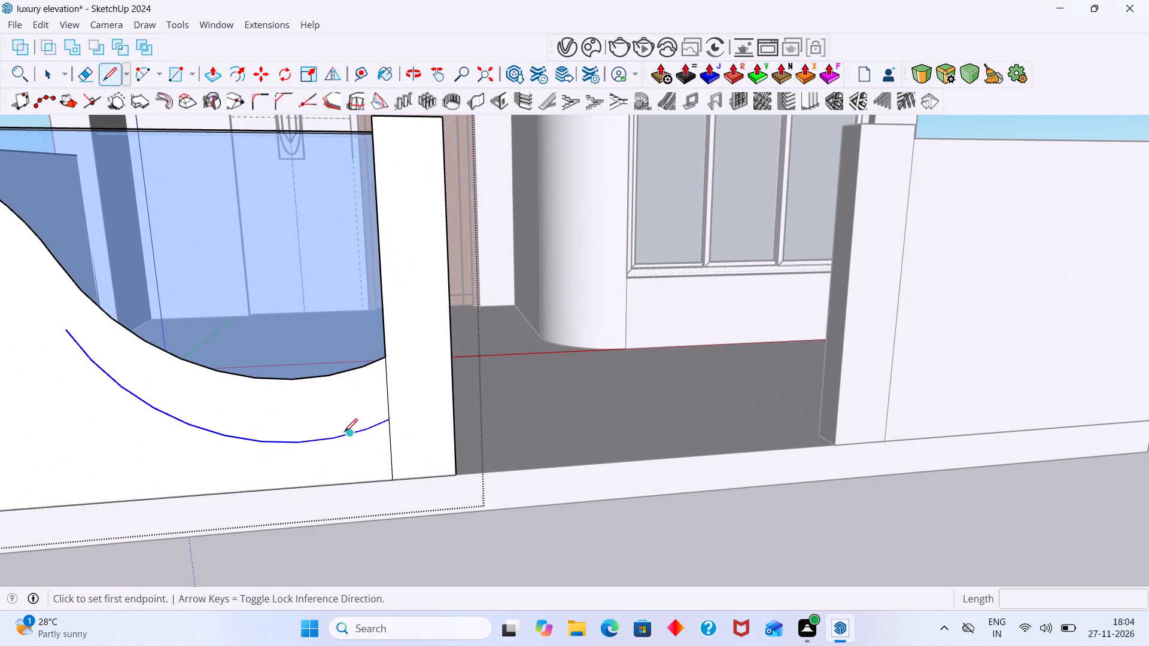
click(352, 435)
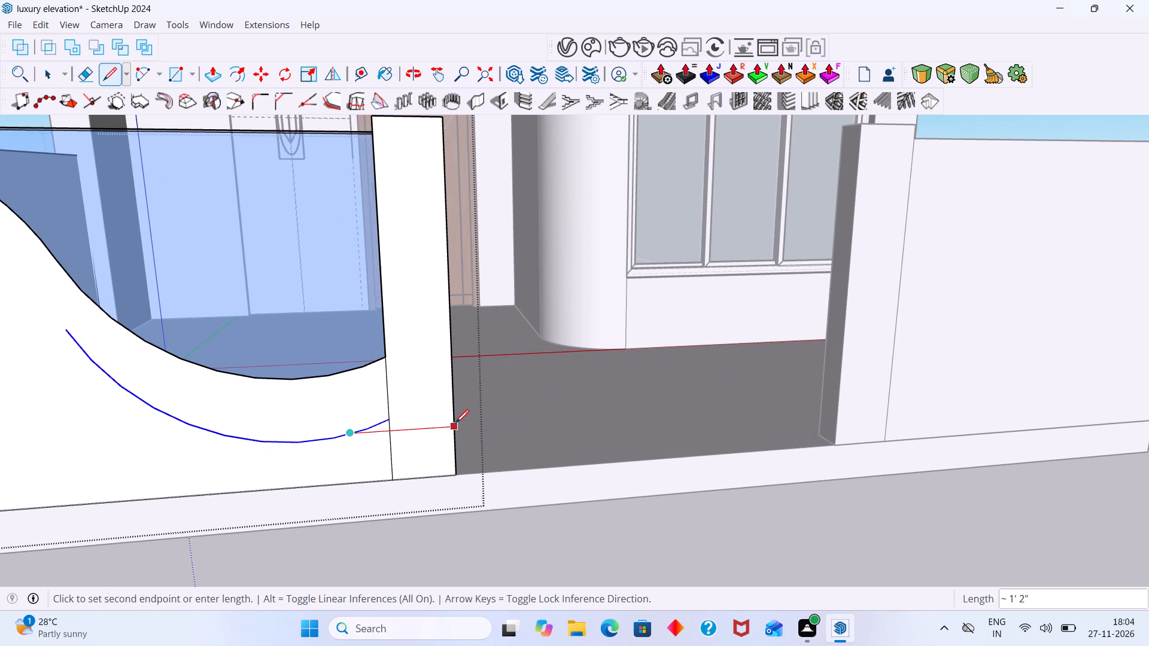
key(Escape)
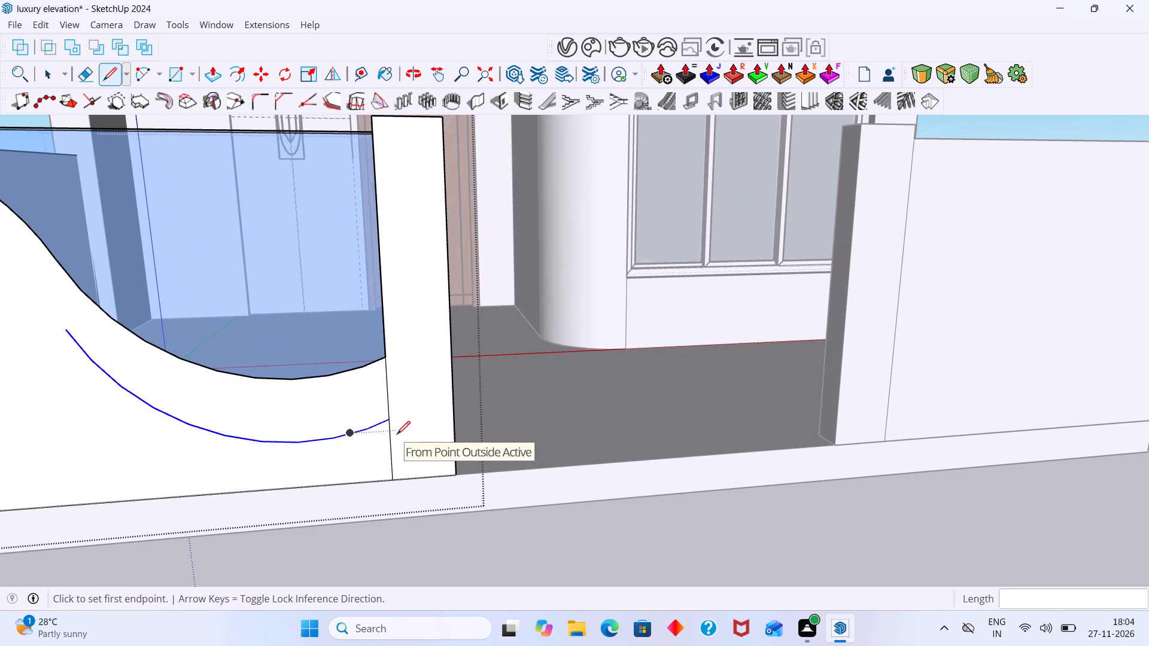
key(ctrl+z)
Draw an S-curve line across the wall's front face: an arc with about 7" bulge from the outer edge, continued by a tangent arc across the gate pillar.
scroll(376, 449, down, 14)
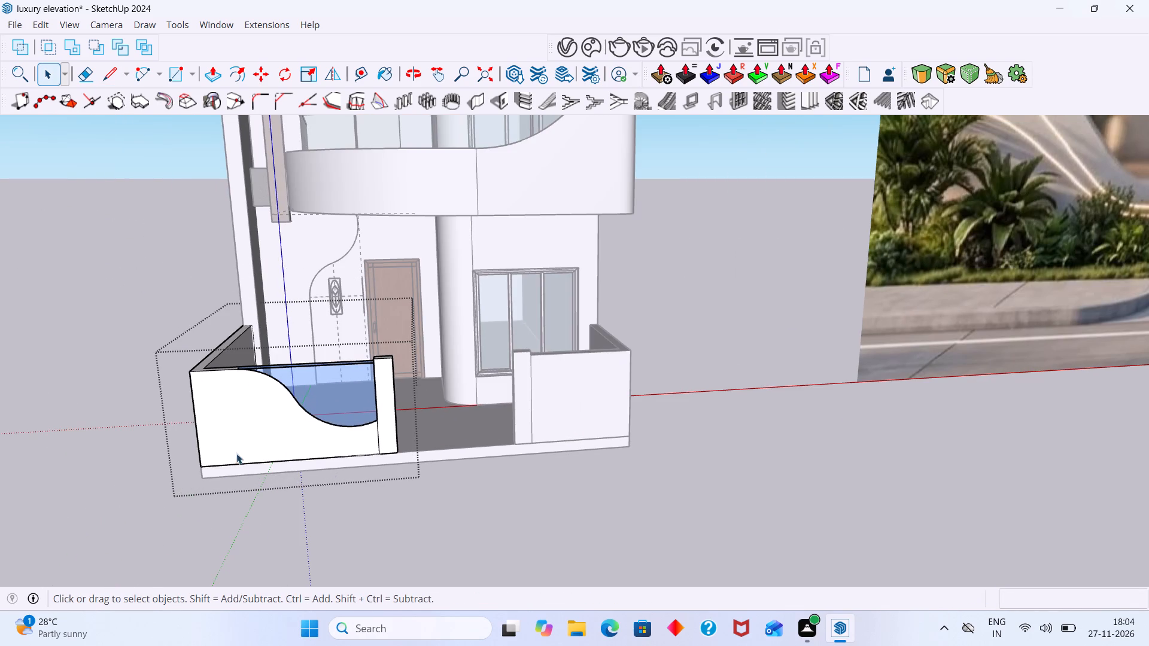
click(242, 420)
click(245, 420)
key(a)
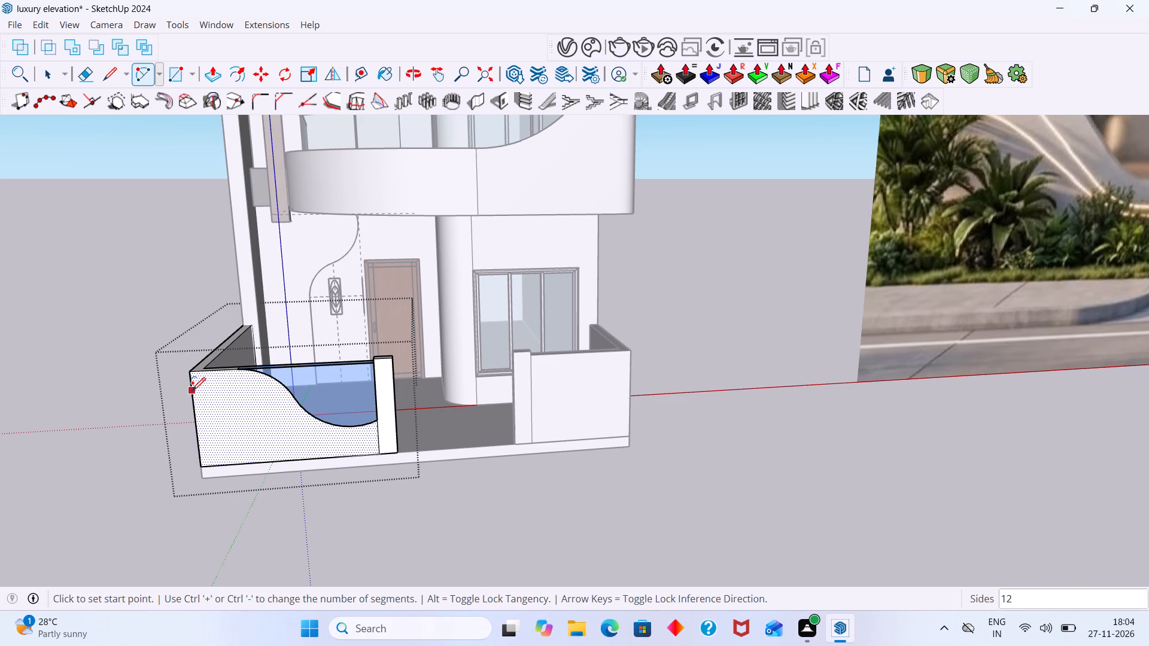
click(196, 397)
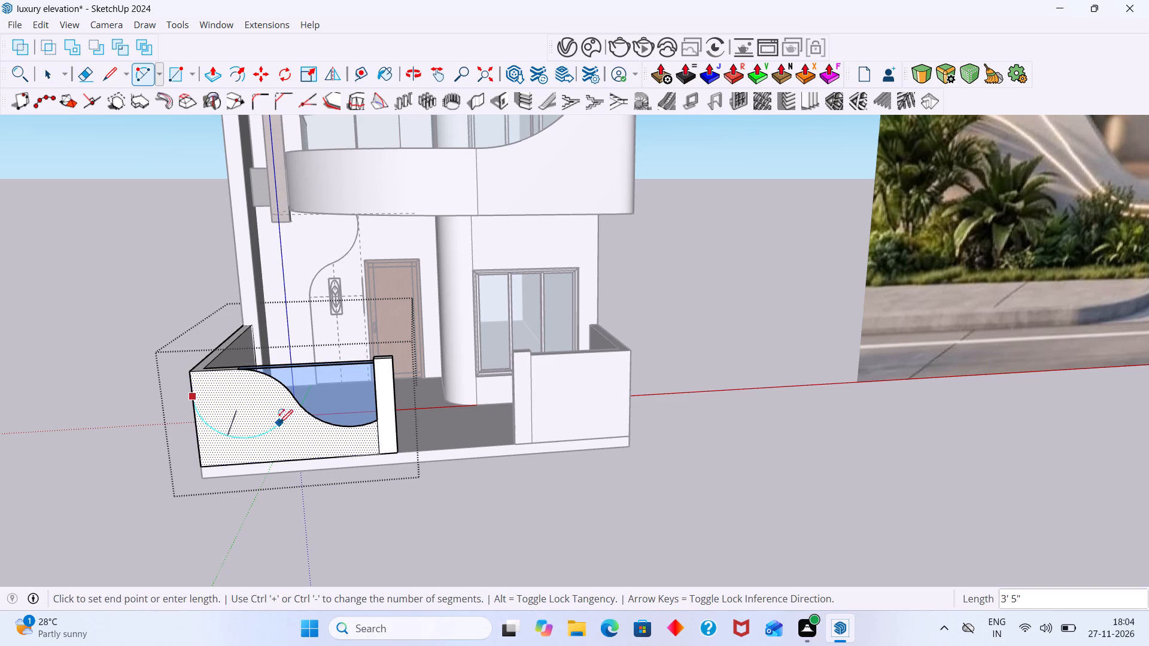
click(280, 419)
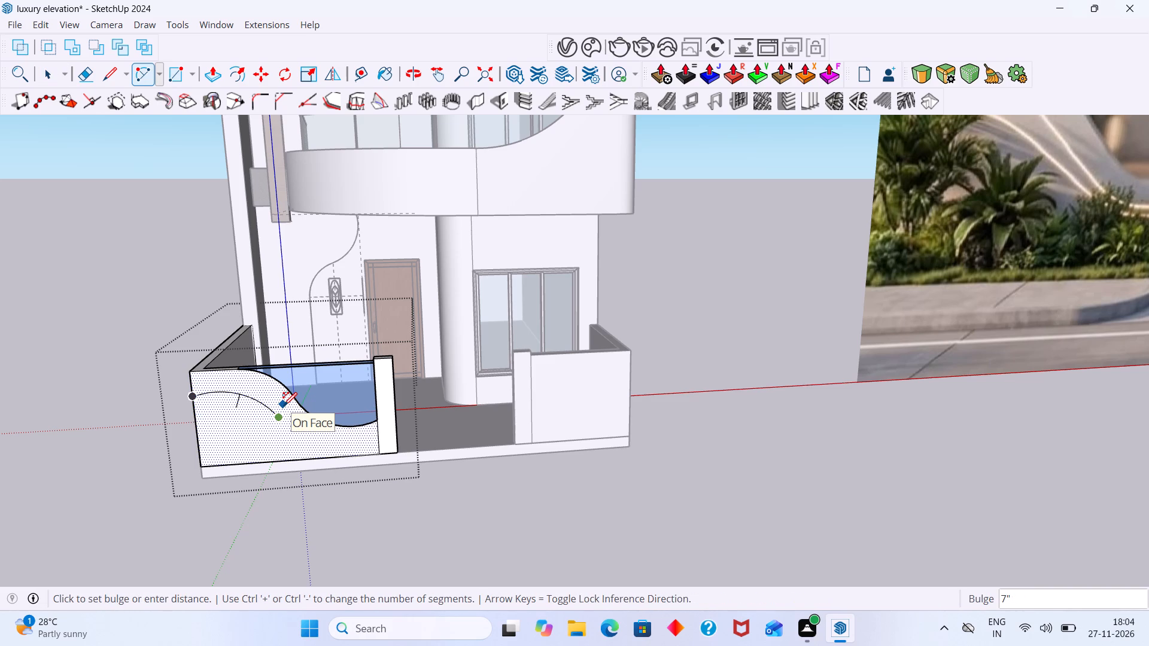
click(284, 406)
click(276, 420)
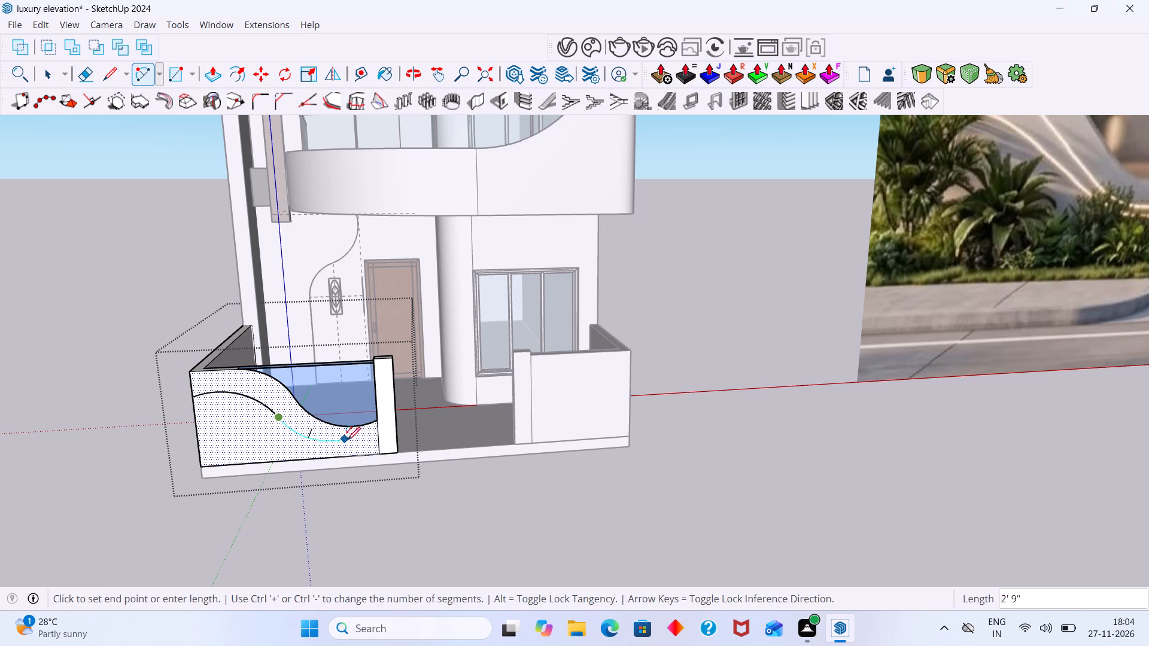
double_click(393, 437)
key(space)
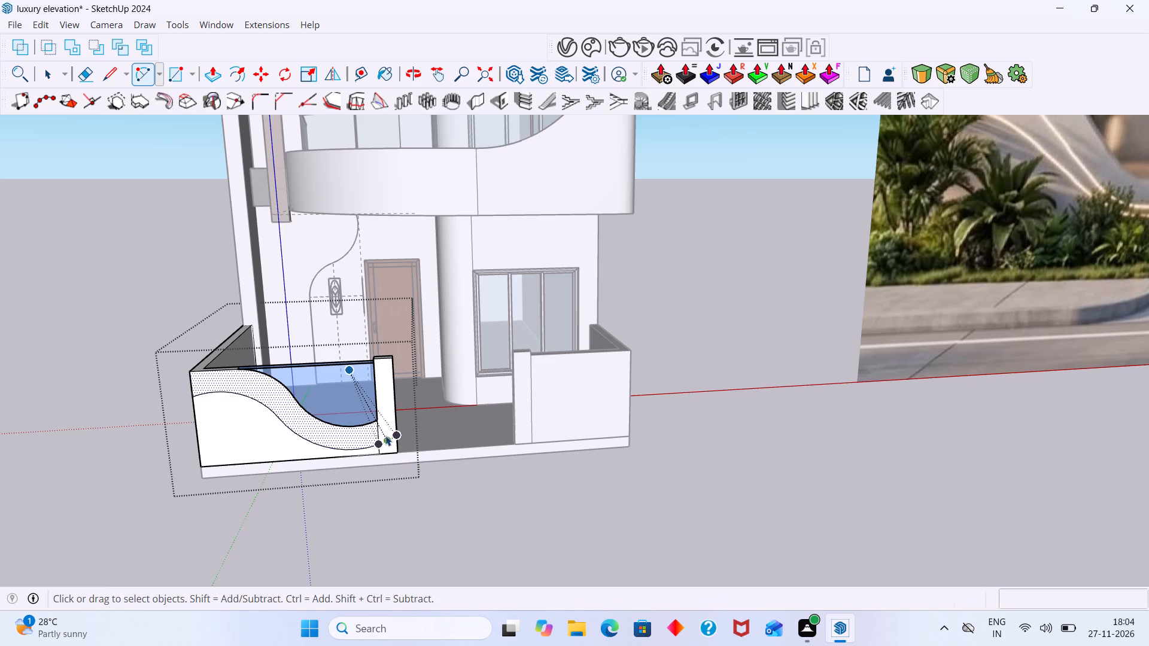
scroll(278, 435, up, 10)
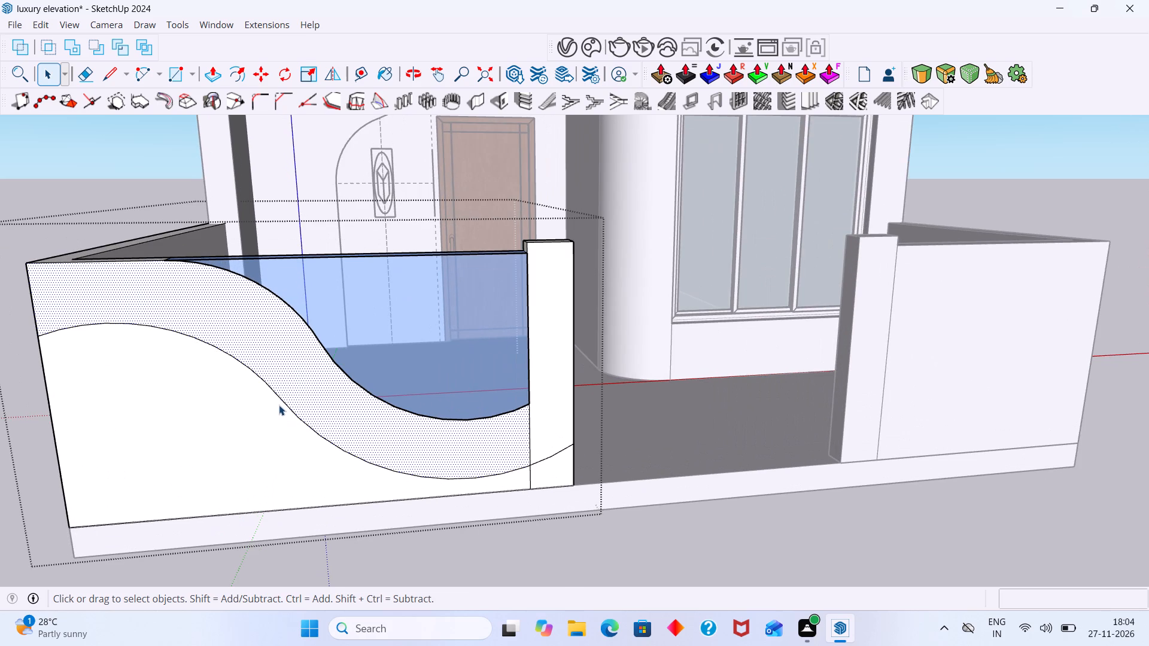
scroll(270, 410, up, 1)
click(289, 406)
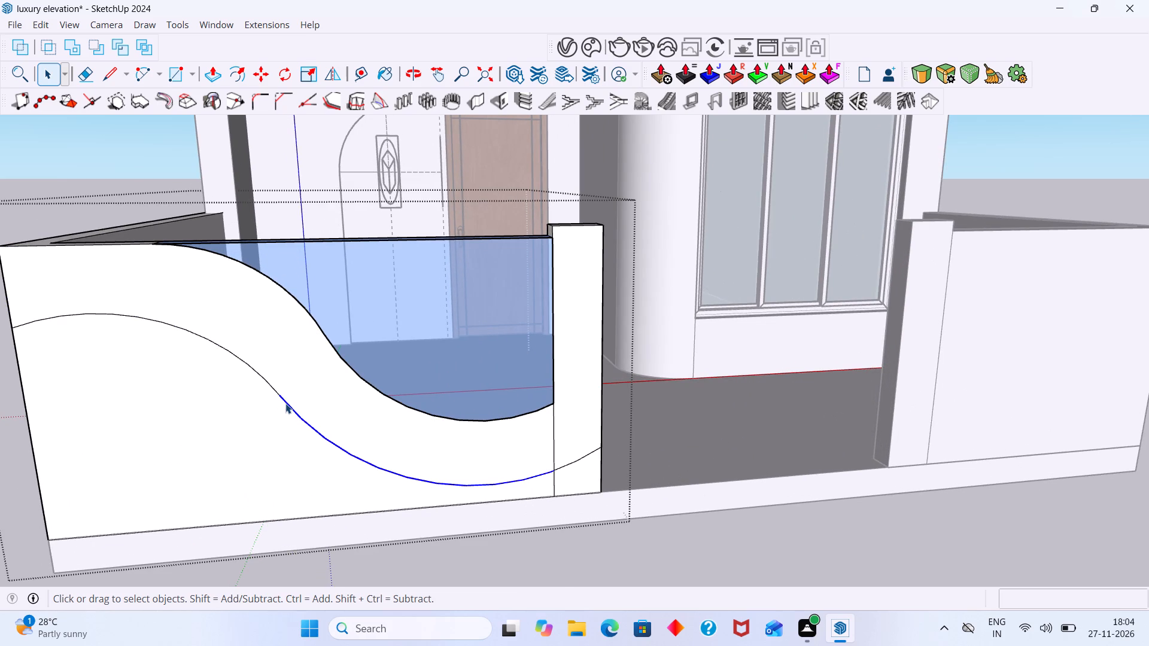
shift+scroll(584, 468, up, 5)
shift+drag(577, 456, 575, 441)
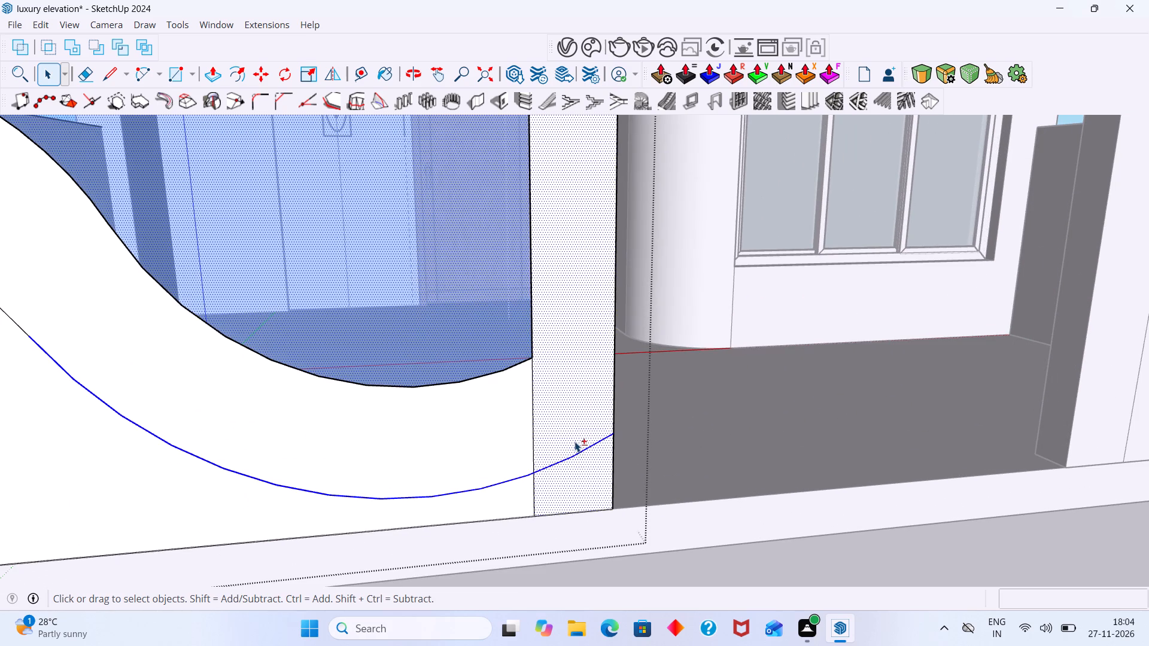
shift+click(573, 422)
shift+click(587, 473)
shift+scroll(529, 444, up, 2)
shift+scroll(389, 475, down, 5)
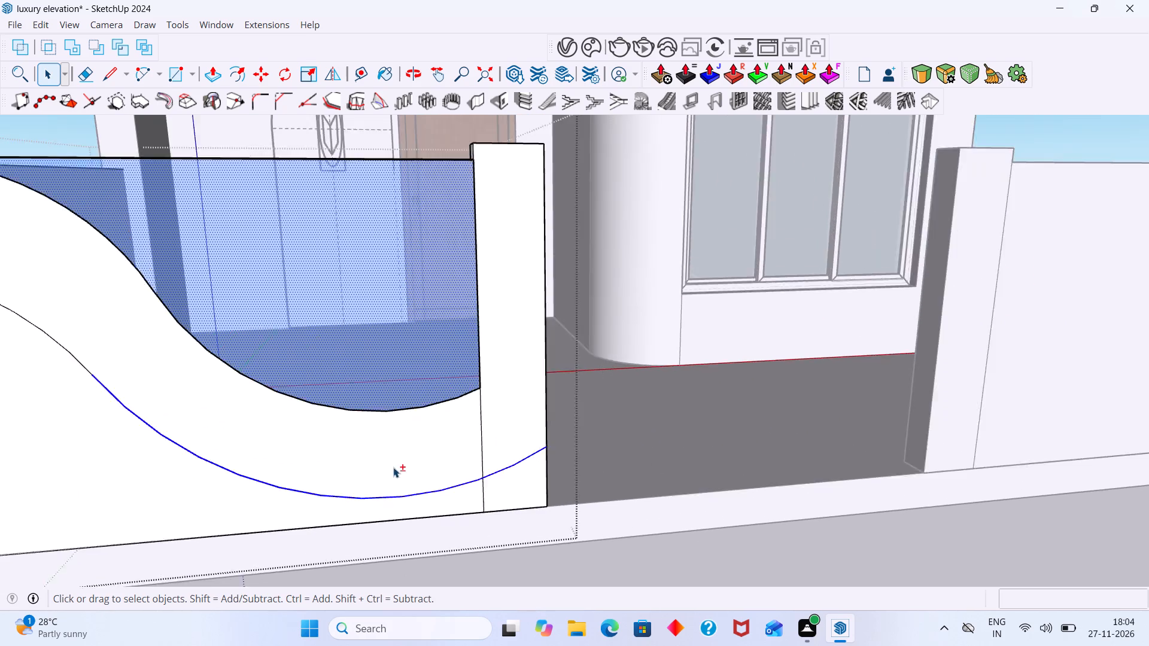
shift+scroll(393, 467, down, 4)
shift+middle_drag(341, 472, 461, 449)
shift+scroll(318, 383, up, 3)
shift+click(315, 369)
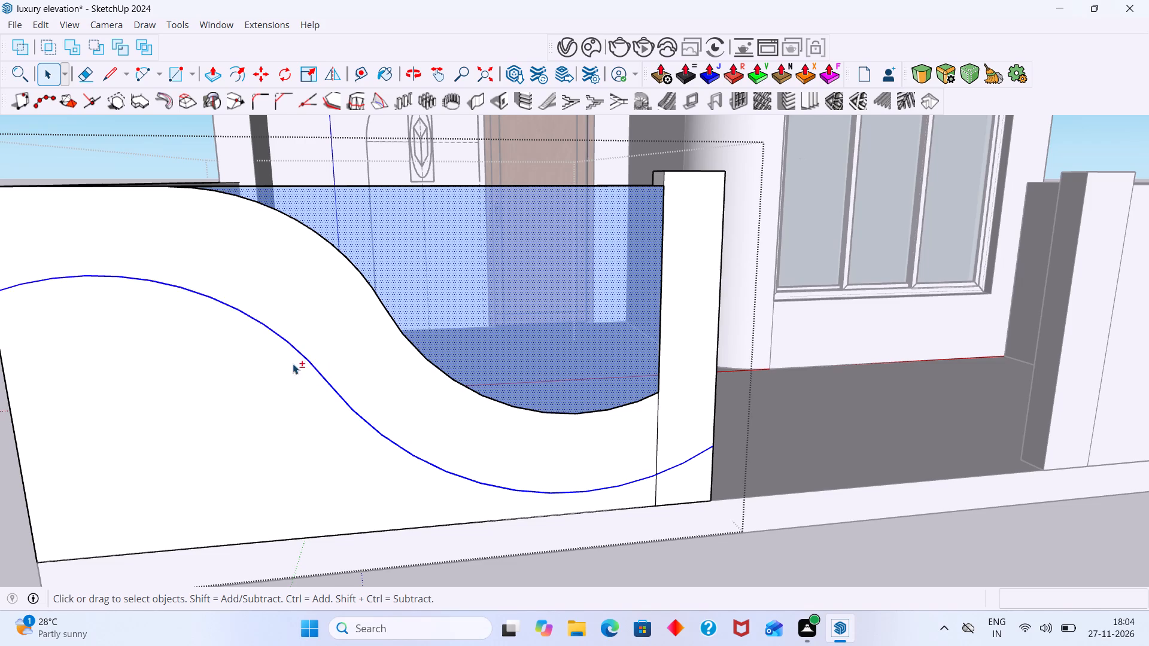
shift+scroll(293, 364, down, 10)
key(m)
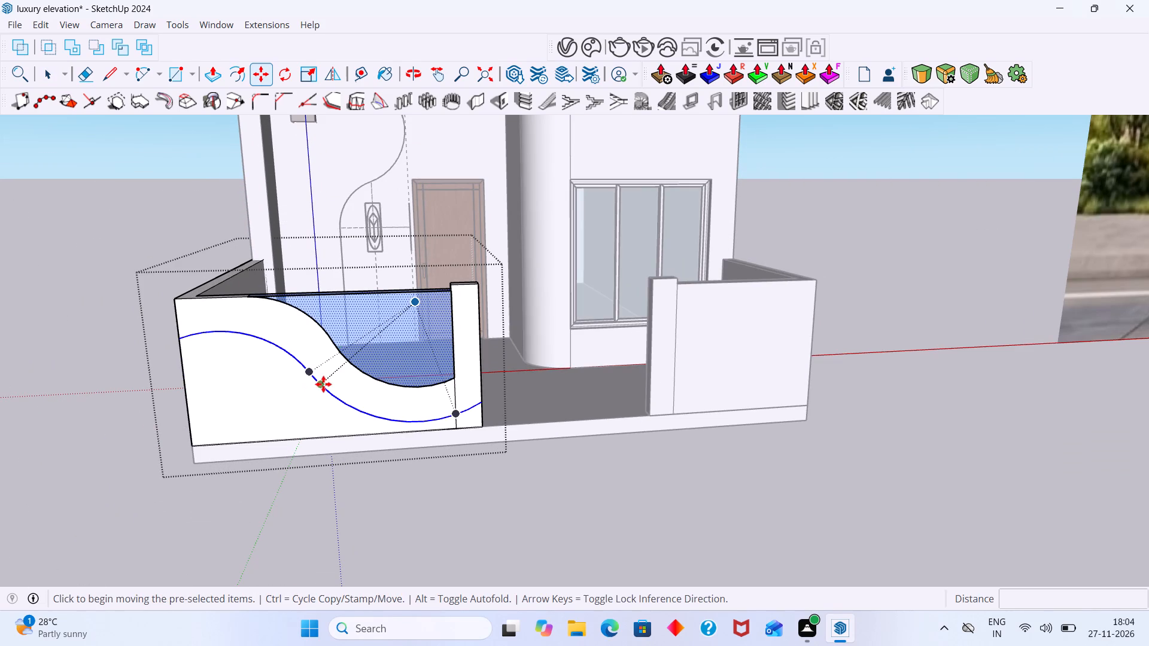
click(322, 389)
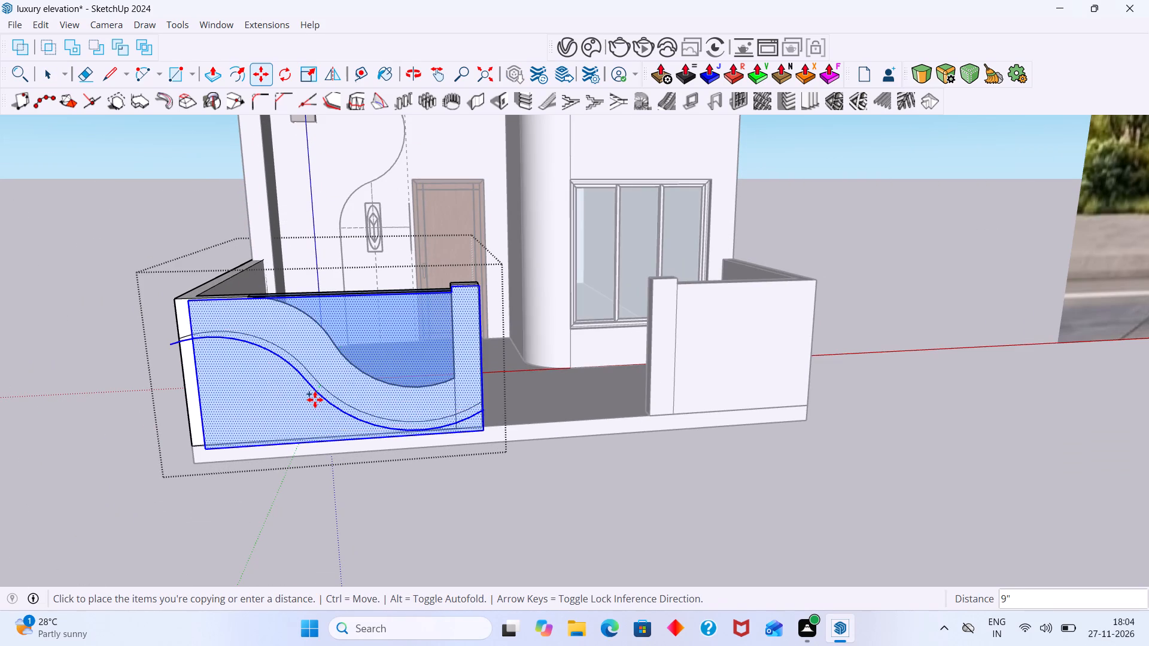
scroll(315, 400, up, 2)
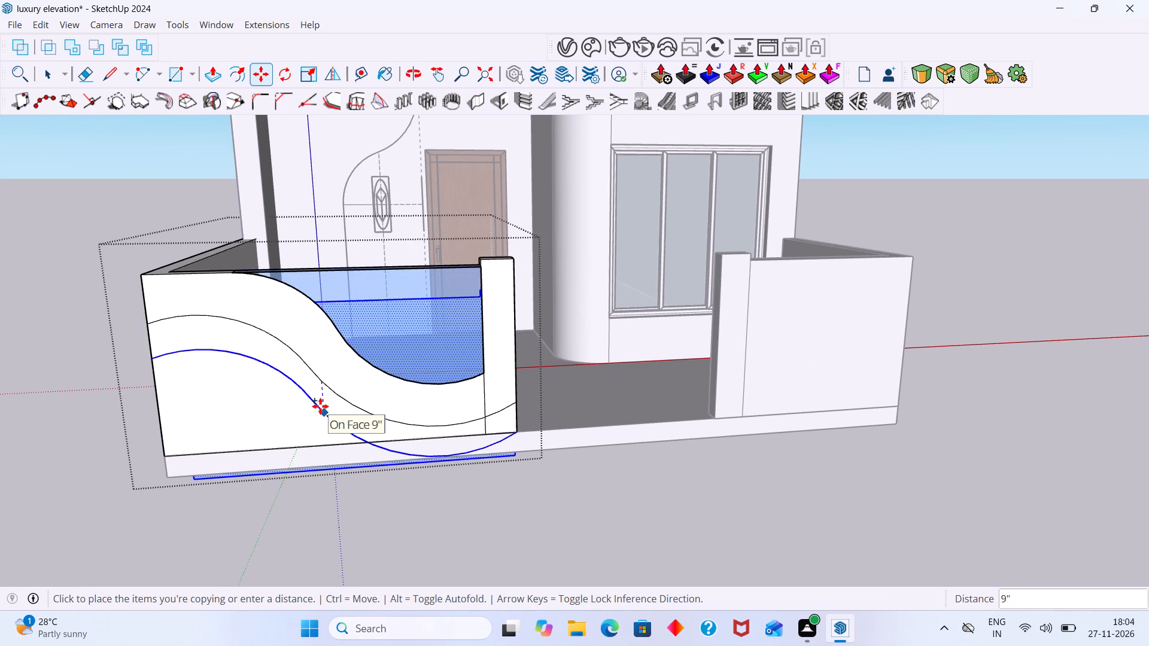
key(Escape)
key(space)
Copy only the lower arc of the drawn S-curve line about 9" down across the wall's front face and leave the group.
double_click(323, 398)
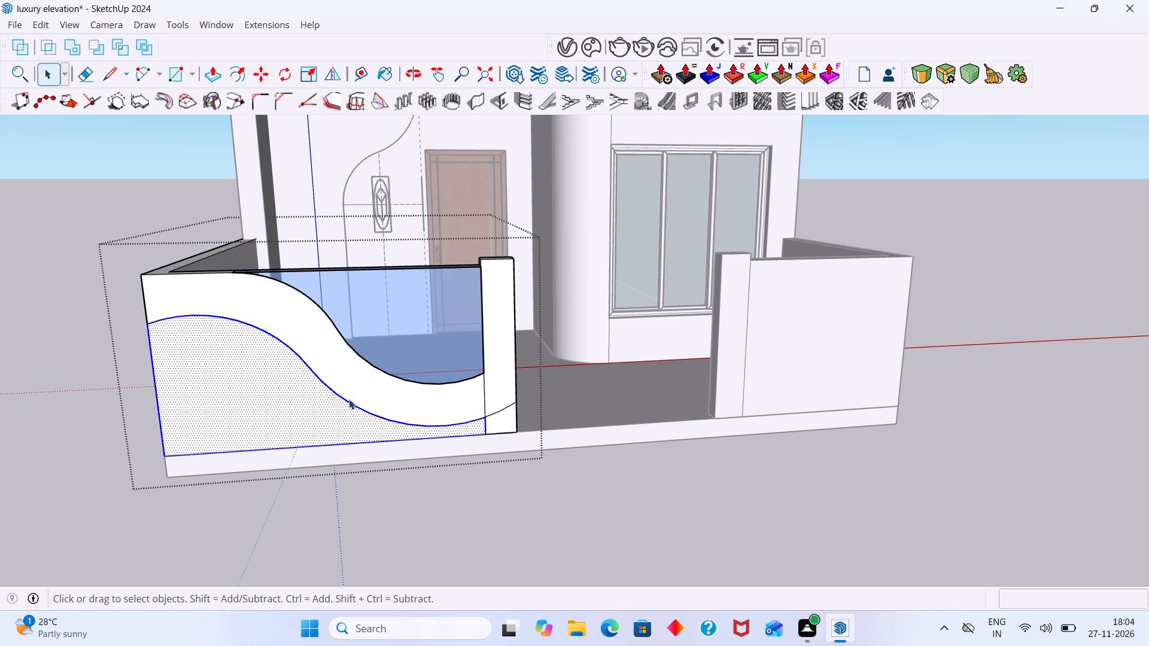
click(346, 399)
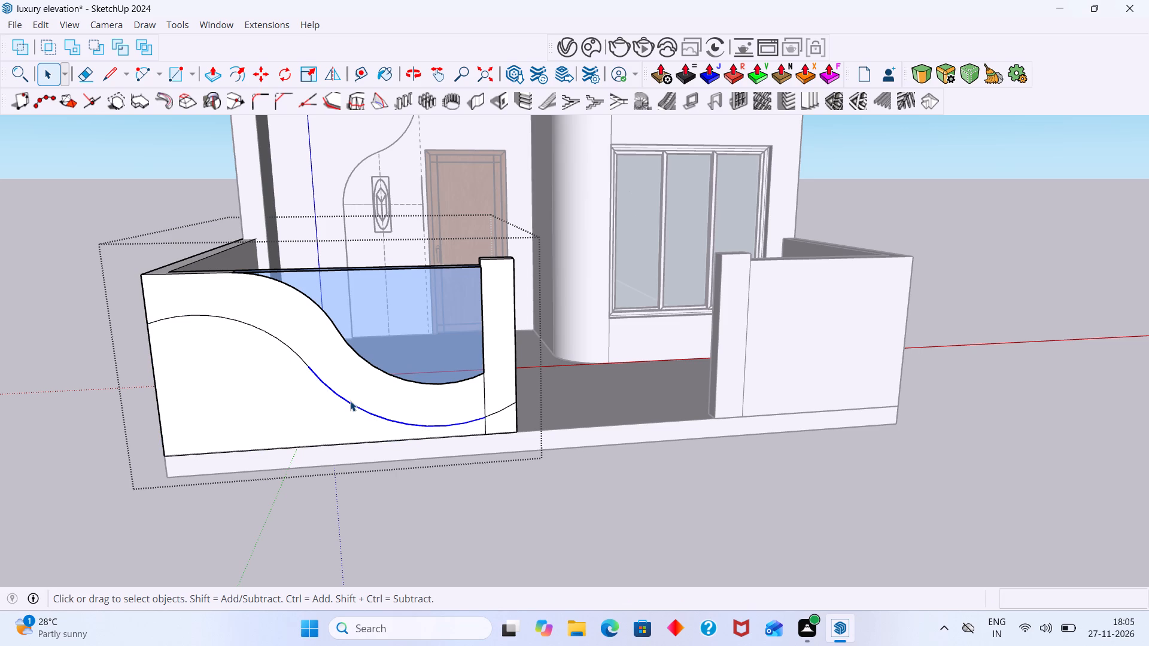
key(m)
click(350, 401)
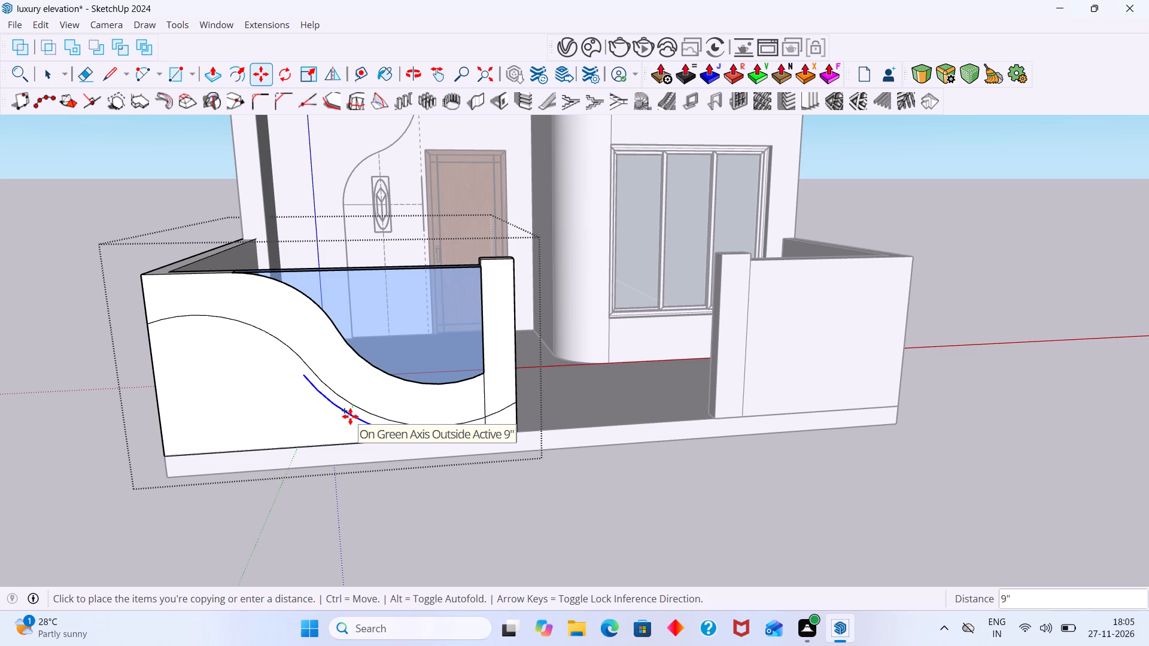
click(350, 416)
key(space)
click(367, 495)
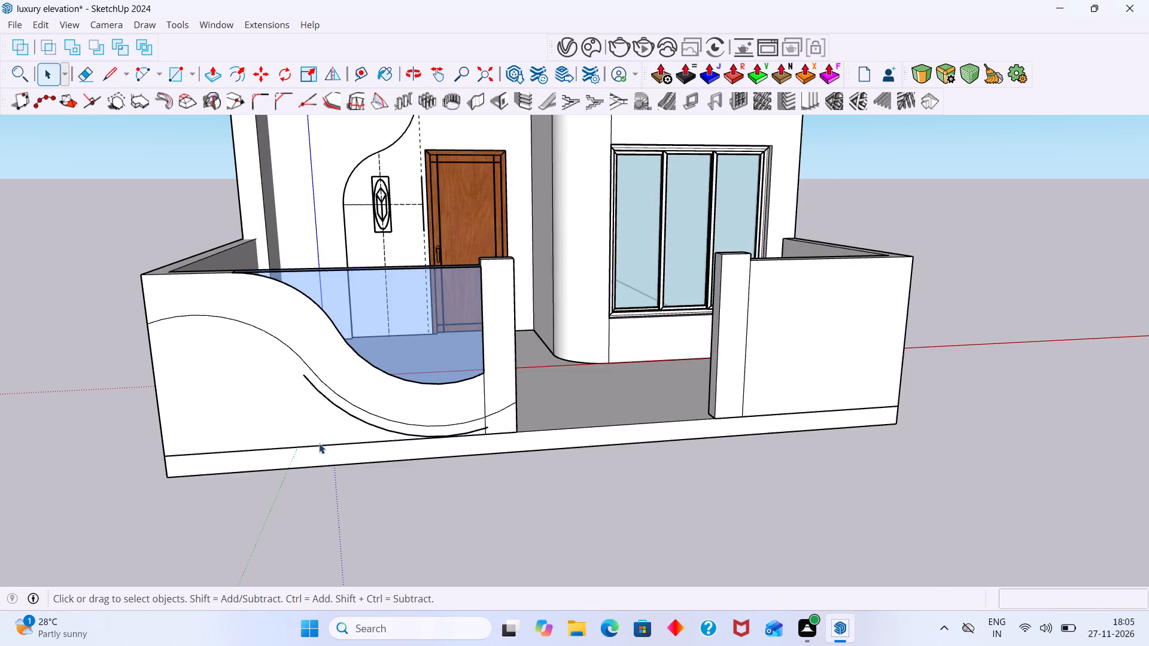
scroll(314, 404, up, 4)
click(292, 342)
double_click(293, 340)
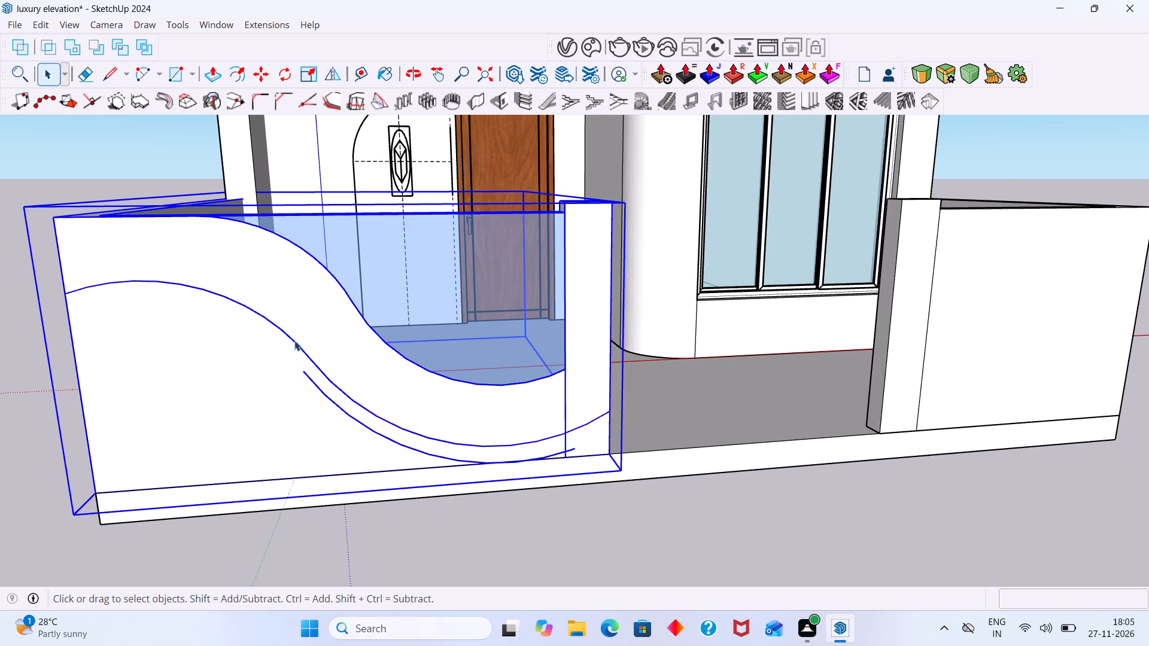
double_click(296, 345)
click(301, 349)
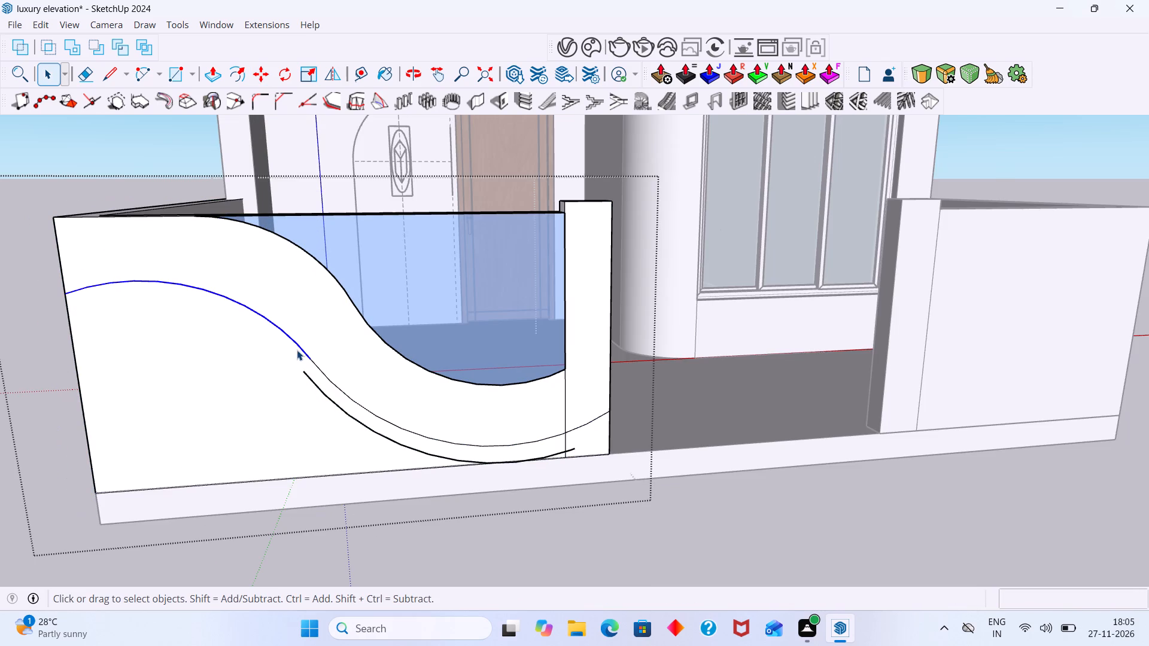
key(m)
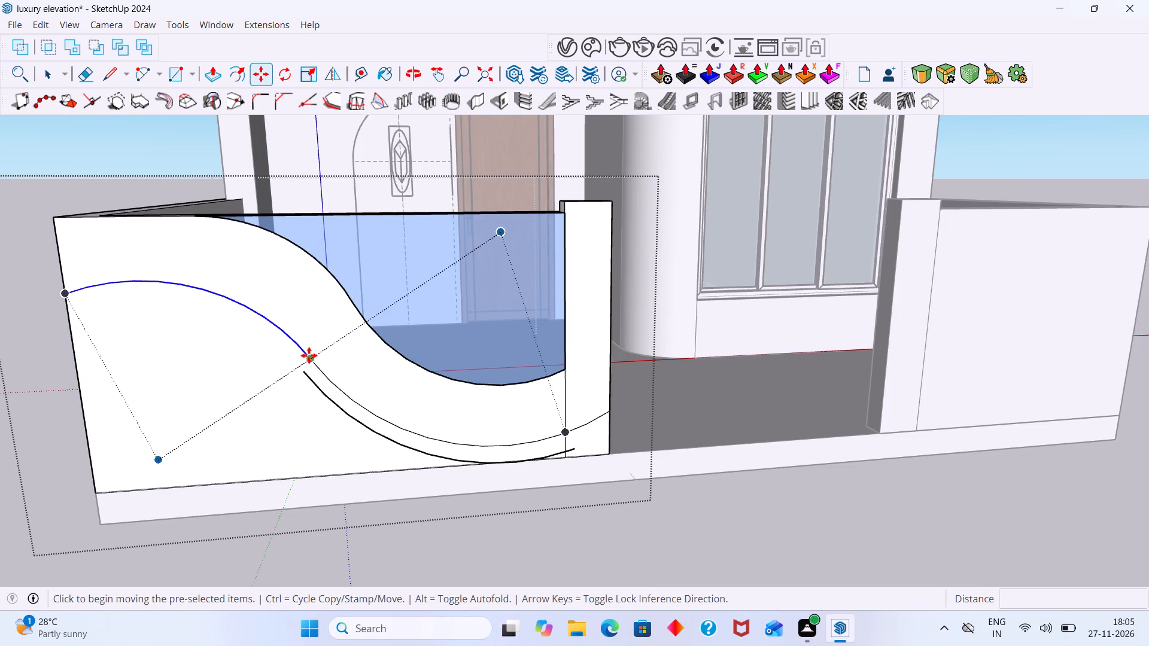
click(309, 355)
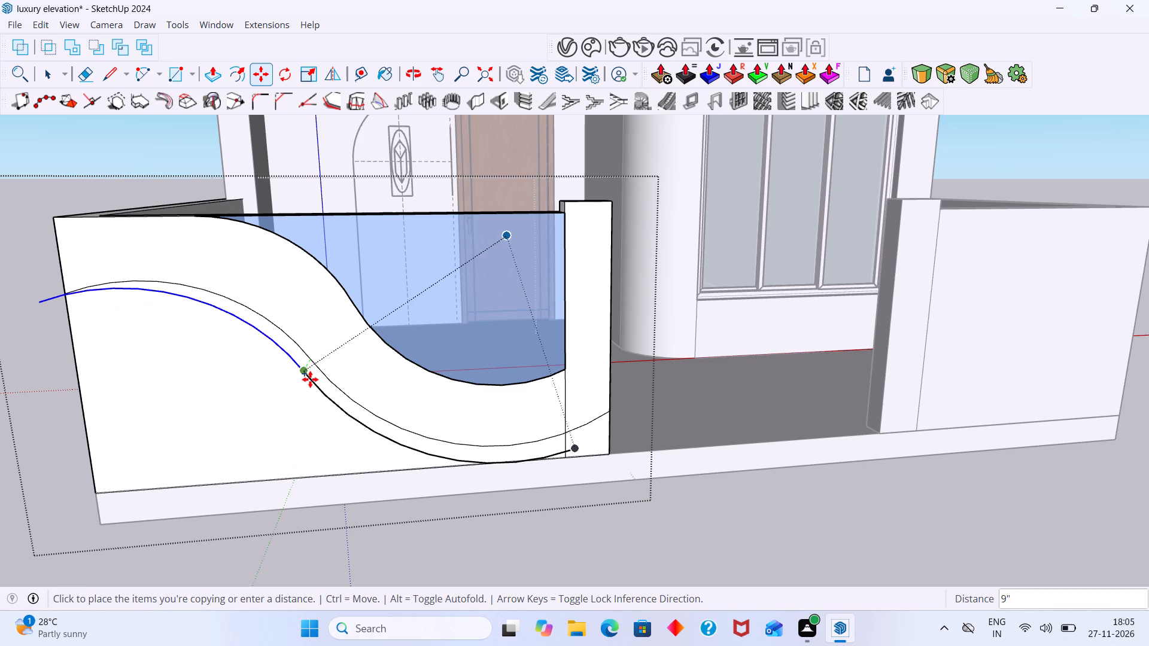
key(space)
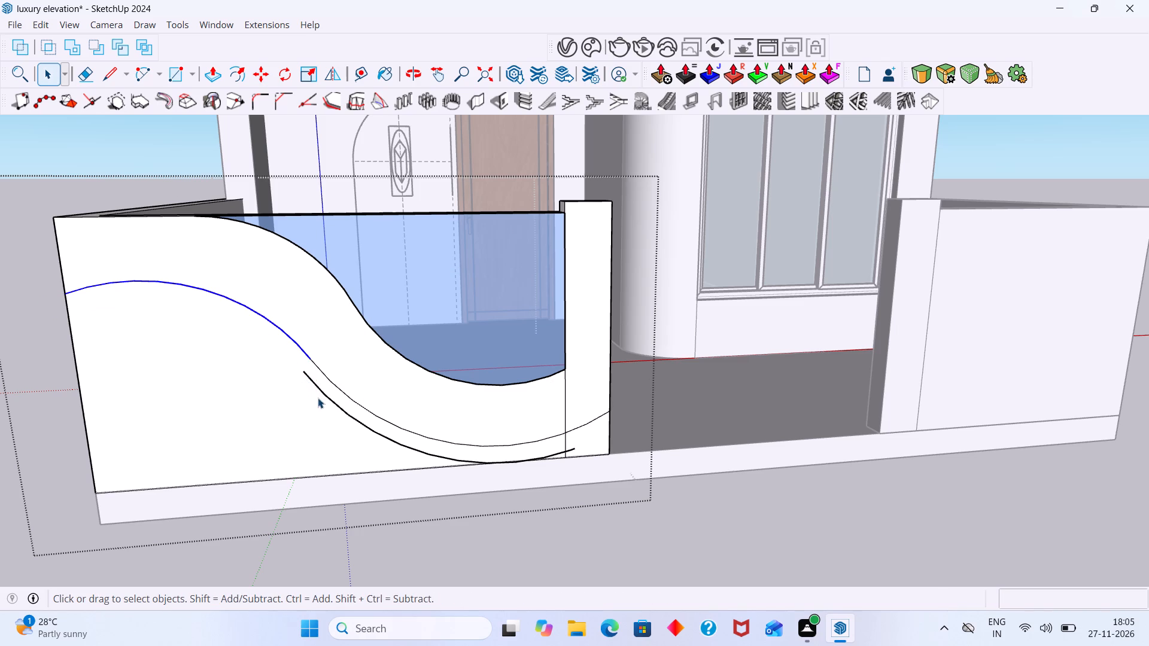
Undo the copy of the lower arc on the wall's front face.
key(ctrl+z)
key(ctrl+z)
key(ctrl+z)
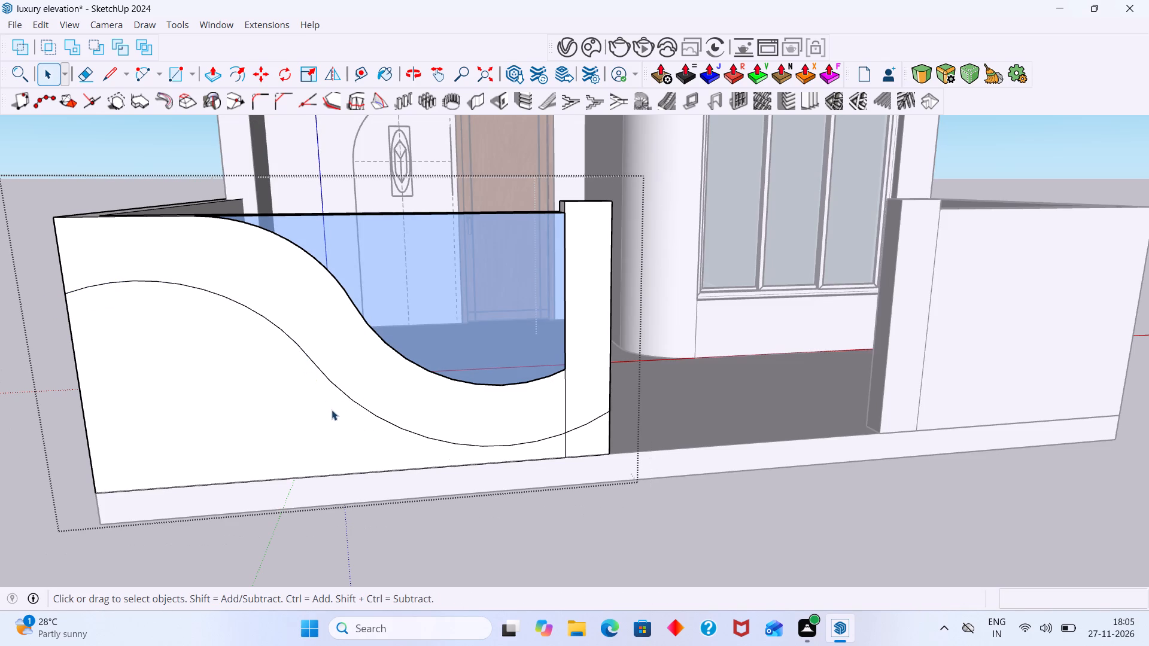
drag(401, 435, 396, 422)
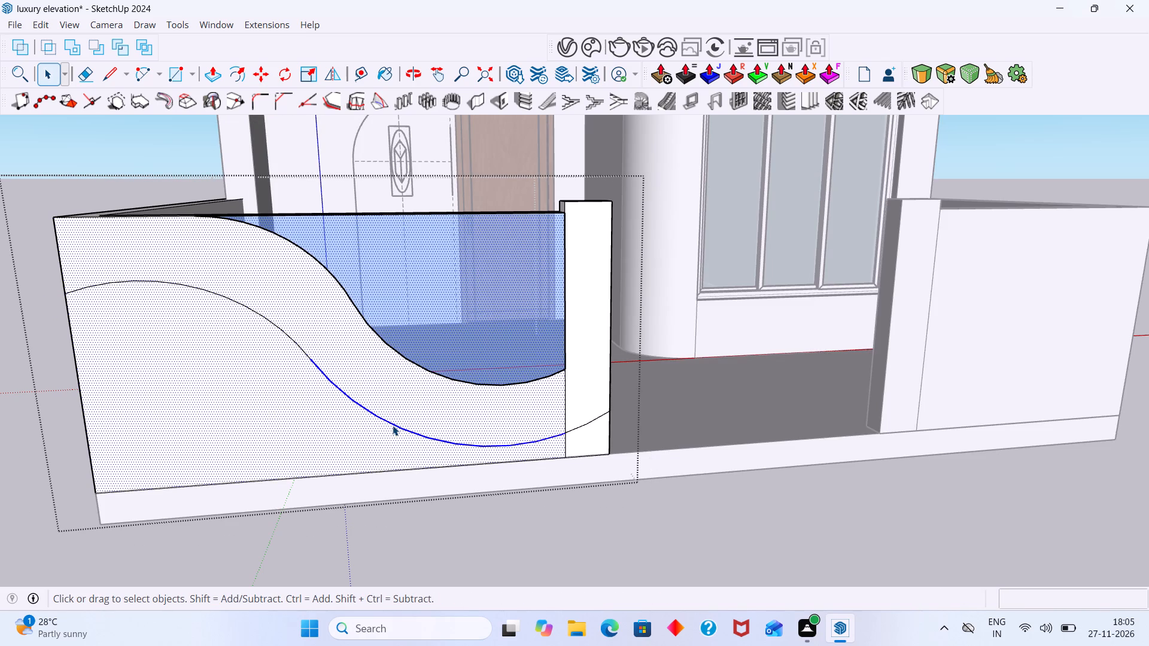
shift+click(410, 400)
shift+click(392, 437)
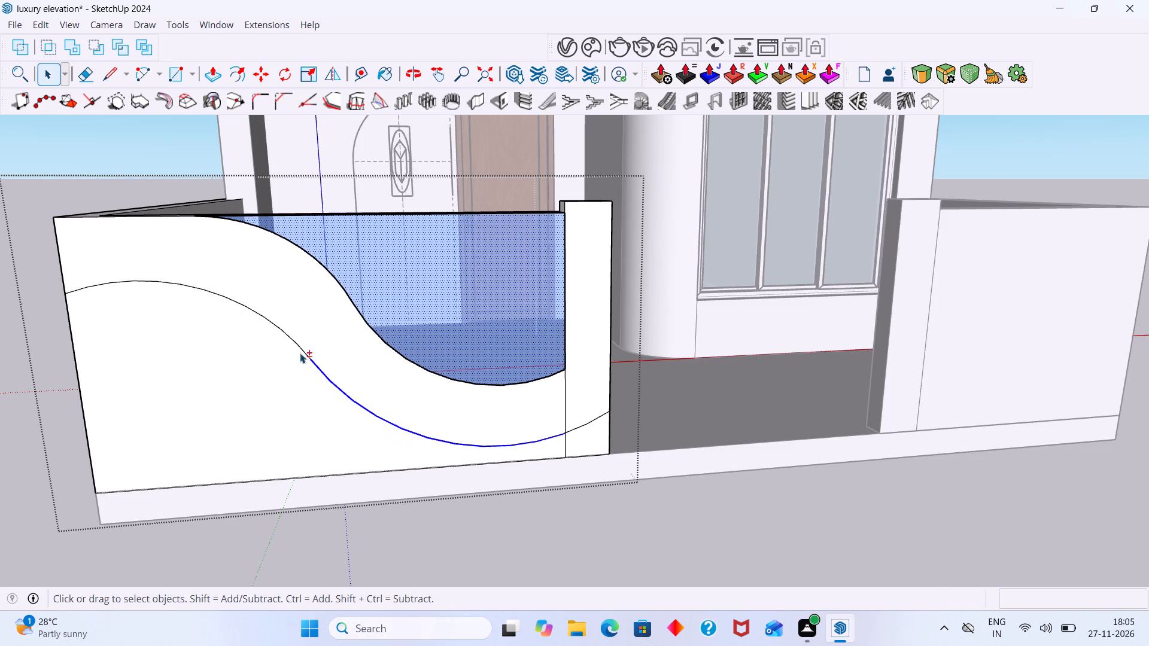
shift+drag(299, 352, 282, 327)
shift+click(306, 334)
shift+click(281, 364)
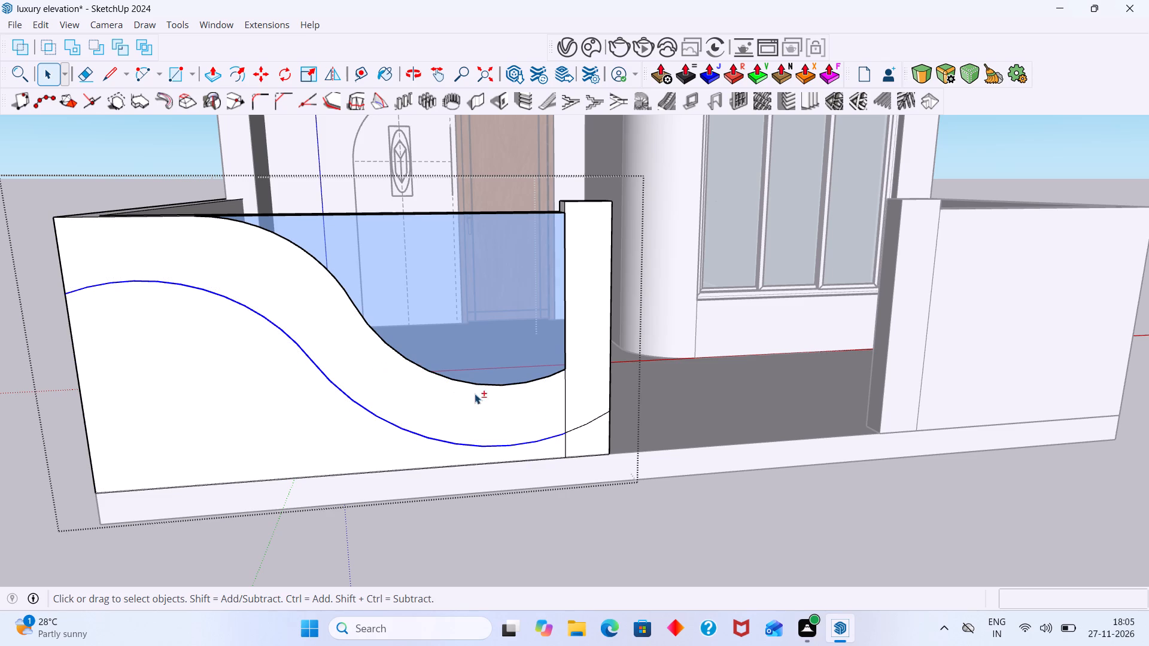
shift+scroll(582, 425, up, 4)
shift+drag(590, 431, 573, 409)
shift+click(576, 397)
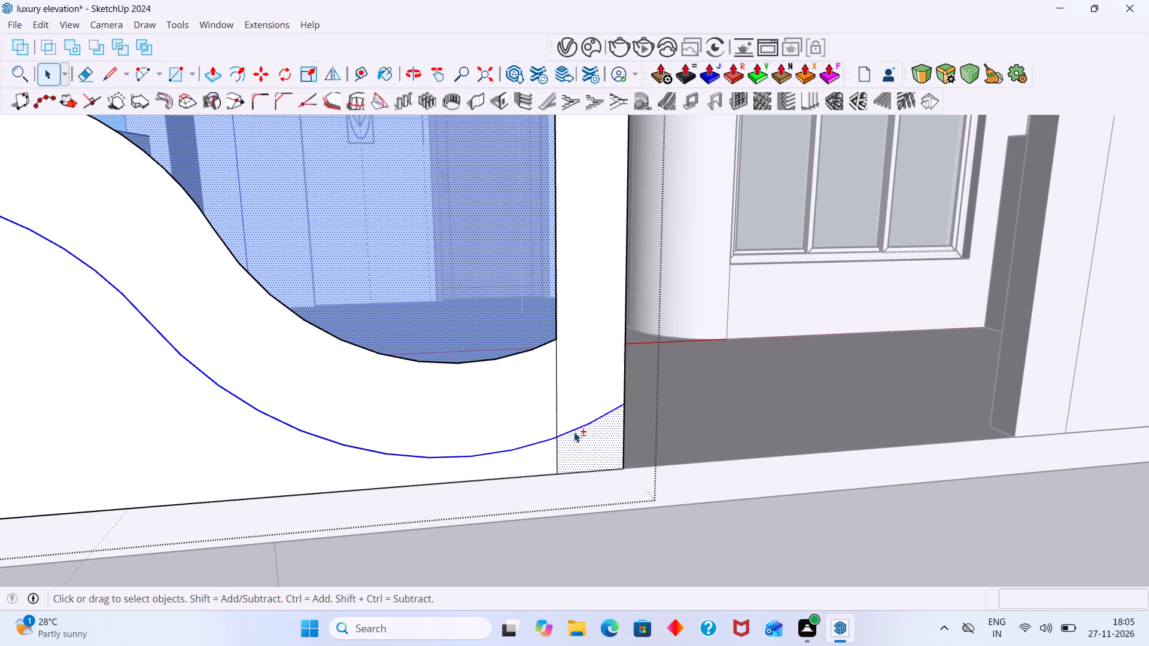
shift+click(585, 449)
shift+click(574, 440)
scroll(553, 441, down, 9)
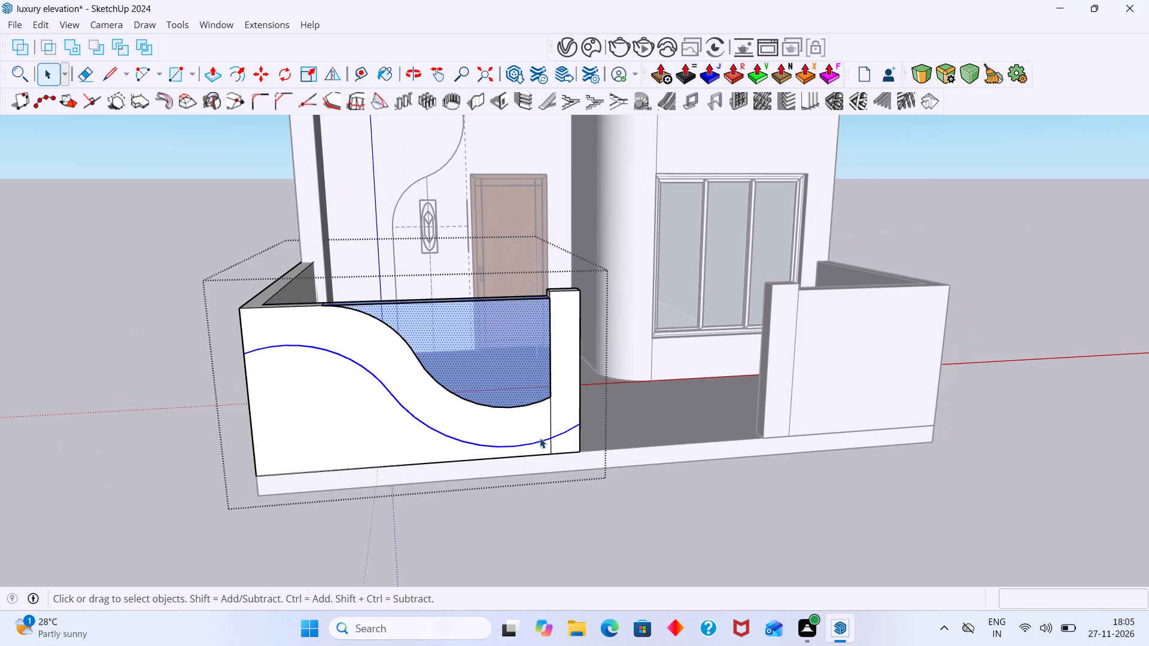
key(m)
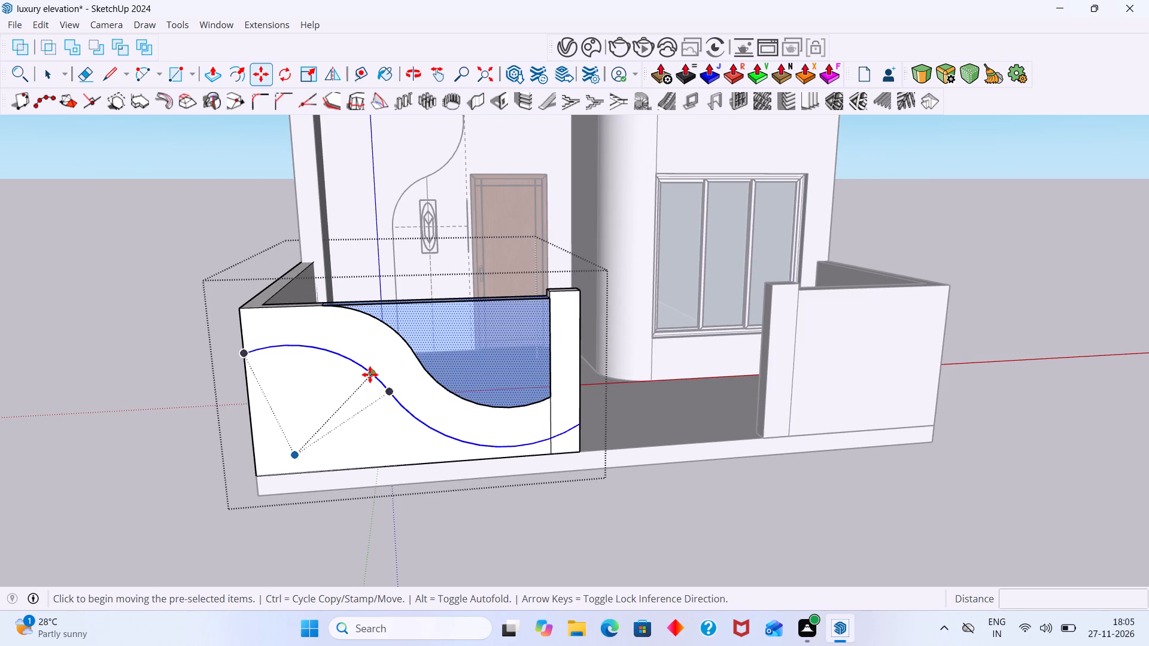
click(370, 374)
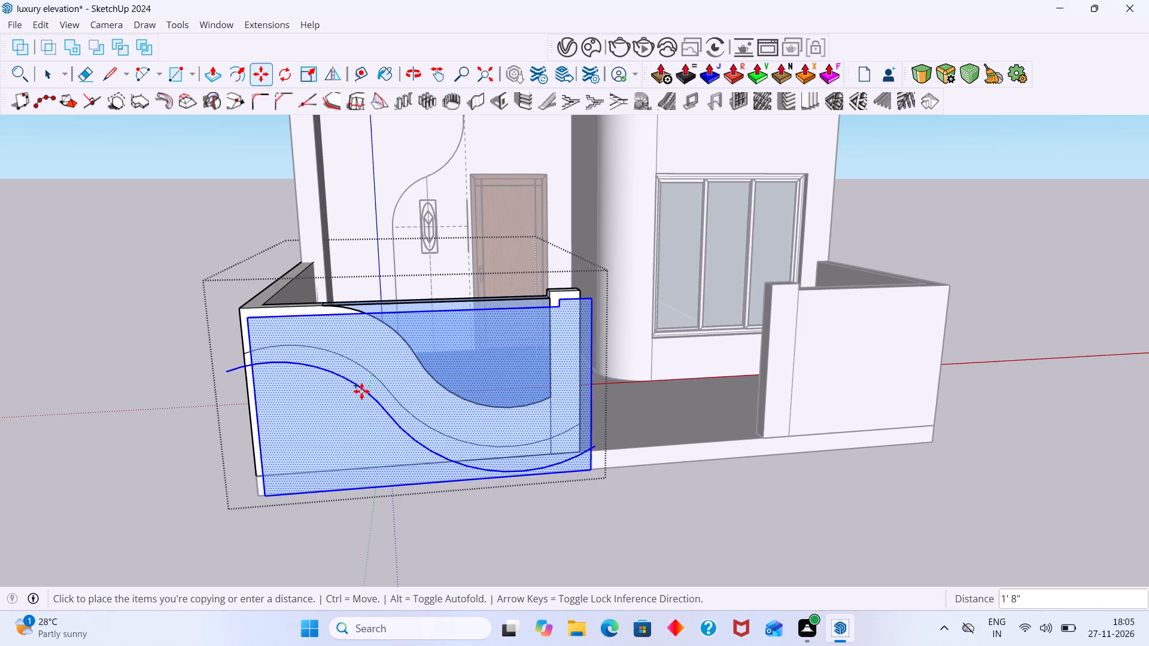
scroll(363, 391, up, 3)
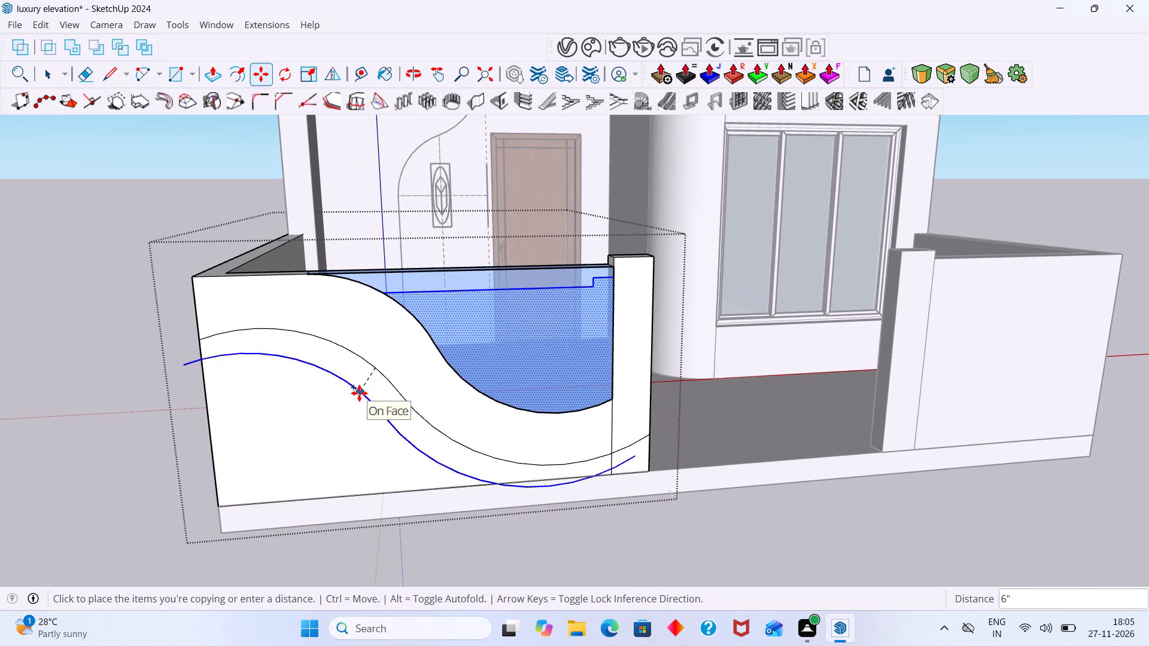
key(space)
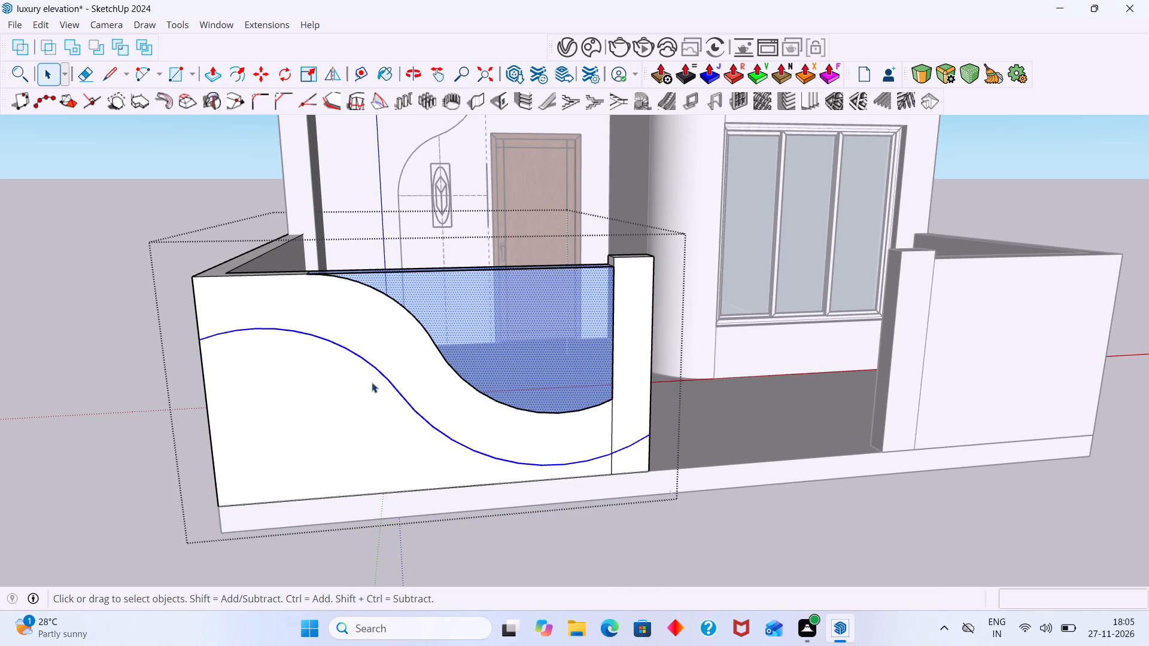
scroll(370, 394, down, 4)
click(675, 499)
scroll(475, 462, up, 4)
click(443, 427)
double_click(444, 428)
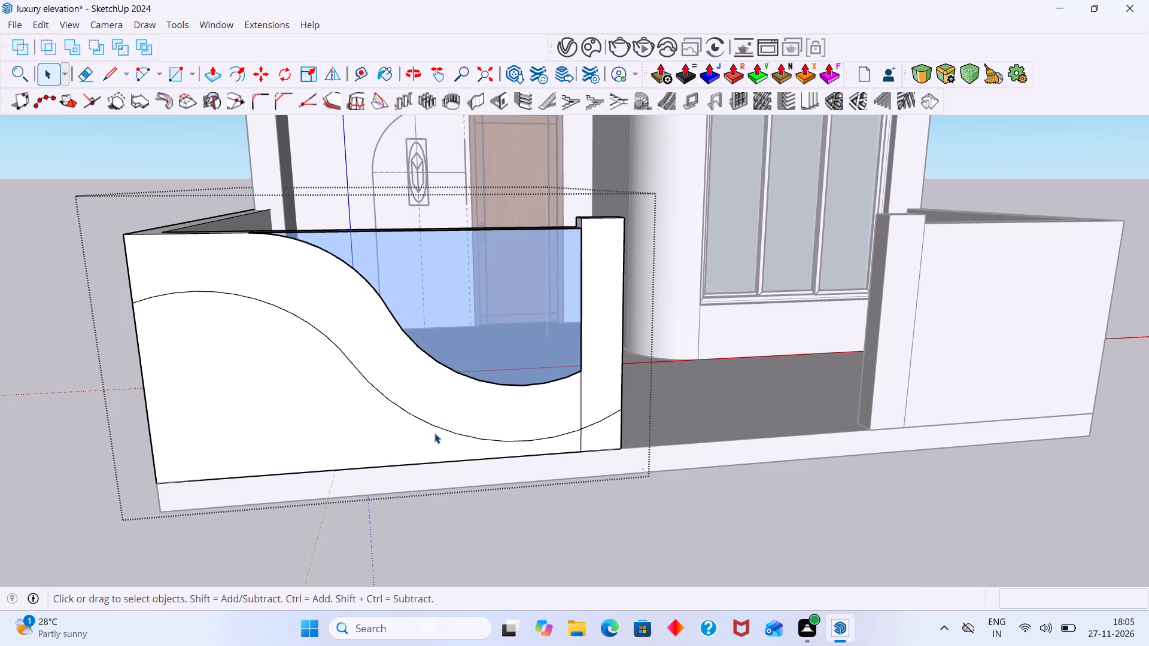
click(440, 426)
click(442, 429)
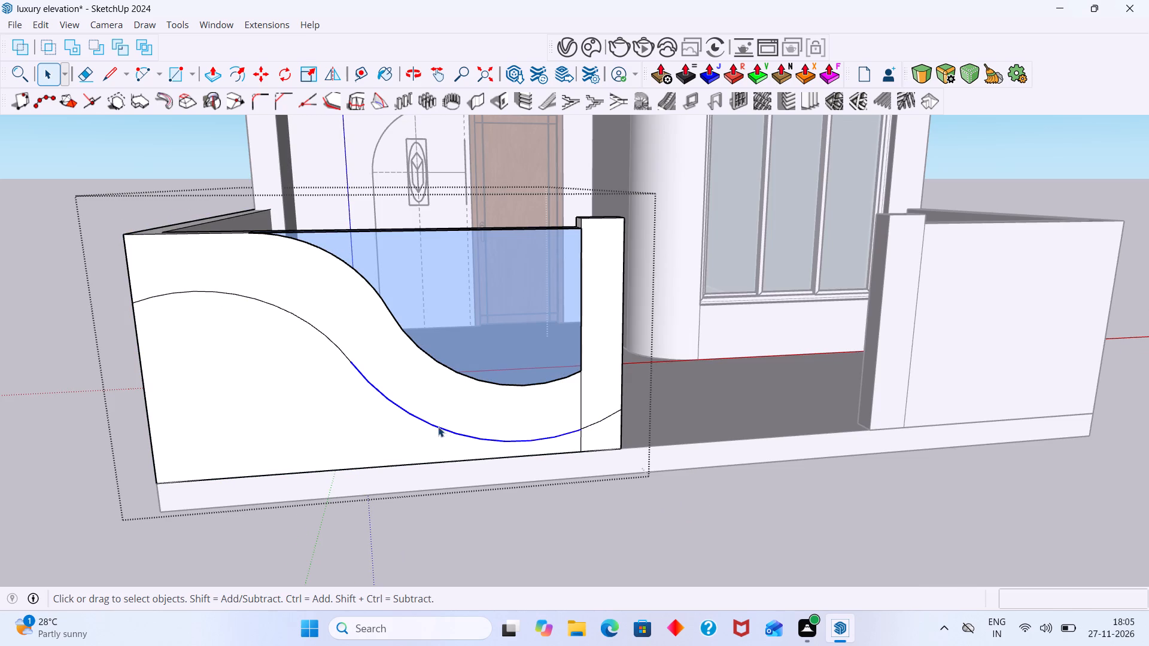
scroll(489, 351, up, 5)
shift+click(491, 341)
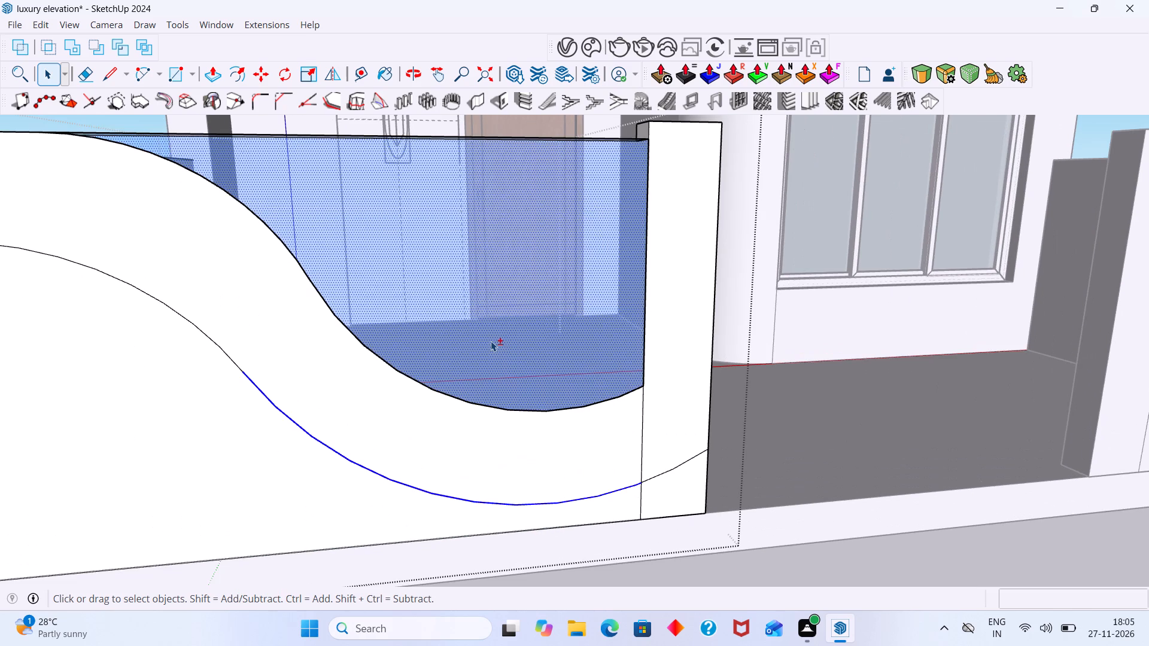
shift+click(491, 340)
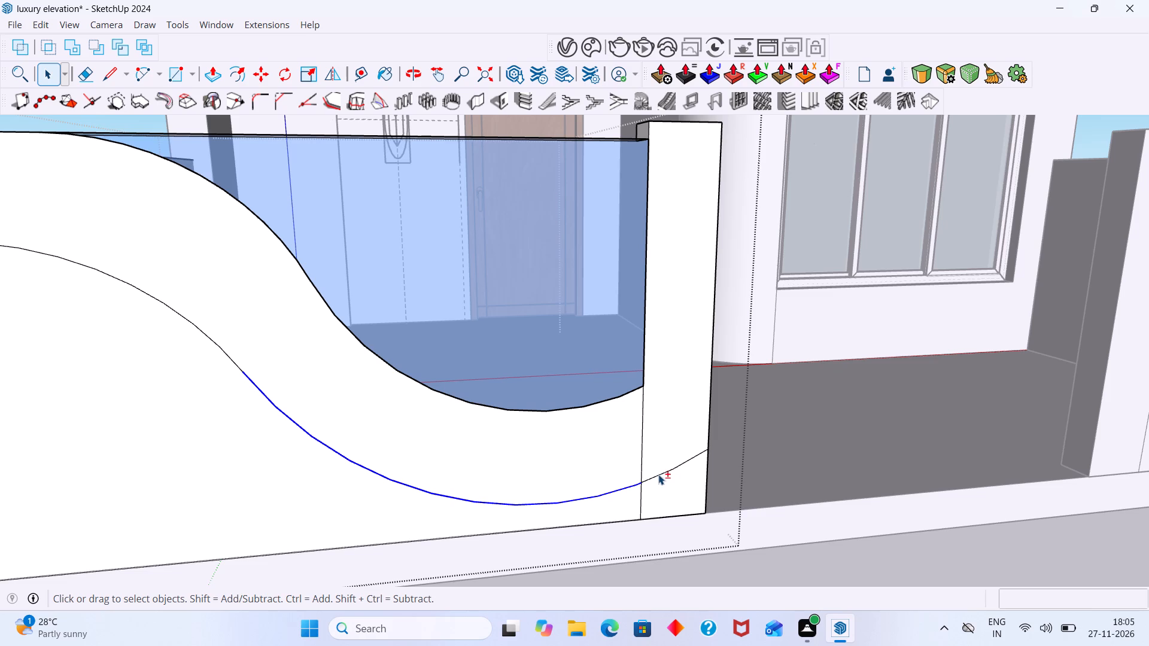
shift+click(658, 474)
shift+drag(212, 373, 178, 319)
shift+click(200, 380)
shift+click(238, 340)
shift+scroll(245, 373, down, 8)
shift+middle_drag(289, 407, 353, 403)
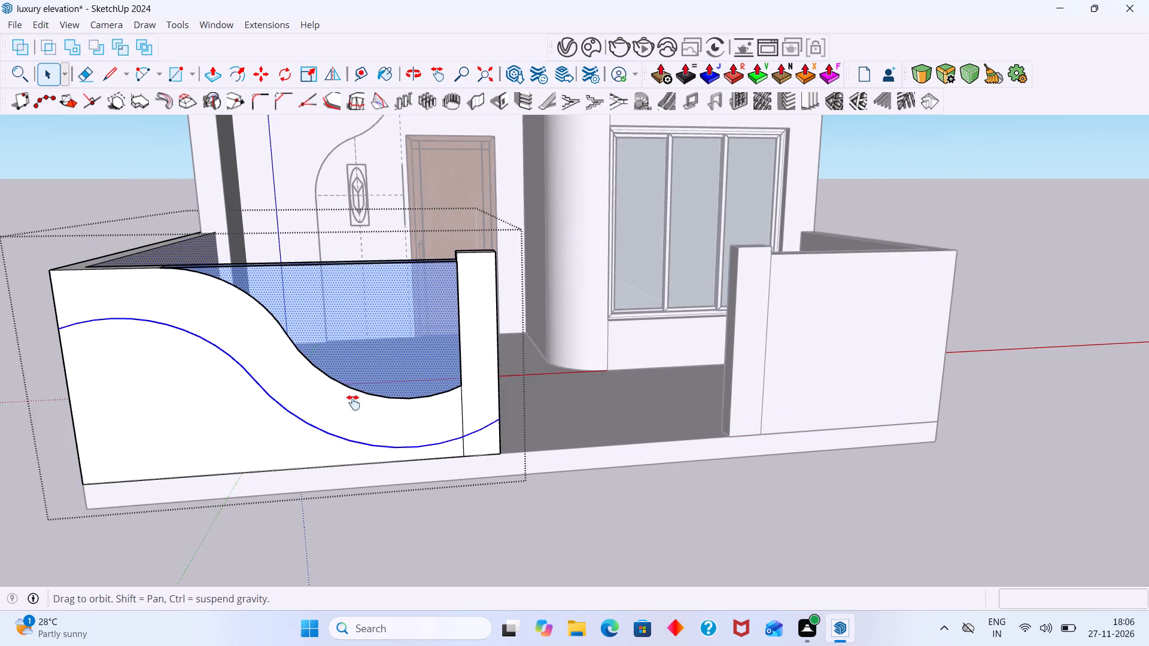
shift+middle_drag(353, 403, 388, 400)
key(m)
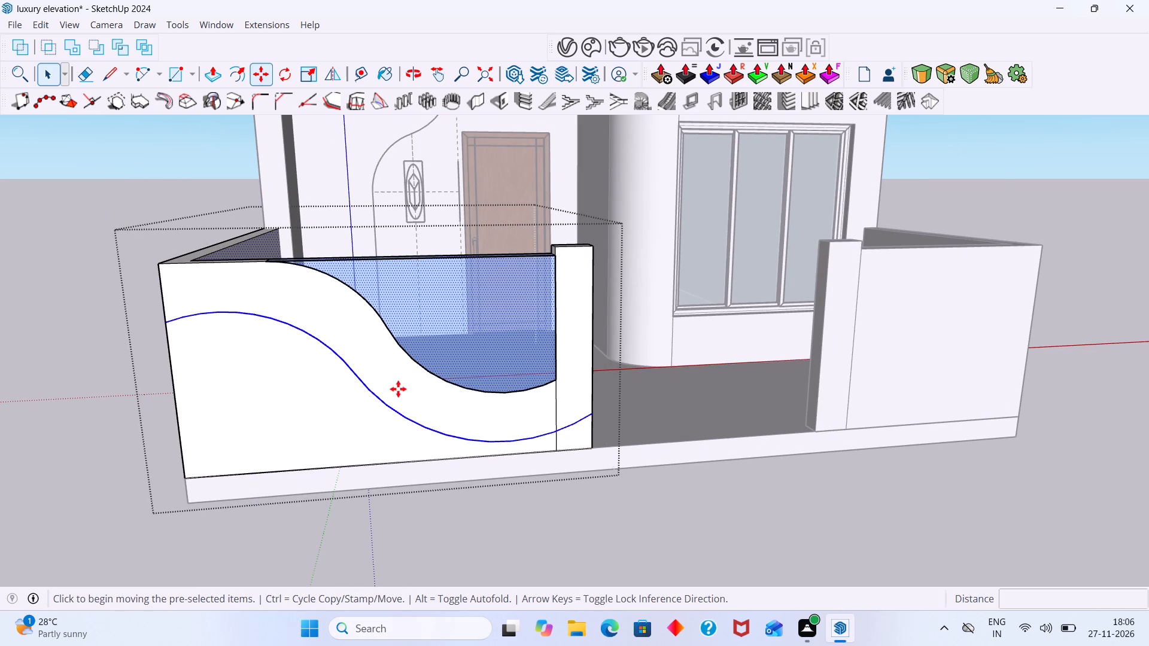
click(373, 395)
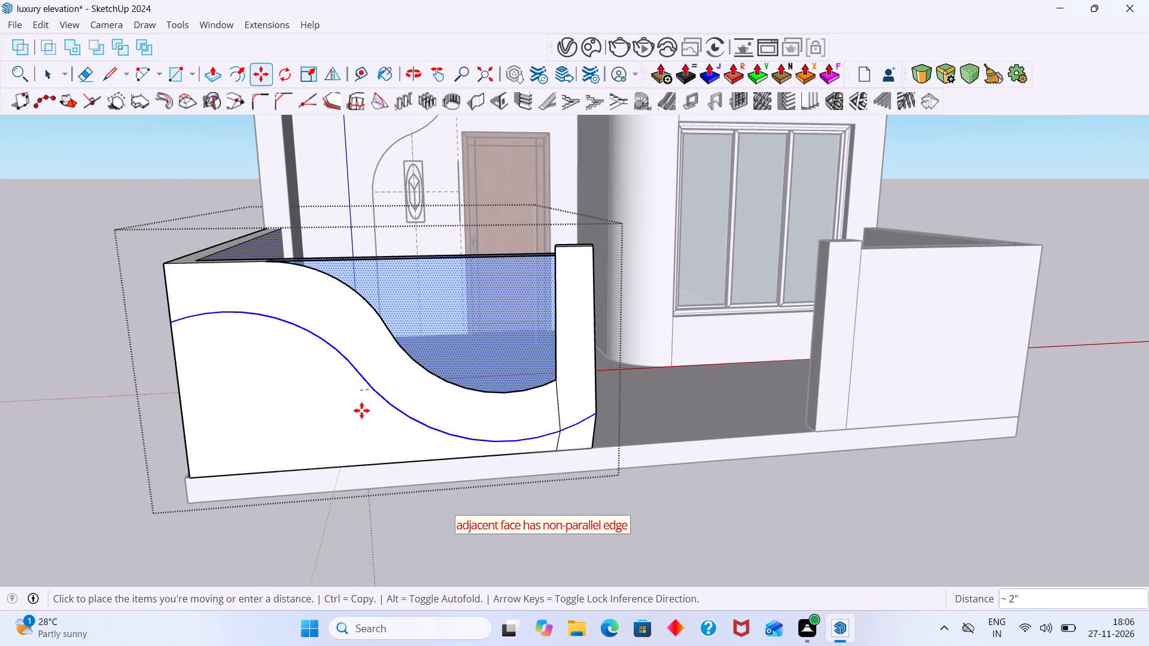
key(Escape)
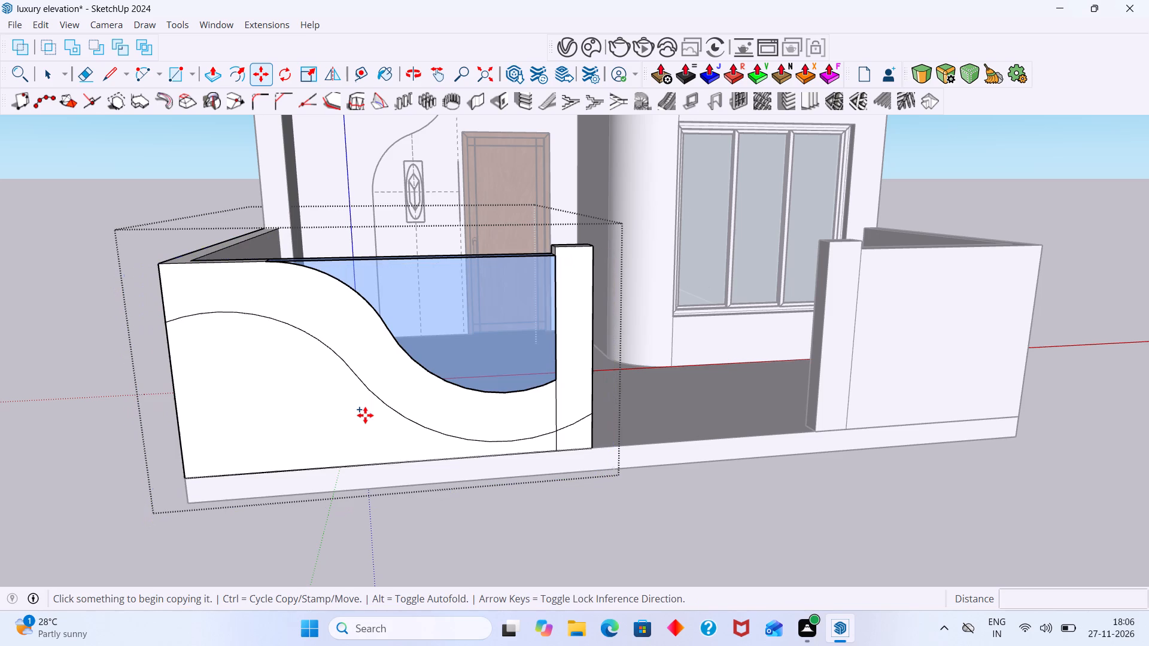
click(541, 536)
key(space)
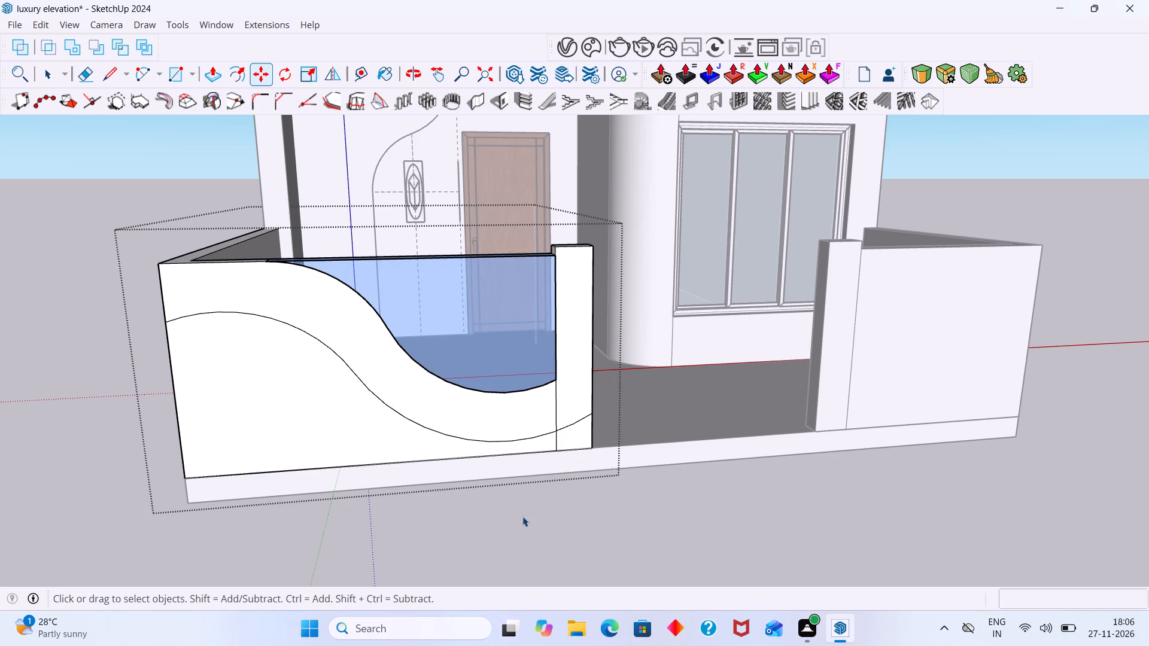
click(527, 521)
Copy the full S-curve line, including its gate-pillar segment, about 5" down the wall's front face and leave the group.
scroll(436, 456, up, 2)
scroll(425, 438, down, 10)
scroll(389, 401, up, 2)
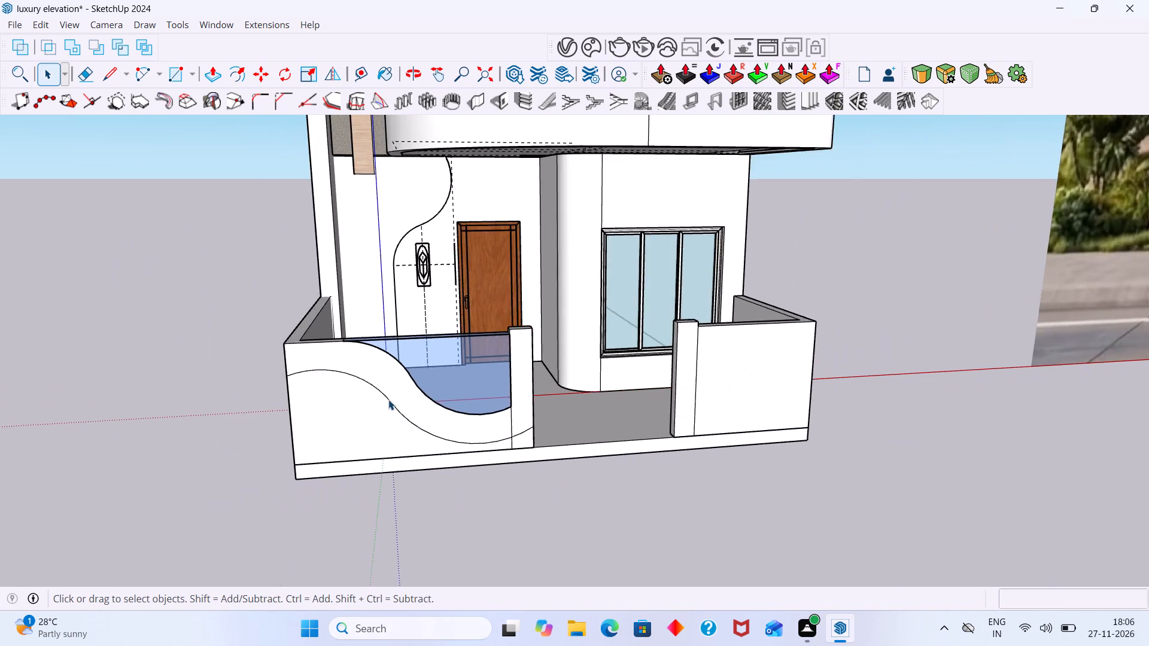
scroll(388, 400, up, 2)
click(386, 399)
double_click(387, 395)
click(392, 403)
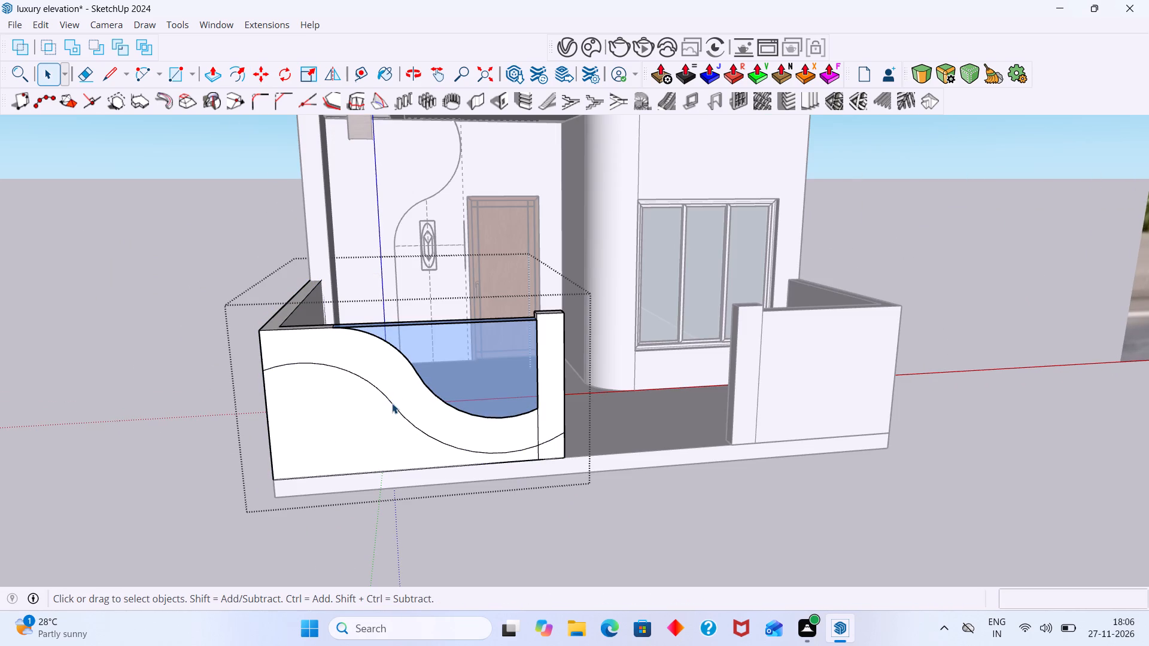
shift+click(425, 434)
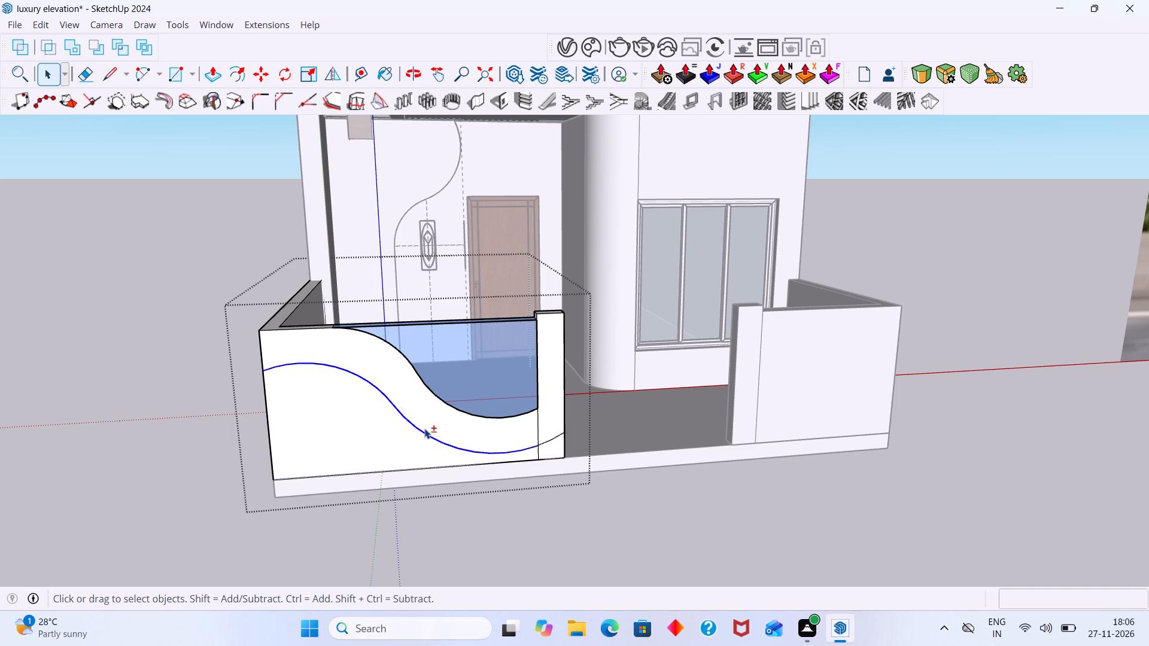
shift+click(546, 440)
key(m)
click(475, 452)
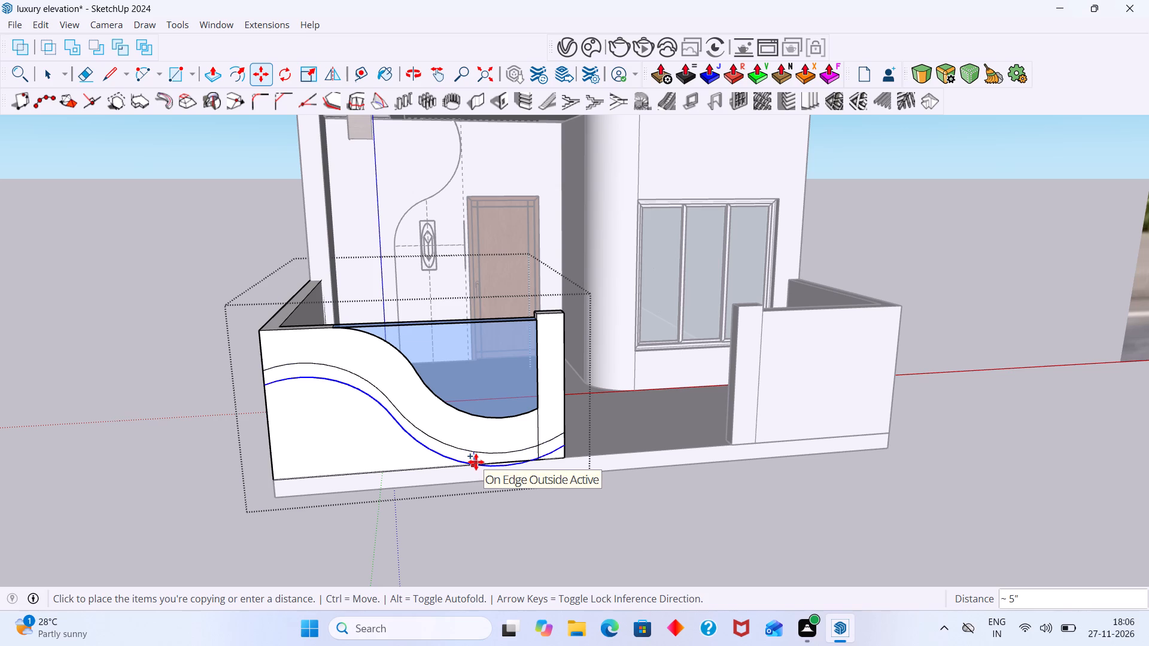
click(476, 462)
click(476, 462)
key(space)
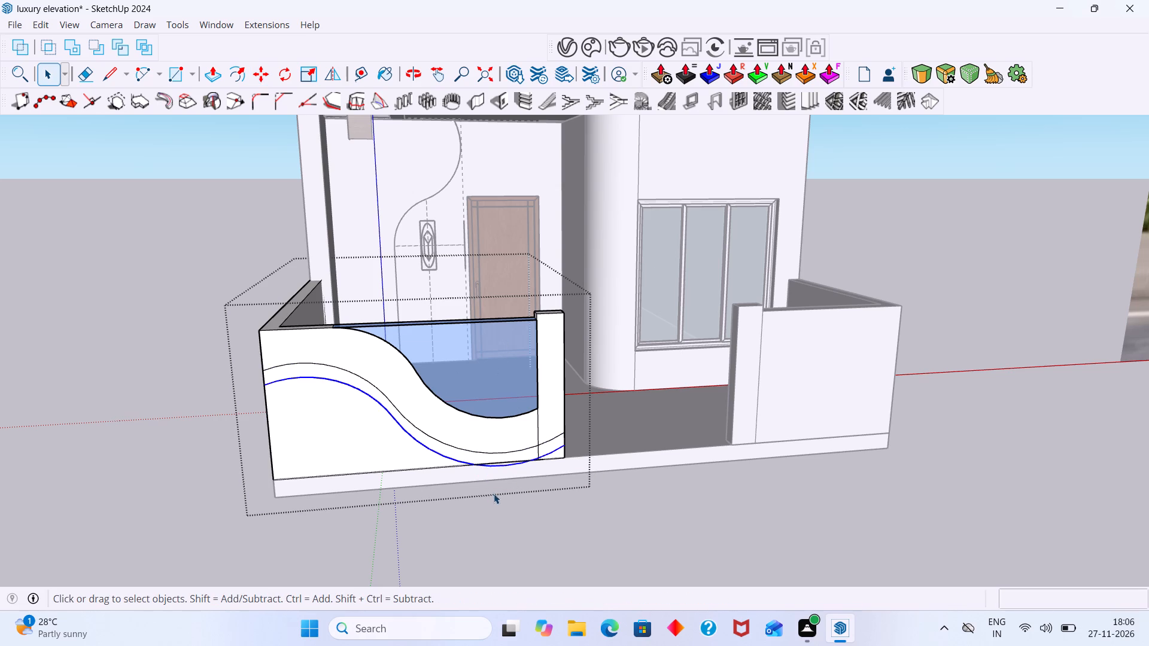
click(503, 496)
Delete the part of the copied S-curve that overhangs below the bottom edge of the wall, and leave the group.
scroll(503, 481, up, 11)
middle_click(493, 458)
scroll(493, 456, up, 3)
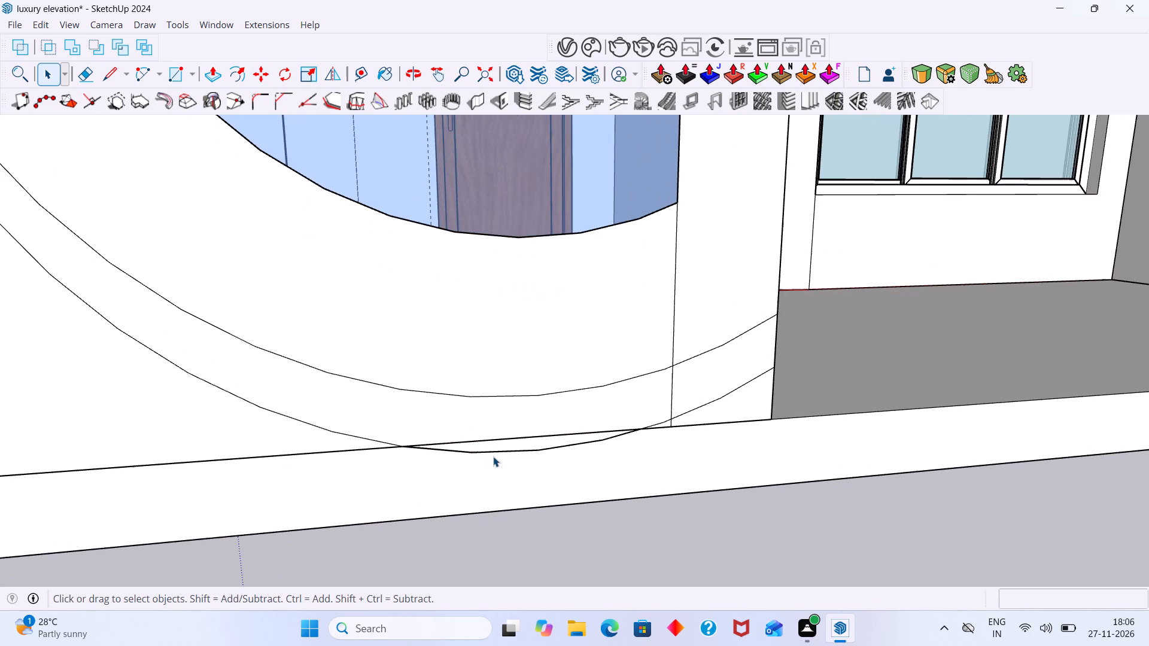
click(490, 454)
double_click(490, 454)
click(491, 452)
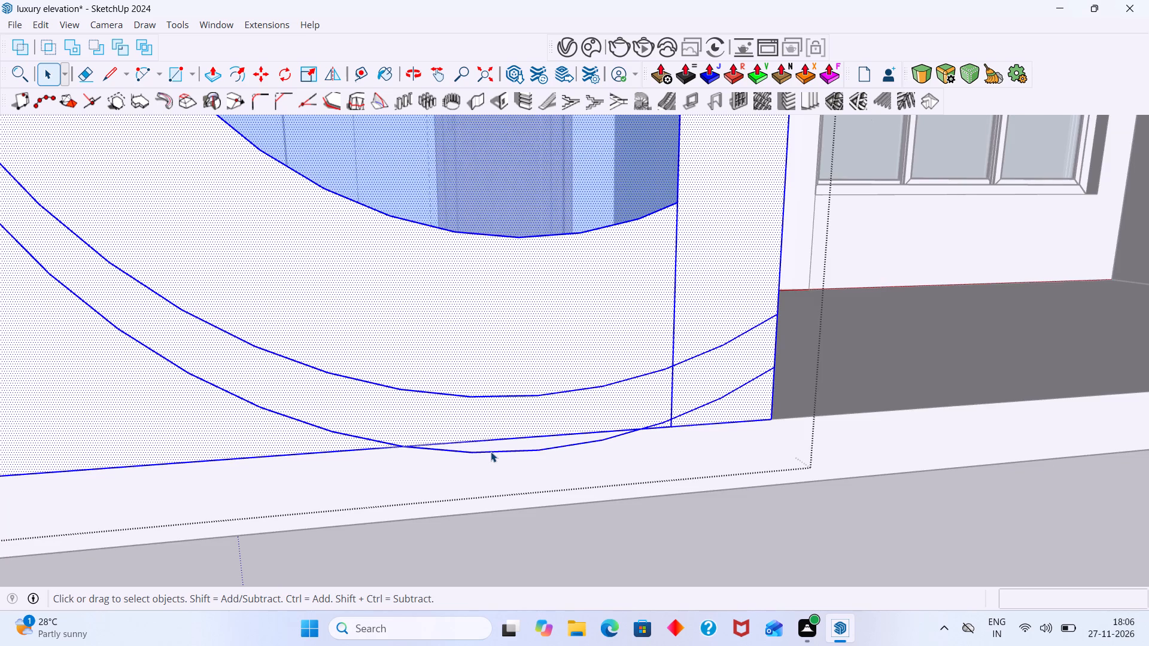
double_click(492, 452)
key(Delete)
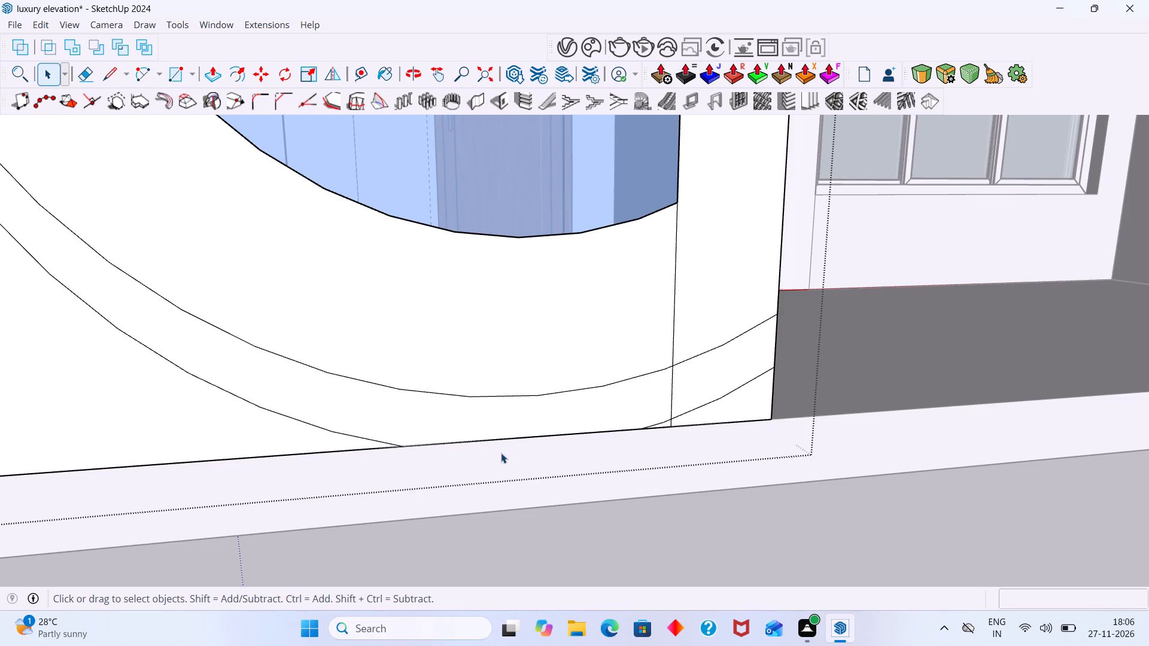
scroll(502, 450, down, 13)
click(591, 498)
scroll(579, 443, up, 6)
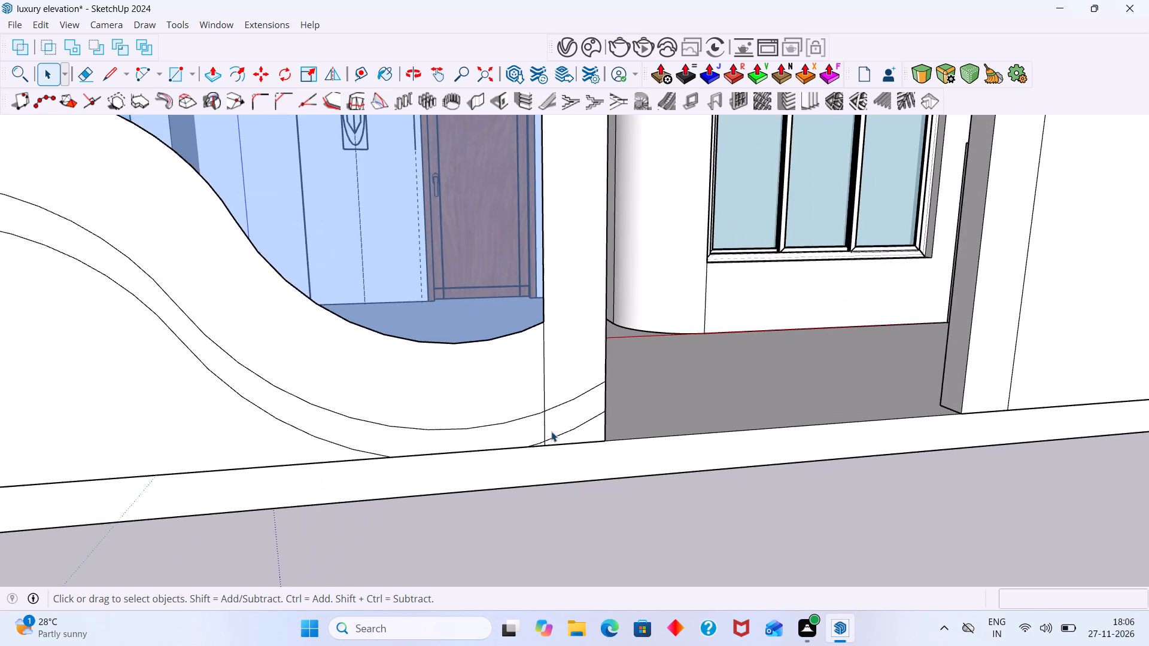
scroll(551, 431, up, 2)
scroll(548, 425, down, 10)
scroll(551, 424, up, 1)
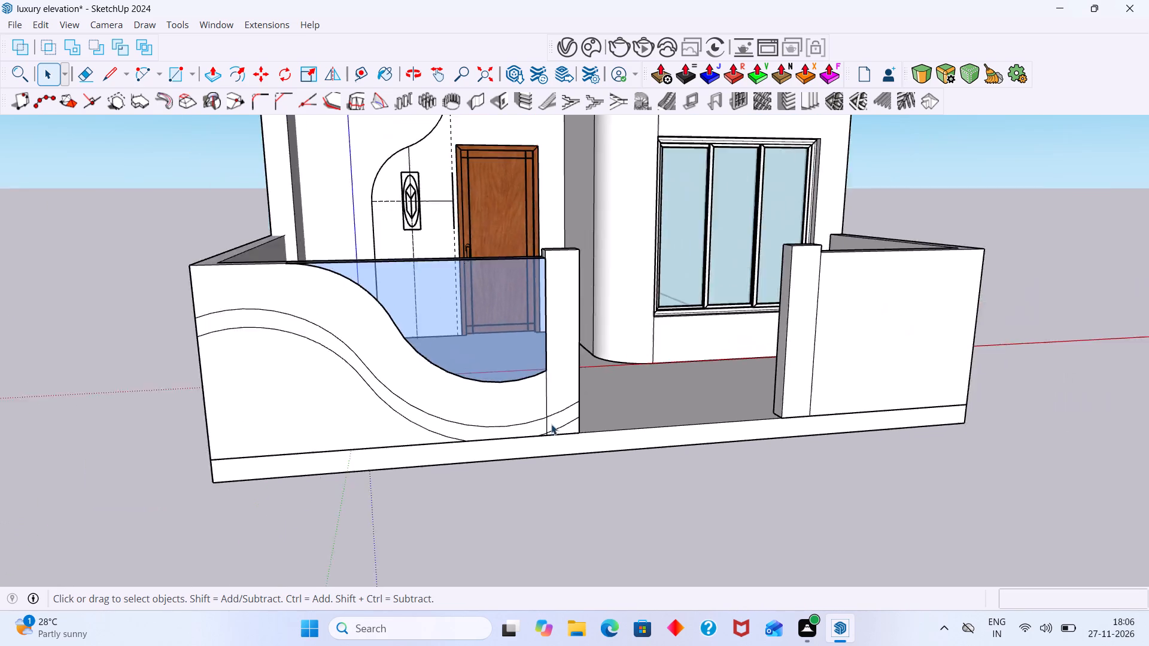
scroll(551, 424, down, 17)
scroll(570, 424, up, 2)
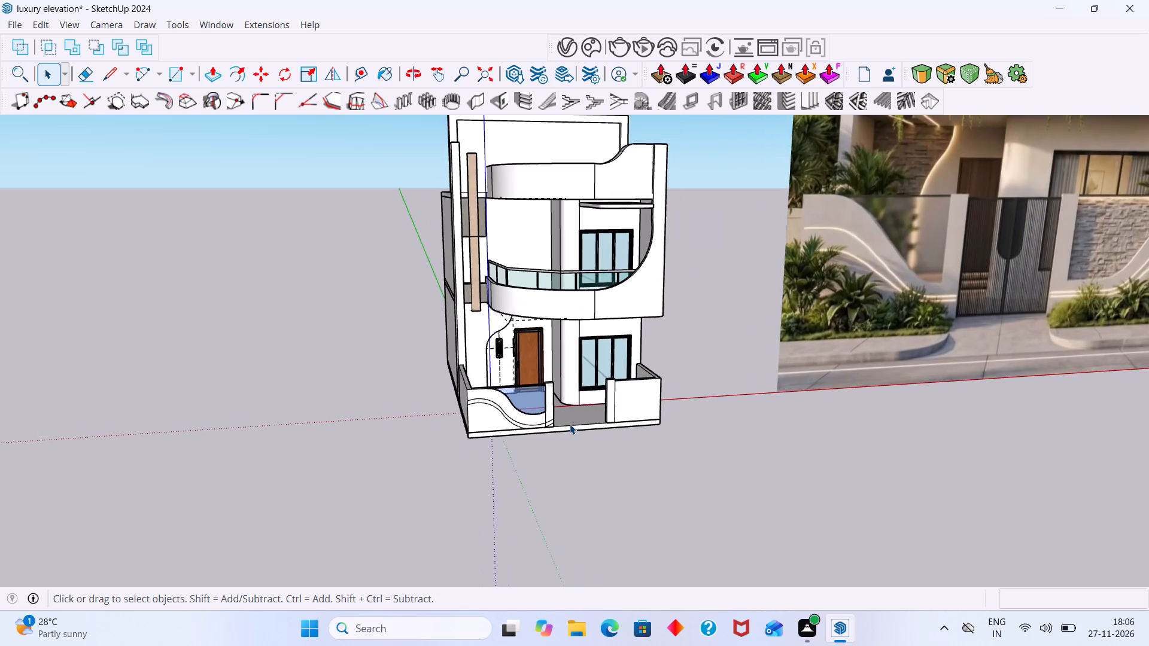
Copy all segments of the lower S-curve line, including the gate-pillar pieces, about 1" up toward the upper line on the wall's front face.
scroll(570, 424, up, 20)
scroll(570, 424, up, 1)
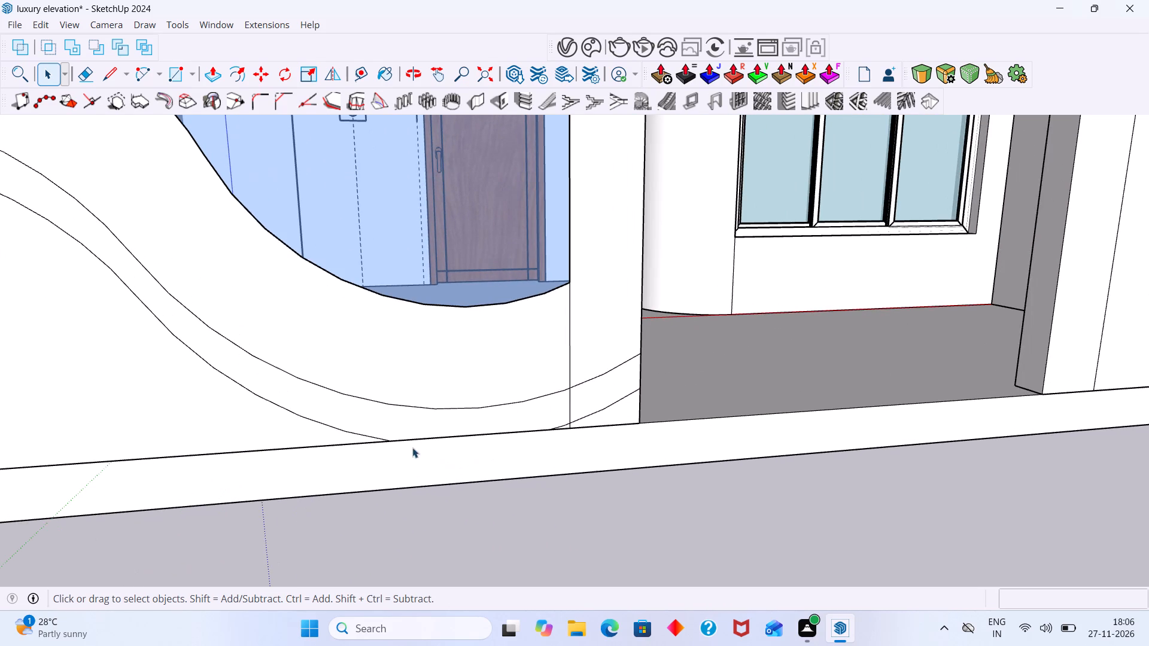
click(372, 434)
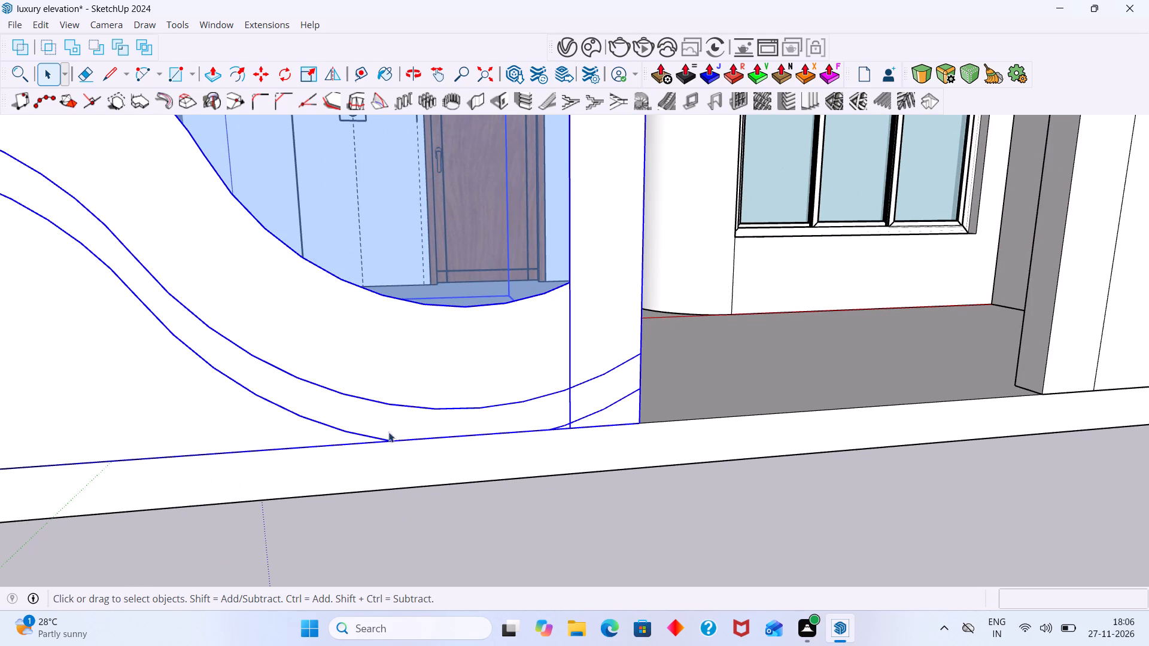
scroll(401, 423, down, 11)
scroll(422, 428, up, 3)
double_click(383, 427)
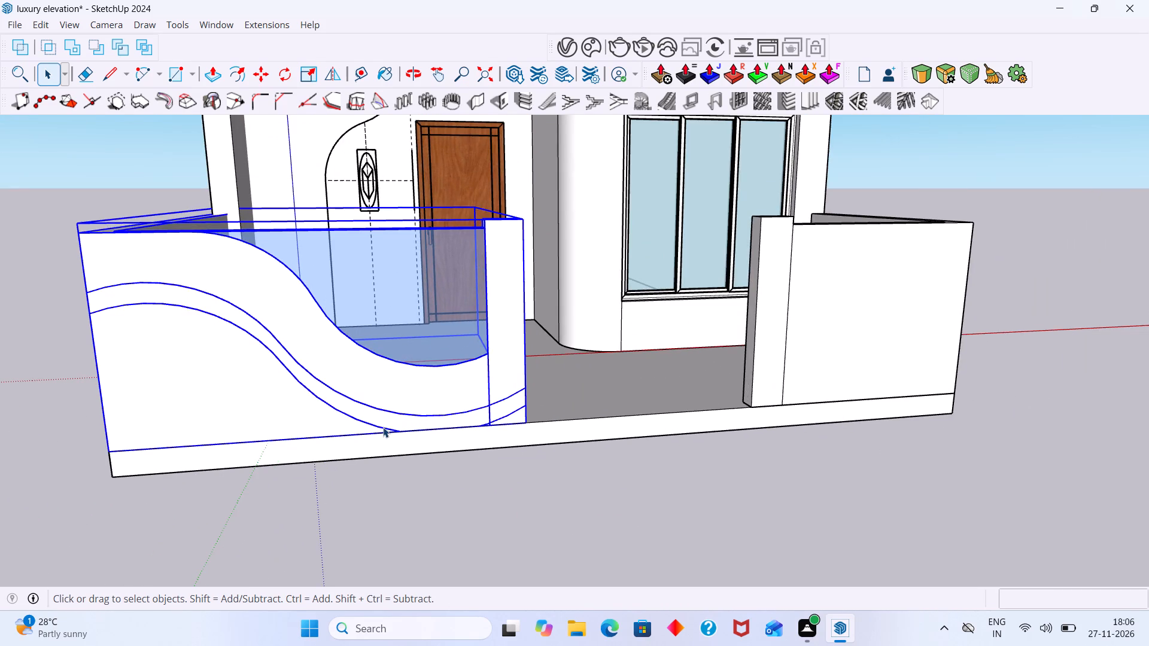
click(371, 425)
shift+middle_drag(395, 415, 550, 445)
shift+scroll(438, 408, up, 3)
shift+drag(425, 386, 405, 345)
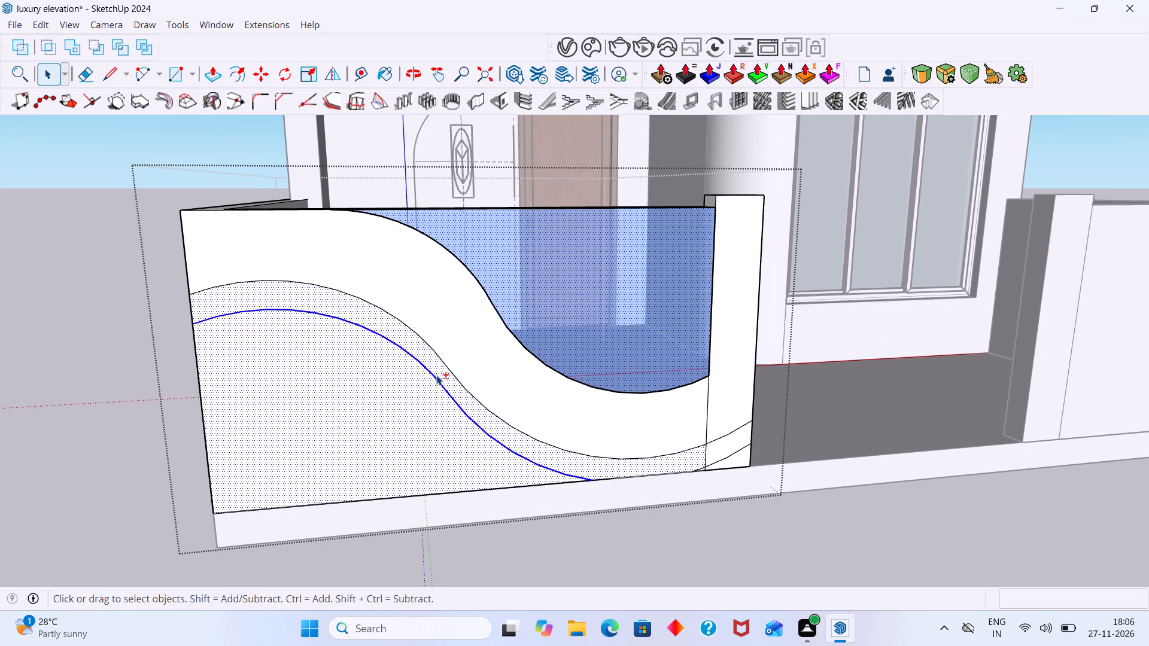
shift+click(436, 376)
shift+click(406, 404)
shift+click(441, 383)
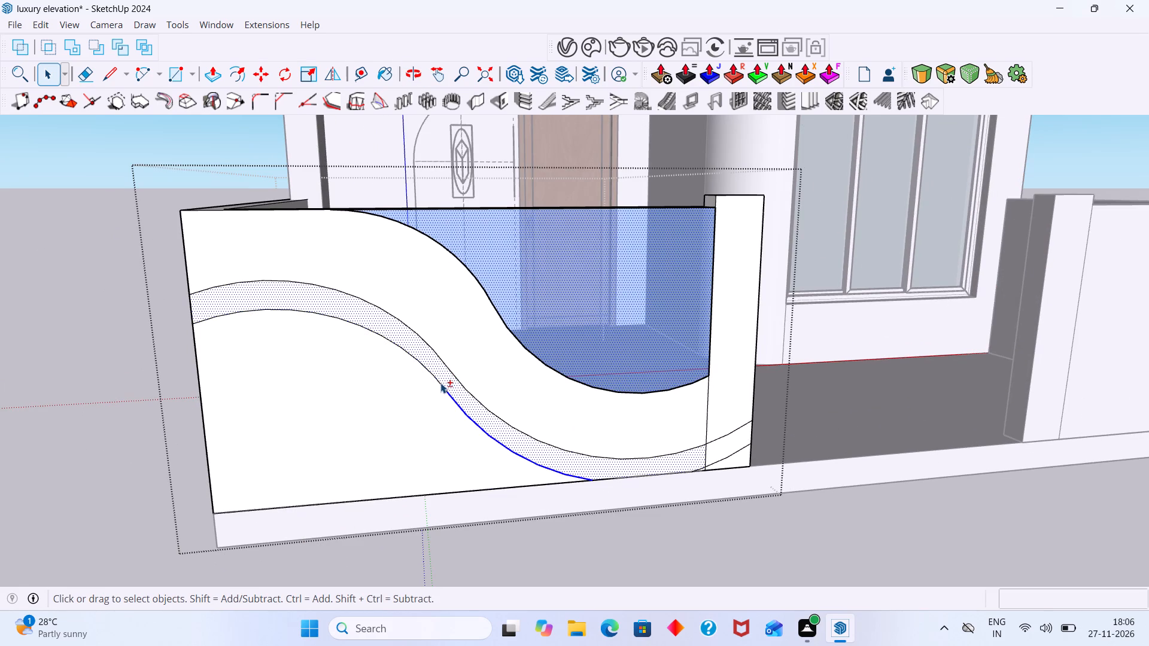
shift+click(445, 377)
shift+scroll(445, 384, down, 7)
shift+scroll(606, 440, up, 6)
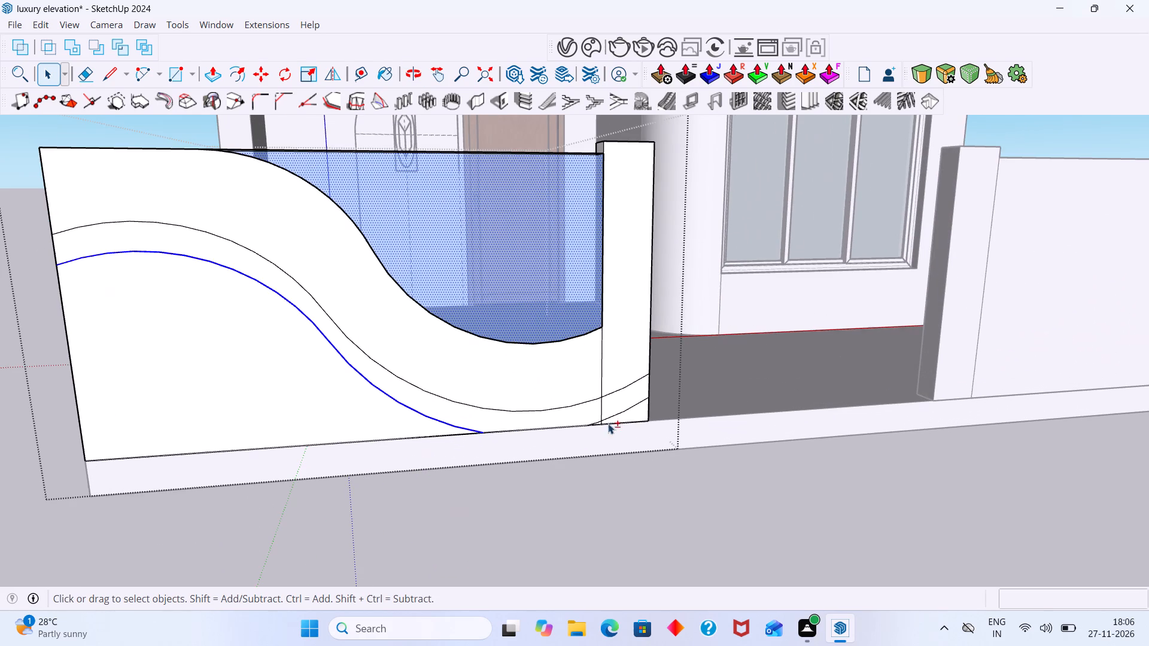
shift+click(612, 417)
shift+scroll(596, 420, up, 9)
shift+scroll(599, 419, down, 1)
shift+scroll(600, 419, up, 2)
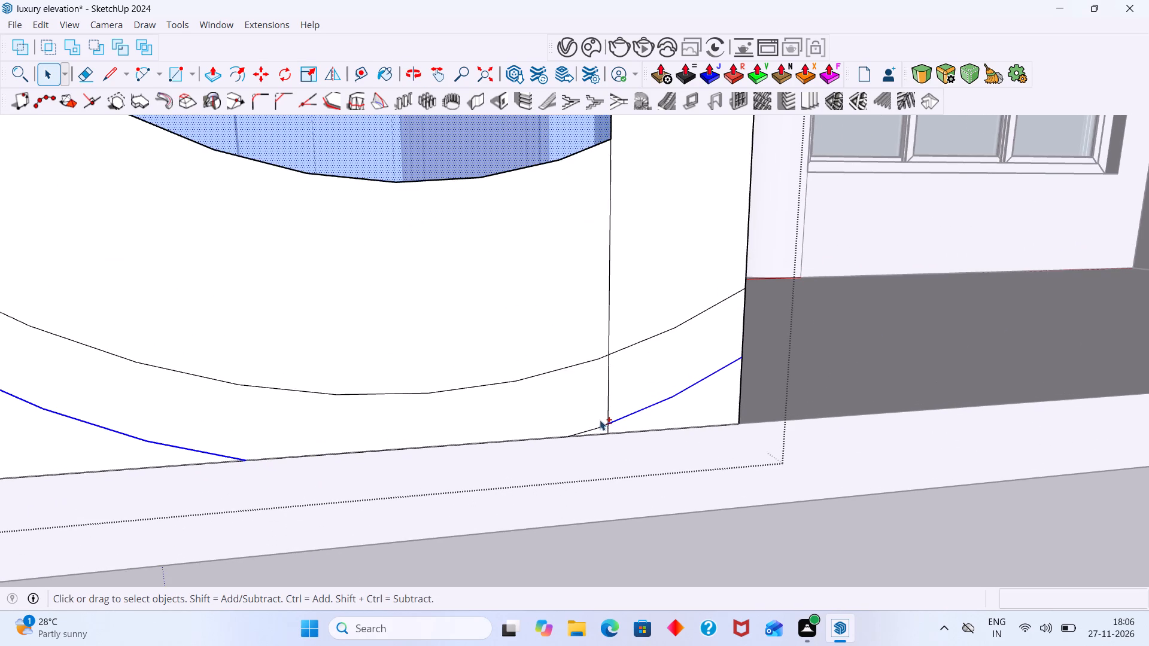
shift+click(598, 429)
shift+scroll(606, 414, down, 9)
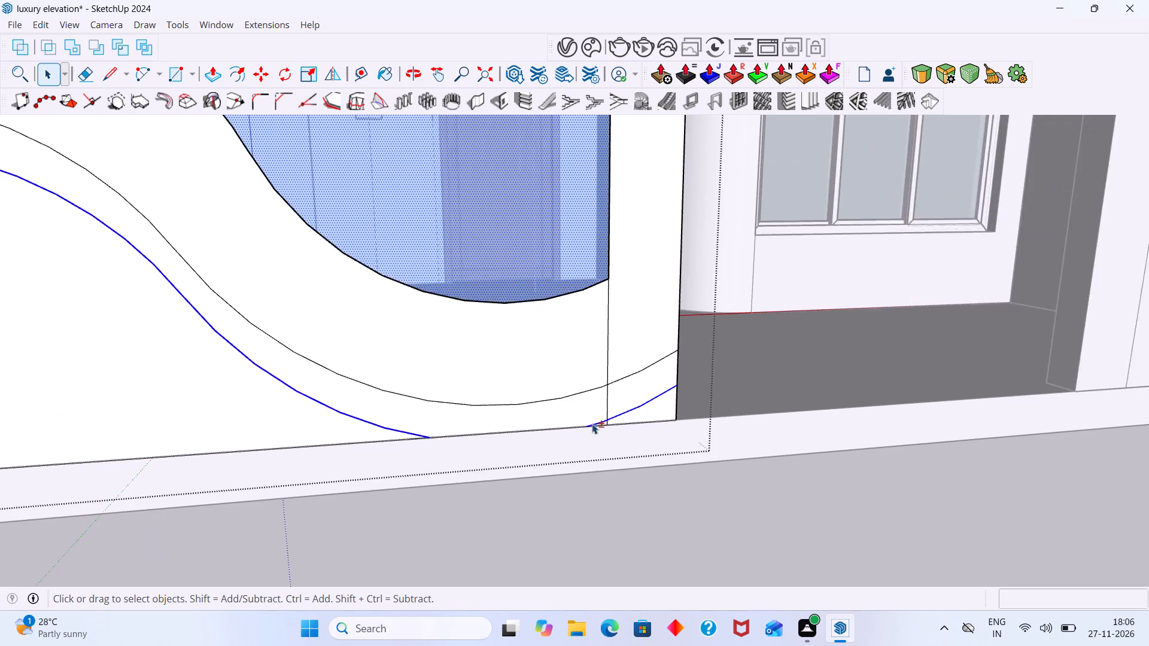
shift+scroll(592, 423, down, 8)
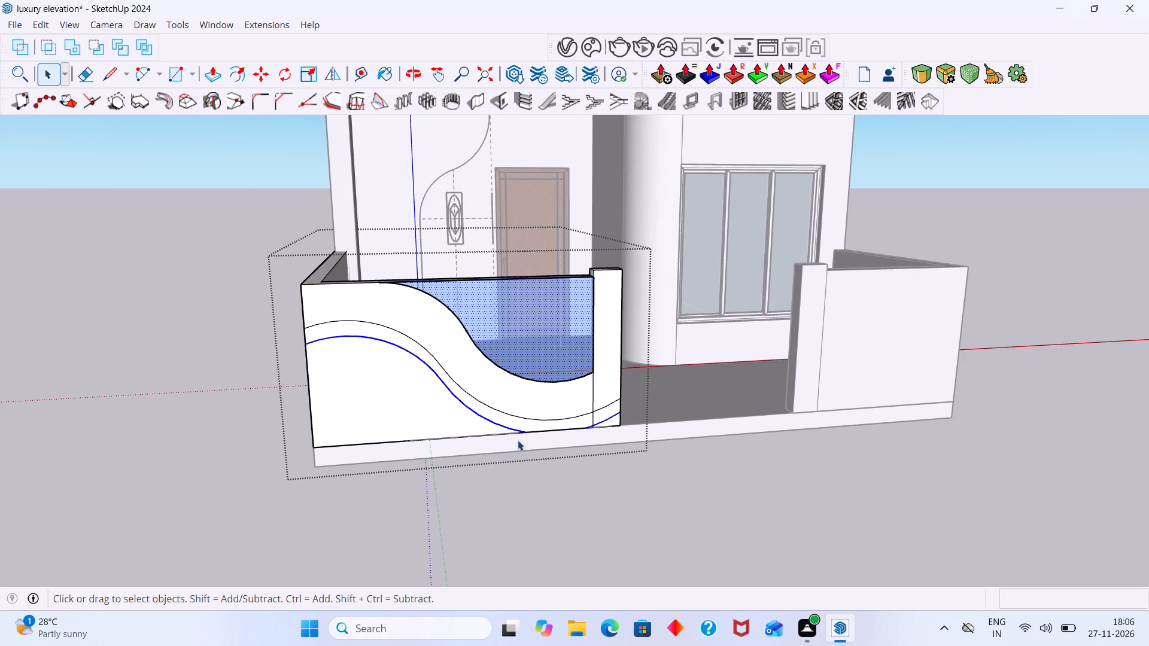
scroll(503, 441, up, 6)
key(m)
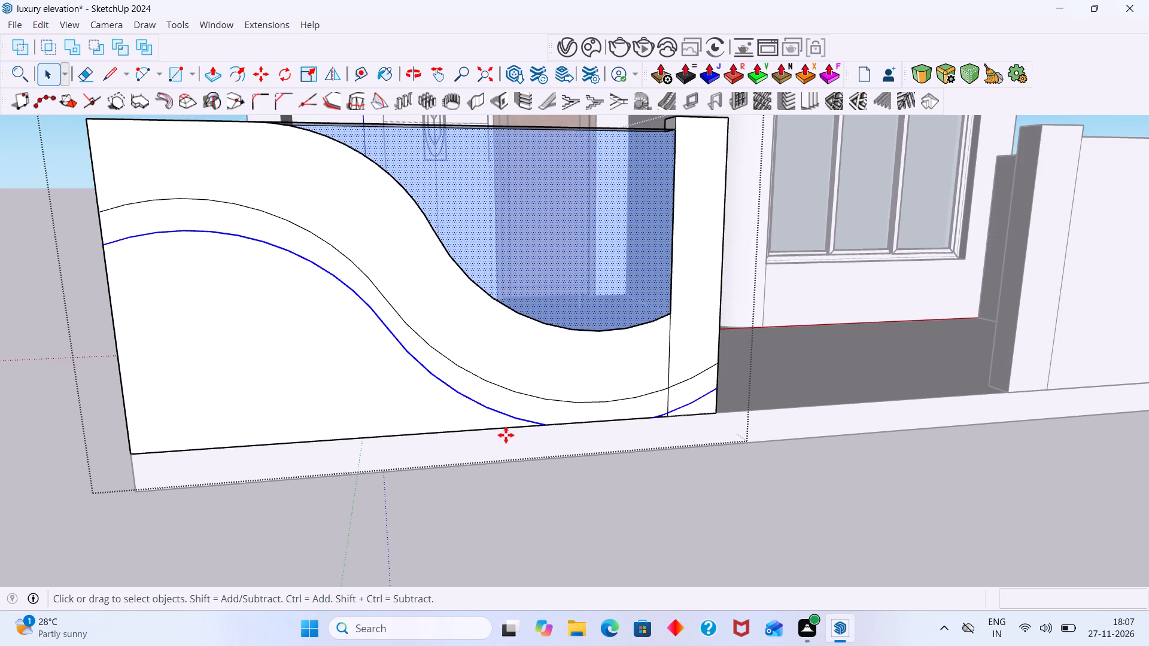
scroll(475, 410, up, 3)
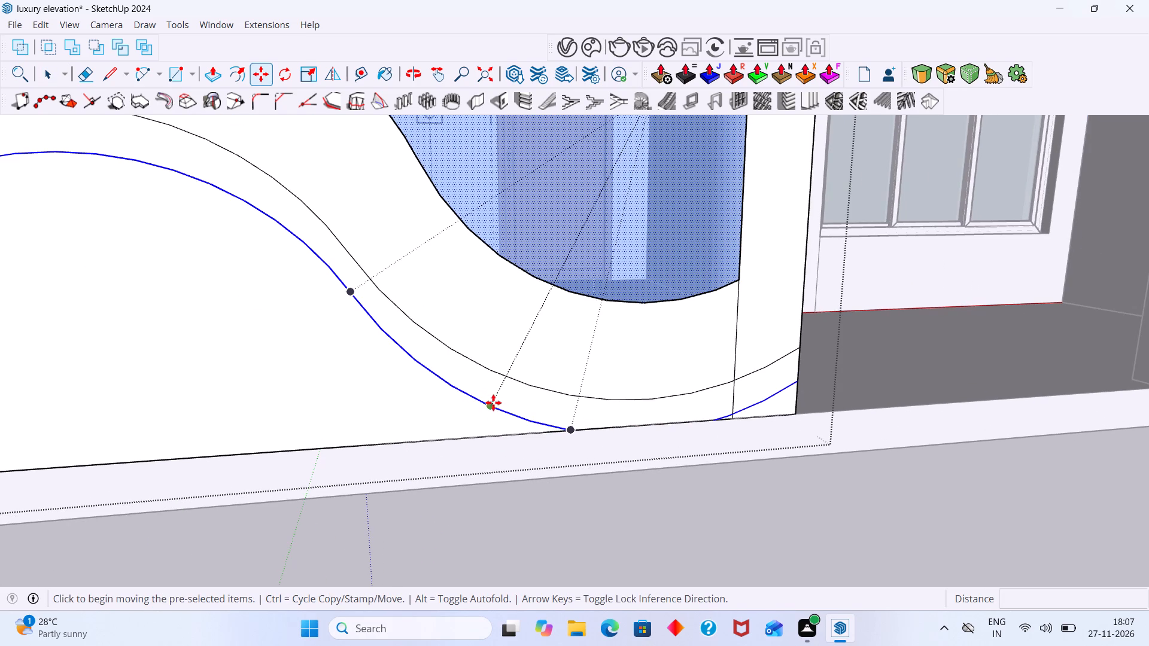
click(493, 403)
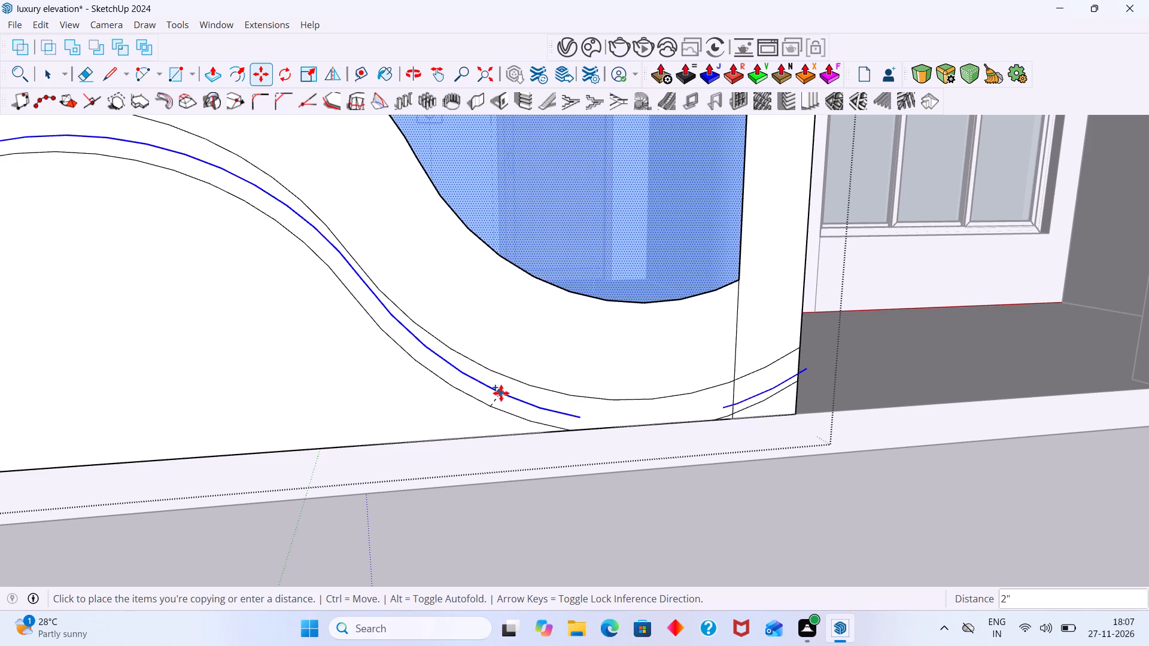
scroll(500, 397, up, 4)
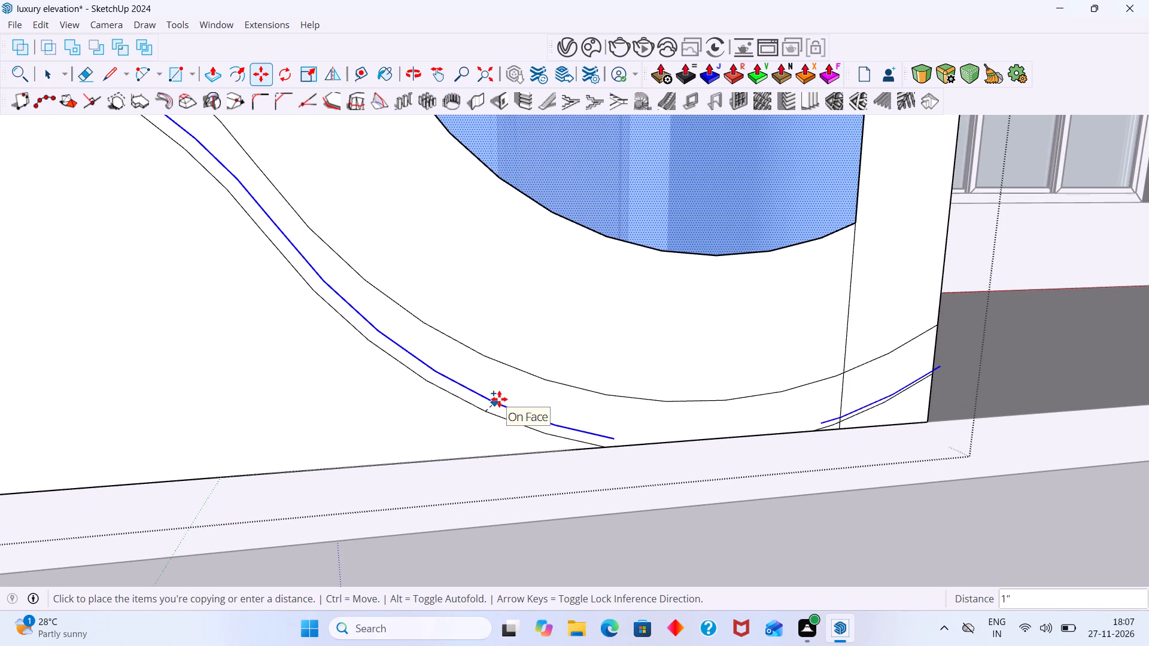
click(499, 399)
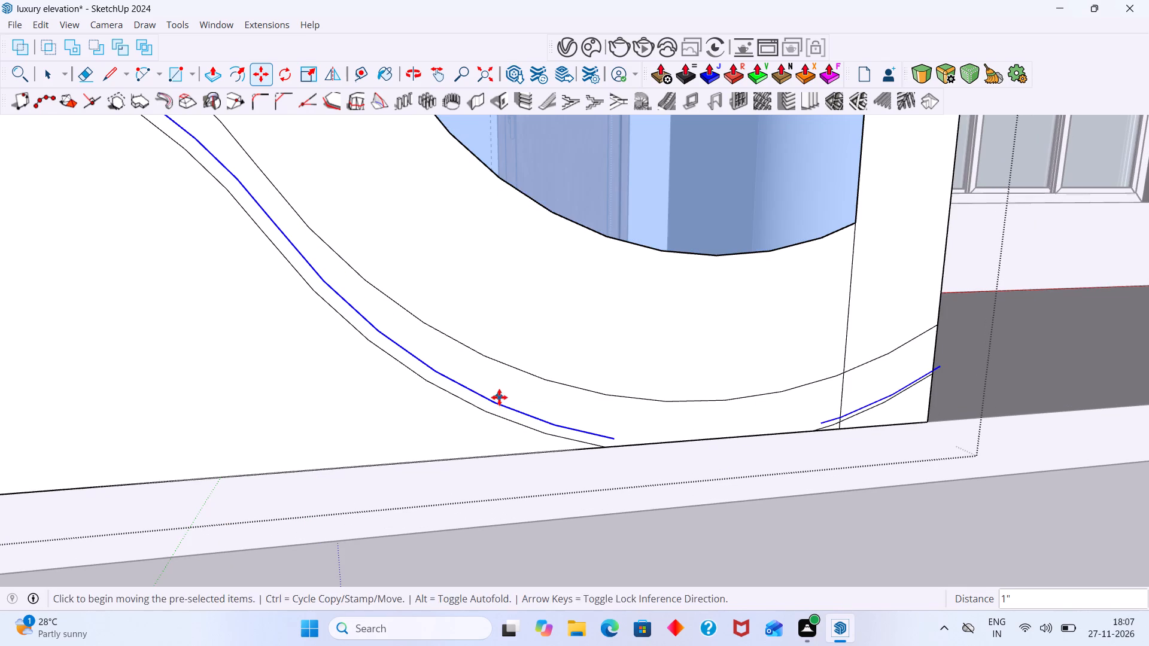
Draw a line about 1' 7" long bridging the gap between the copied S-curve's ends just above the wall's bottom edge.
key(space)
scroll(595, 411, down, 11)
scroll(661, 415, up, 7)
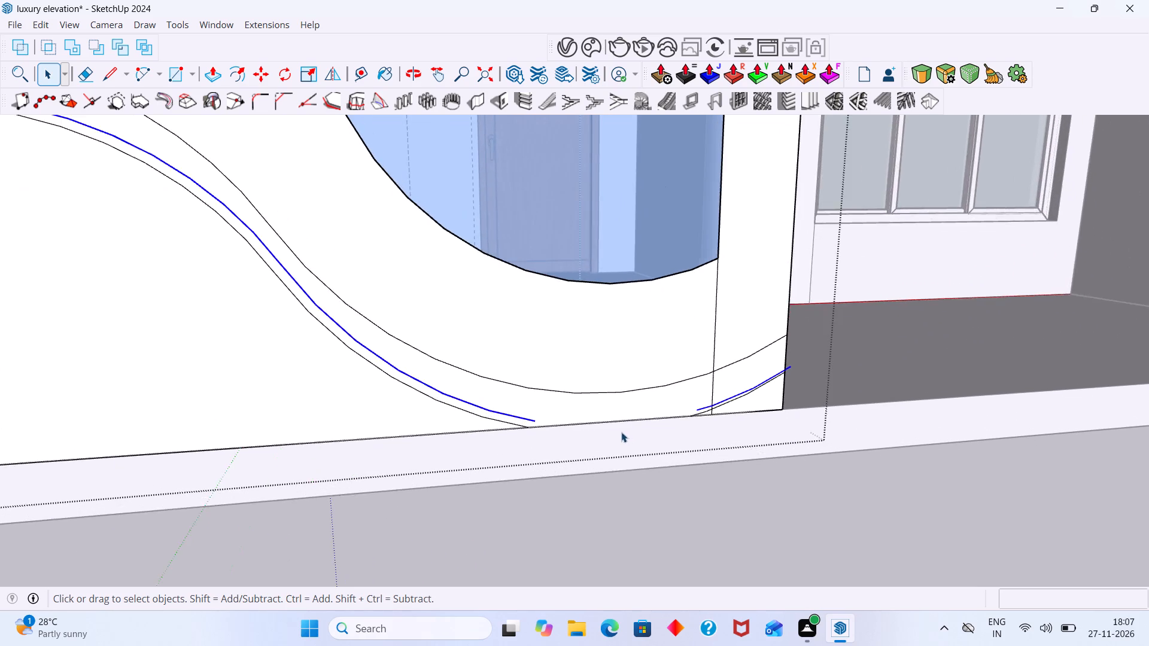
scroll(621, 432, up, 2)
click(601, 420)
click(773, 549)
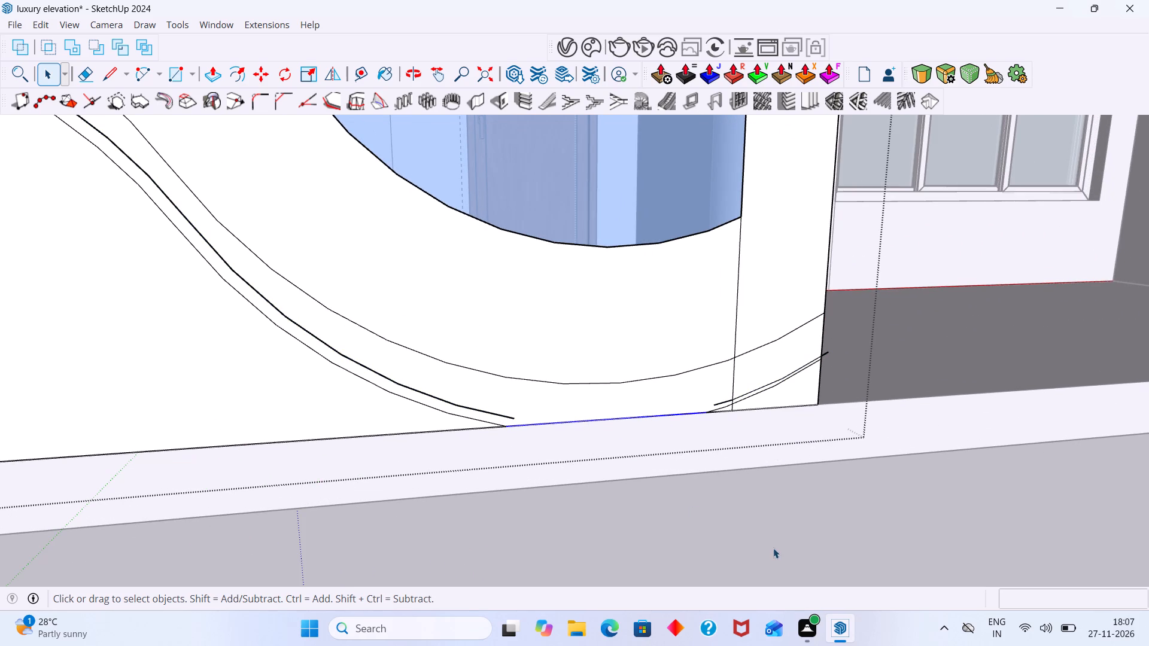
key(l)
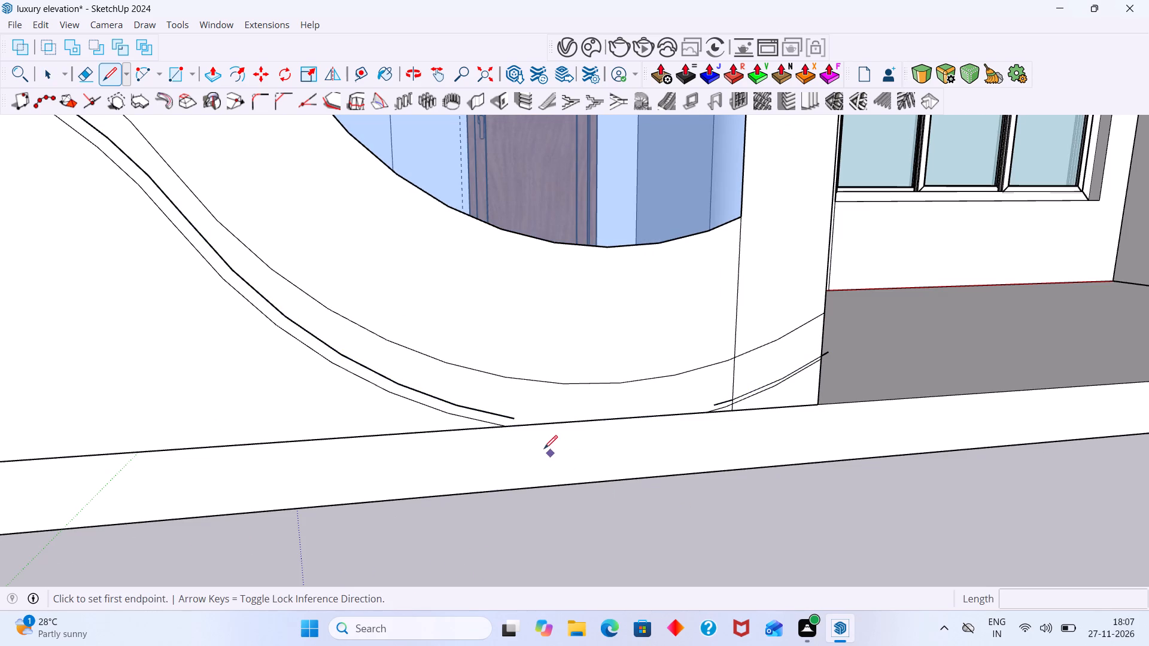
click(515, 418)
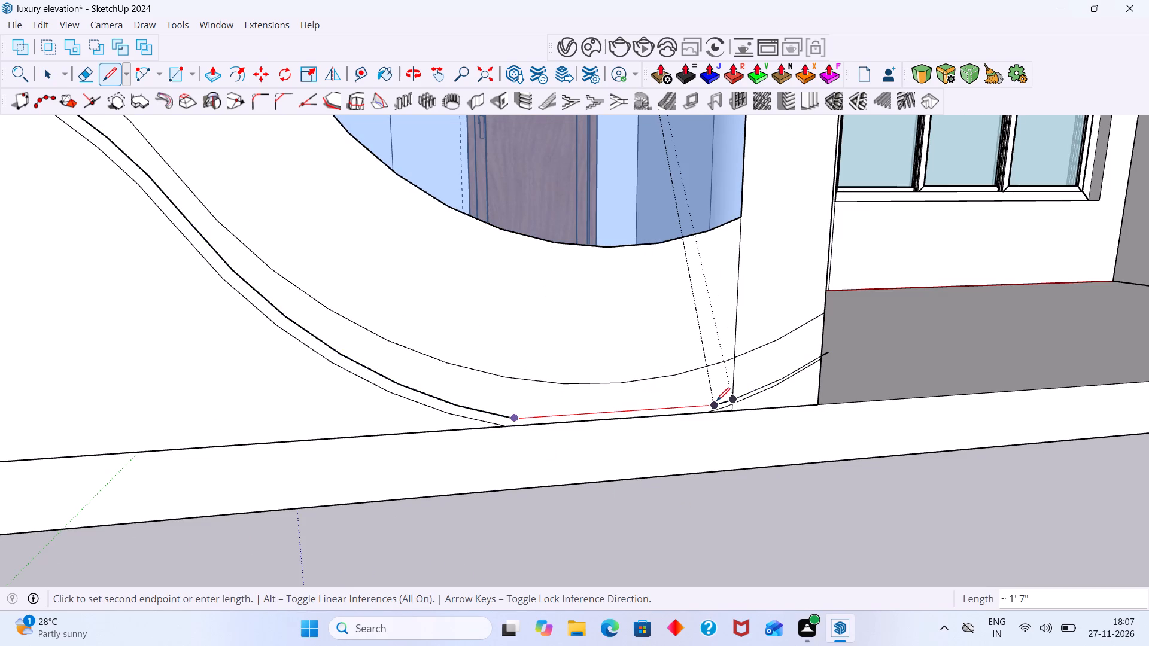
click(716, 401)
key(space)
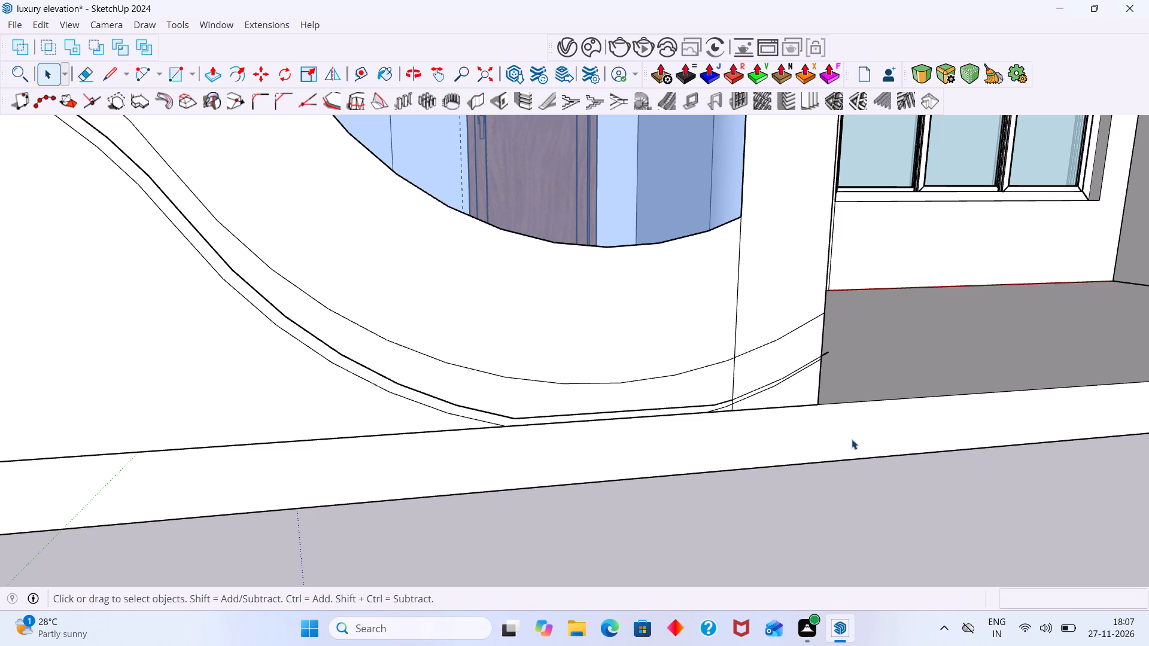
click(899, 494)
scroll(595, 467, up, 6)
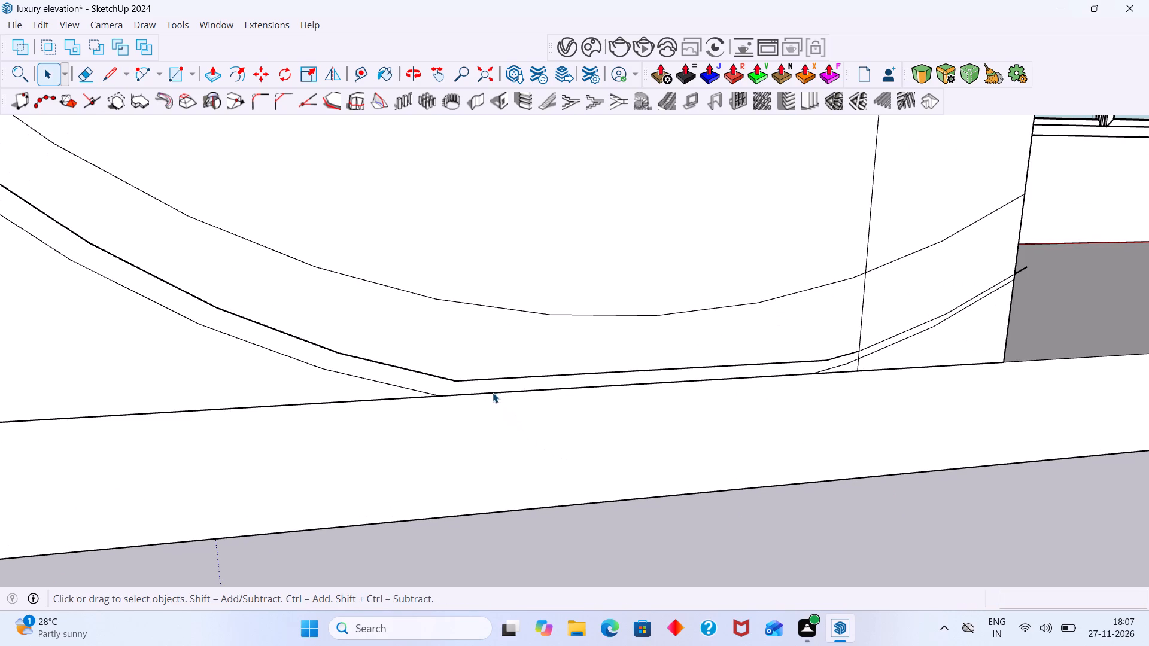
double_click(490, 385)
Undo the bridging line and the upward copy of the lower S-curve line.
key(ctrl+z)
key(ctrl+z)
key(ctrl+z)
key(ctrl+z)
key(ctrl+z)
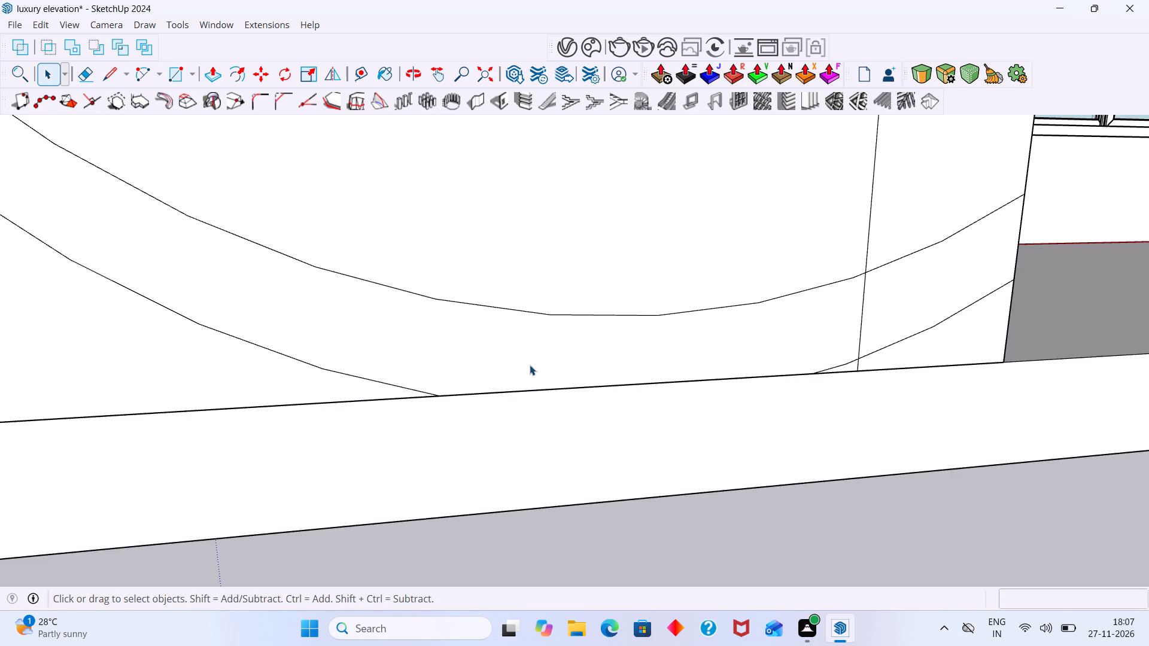
Open the front boundary wall group for editing.
scroll(580, 350, down, 7)
double_click(567, 354)
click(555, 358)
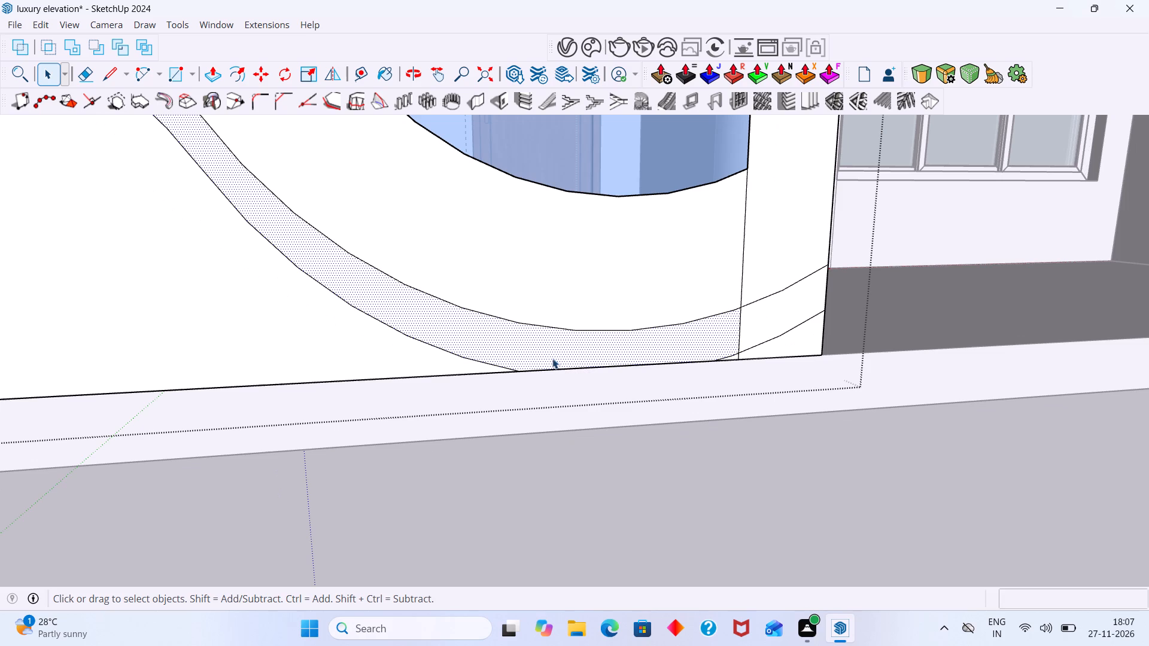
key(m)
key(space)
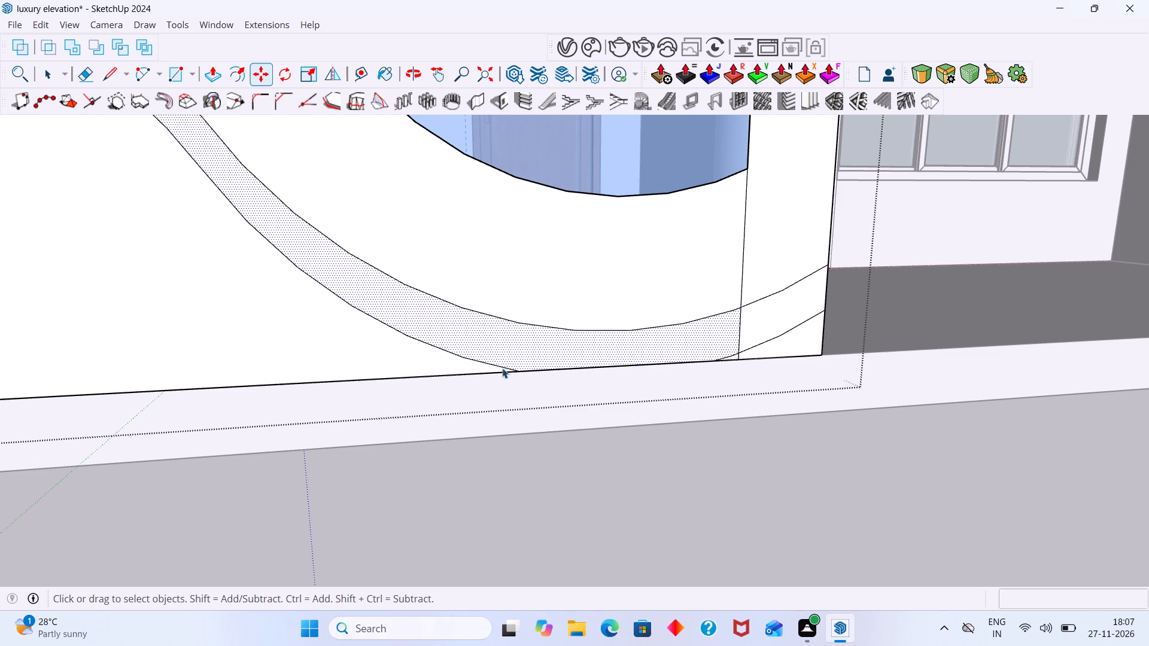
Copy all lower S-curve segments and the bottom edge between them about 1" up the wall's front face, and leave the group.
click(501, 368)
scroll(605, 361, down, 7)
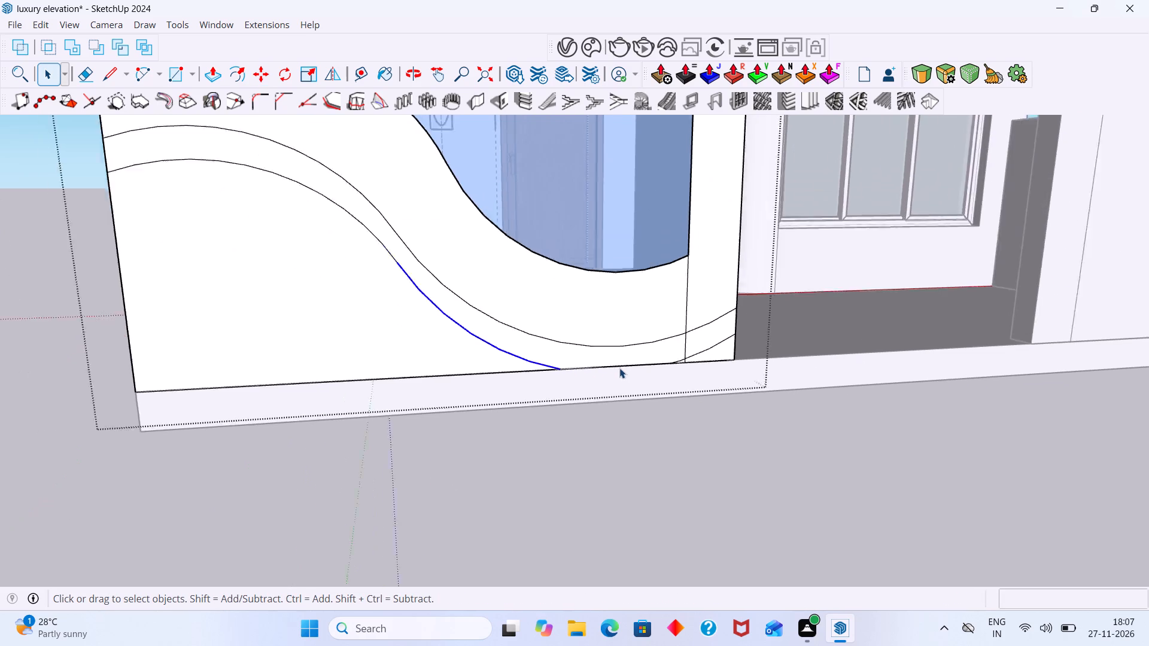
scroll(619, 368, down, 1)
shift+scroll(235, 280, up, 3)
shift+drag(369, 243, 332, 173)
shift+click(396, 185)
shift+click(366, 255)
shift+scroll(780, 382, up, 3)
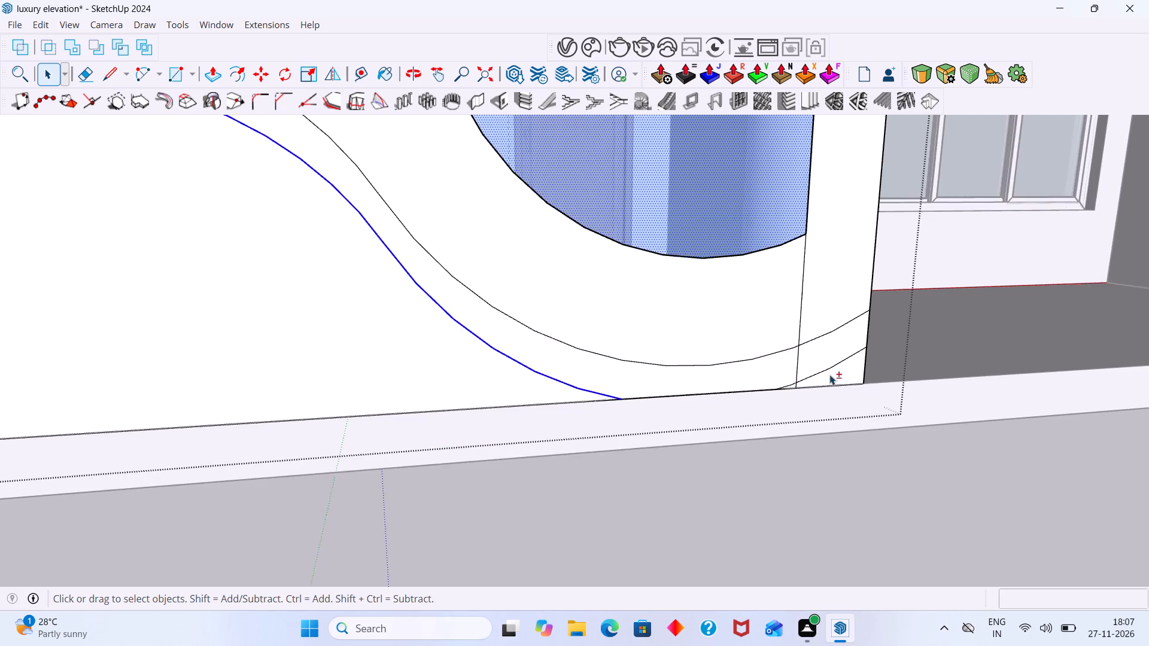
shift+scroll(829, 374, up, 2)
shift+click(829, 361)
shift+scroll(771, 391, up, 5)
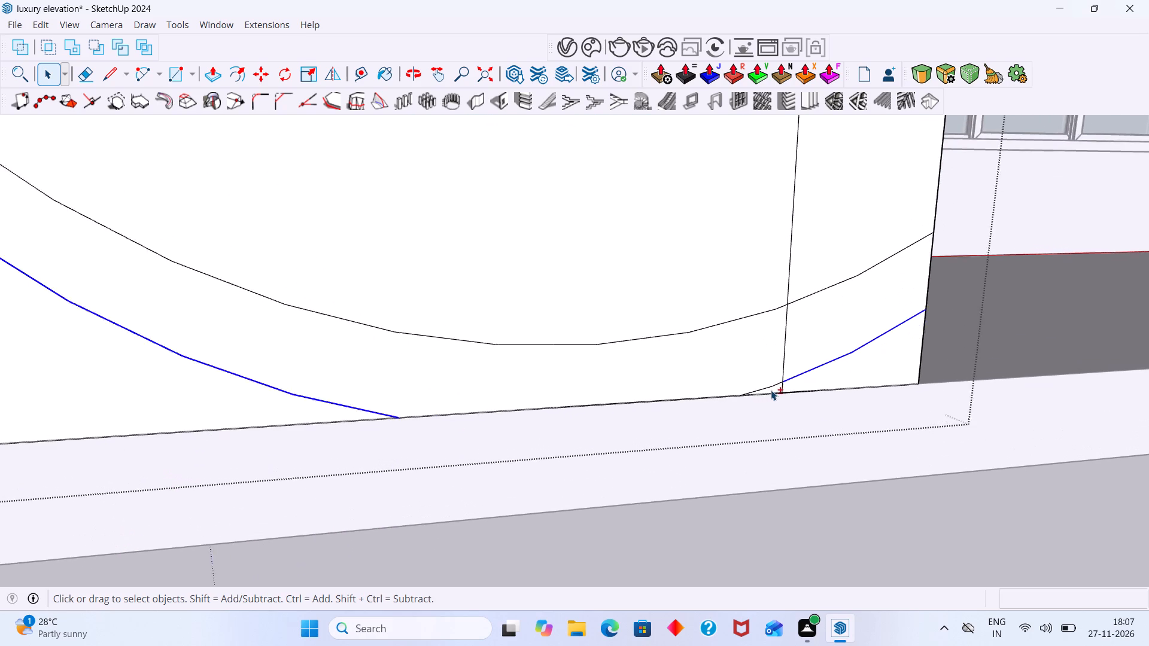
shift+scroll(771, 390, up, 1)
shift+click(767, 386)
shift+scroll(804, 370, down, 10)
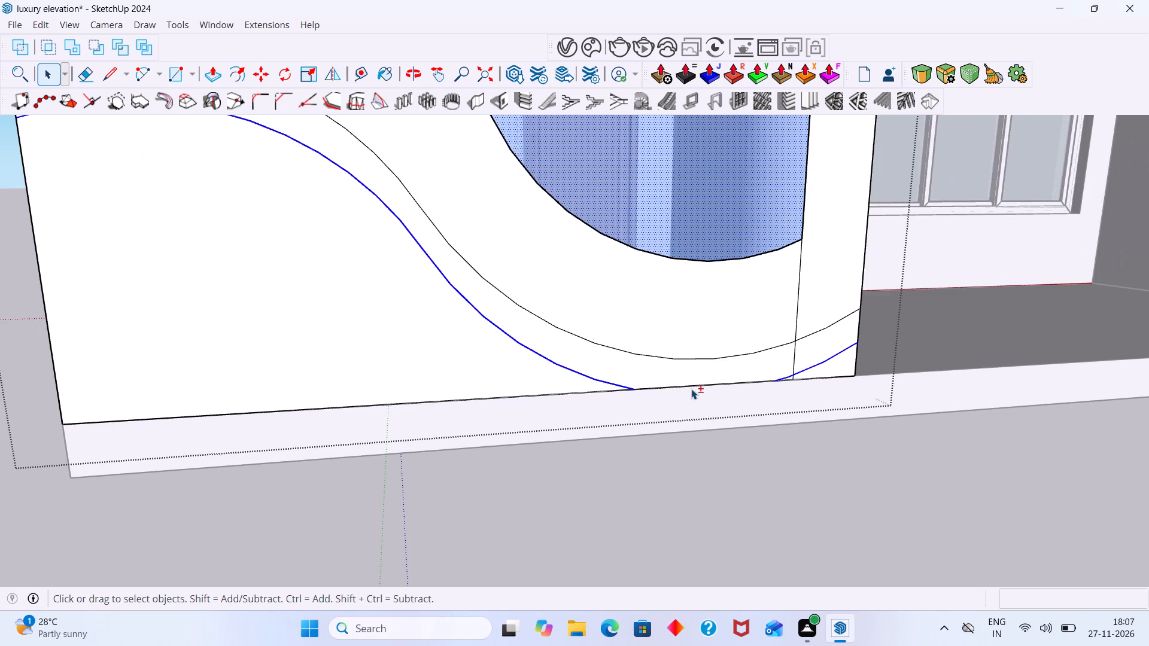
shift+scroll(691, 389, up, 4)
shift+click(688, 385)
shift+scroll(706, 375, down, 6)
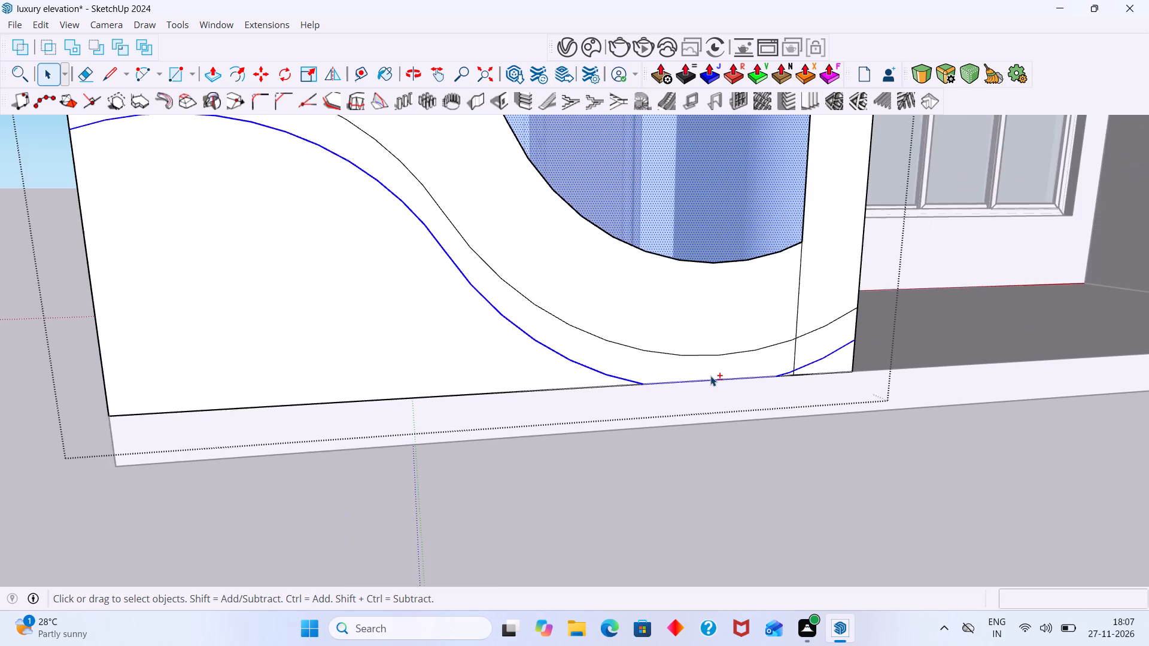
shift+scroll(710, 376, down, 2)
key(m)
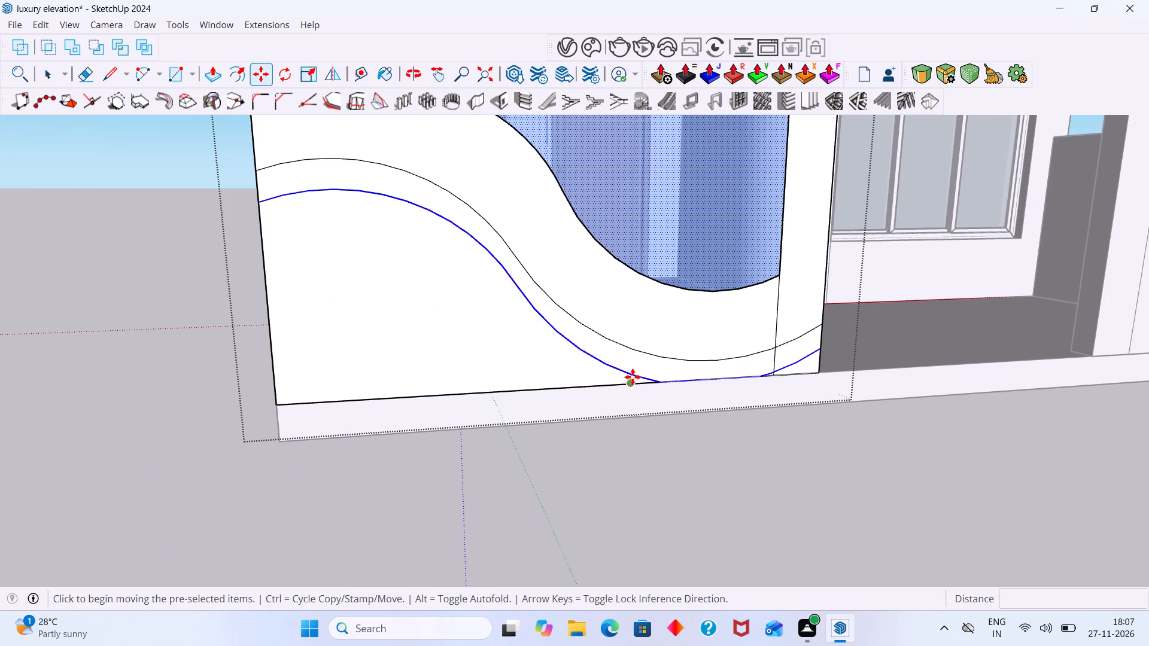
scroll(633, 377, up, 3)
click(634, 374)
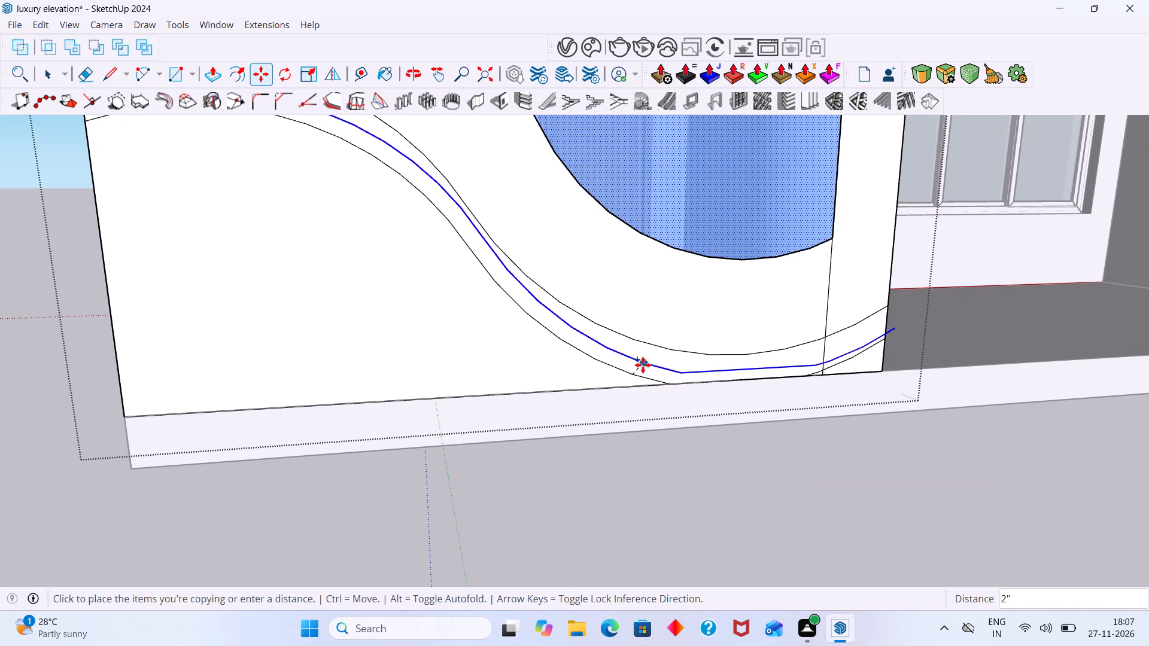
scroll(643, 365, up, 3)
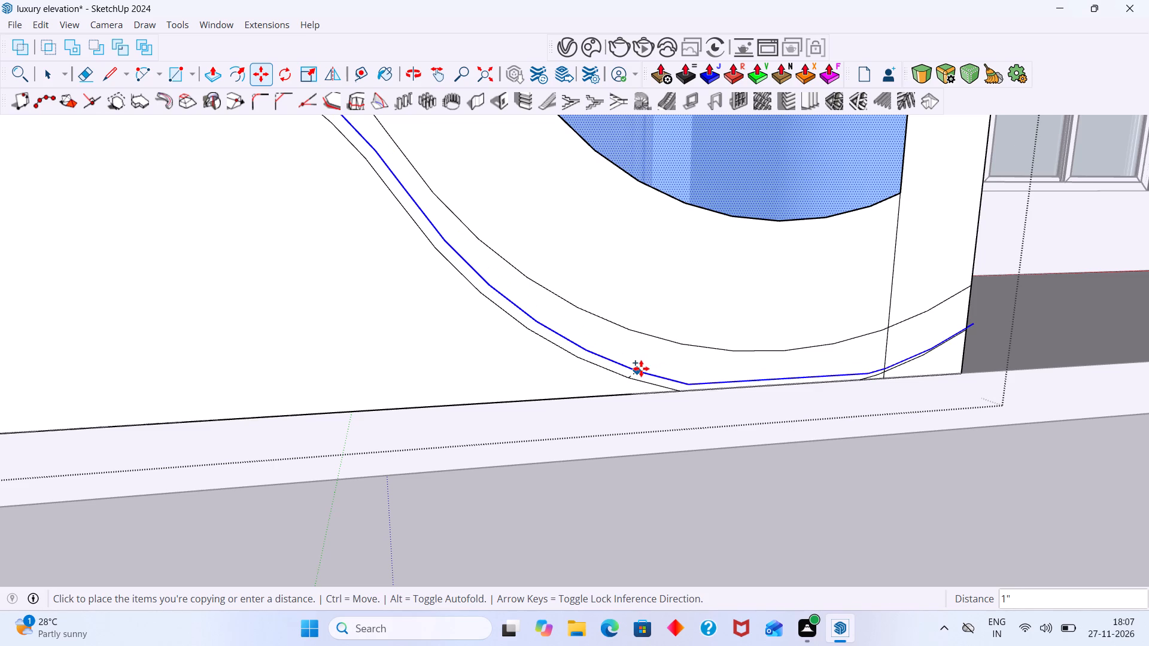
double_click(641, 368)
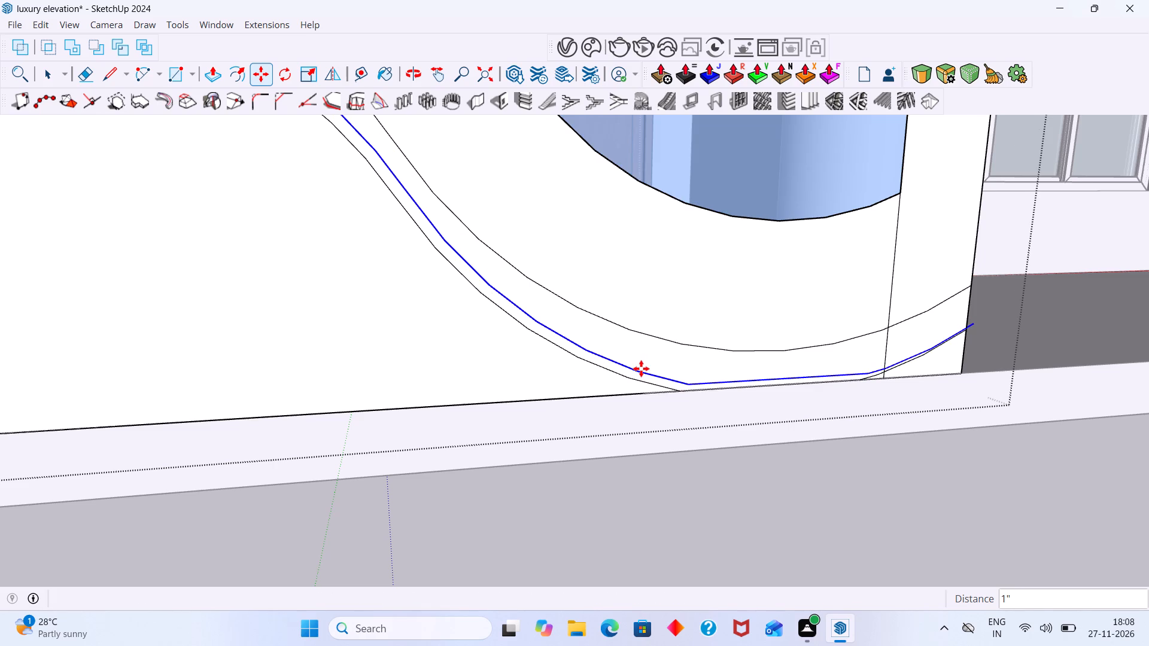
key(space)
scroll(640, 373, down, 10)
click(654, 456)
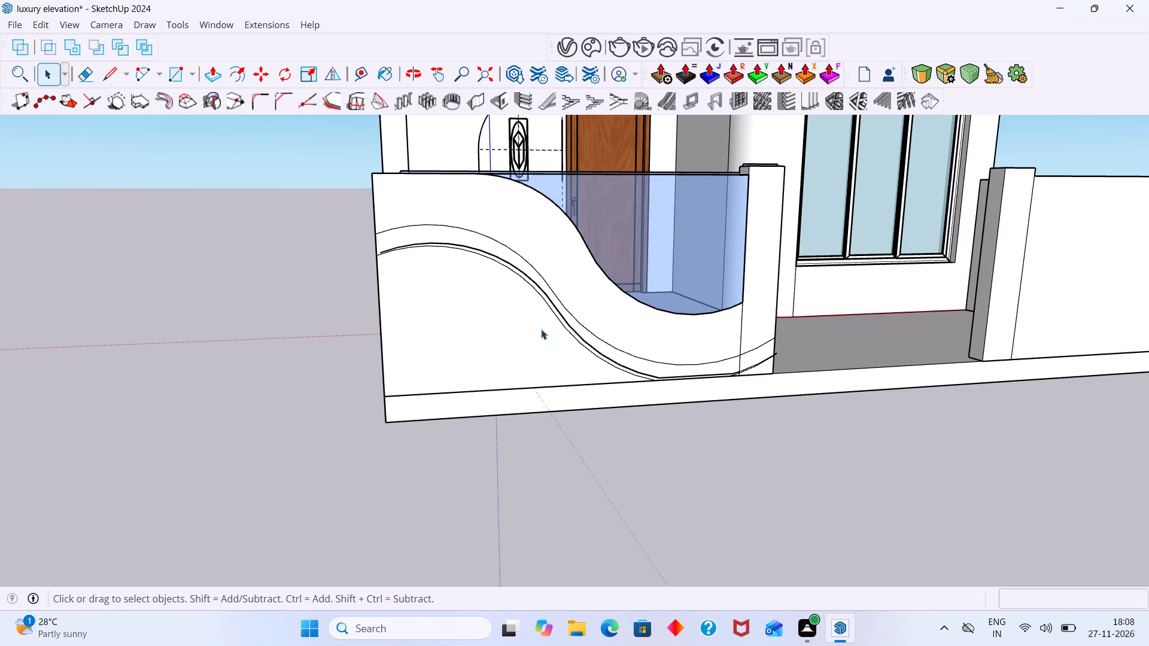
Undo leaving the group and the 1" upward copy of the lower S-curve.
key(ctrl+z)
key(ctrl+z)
Copy the two main arcs of the lower S-curve, without the gate-pillar pieces, about 2" down the wall's front face.
scroll(449, 283, up, 3)
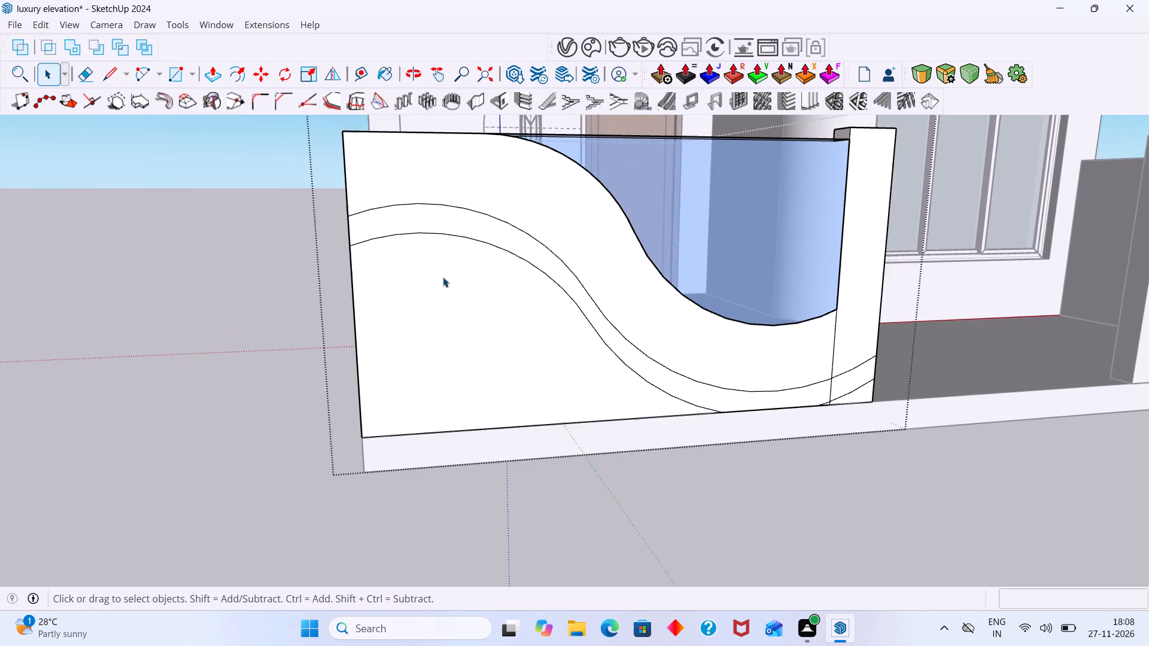
scroll(546, 319, up, 1)
scroll(590, 330, down, 3)
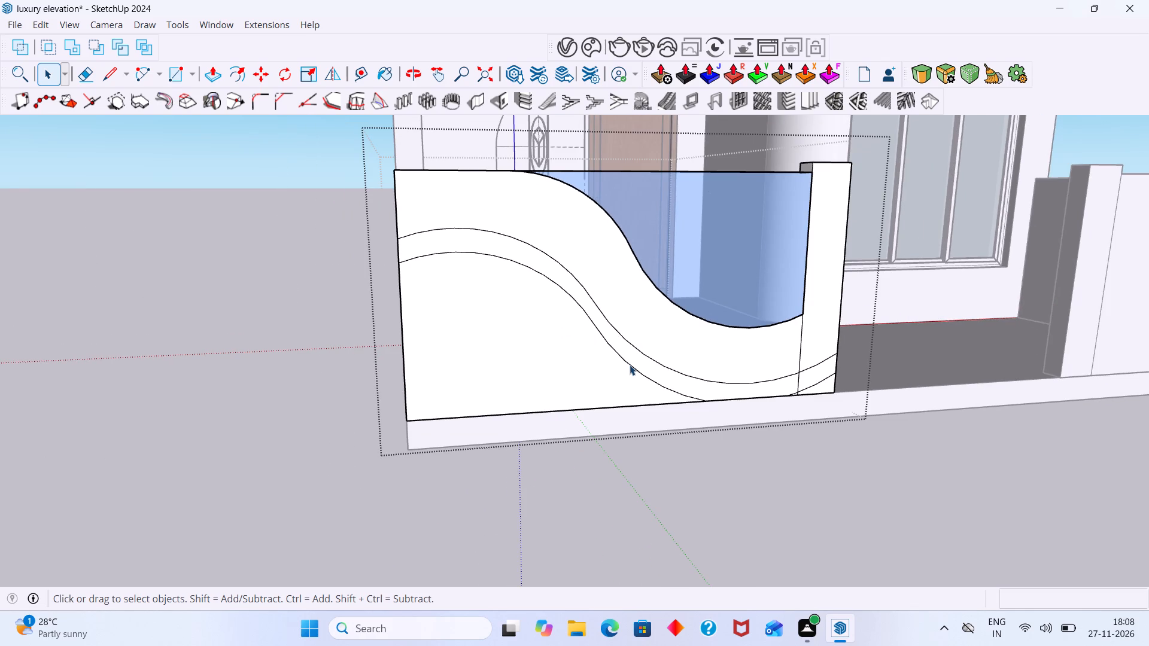
scroll(643, 367, up, 4)
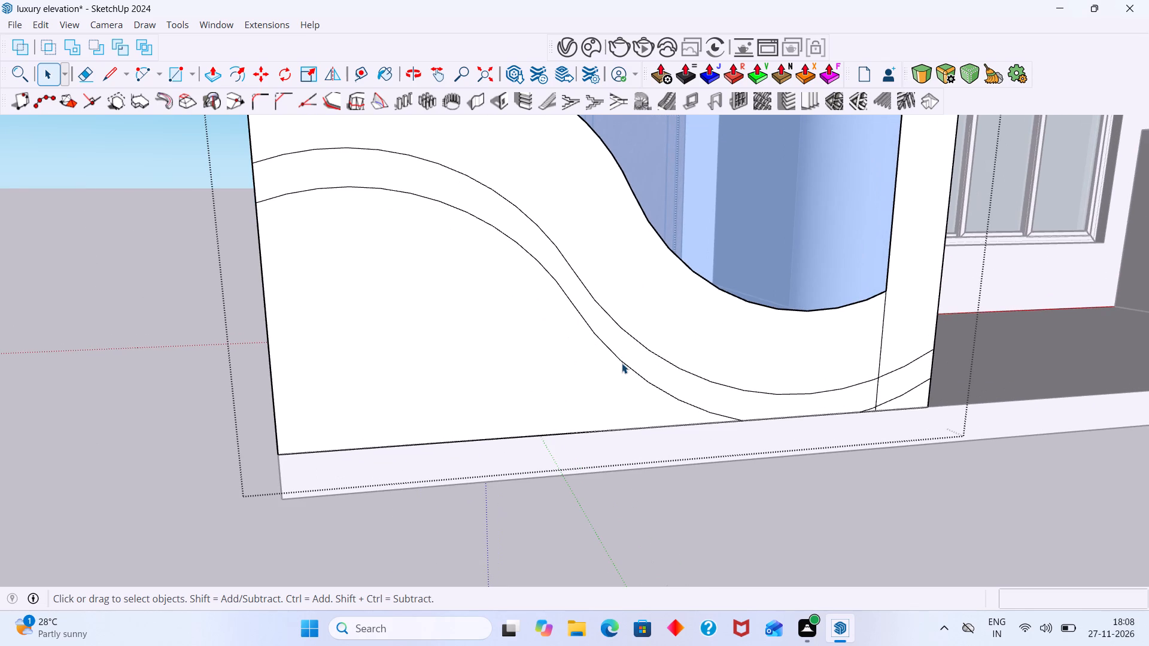
click(622, 363)
shift+click(556, 282)
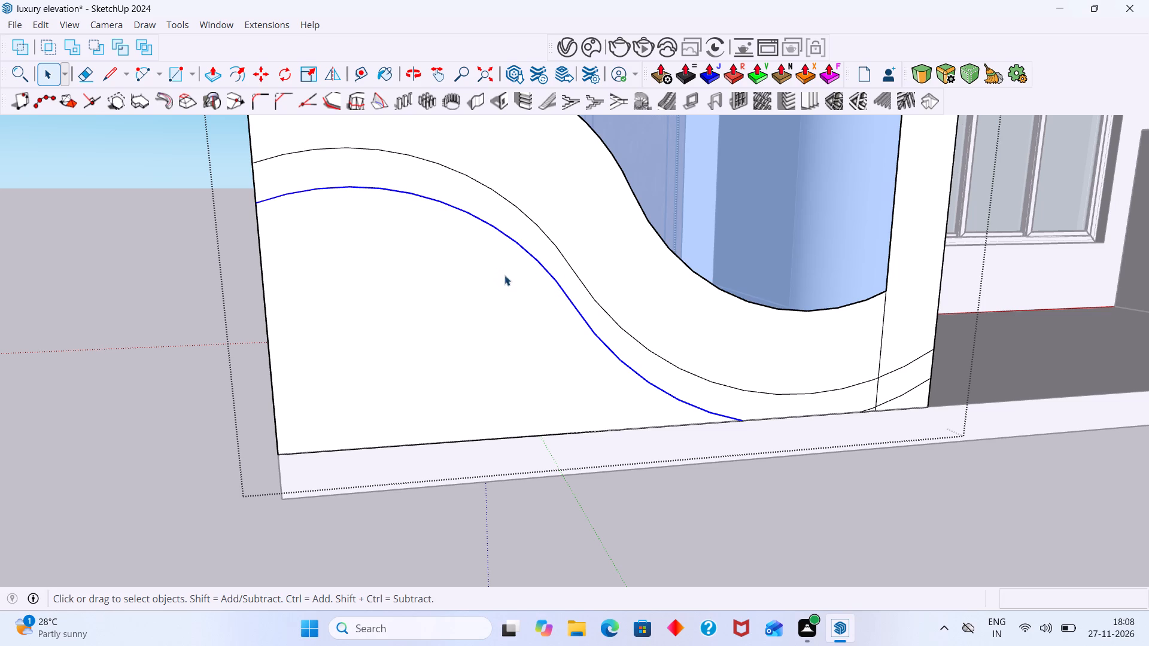
key(m)
click(523, 254)
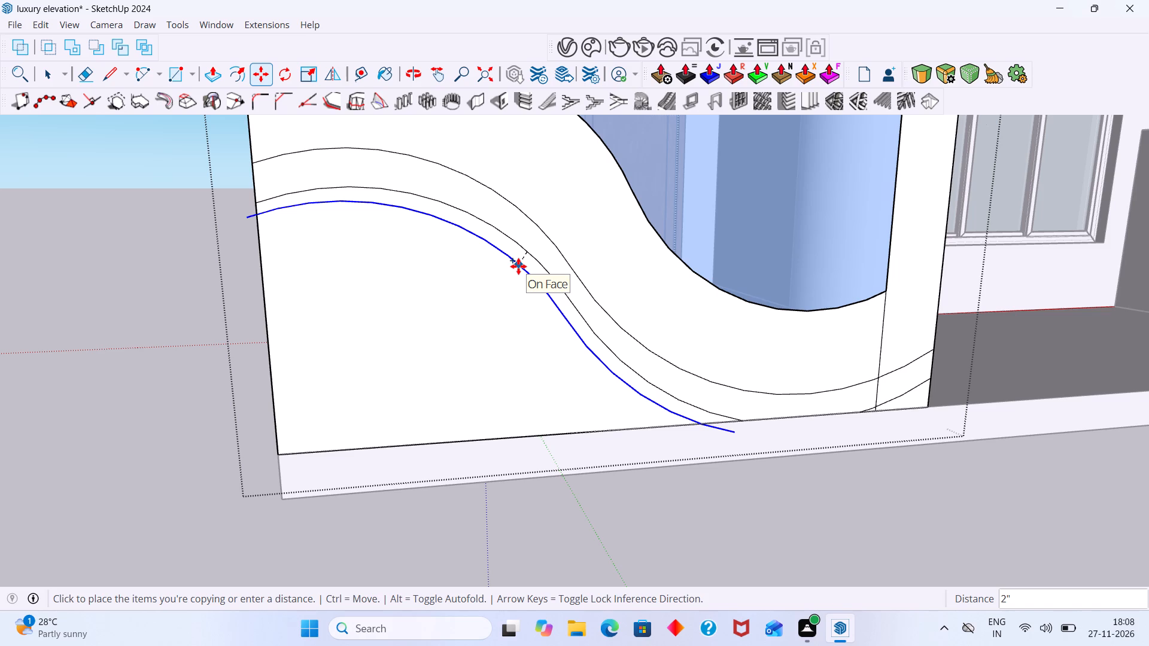
double_click(518, 266)
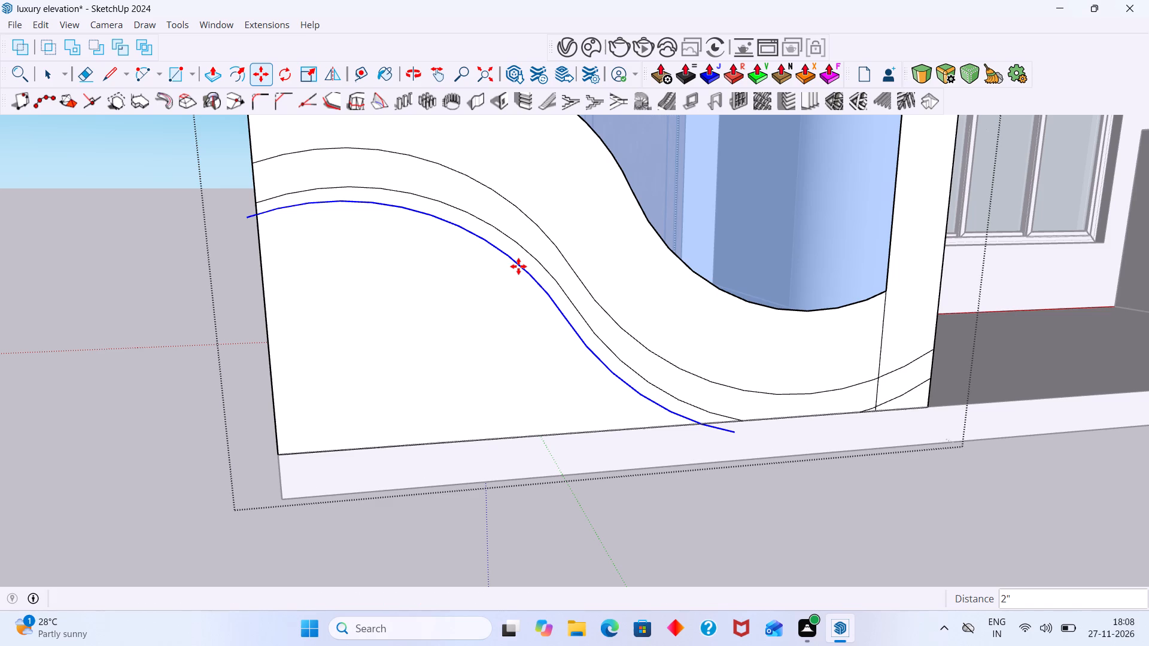
key(space)
click(744, 516)
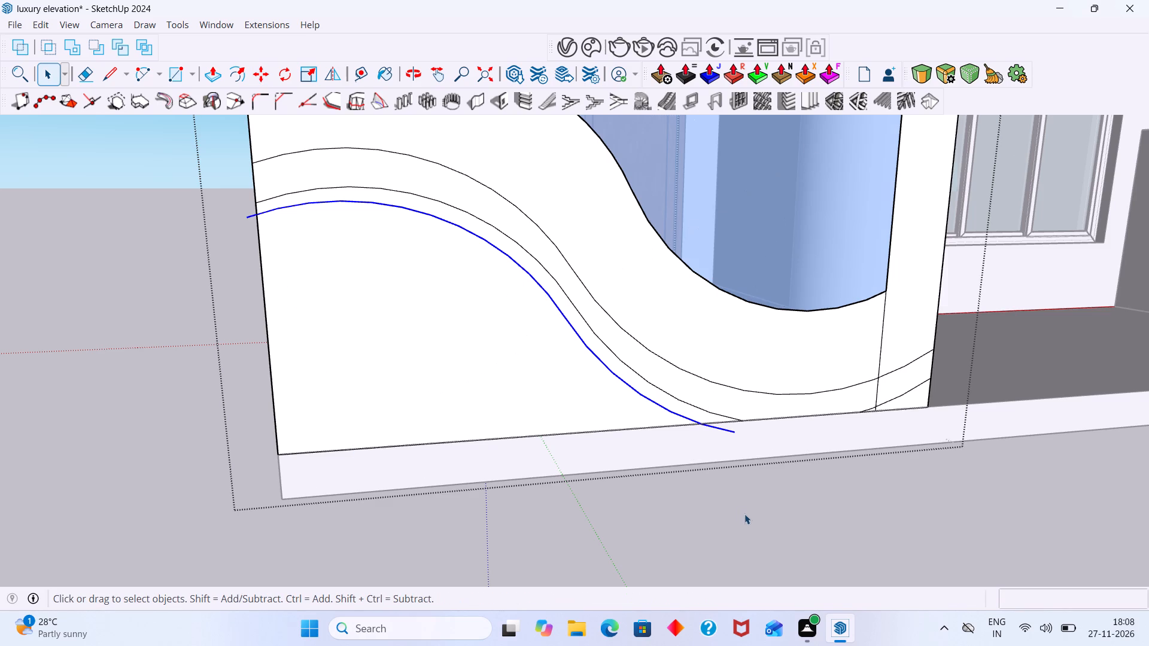
Delete the part of the new S-curve copy that overhangs below the wall's bottom edge.
scroll(706, 416, up, 5)
click(707, 414)
triple_click(707, 420)
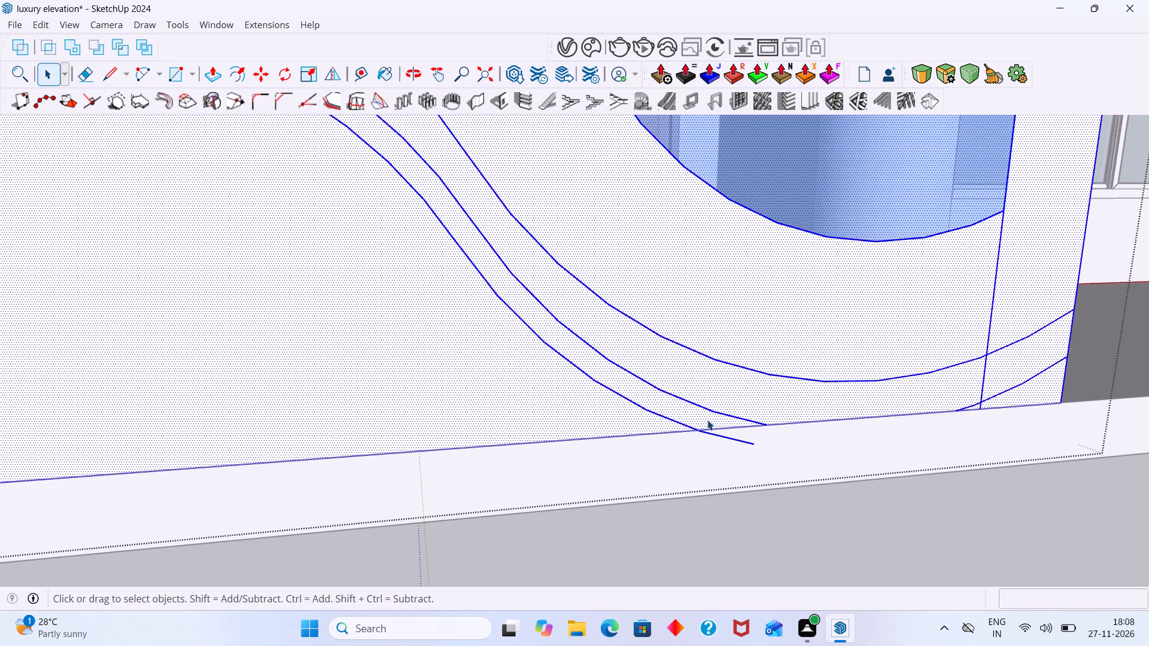
click(709, 420)
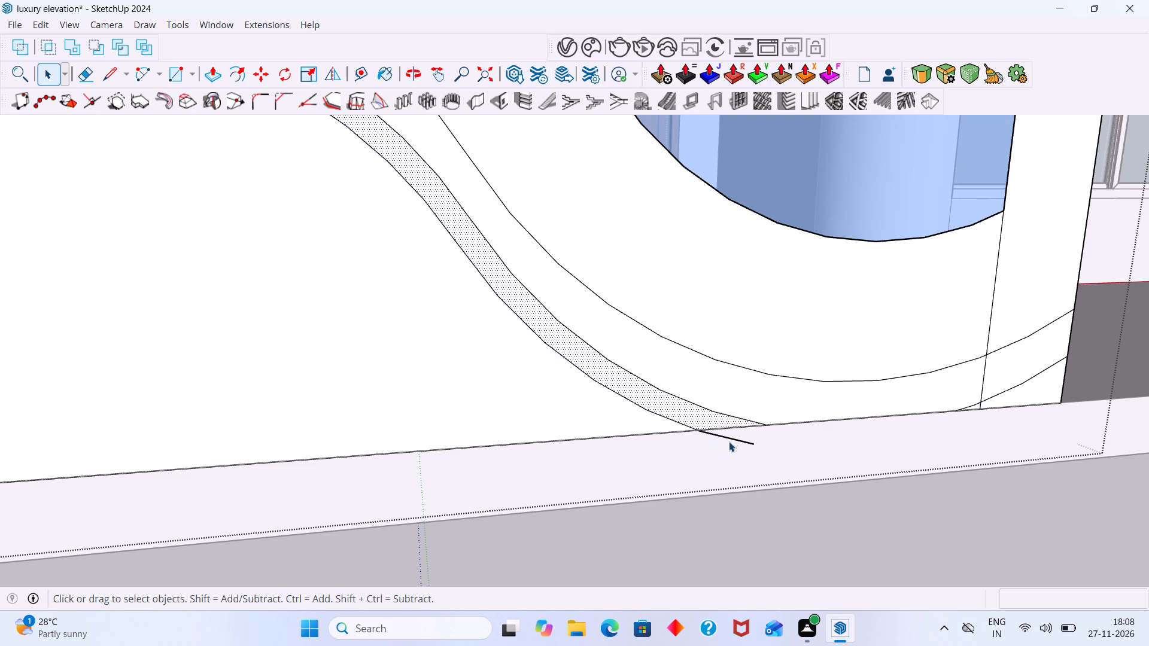
click(731, 438)
key(Delete)
Erase the short stub of the new S-curve that sticks out past the wall's outer vertical edge.
scroll(722, 429, down, 4)
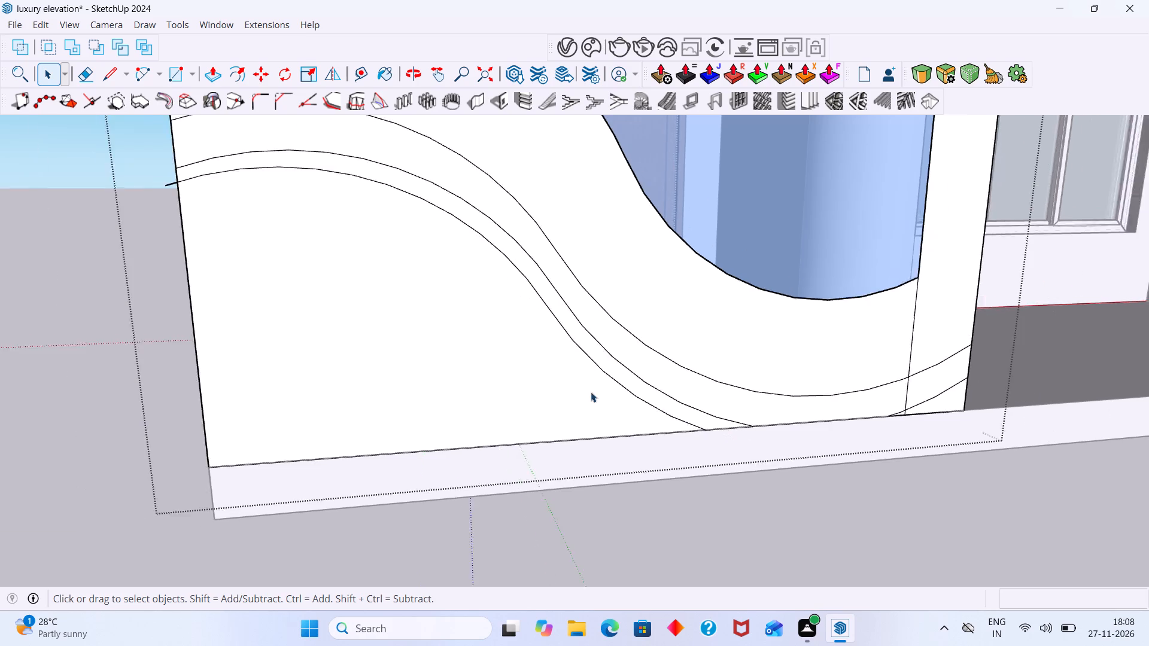
scroll(591, 392, down, 3)
key(e)
scroll(296, 272, up, 6)
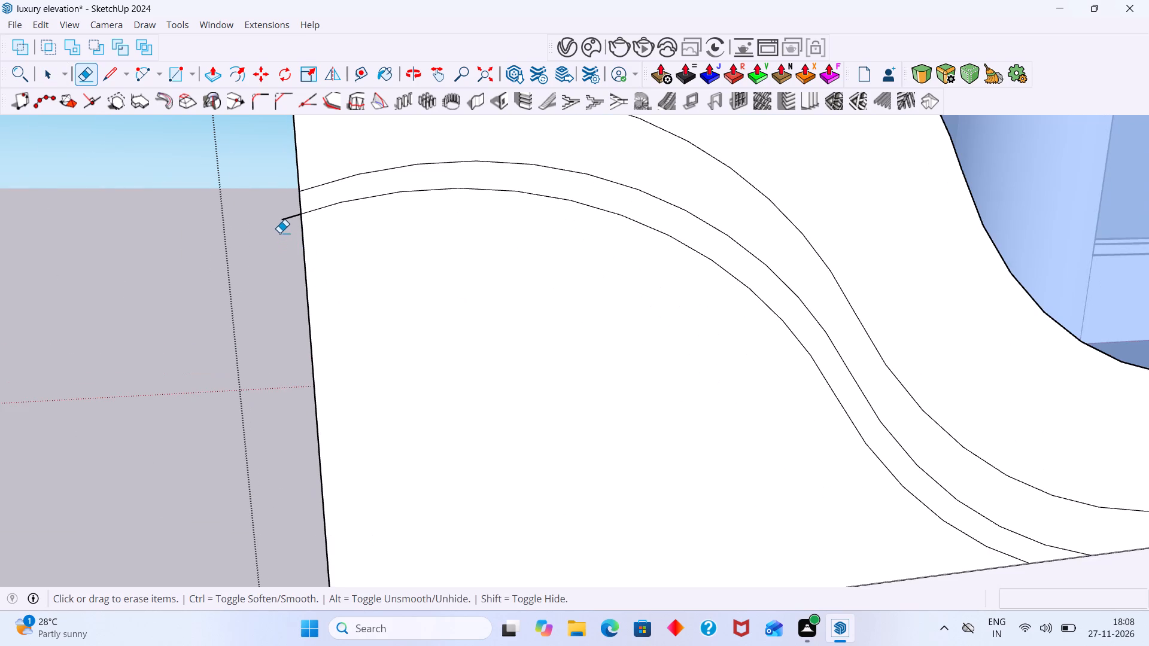
drag(281, 228, 285, 213)
key(space)
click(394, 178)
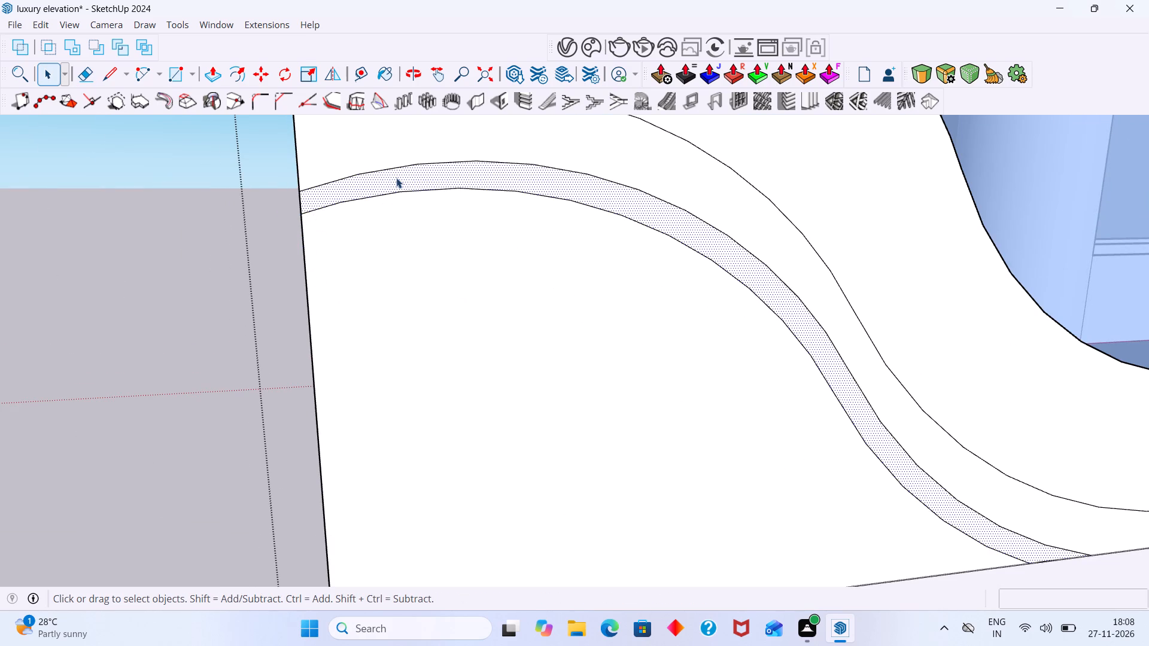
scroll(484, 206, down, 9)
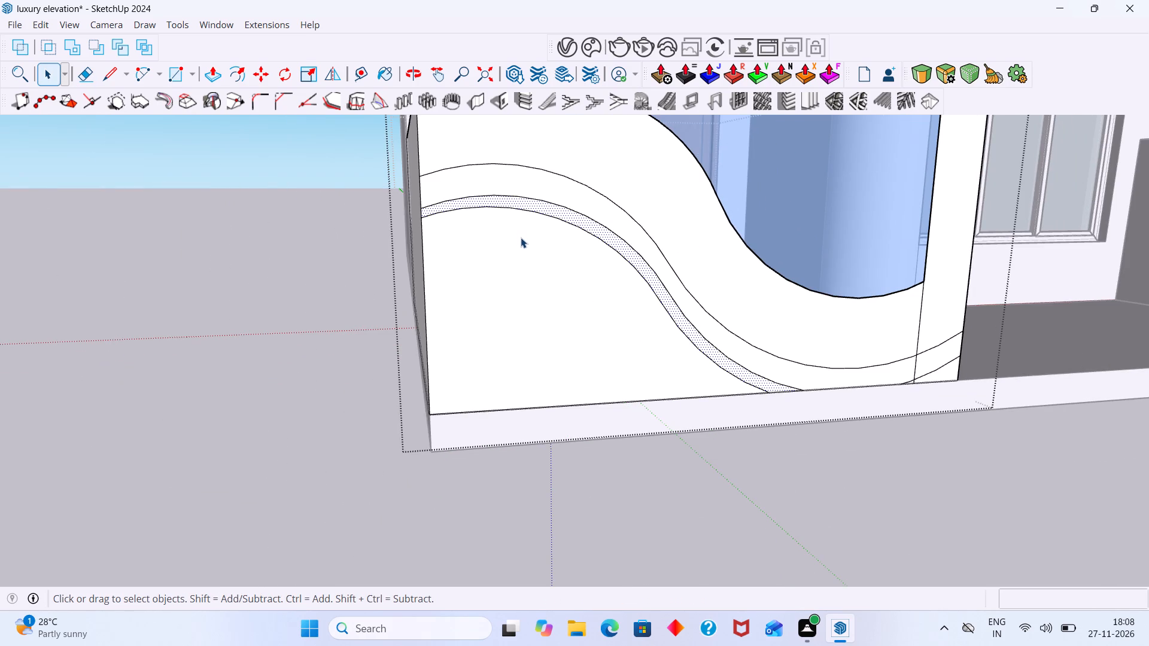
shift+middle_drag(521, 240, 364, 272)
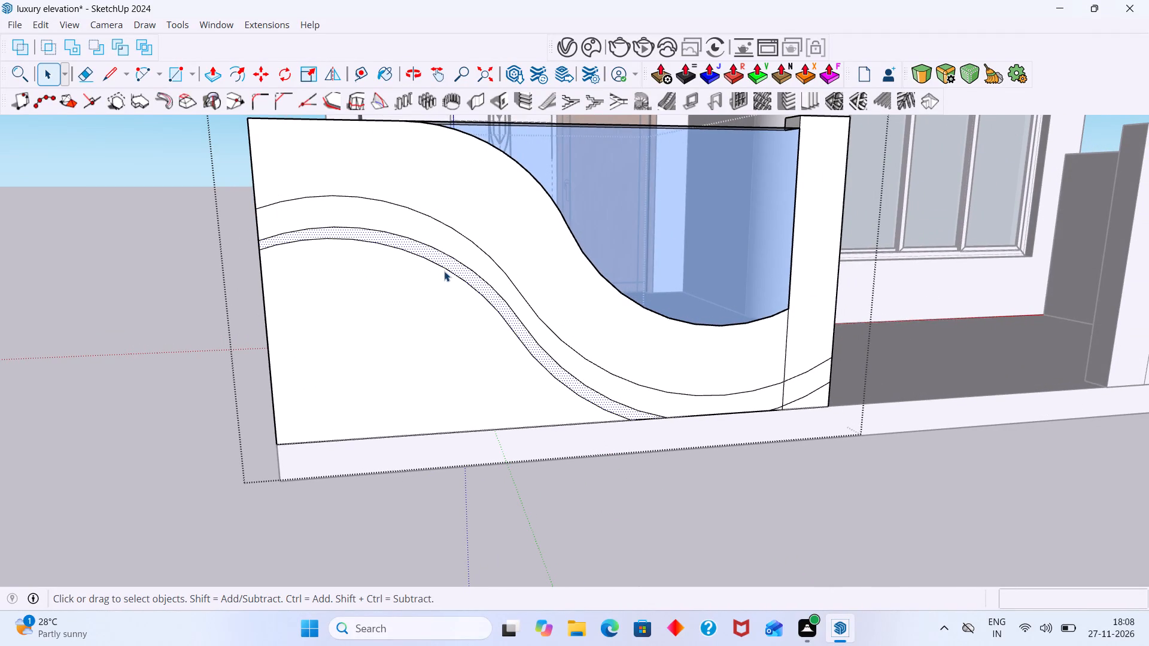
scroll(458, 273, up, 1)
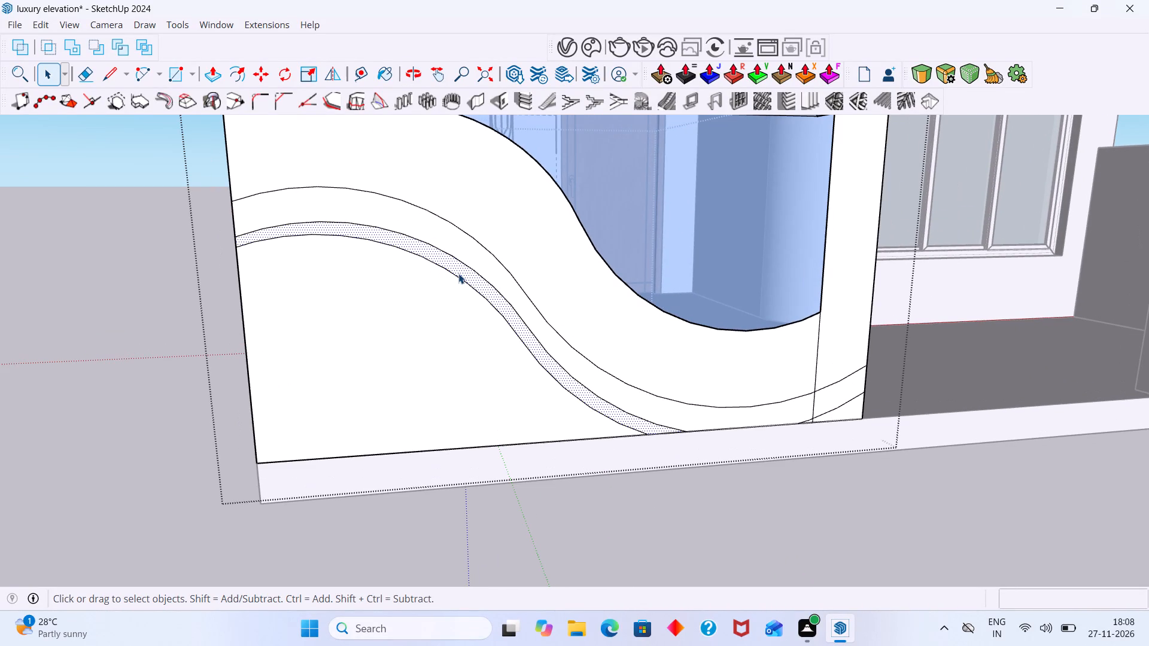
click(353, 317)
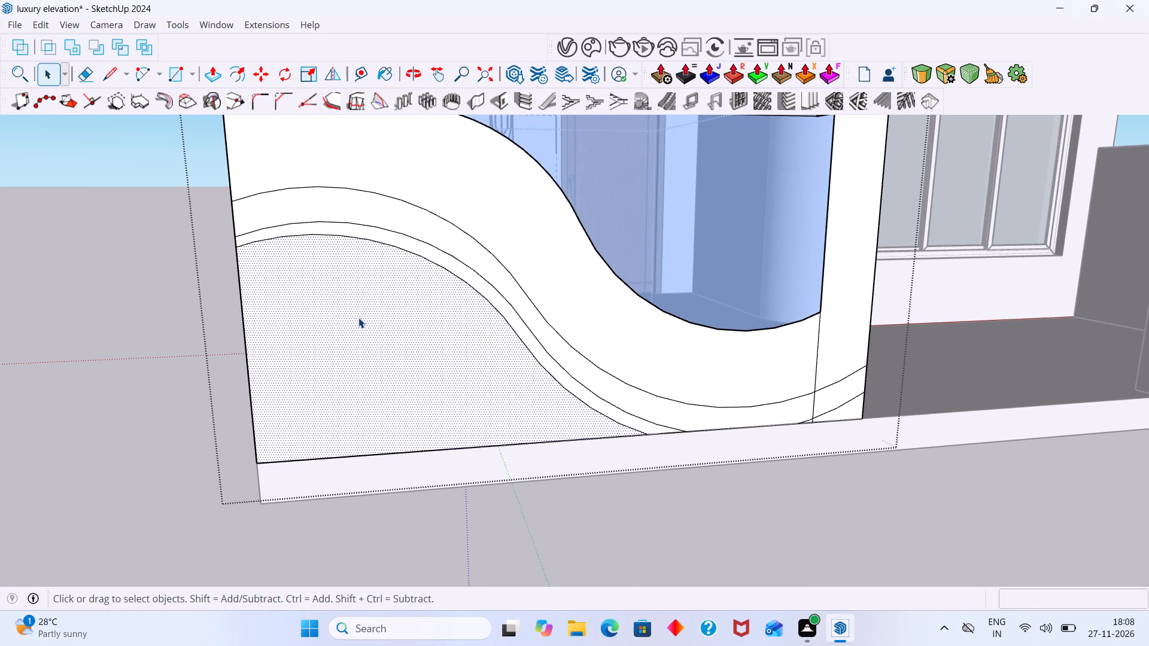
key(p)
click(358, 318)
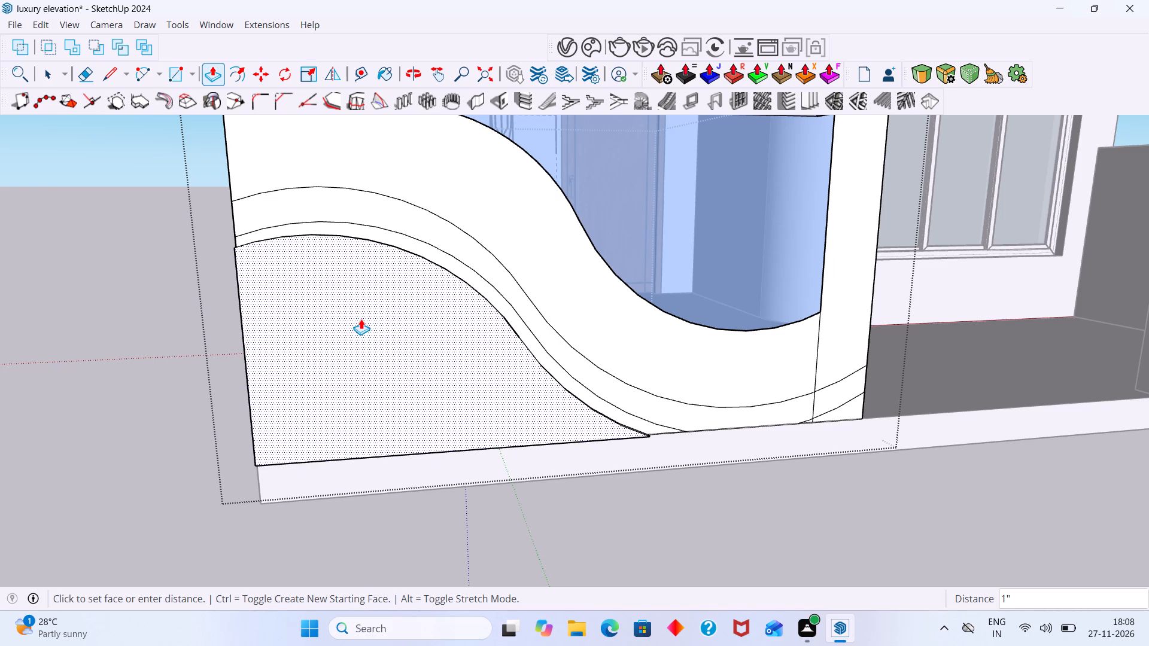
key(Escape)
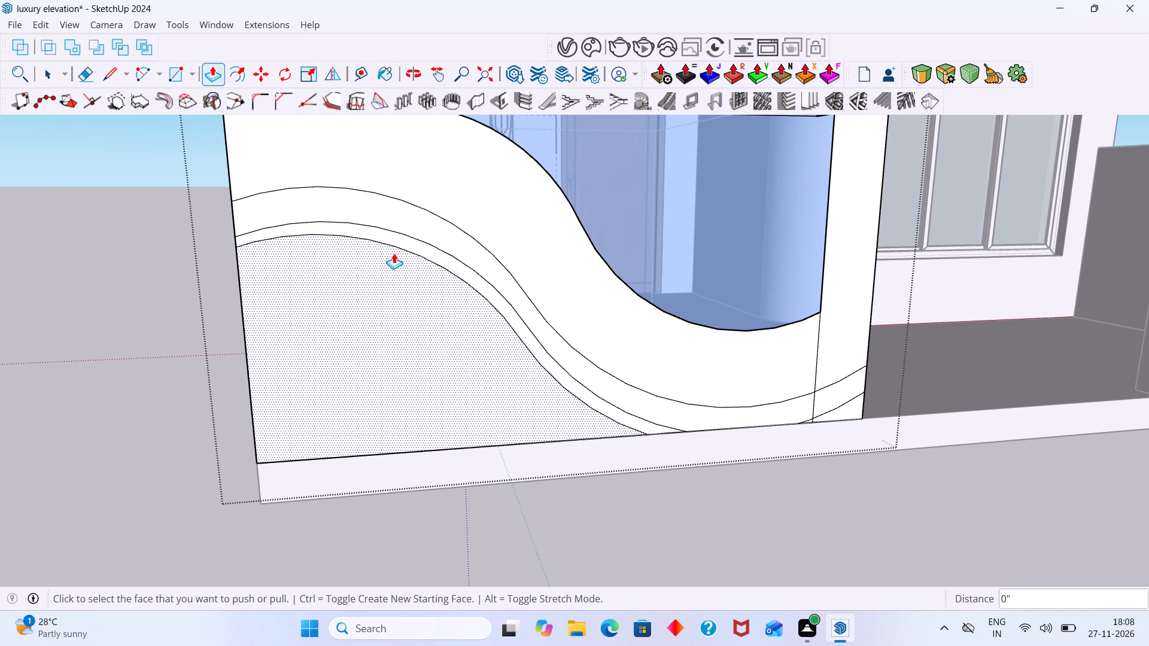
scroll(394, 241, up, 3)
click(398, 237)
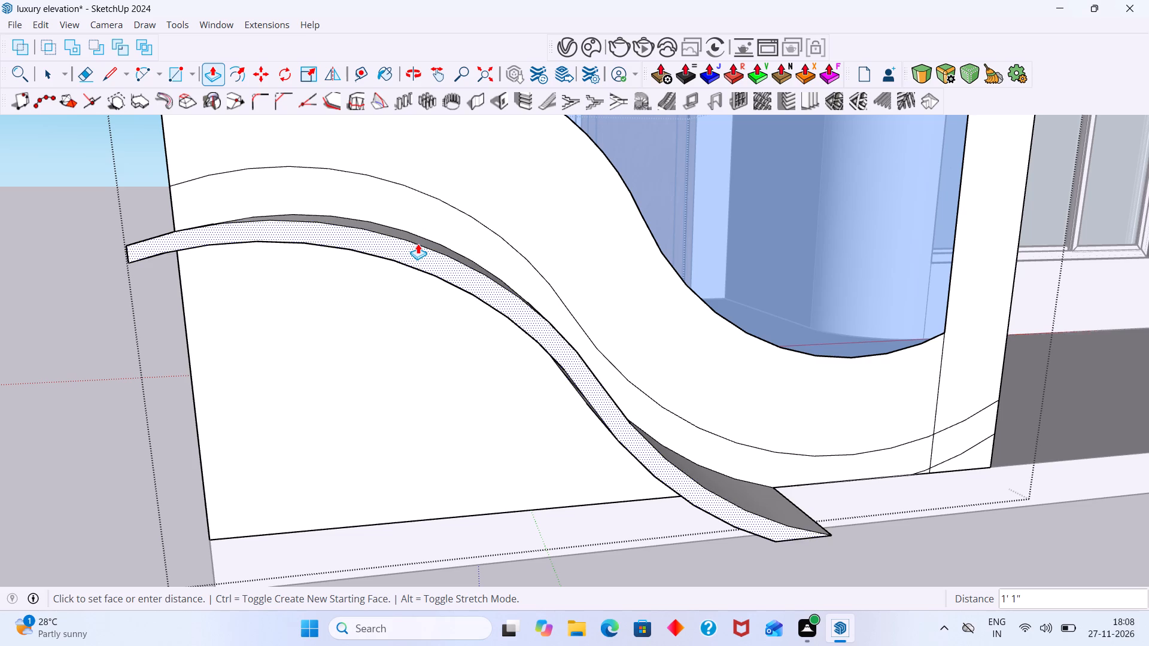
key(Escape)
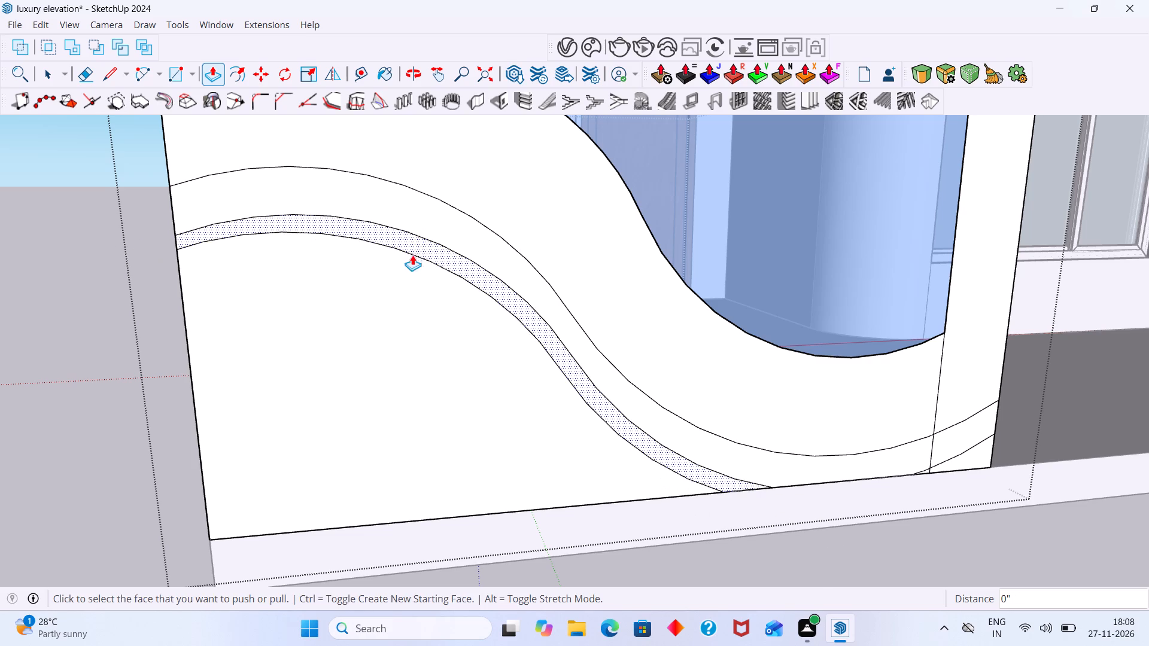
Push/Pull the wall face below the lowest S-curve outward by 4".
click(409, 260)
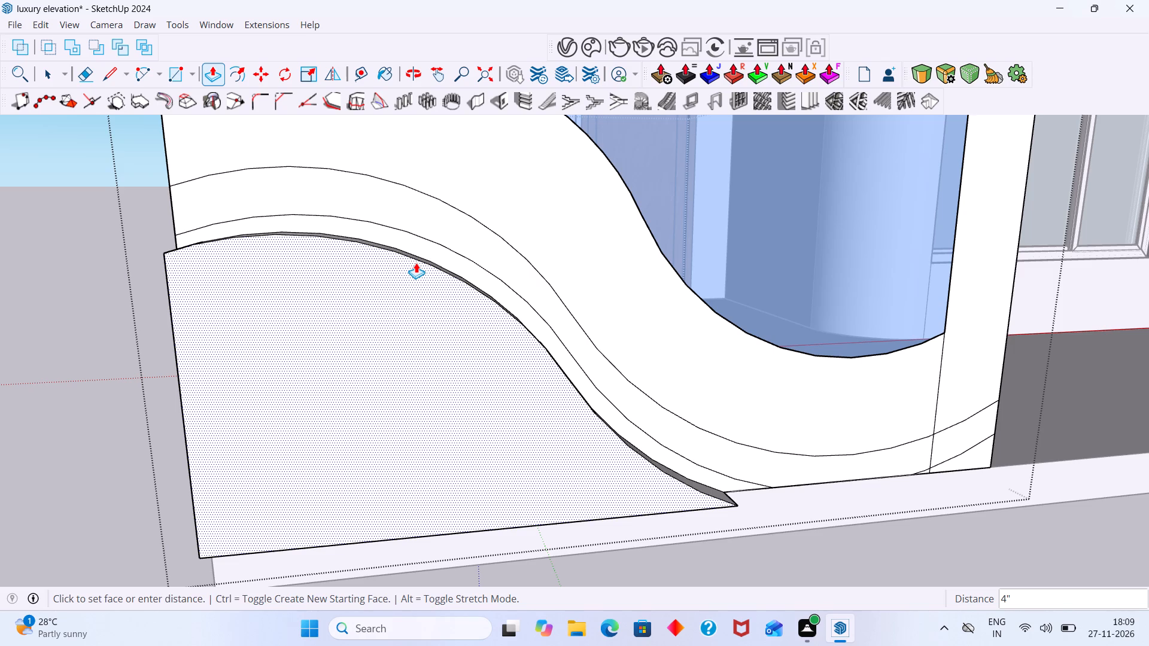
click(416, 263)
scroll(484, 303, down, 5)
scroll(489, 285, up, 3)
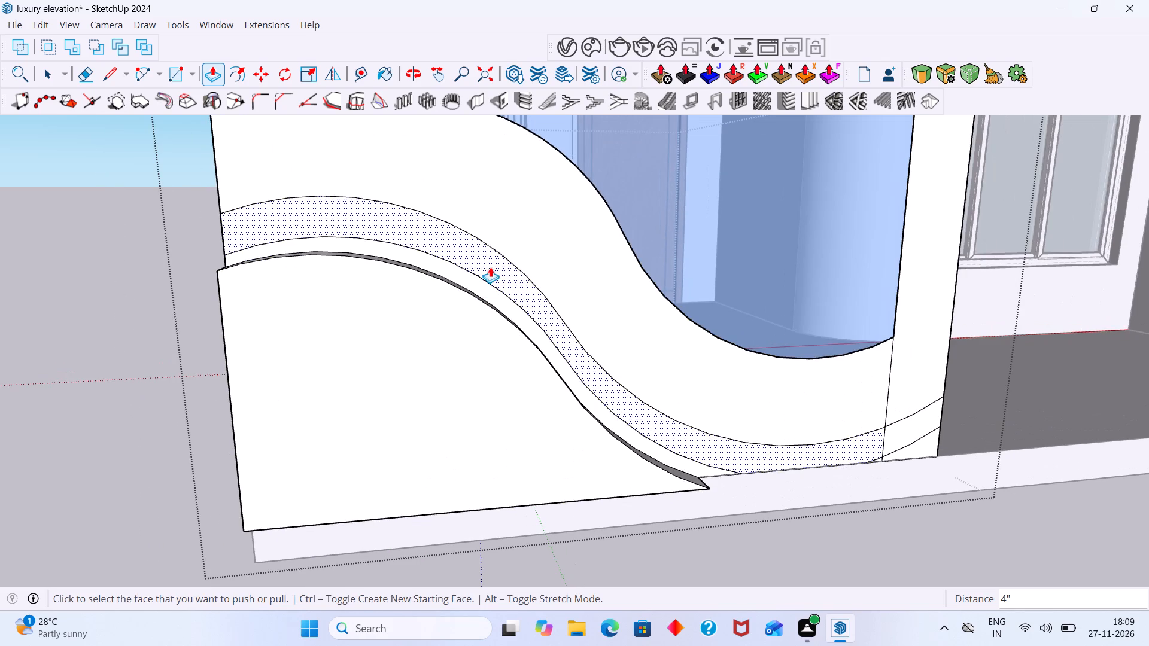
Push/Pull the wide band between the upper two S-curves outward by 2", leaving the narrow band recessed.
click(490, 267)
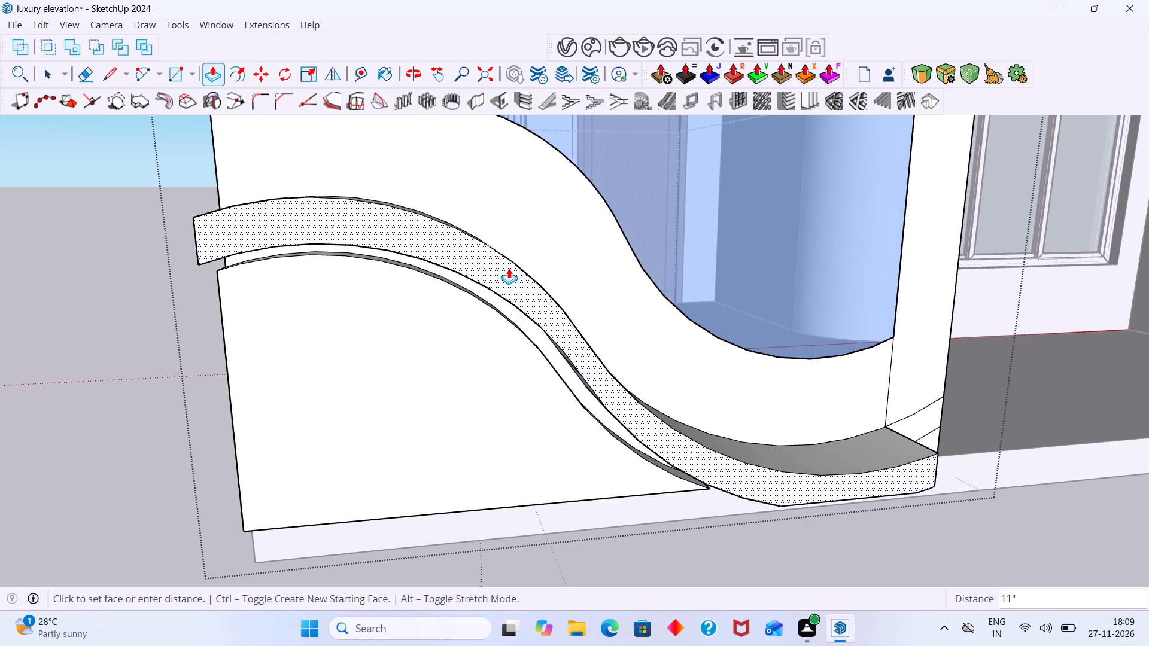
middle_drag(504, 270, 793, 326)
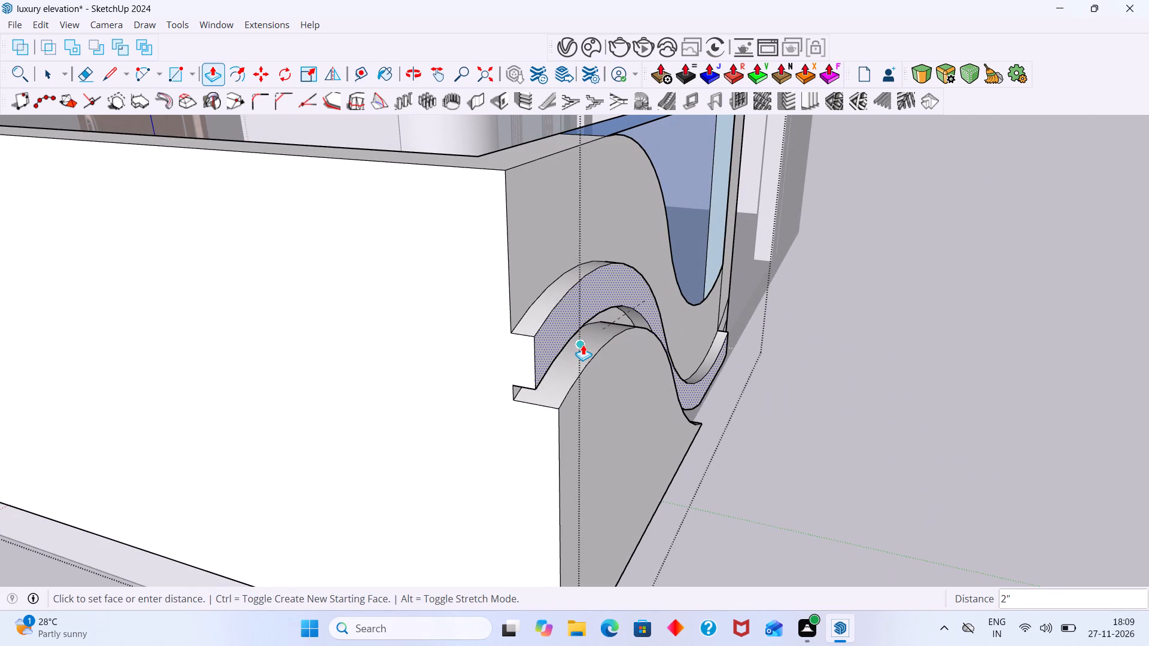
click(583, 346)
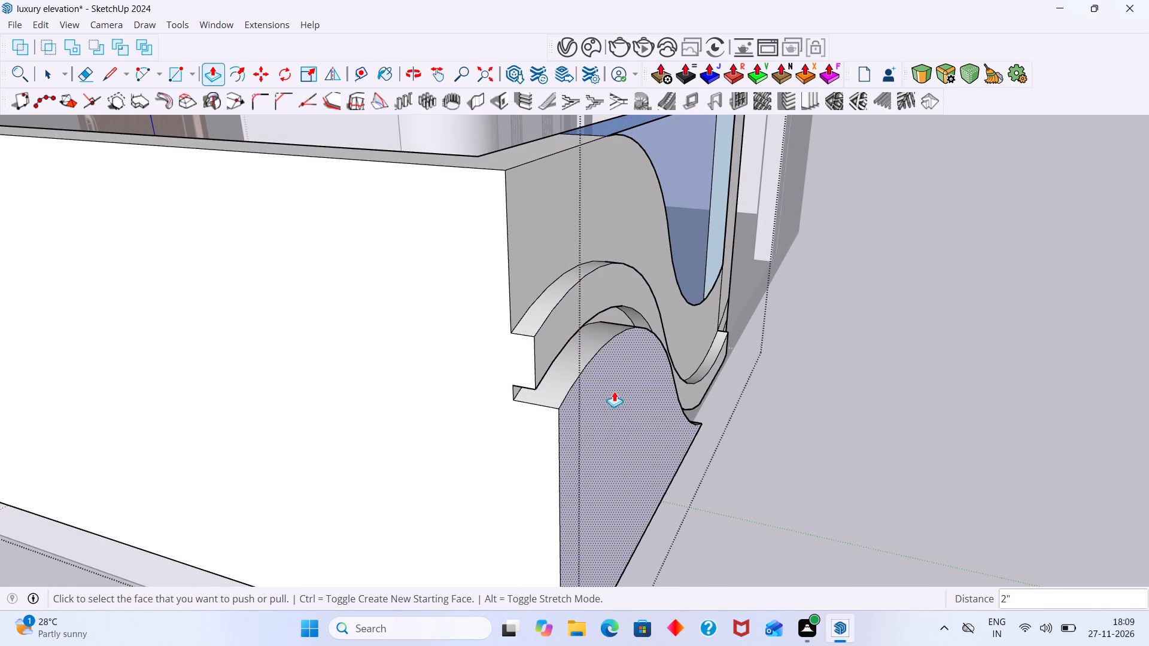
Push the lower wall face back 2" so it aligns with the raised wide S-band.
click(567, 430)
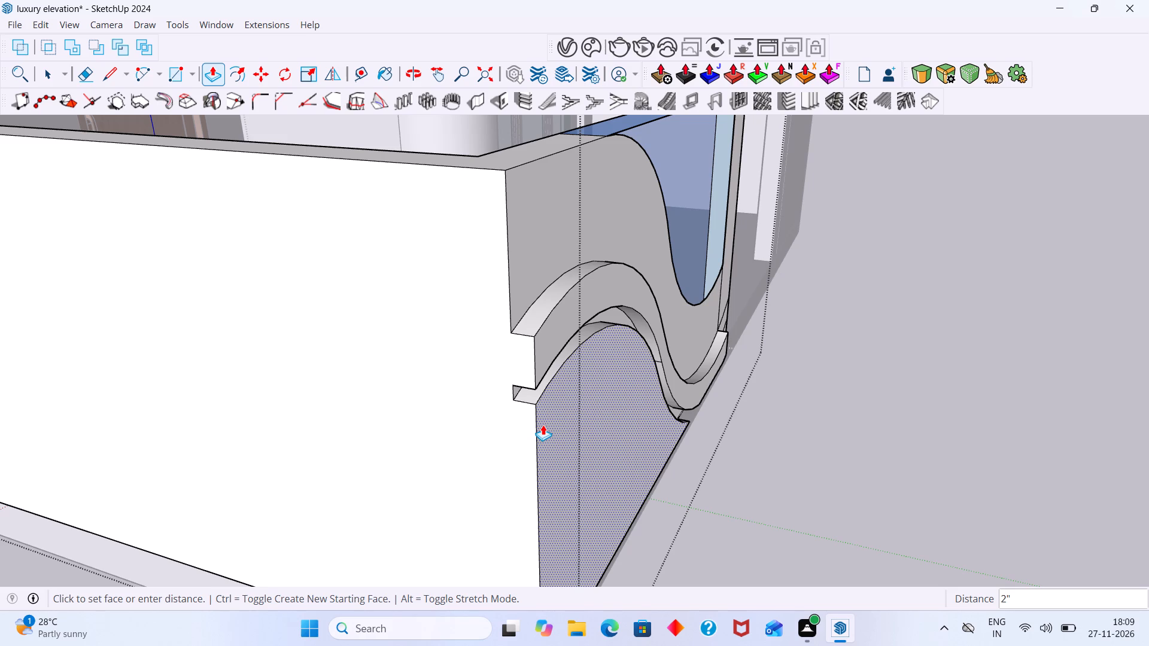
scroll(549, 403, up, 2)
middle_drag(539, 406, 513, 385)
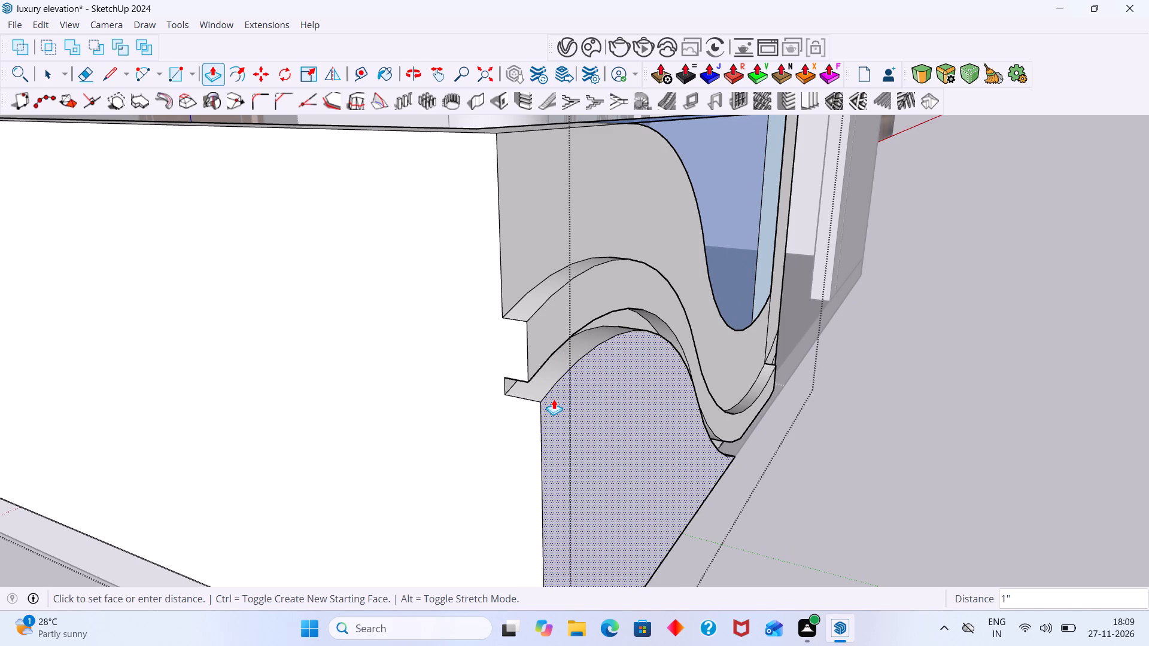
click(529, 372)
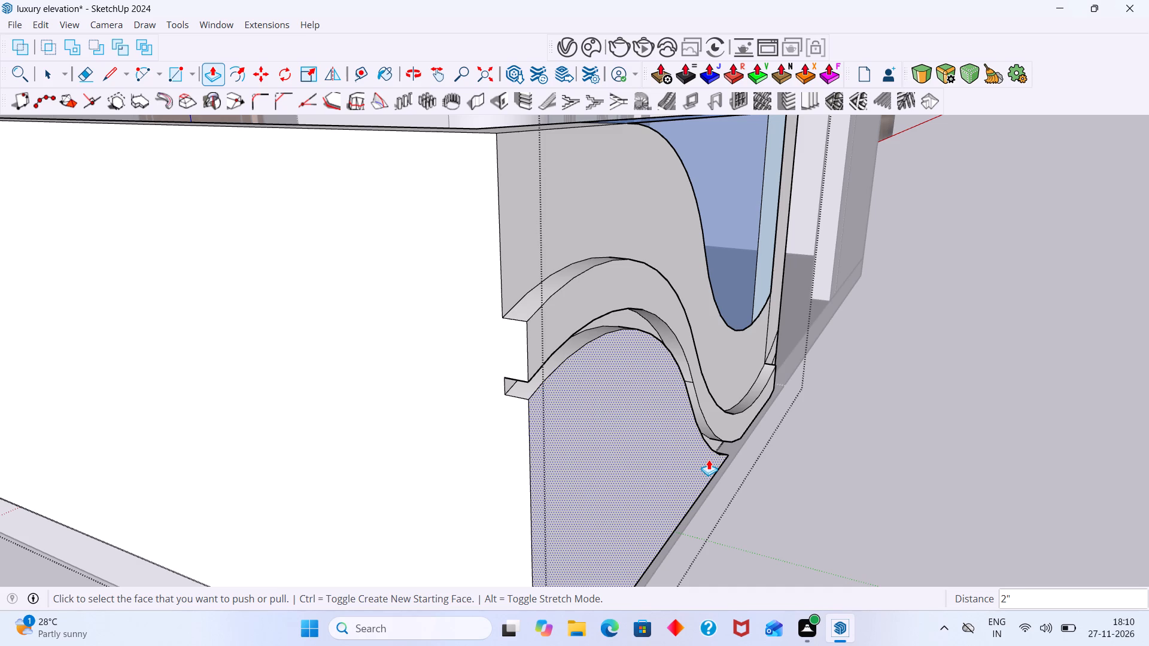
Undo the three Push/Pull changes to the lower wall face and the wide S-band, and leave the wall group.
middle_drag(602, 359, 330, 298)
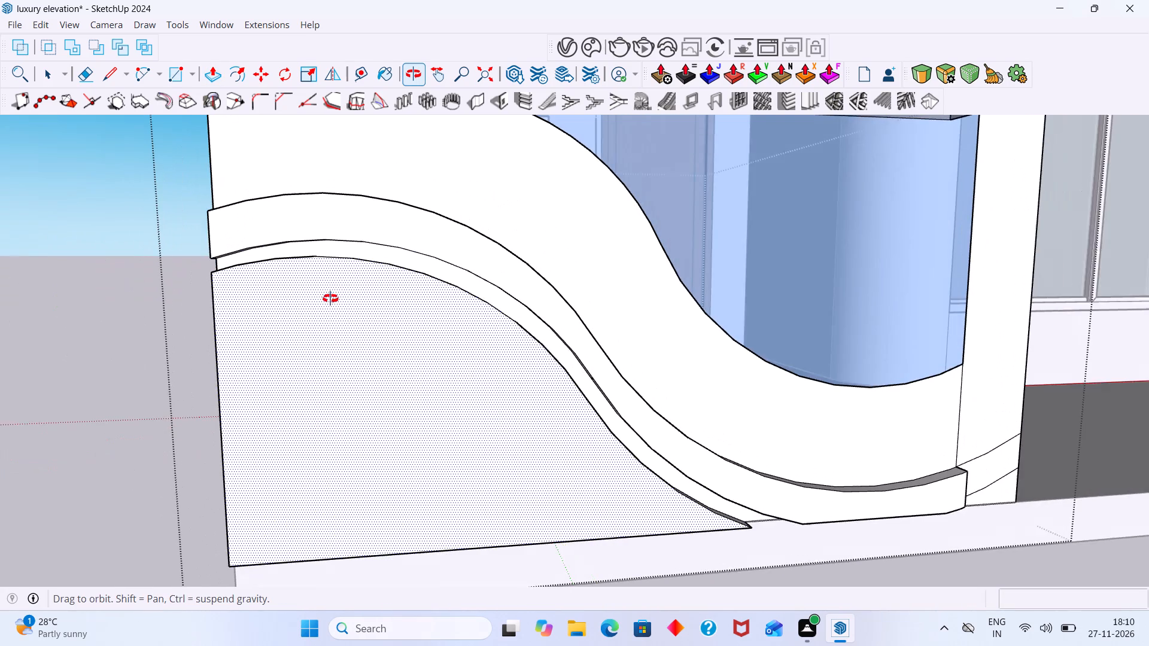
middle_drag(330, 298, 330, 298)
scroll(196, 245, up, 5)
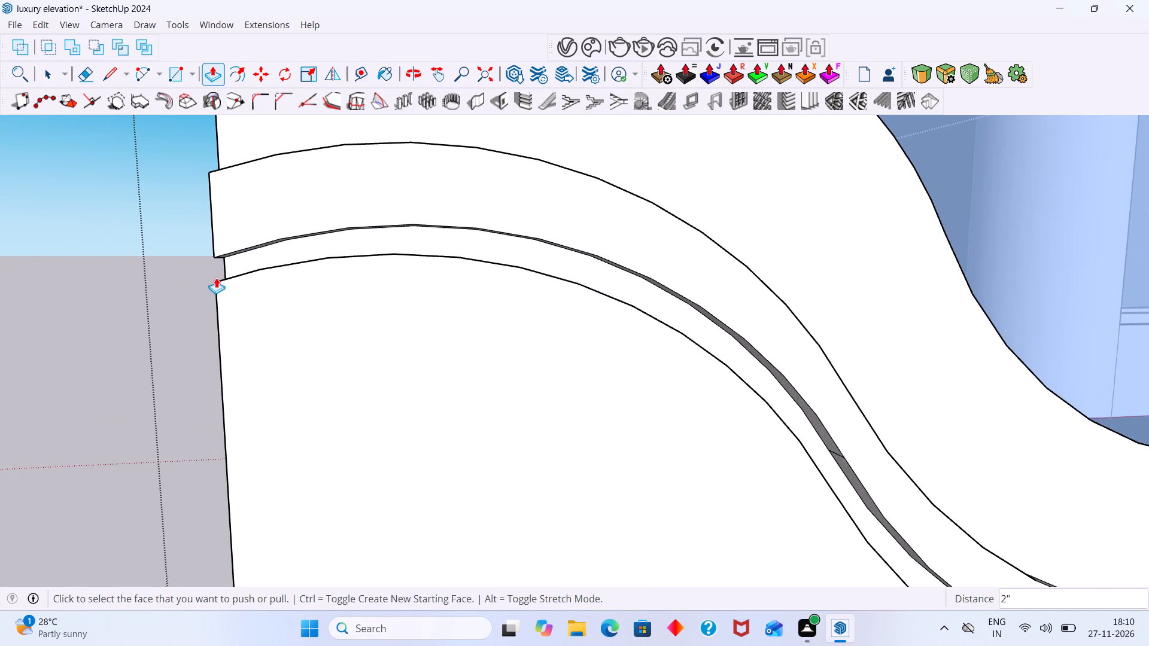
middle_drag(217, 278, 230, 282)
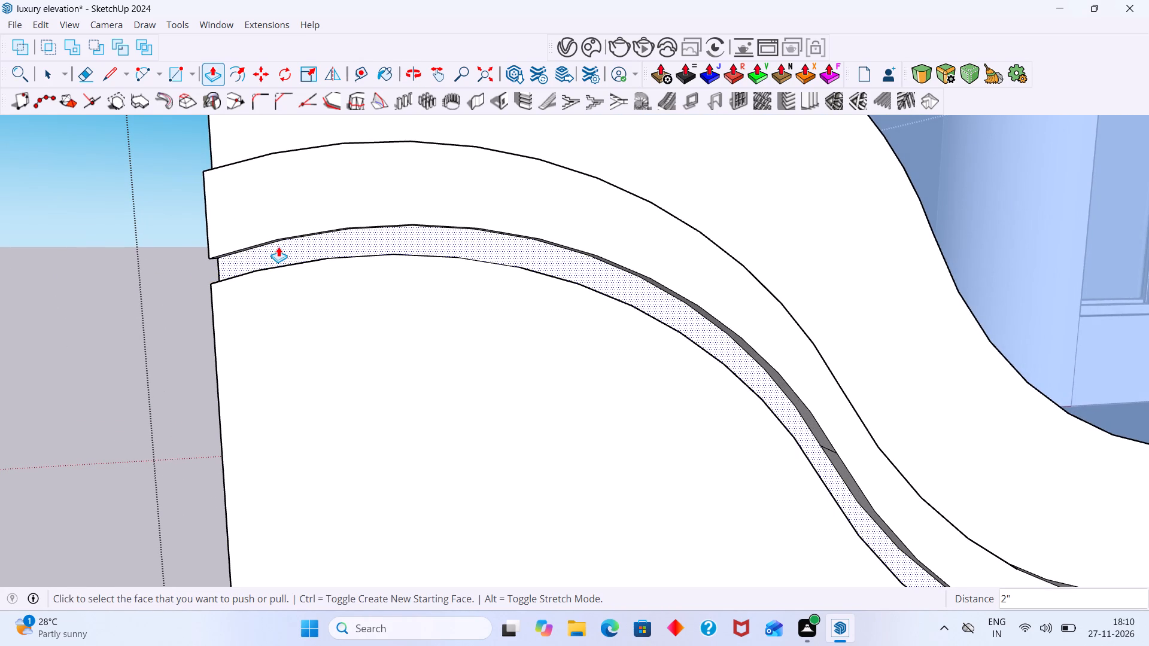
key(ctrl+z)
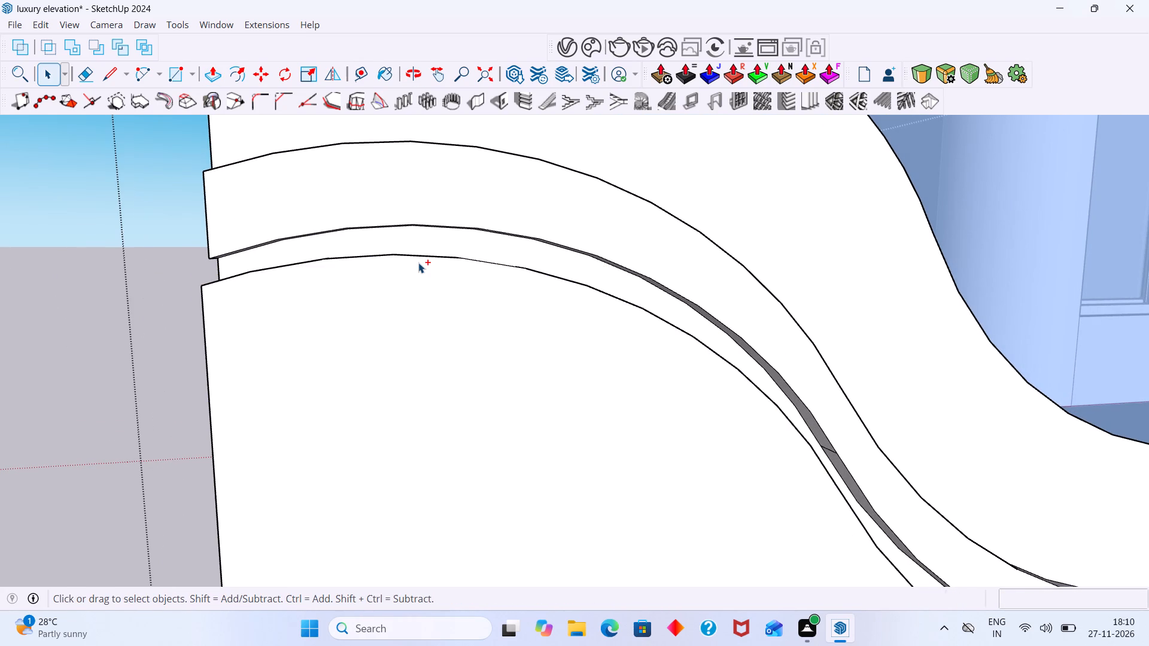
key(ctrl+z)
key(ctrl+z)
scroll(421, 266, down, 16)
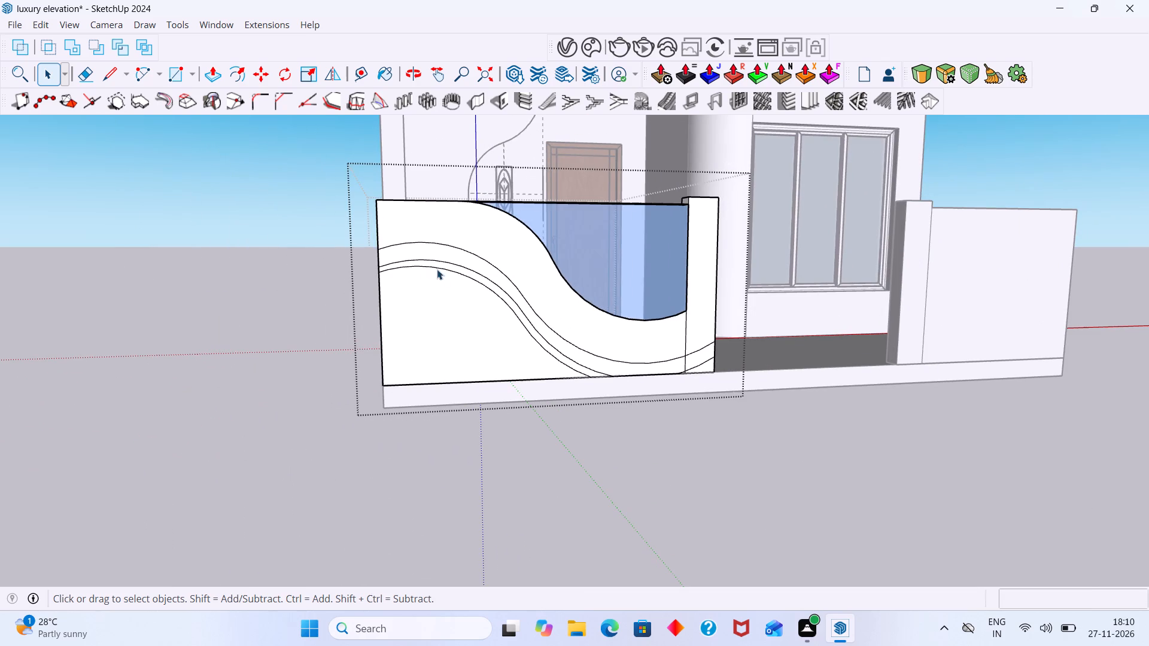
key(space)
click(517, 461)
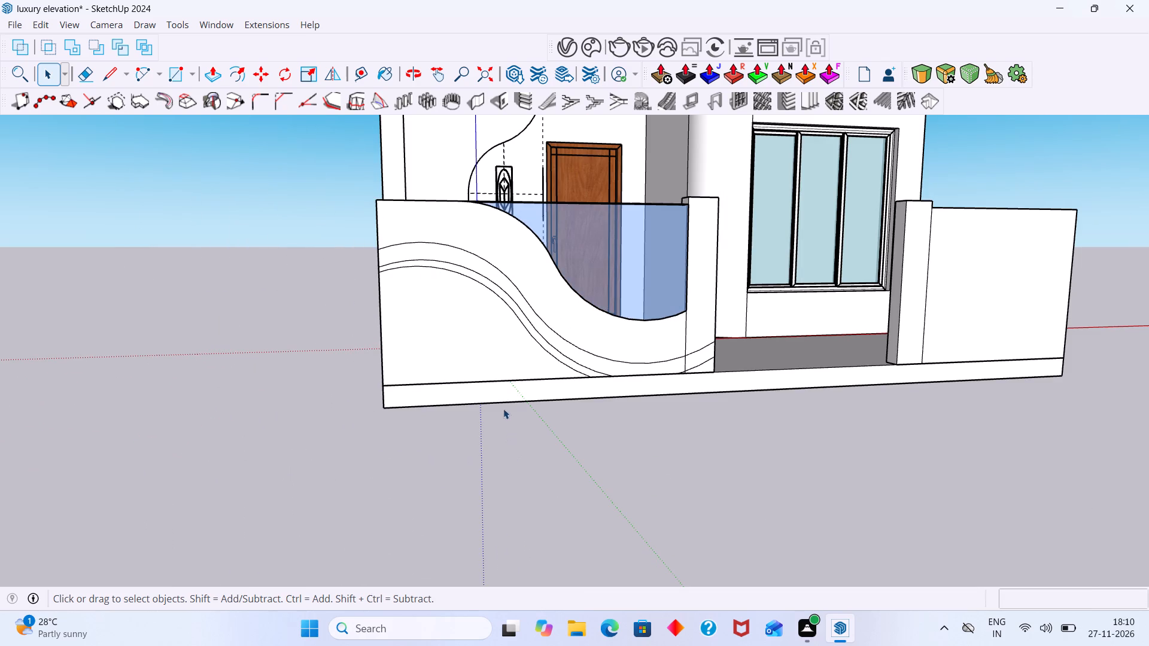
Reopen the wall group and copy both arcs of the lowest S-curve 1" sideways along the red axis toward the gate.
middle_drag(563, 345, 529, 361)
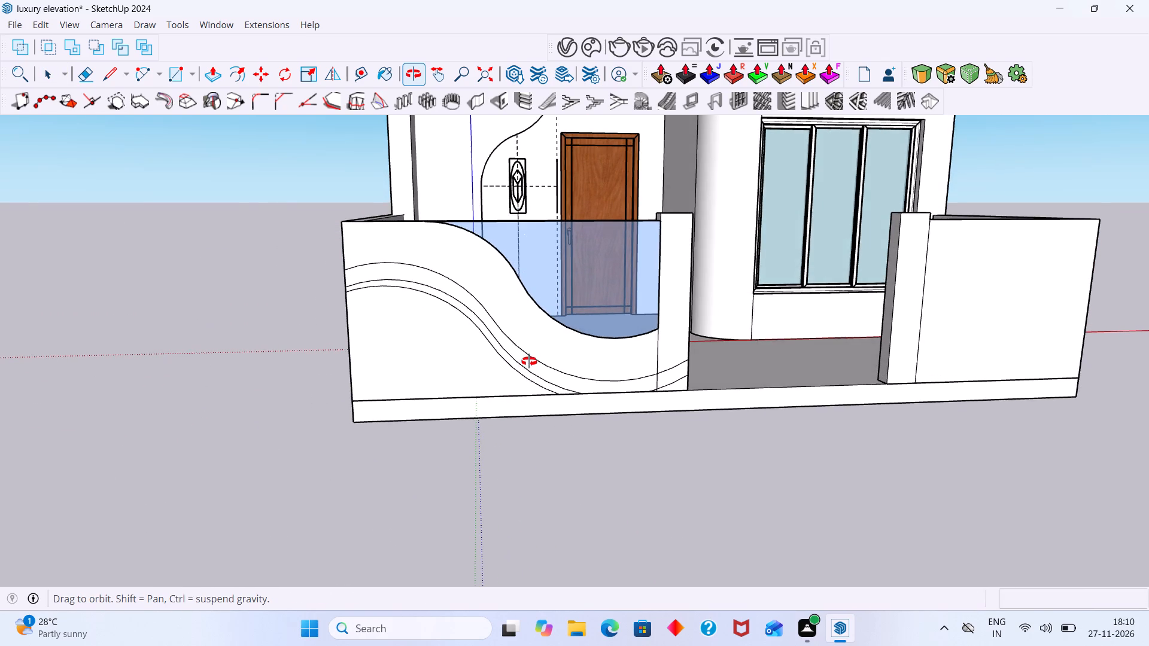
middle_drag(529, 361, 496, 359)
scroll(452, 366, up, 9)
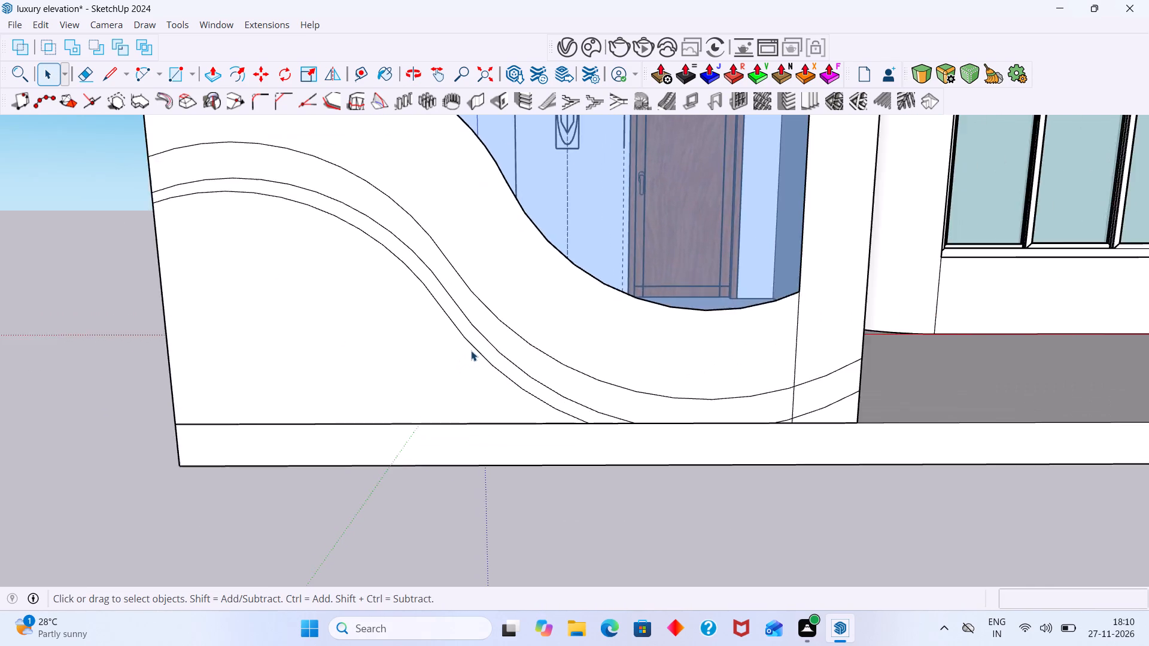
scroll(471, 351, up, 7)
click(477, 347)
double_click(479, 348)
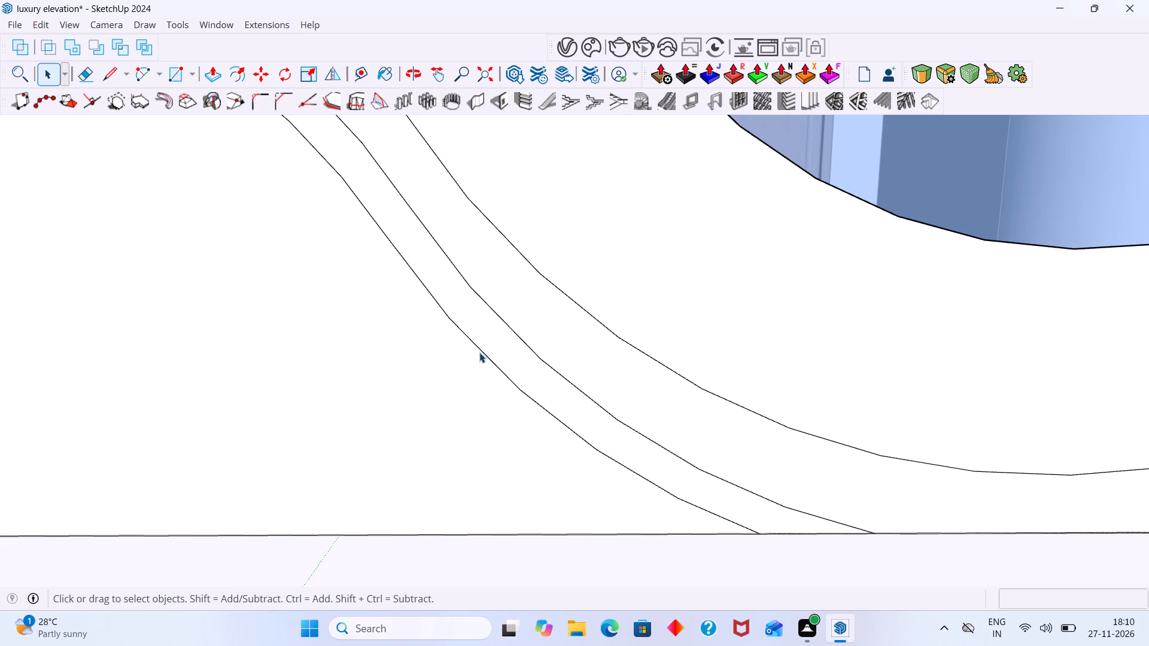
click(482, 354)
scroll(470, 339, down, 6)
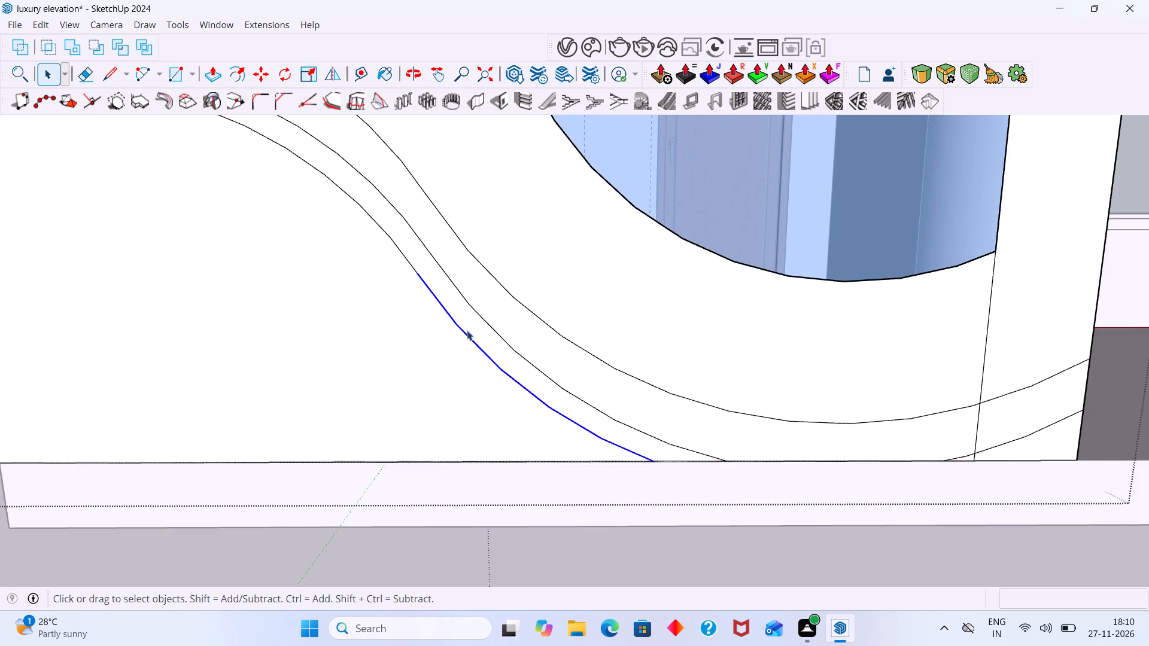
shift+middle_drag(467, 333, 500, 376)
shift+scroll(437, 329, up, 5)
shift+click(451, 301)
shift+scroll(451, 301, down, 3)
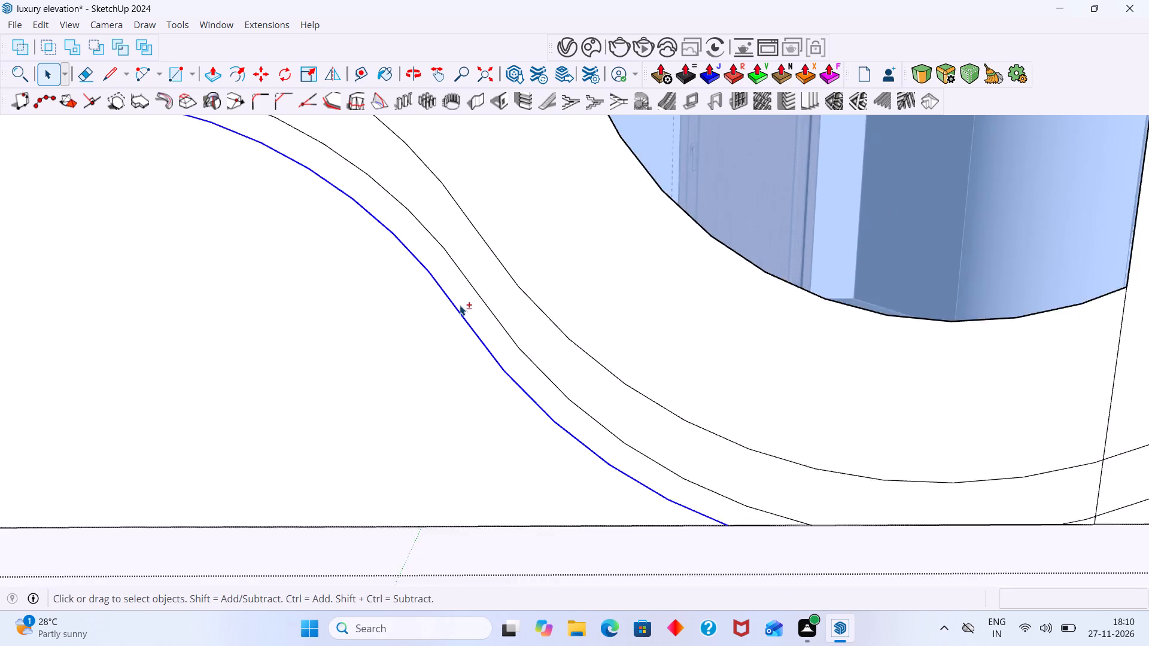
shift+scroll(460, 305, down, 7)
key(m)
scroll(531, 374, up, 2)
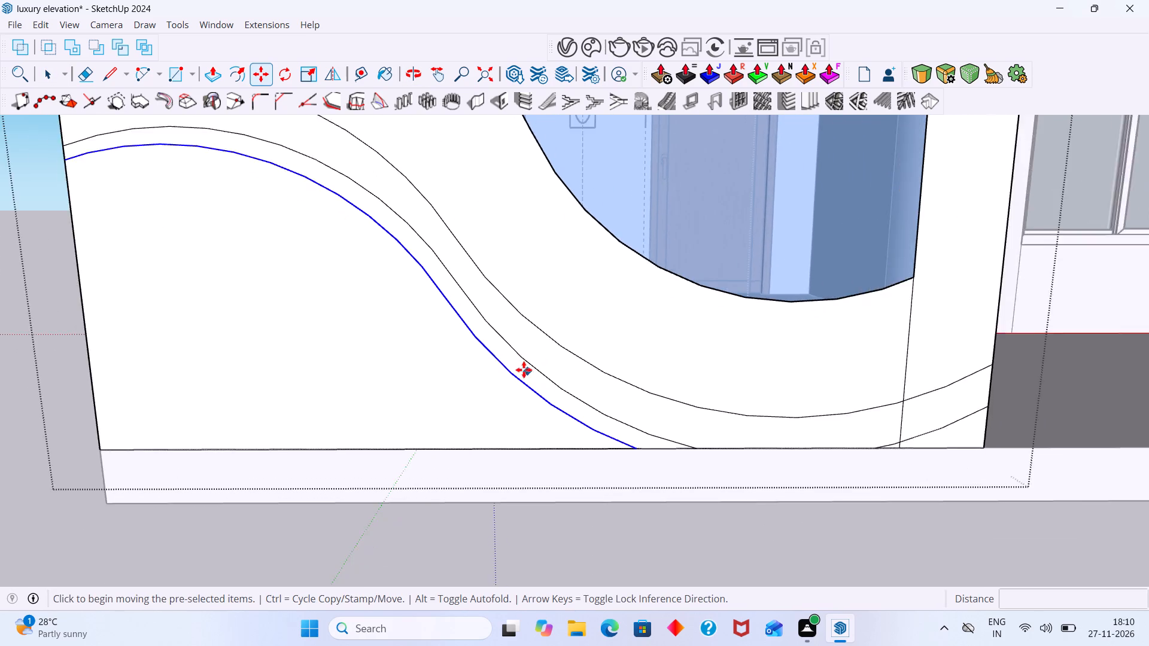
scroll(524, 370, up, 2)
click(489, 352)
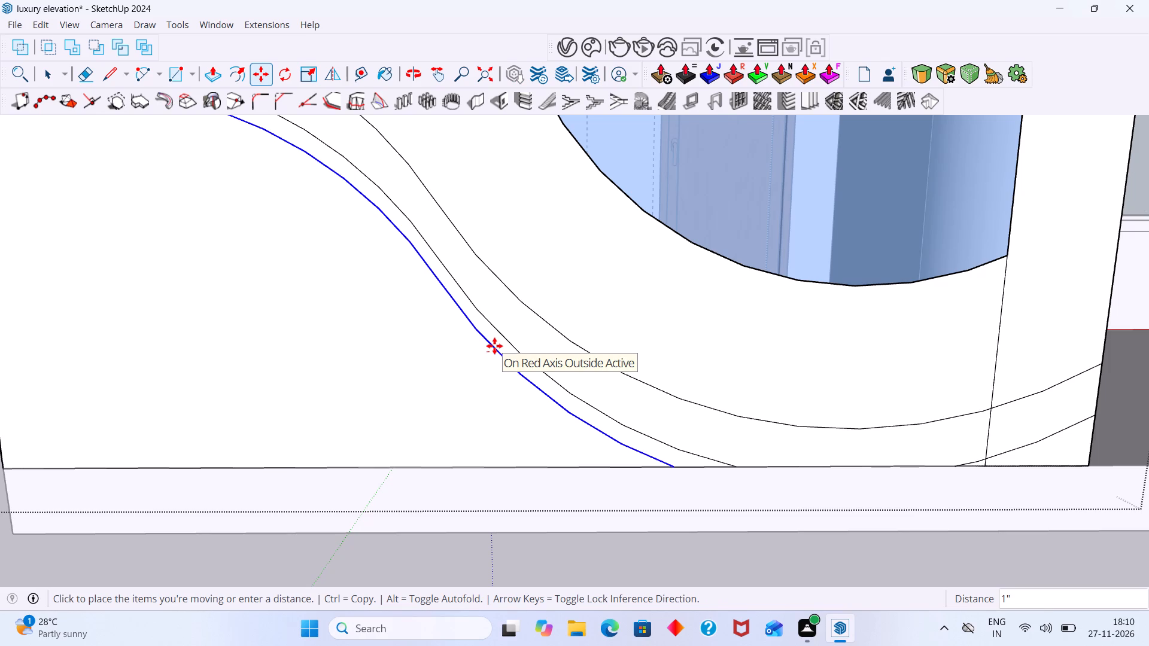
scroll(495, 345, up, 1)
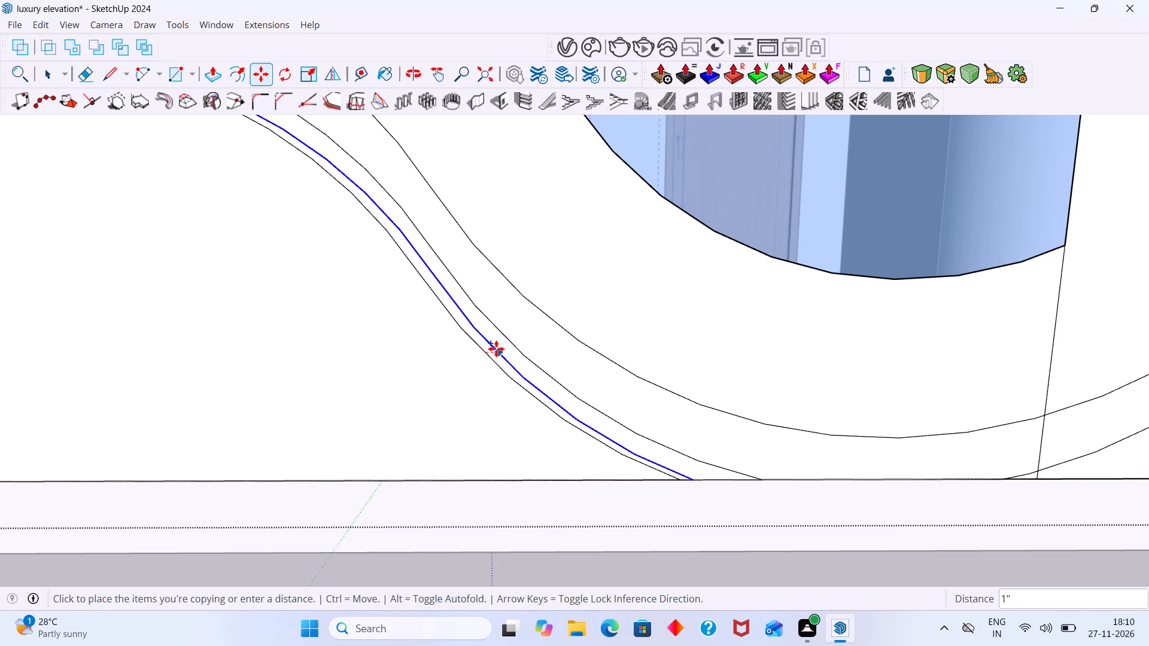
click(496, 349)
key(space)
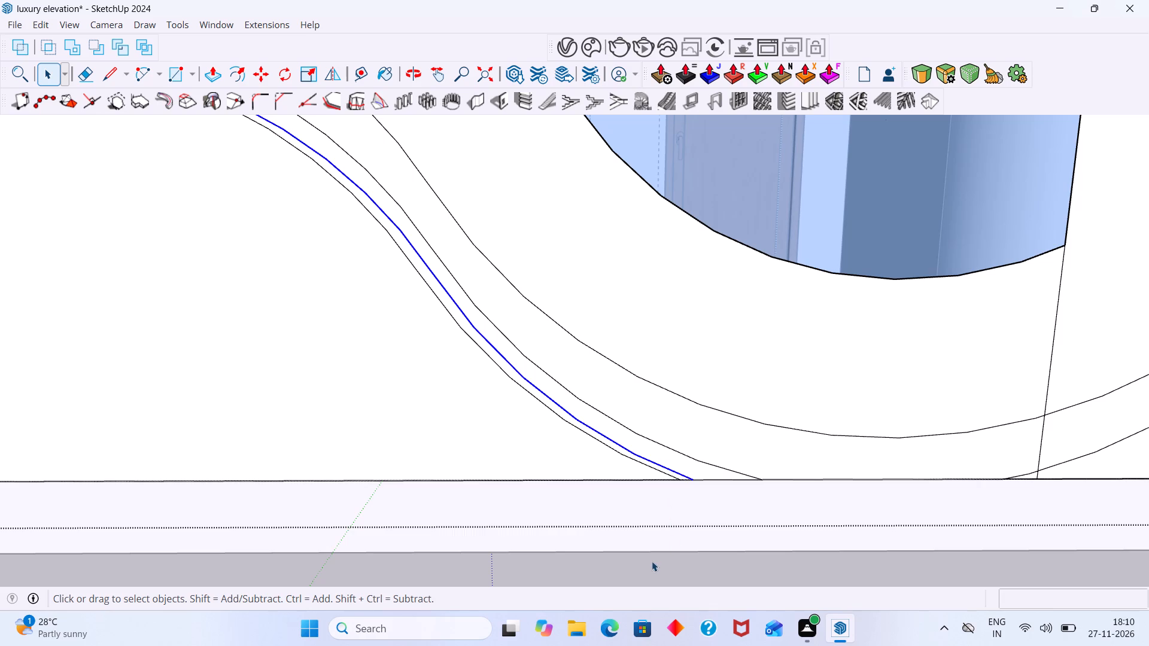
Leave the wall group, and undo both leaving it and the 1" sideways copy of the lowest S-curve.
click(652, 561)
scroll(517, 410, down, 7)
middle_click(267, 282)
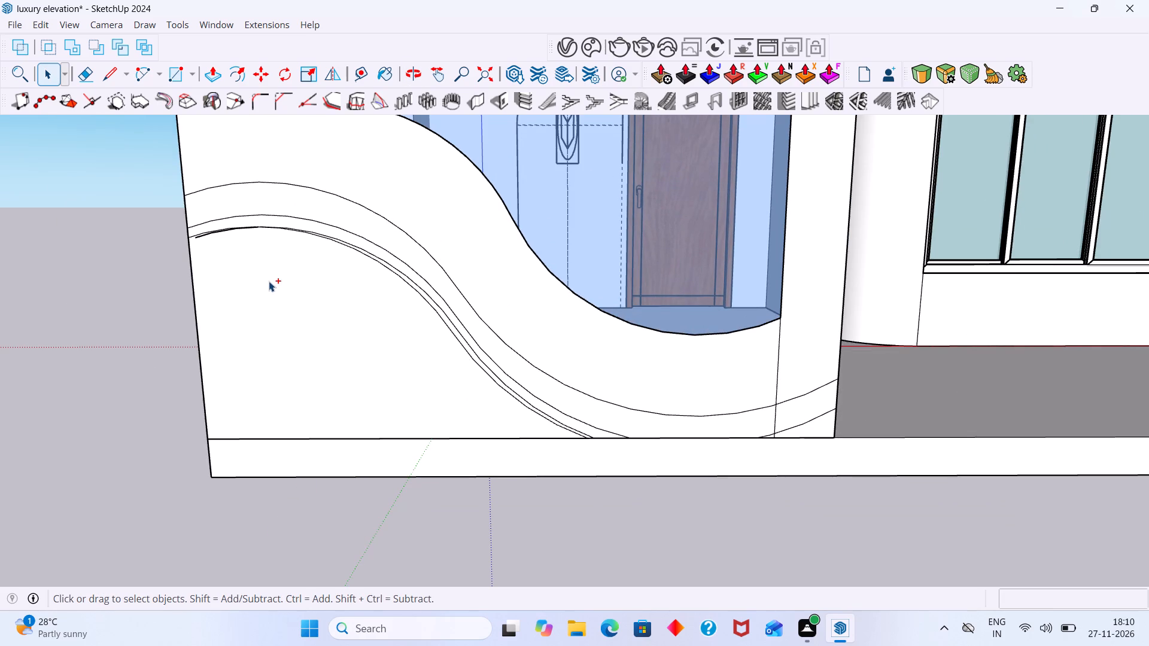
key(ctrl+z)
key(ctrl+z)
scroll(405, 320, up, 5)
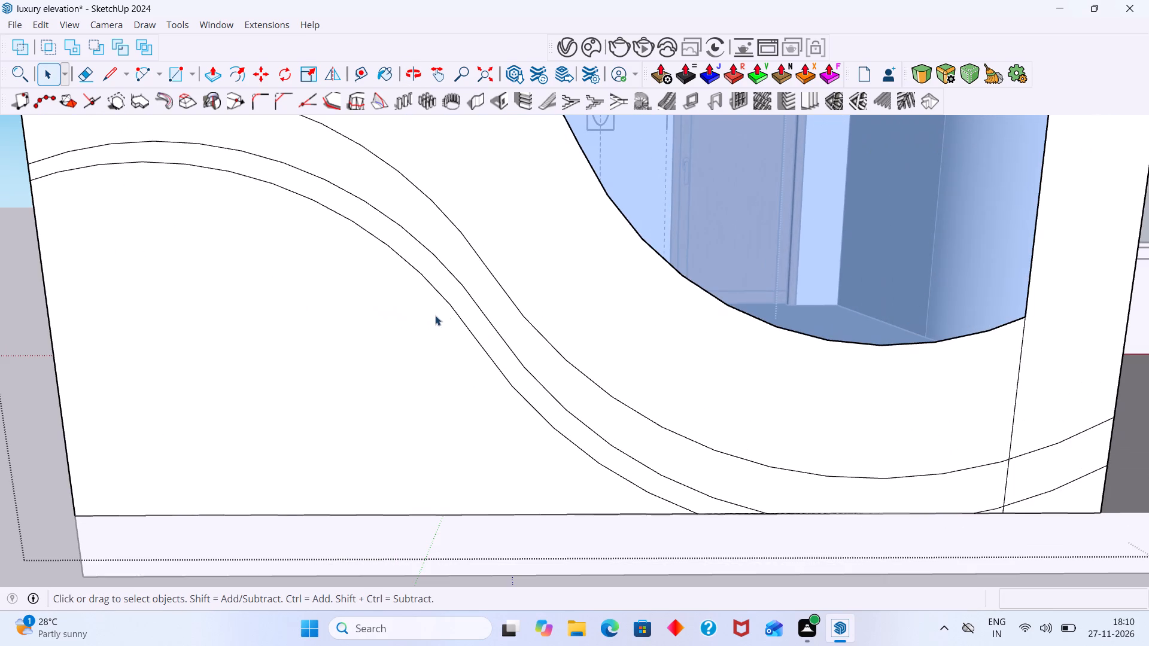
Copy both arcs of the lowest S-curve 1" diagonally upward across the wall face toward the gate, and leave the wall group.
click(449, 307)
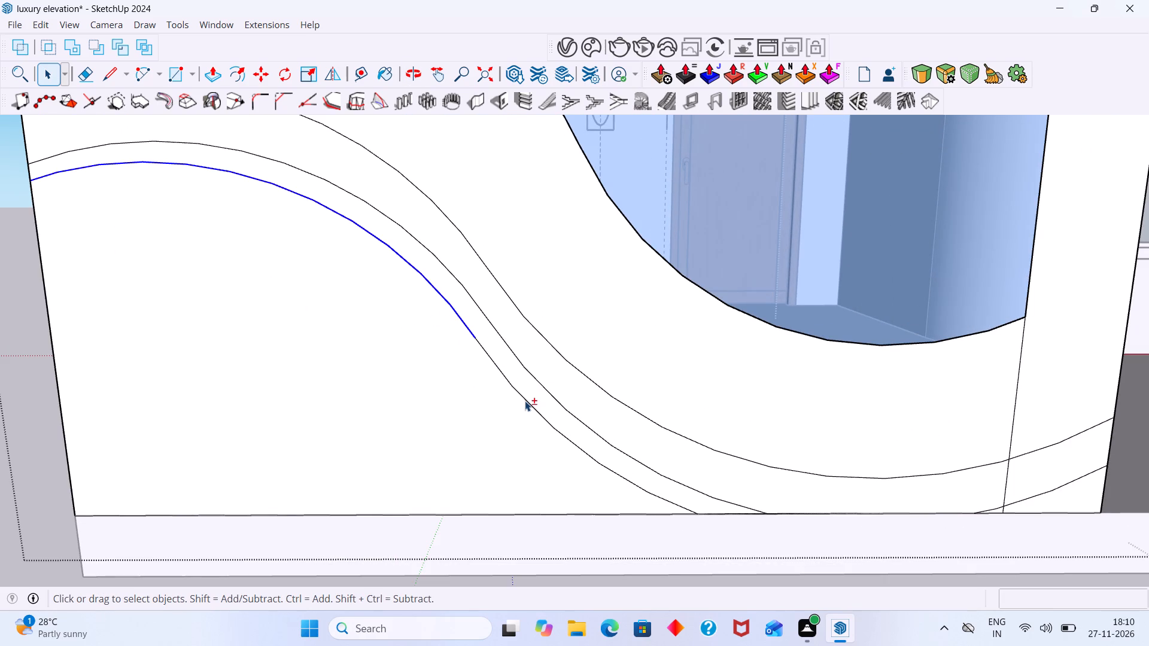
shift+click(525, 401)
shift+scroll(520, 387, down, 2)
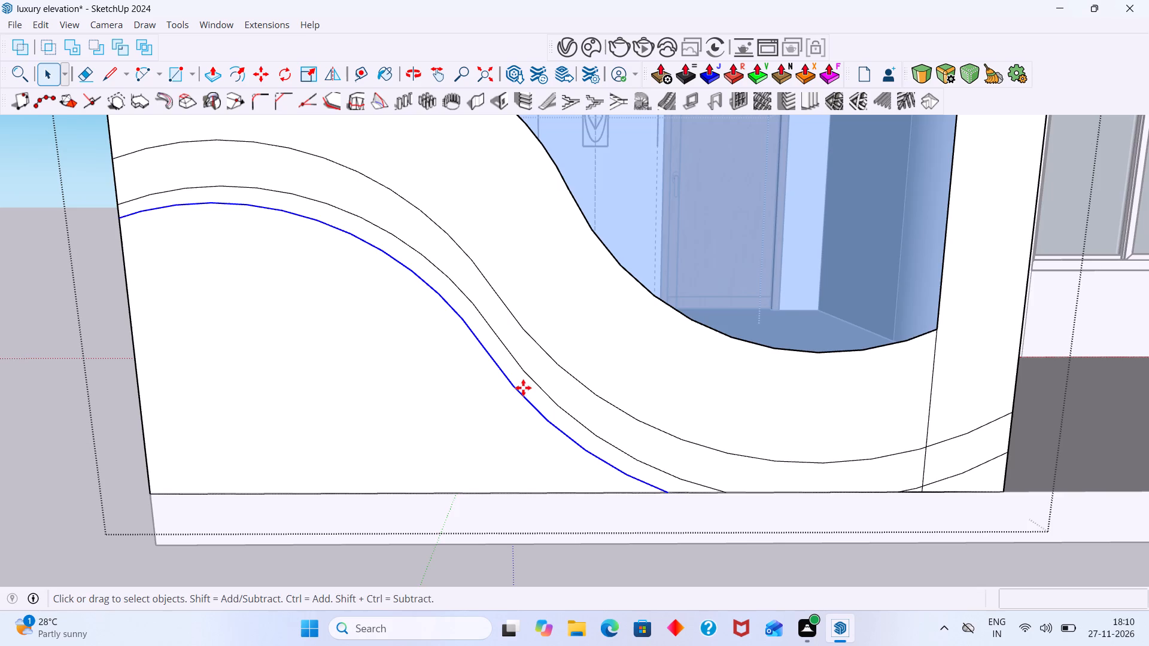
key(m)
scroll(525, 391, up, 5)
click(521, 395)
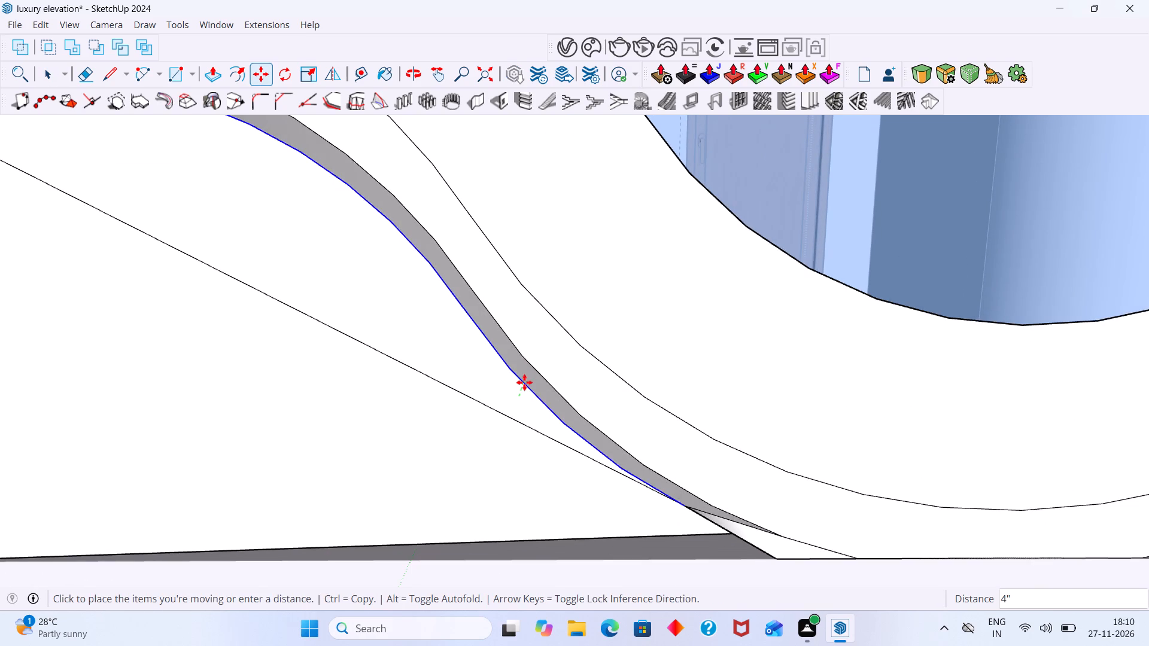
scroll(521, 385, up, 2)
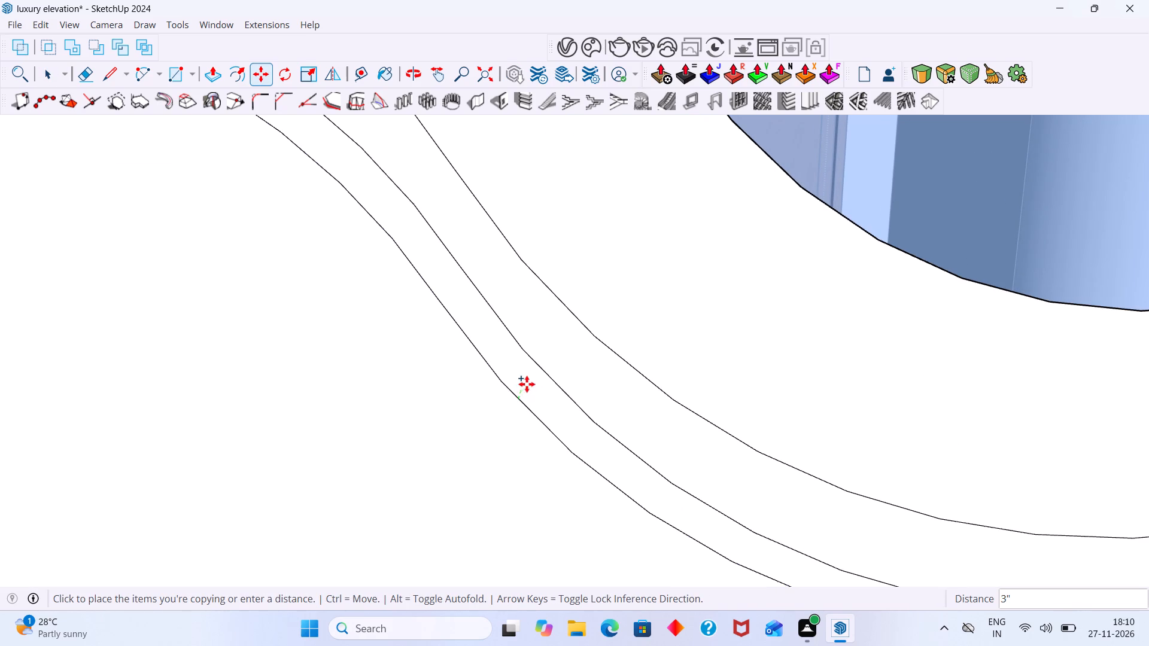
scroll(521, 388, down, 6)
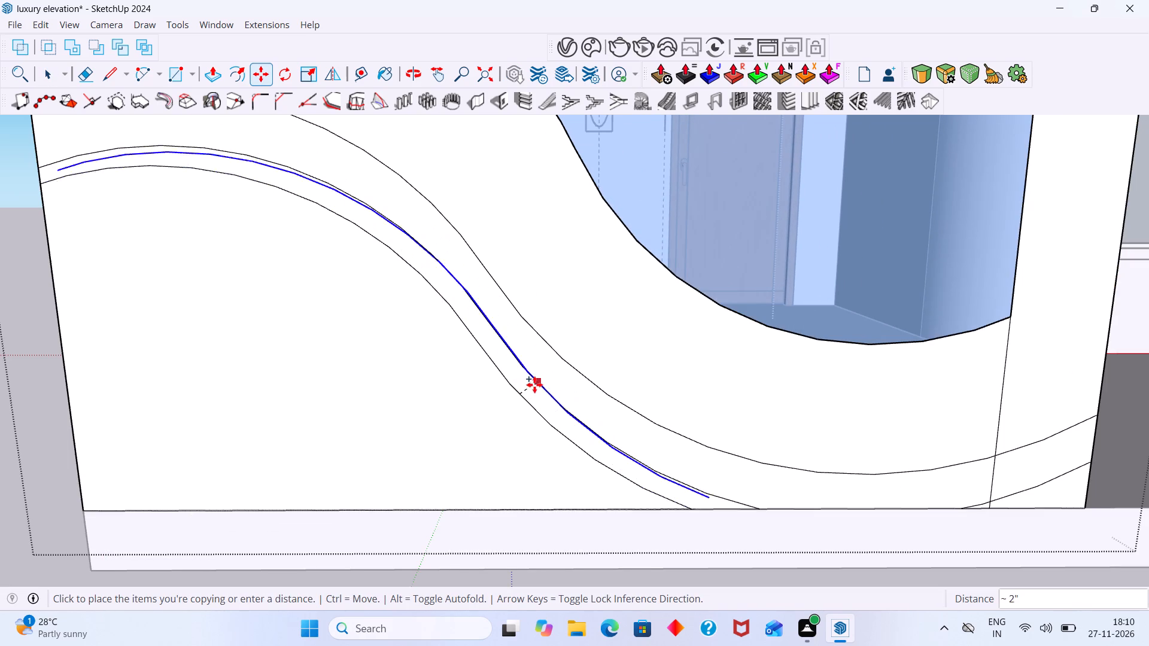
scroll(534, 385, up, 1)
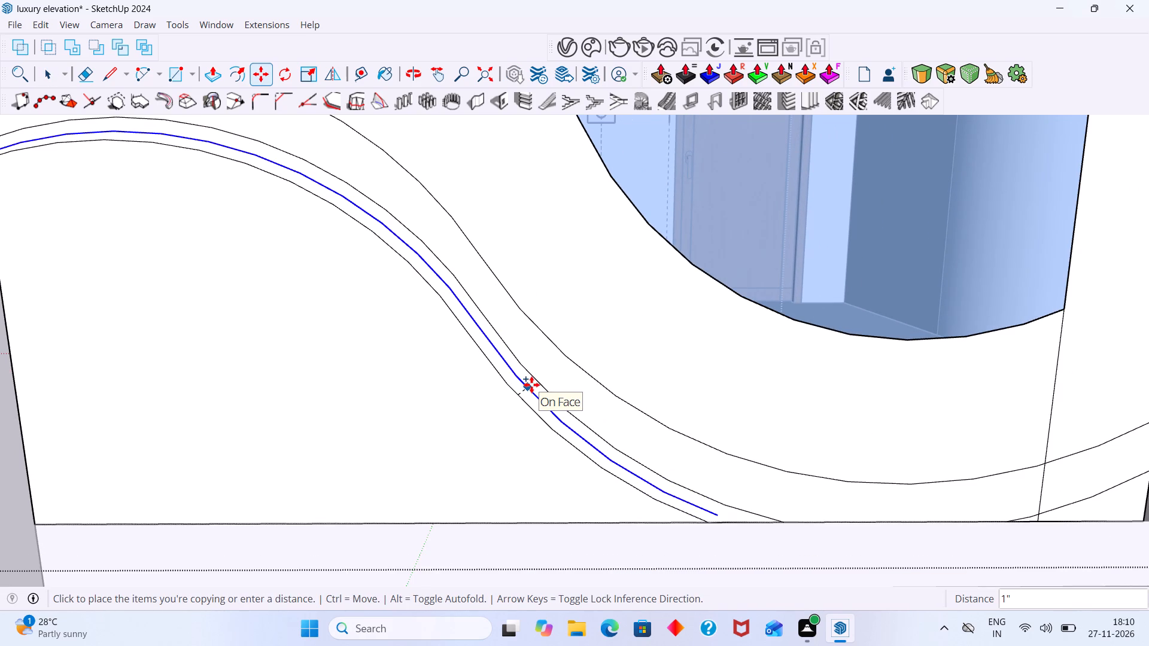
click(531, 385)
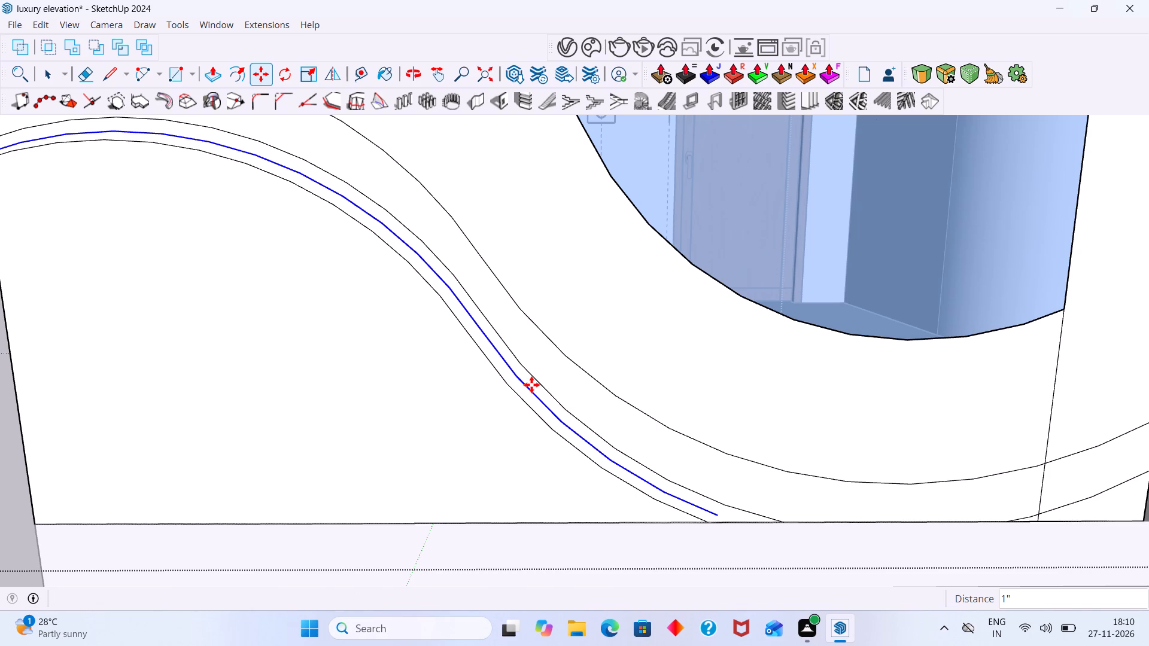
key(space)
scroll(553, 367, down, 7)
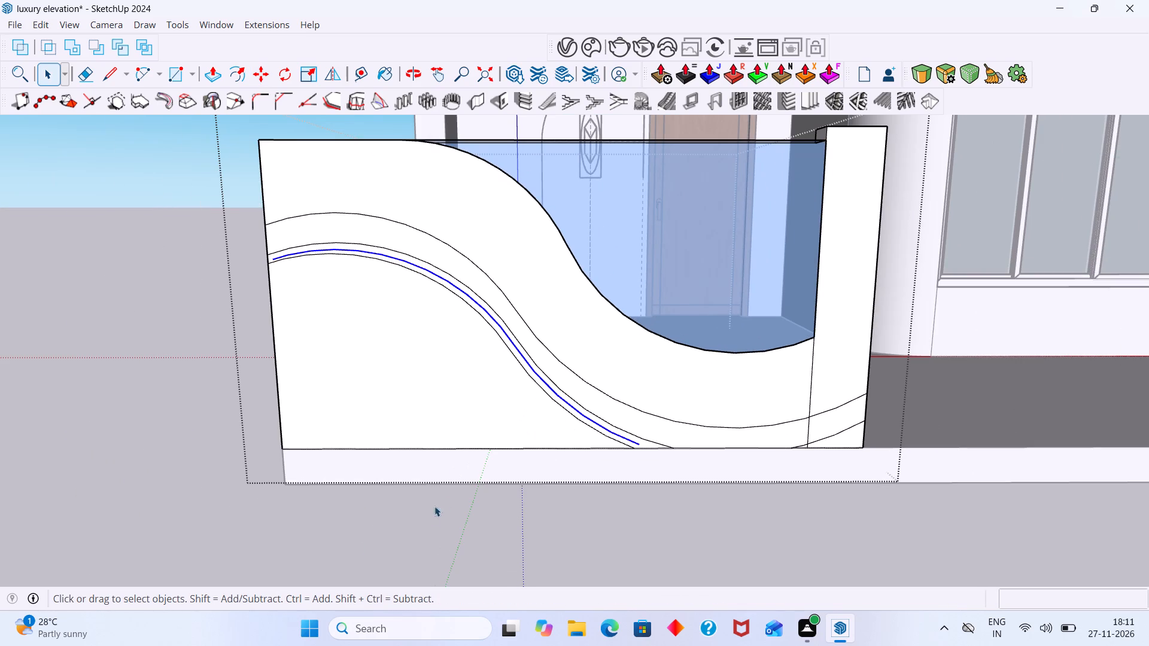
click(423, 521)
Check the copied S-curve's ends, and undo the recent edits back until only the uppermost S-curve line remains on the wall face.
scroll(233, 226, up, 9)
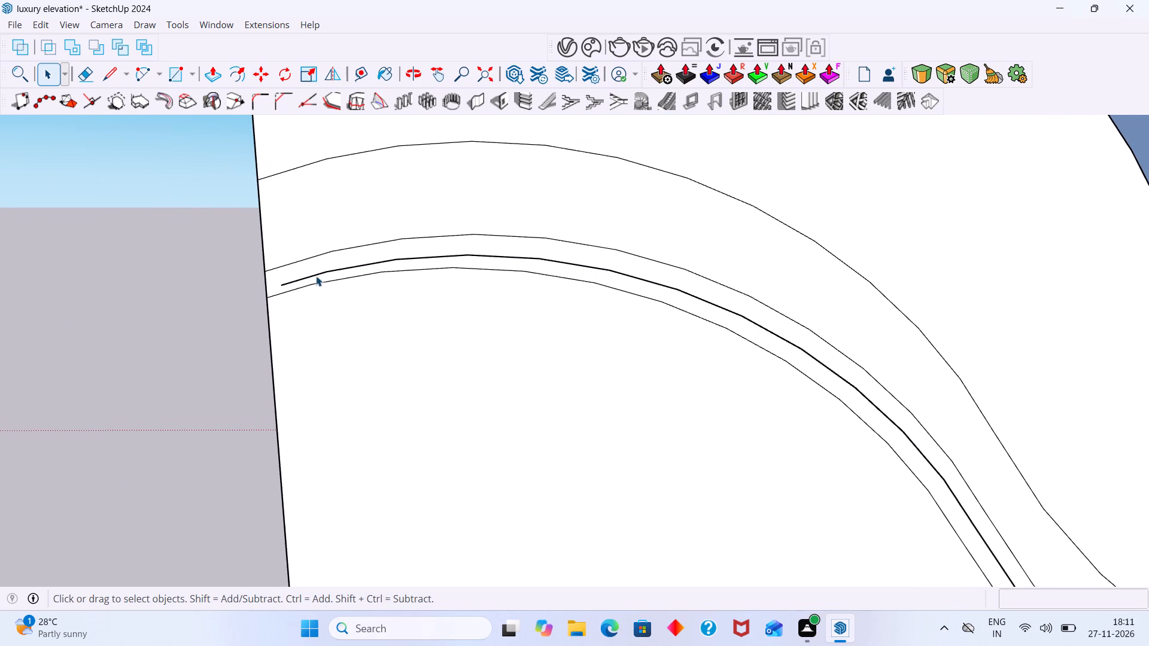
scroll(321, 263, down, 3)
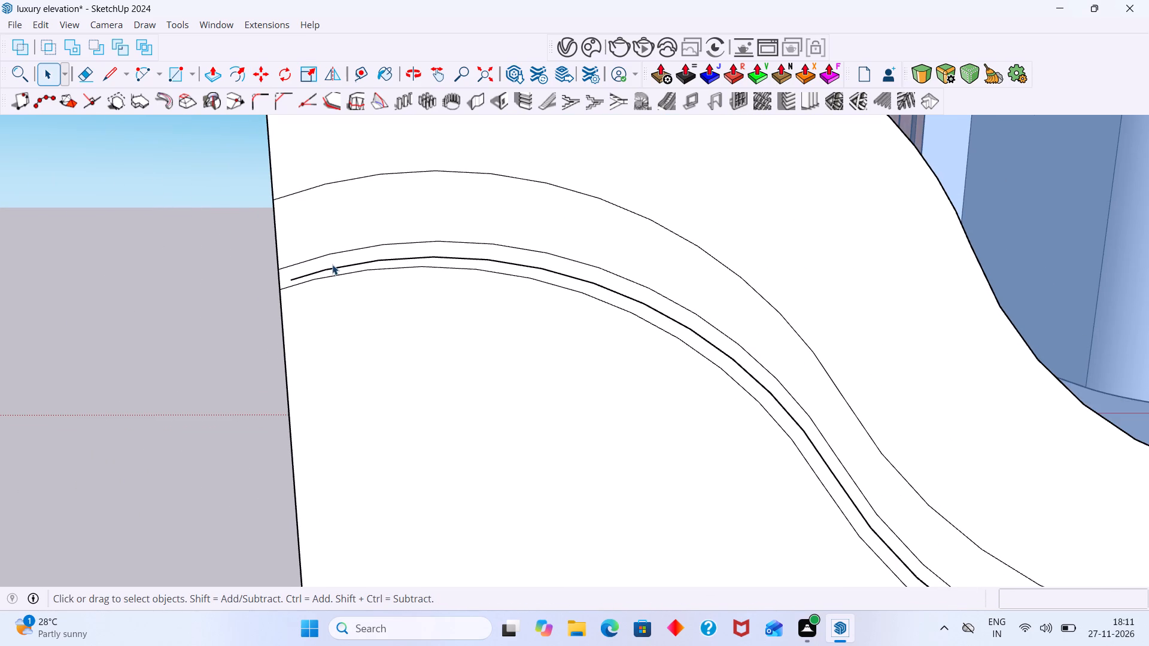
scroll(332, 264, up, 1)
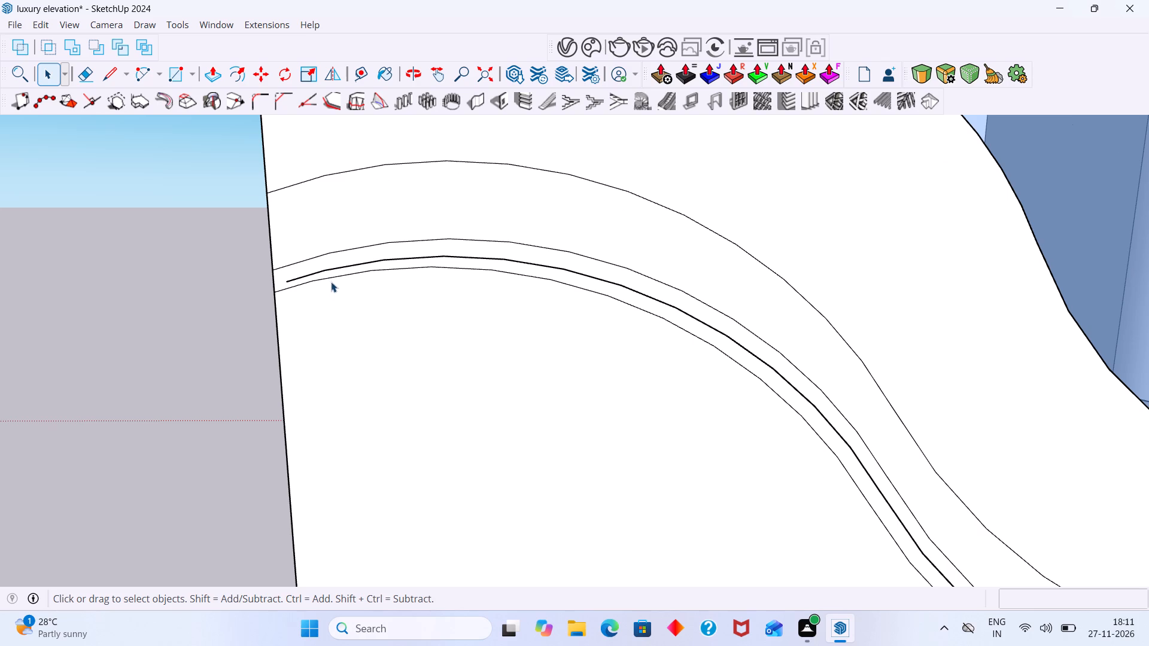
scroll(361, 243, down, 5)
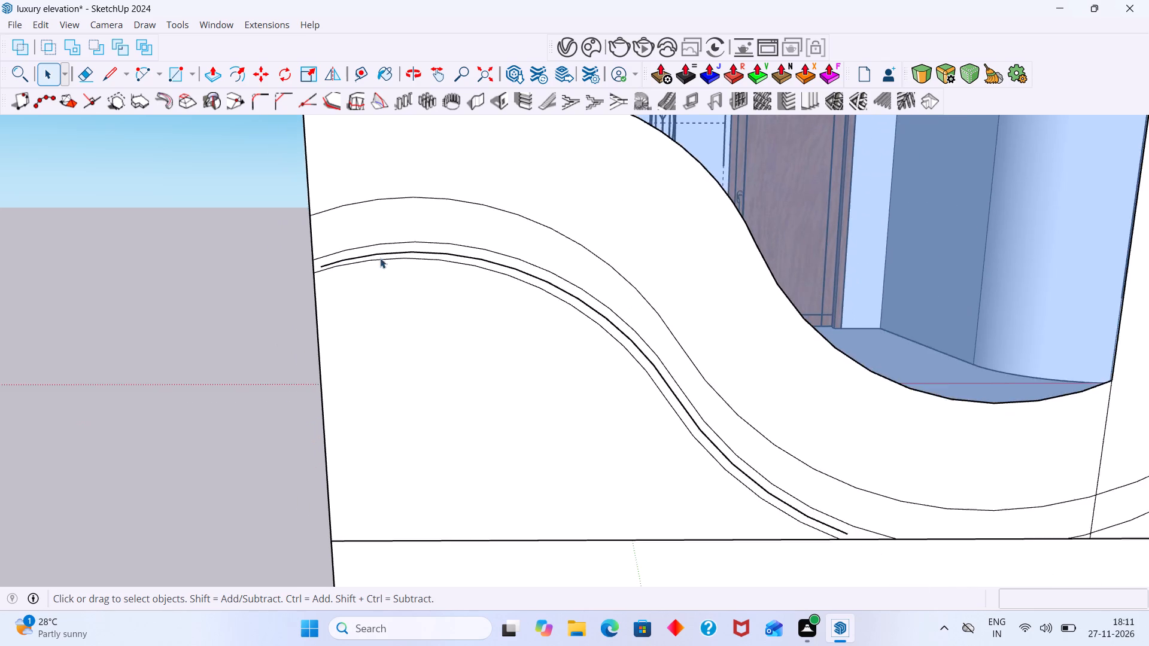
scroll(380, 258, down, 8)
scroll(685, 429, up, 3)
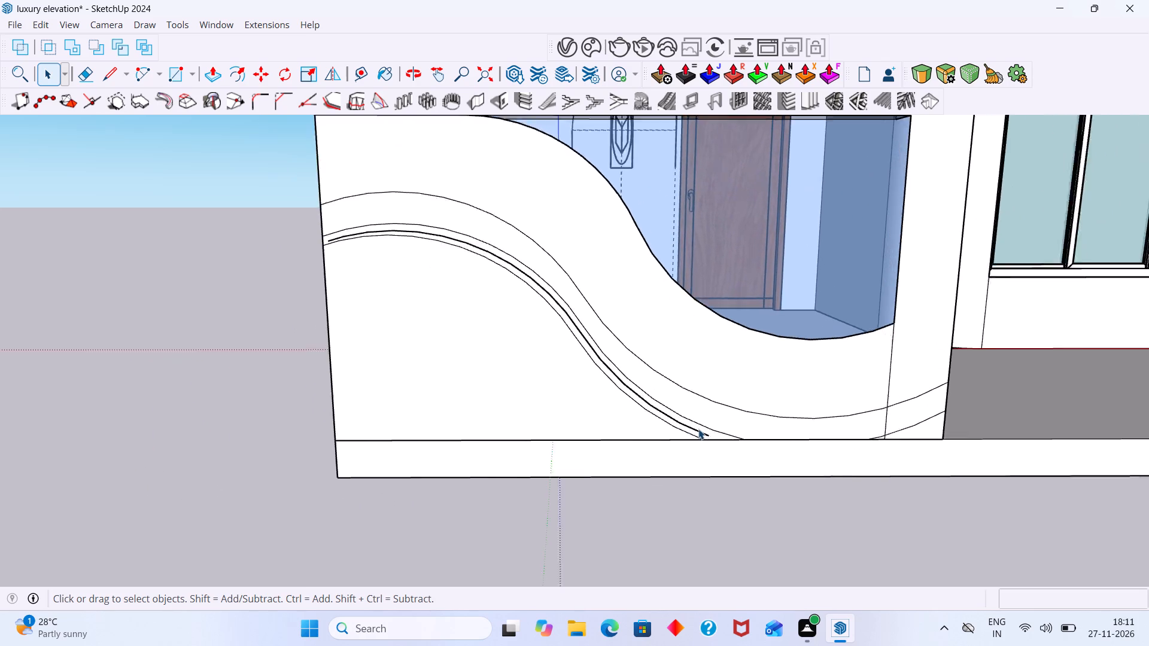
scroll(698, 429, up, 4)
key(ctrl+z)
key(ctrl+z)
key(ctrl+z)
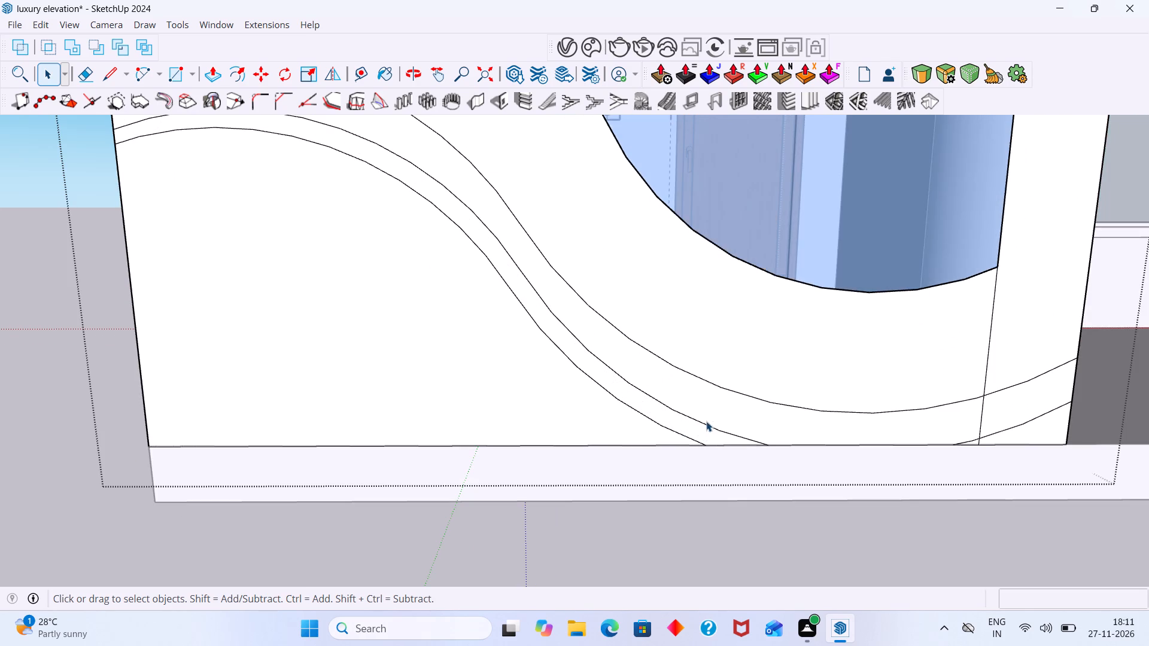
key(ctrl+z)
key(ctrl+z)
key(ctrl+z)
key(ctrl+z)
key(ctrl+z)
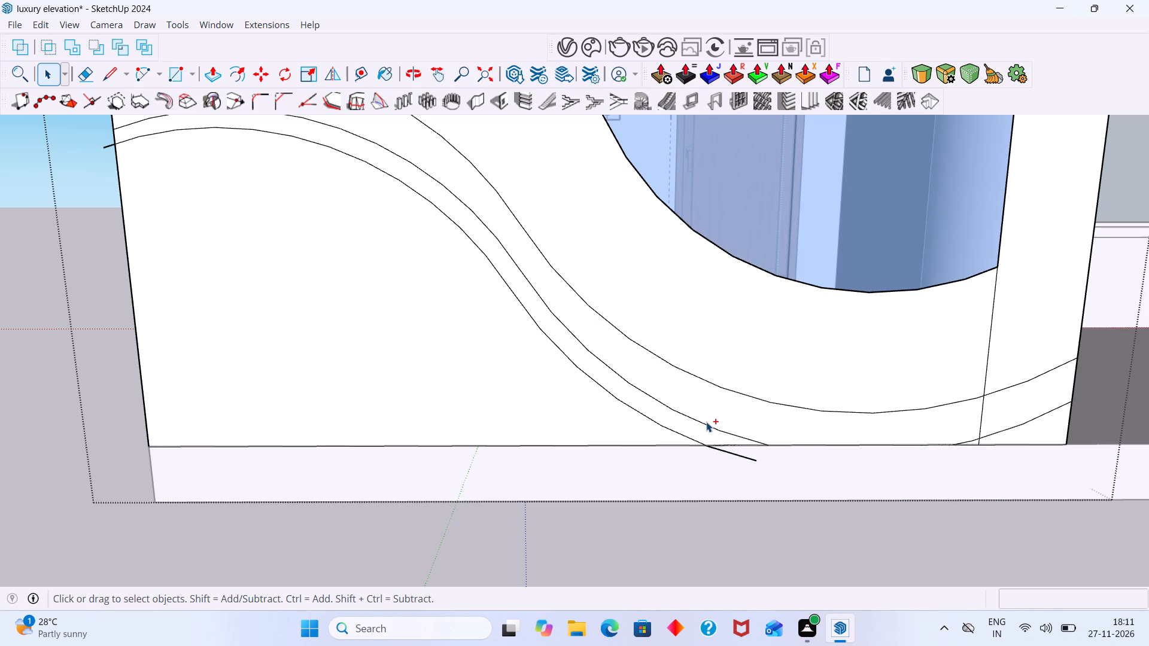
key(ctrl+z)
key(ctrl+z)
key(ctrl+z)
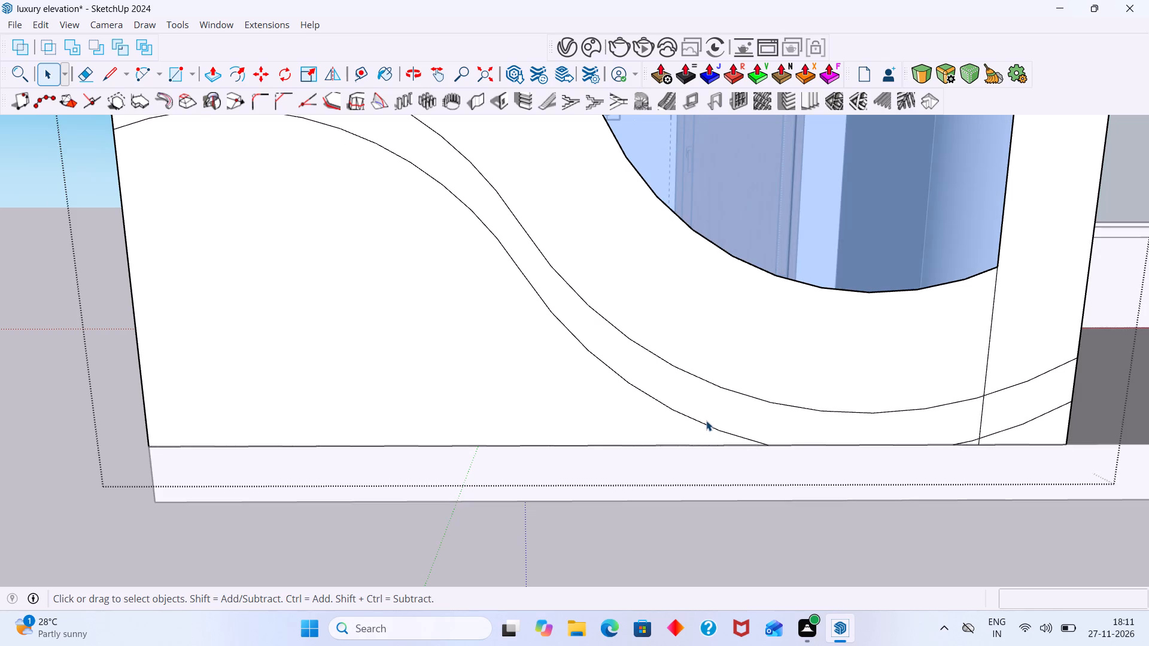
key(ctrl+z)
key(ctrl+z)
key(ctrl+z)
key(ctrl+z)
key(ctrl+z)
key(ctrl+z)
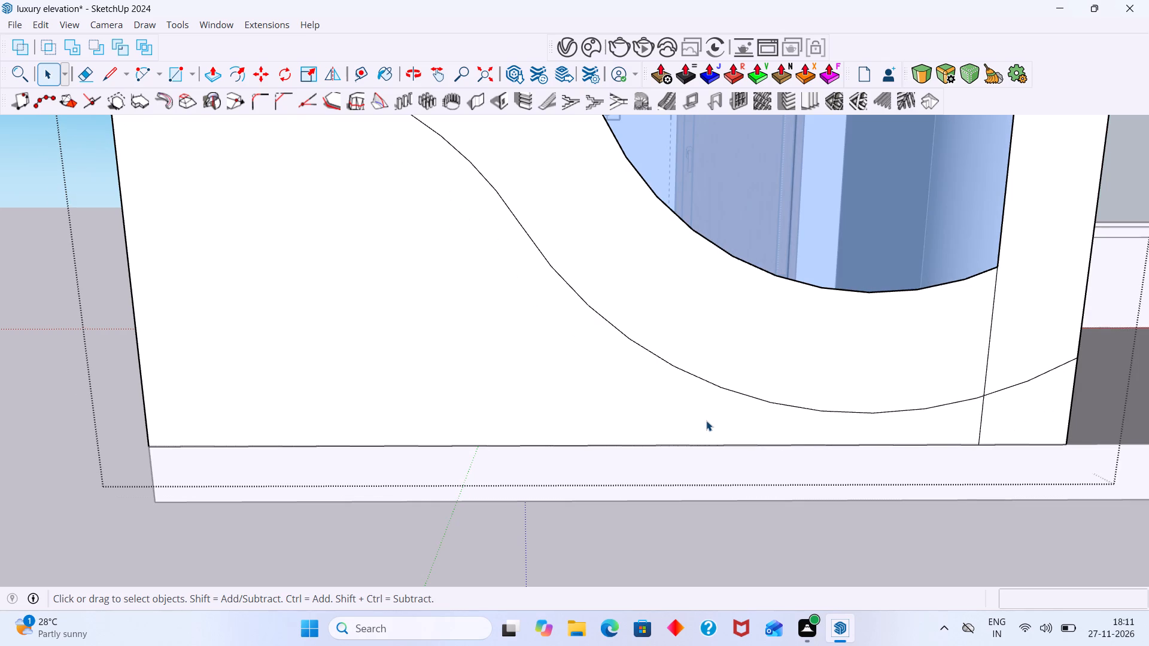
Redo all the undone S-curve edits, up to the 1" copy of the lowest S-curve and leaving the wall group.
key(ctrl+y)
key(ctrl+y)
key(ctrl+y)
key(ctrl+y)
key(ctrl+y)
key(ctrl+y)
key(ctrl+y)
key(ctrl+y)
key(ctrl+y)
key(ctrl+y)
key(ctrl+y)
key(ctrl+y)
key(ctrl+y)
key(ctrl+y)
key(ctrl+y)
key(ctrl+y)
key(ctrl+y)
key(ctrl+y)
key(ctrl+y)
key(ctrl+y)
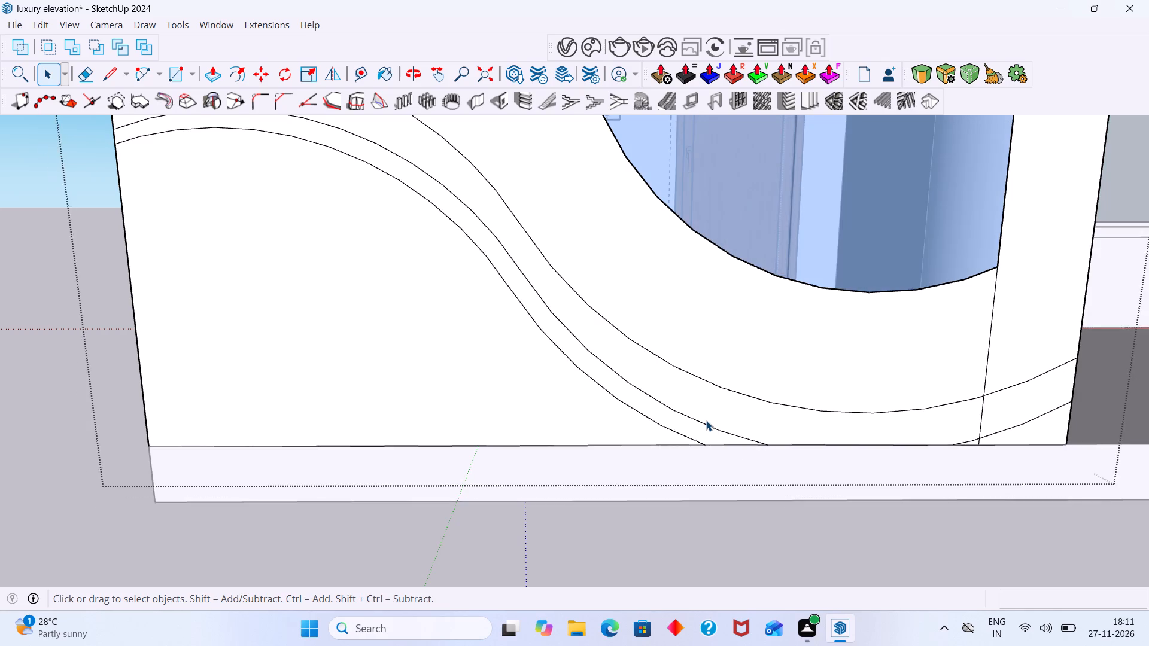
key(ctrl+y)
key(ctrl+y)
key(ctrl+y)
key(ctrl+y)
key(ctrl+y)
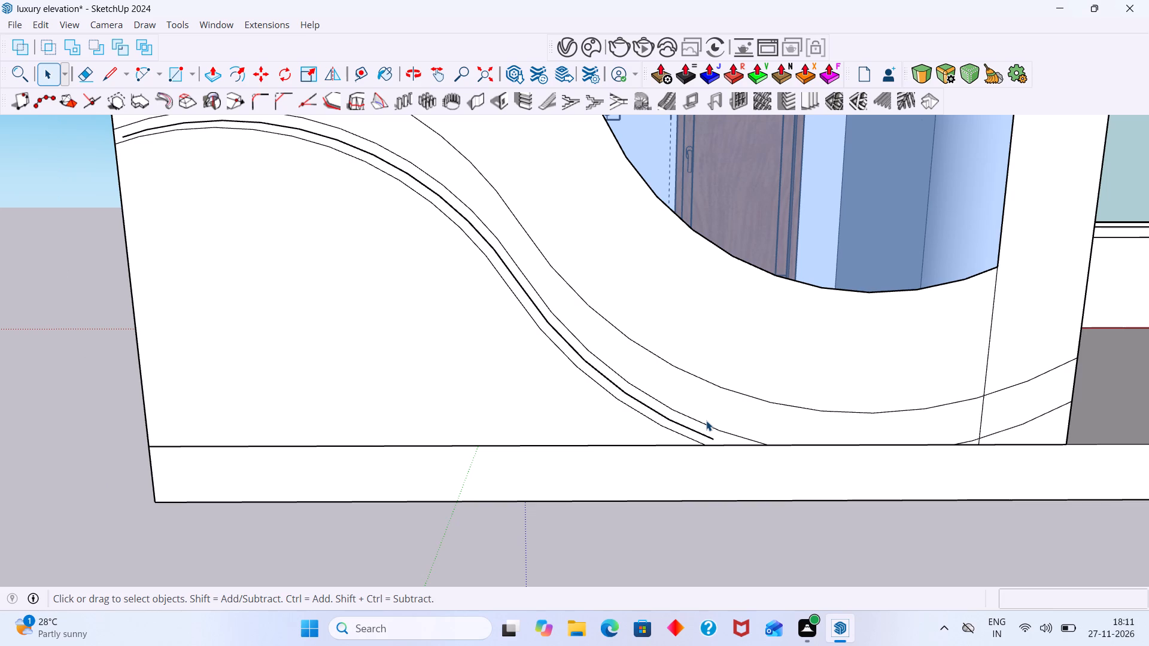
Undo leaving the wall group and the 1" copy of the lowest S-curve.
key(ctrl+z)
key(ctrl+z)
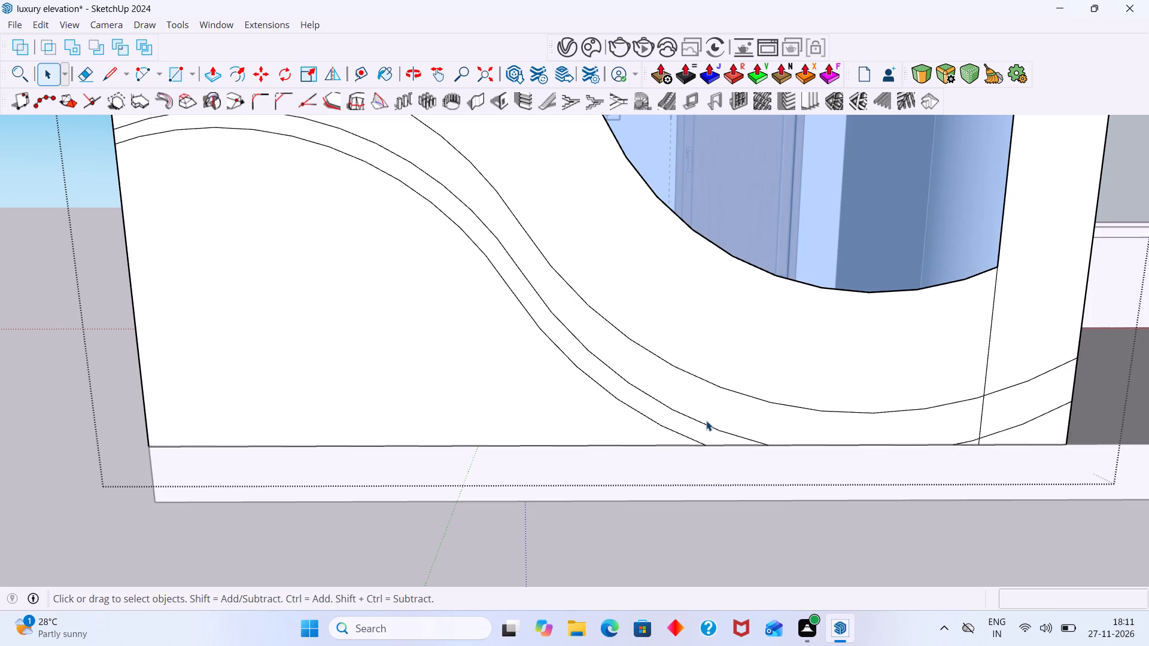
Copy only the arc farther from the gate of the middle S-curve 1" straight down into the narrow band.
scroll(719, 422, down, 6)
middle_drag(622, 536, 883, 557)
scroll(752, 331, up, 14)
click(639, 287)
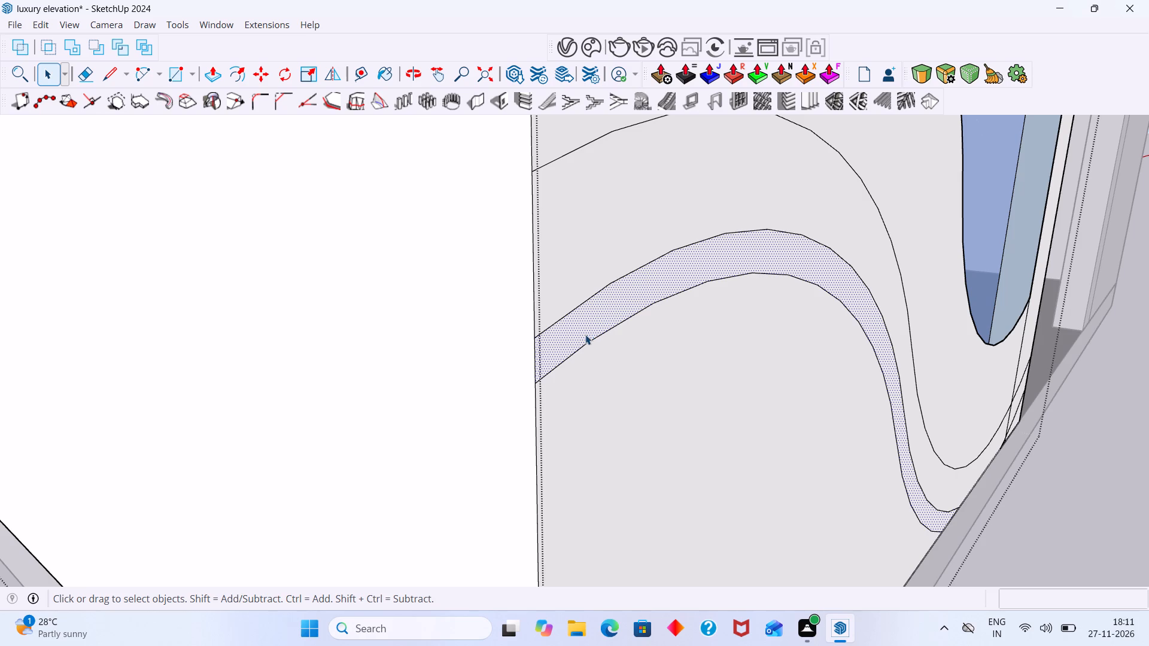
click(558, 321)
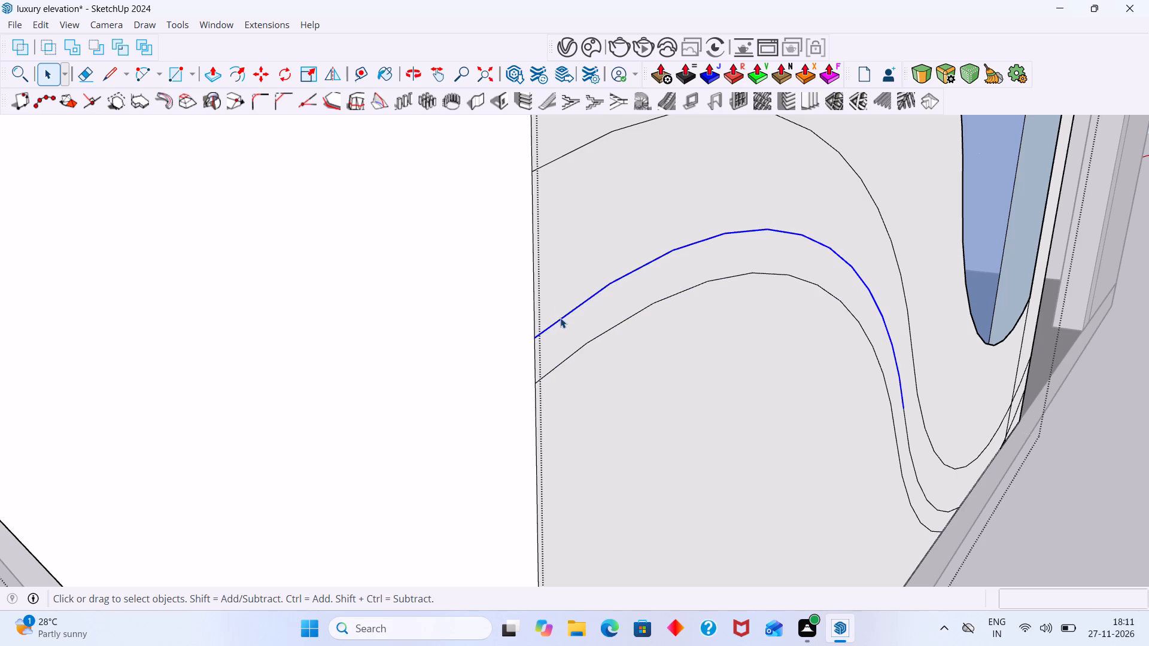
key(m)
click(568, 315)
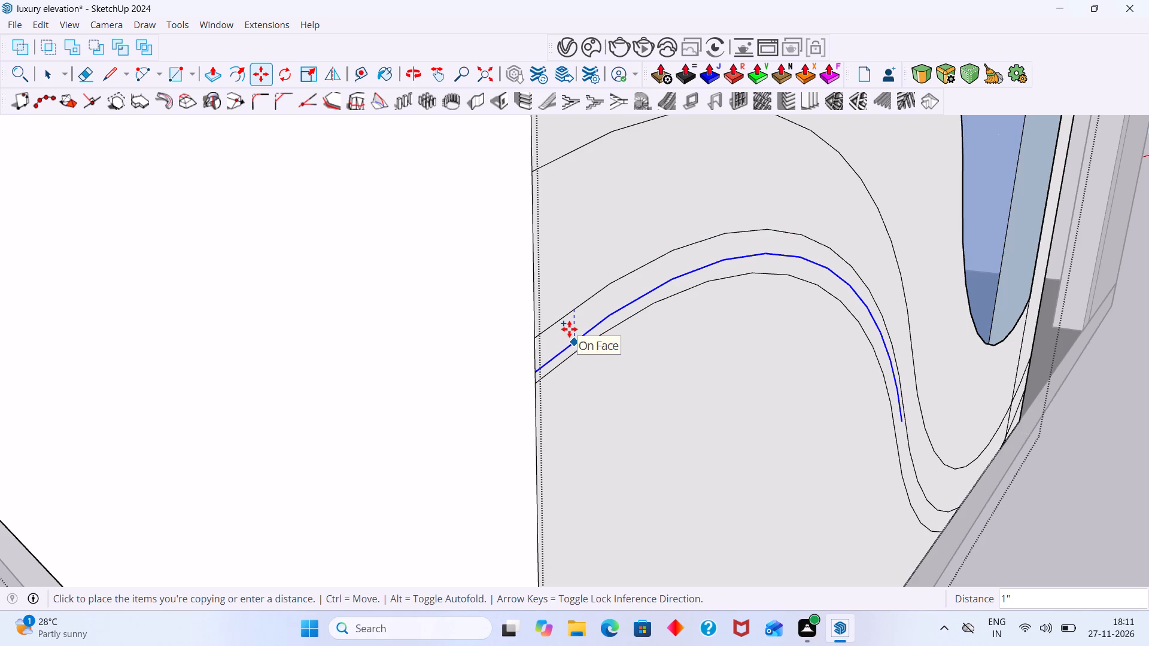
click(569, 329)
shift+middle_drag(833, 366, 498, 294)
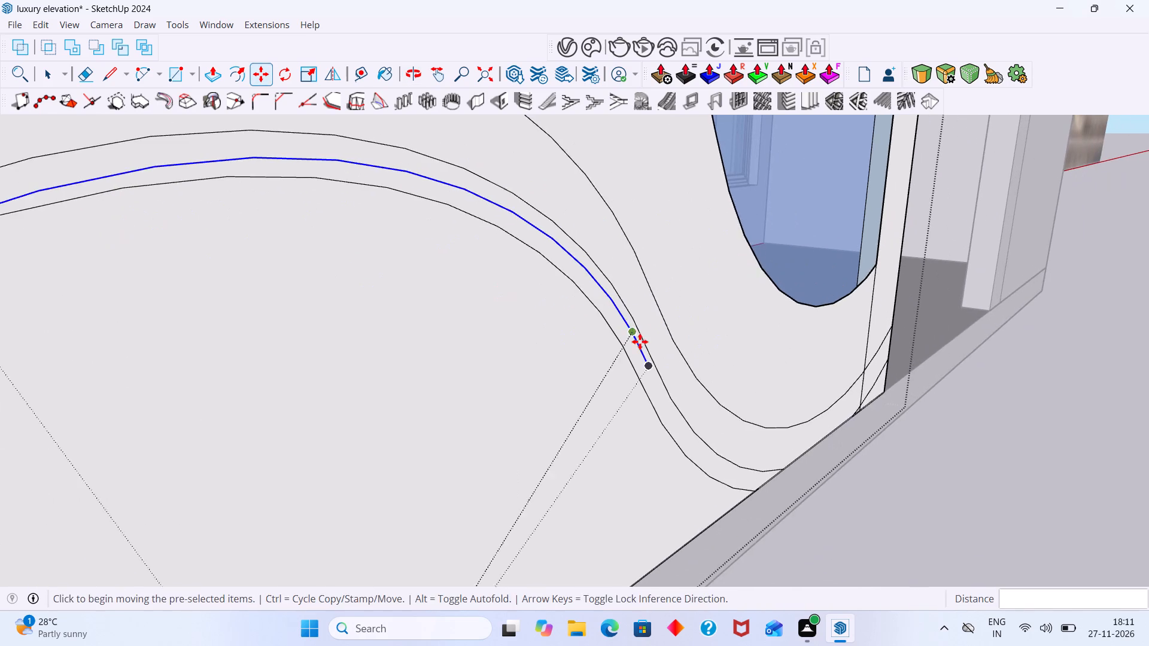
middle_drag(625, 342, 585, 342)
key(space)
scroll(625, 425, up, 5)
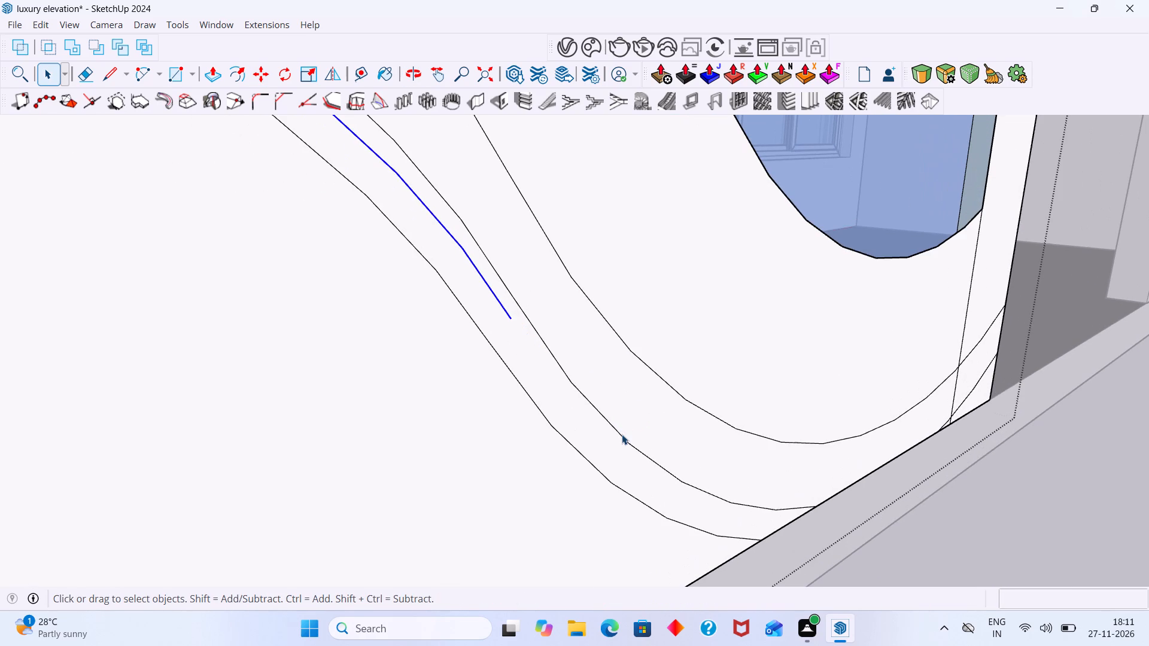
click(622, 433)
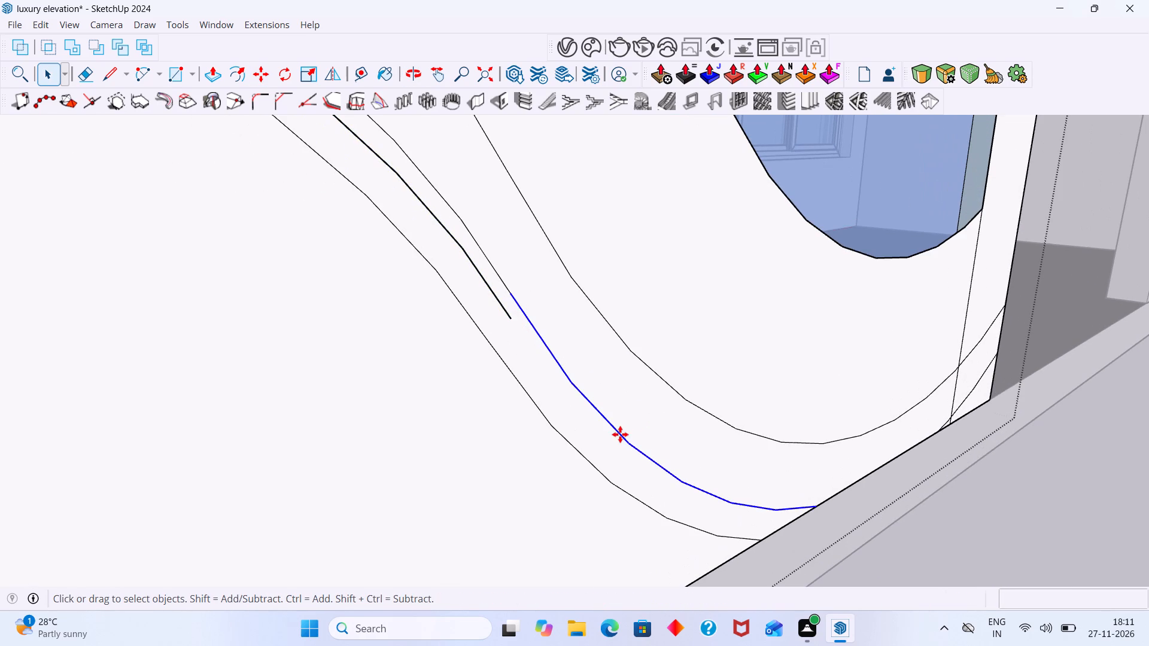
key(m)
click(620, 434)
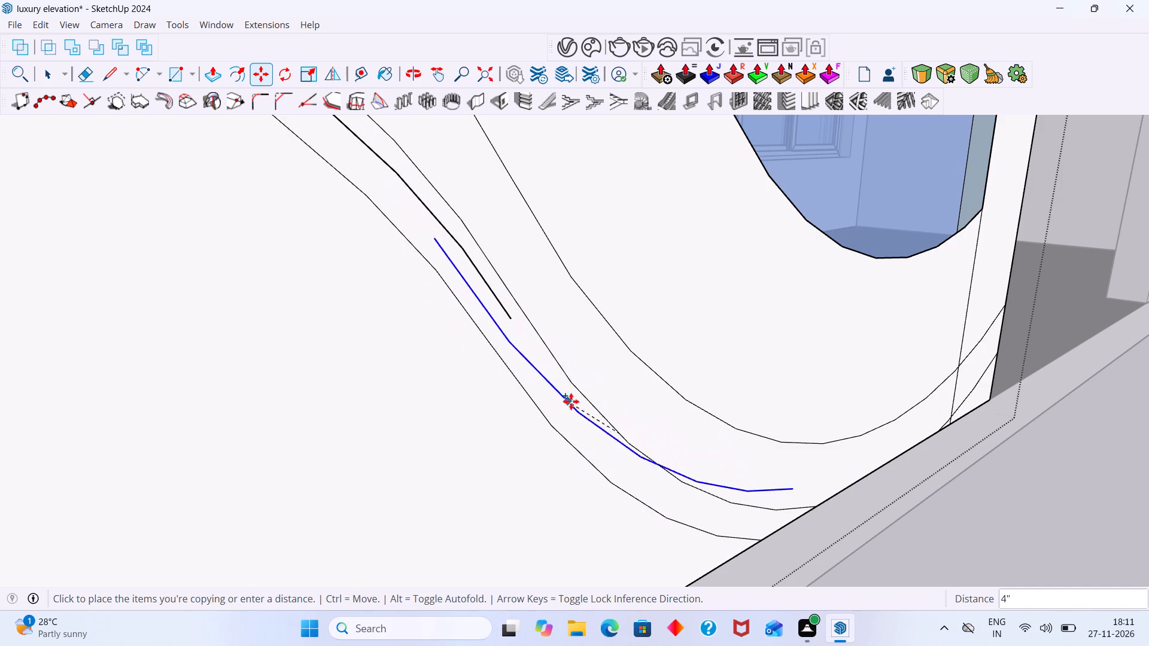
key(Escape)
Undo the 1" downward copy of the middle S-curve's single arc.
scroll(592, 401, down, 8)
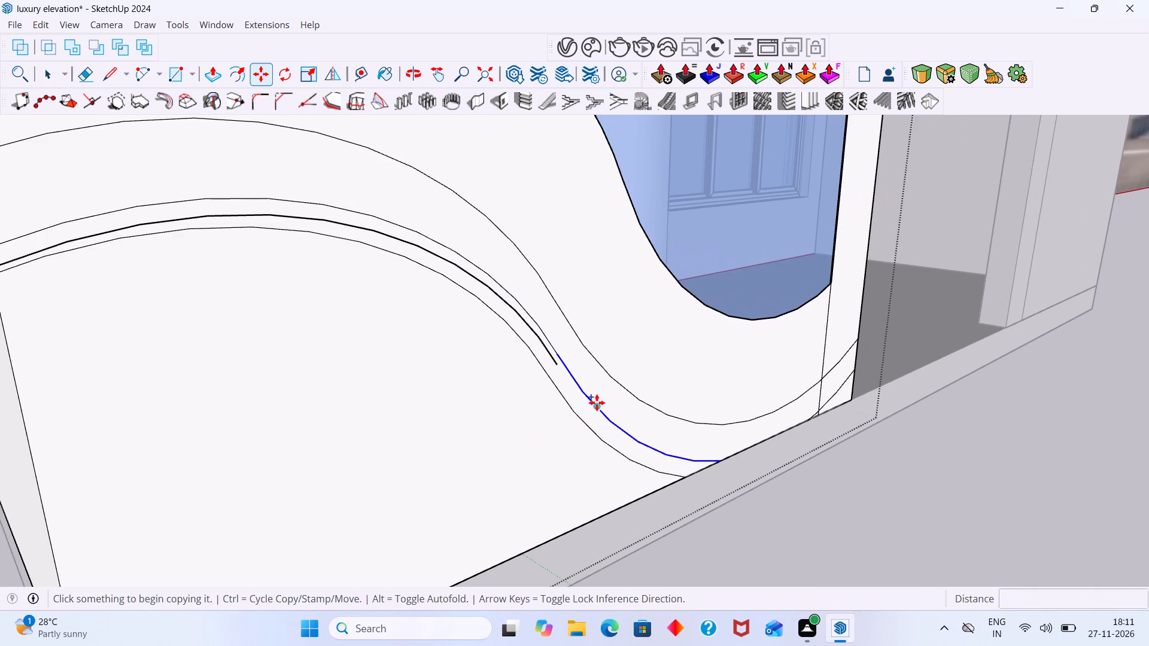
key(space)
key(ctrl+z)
Copy both arcs of the middle S-curve 1" straight down inside the narrow band, and leave the wall group.
scroll(548, 389, down, 3)
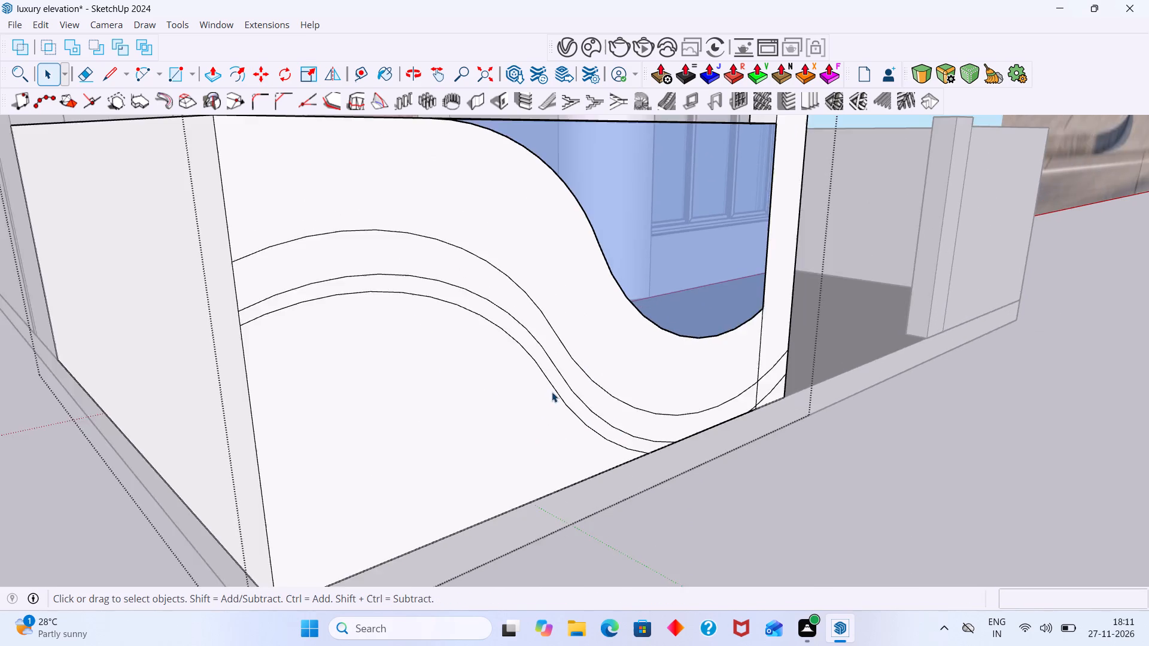
scroll(552, 392, down, 5)
scroll(411, 321, up, 5)
click(398, 324)
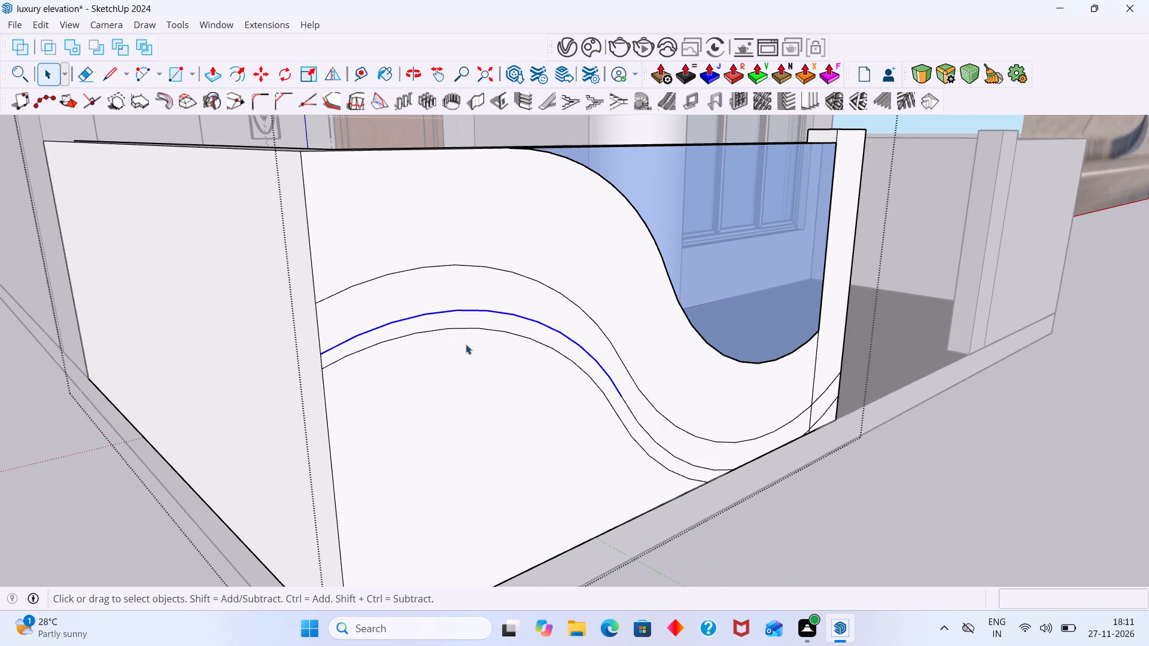
shift+scroll(604, 368, up, 7)
shift+click(647, 443)
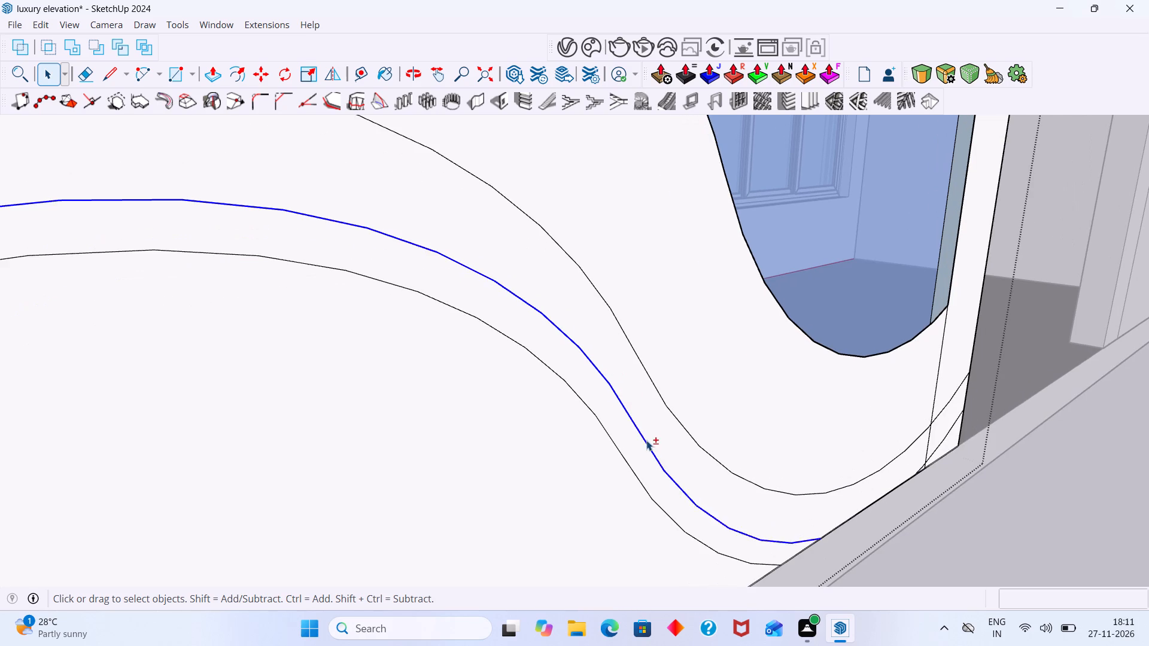
shift+scroll(646, 442, down, 8)
key(m)
scroll(594, 388, up, 5)
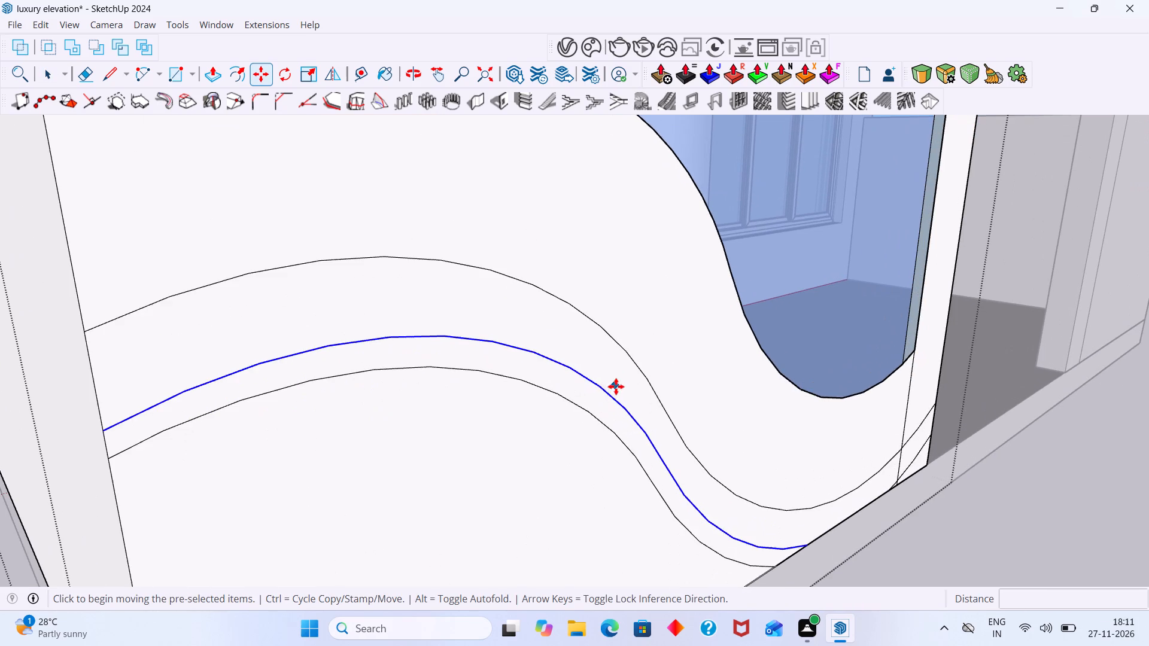
click(607, 390)
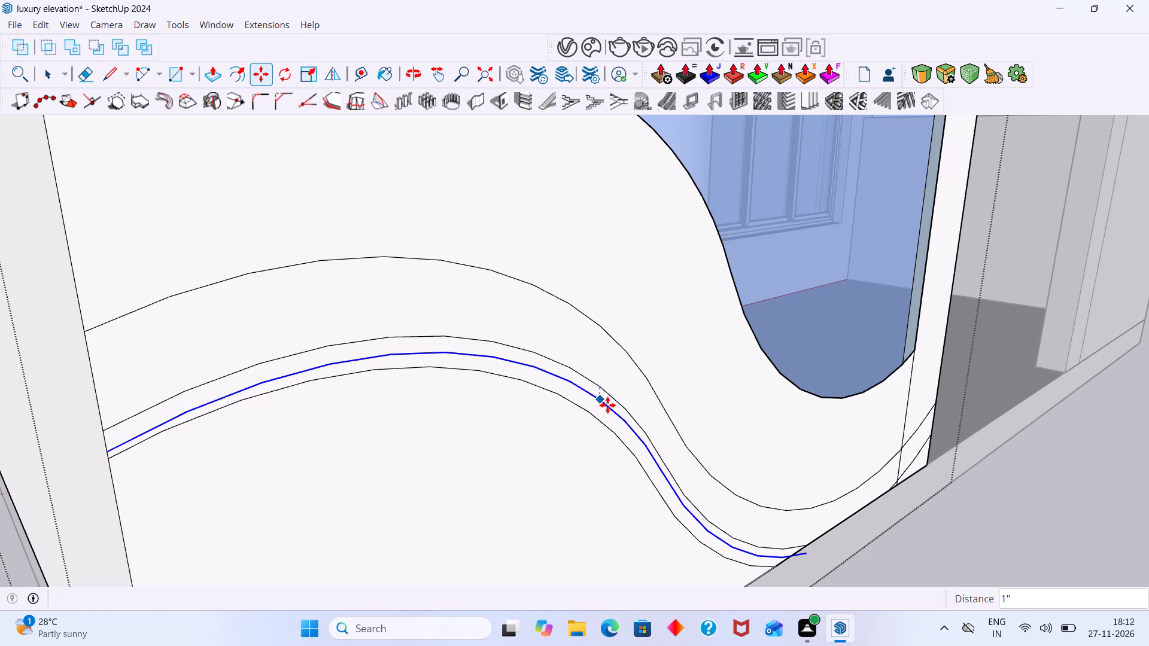
key(space)
scroll(633, 419, down, 10)
click(897, 522)
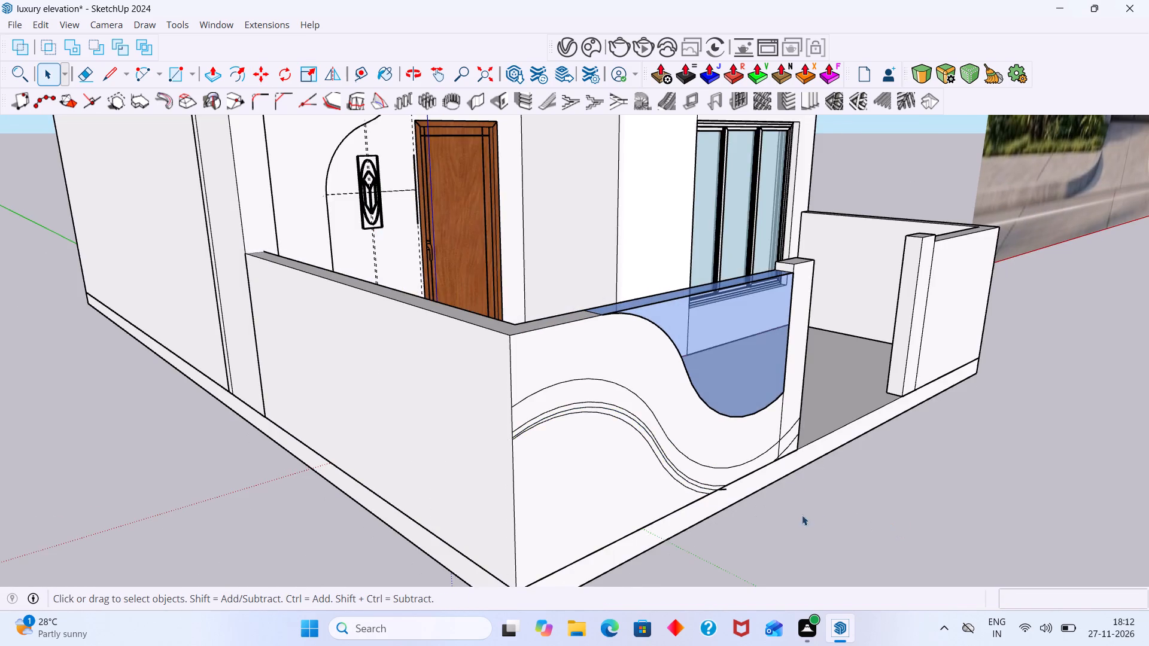
middle_drag(758, 500, 714, 472)
scroll(711, 495, up, 13)
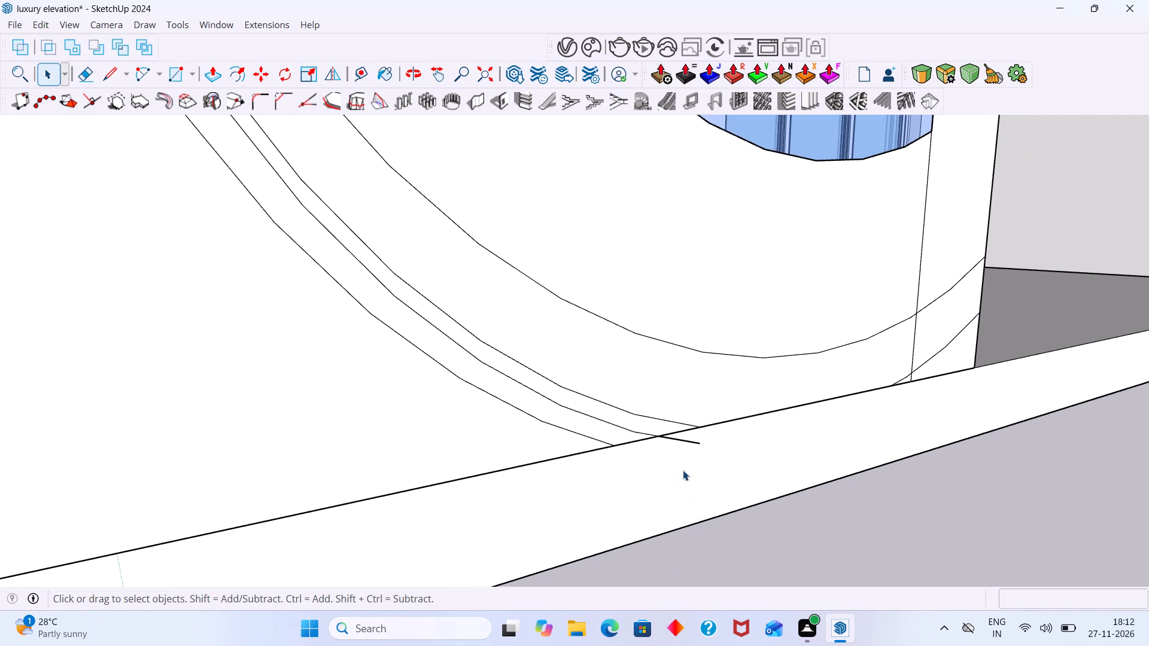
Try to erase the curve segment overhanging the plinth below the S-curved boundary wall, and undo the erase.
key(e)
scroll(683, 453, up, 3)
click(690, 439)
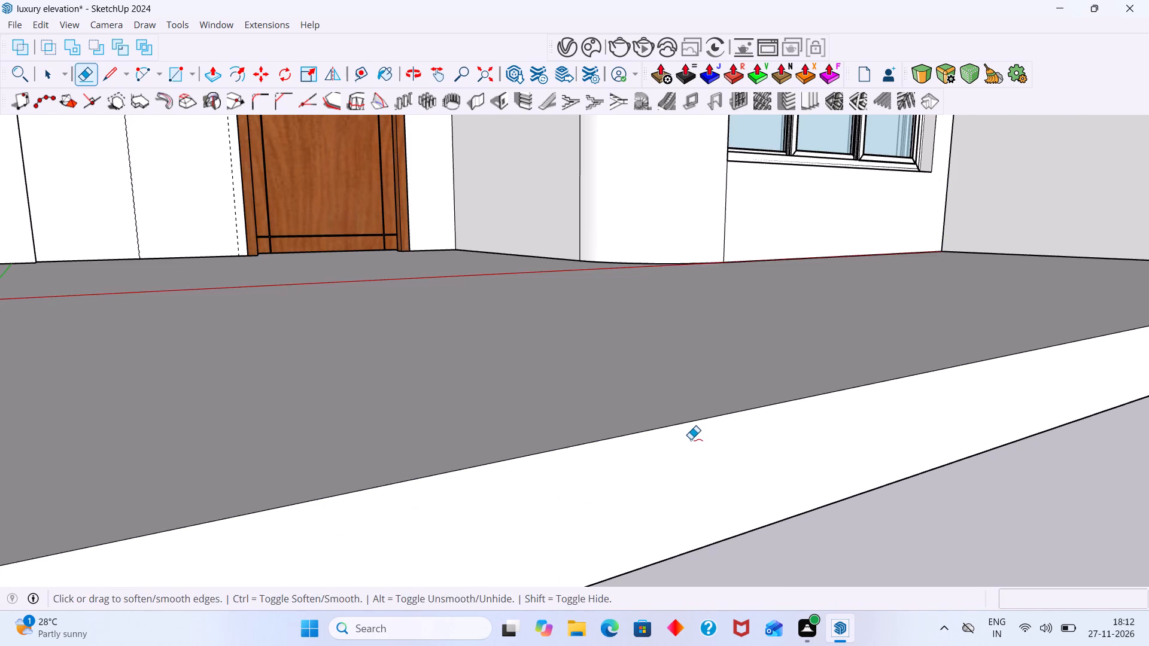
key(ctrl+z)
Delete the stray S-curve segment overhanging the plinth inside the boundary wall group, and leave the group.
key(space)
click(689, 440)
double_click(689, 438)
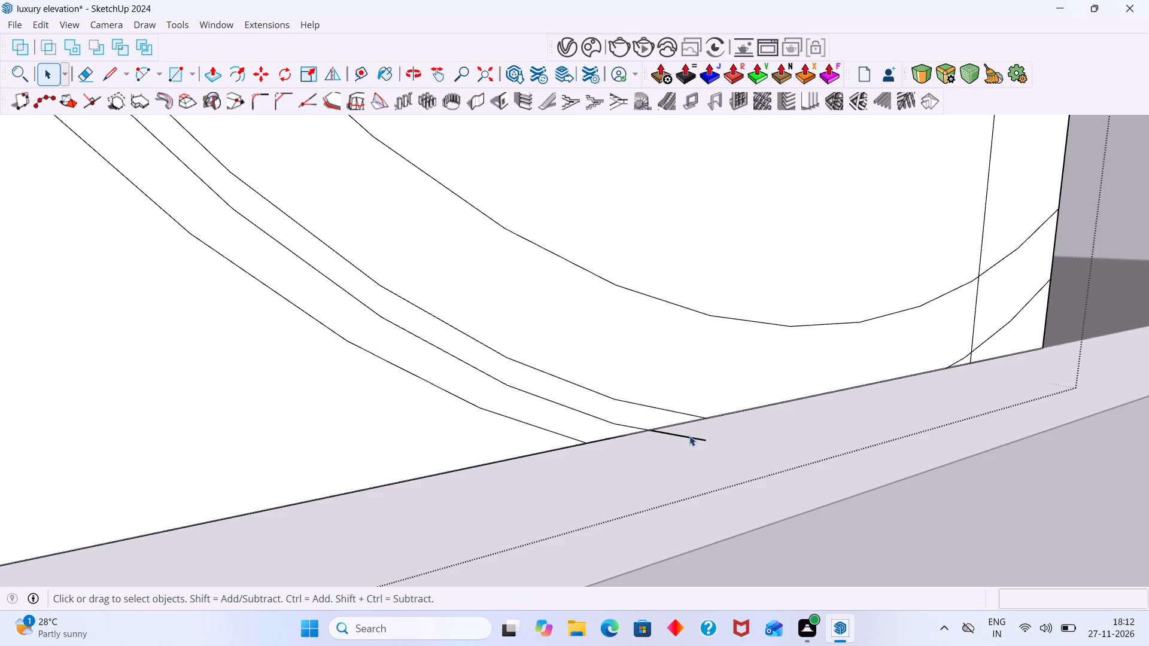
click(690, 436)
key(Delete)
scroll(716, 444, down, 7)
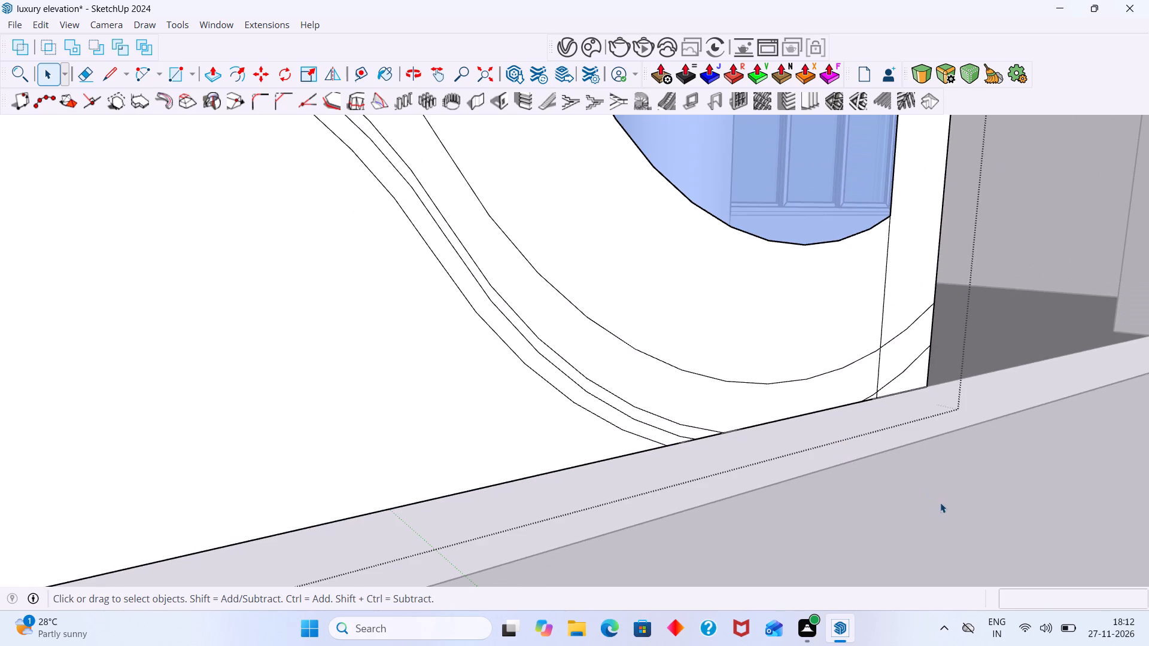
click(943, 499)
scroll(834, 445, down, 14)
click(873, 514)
Examine the narrow curved bands on the front boundary wall and compare them with the wall beside the gate in the reference image.
scroll(718, 415, up, 6)
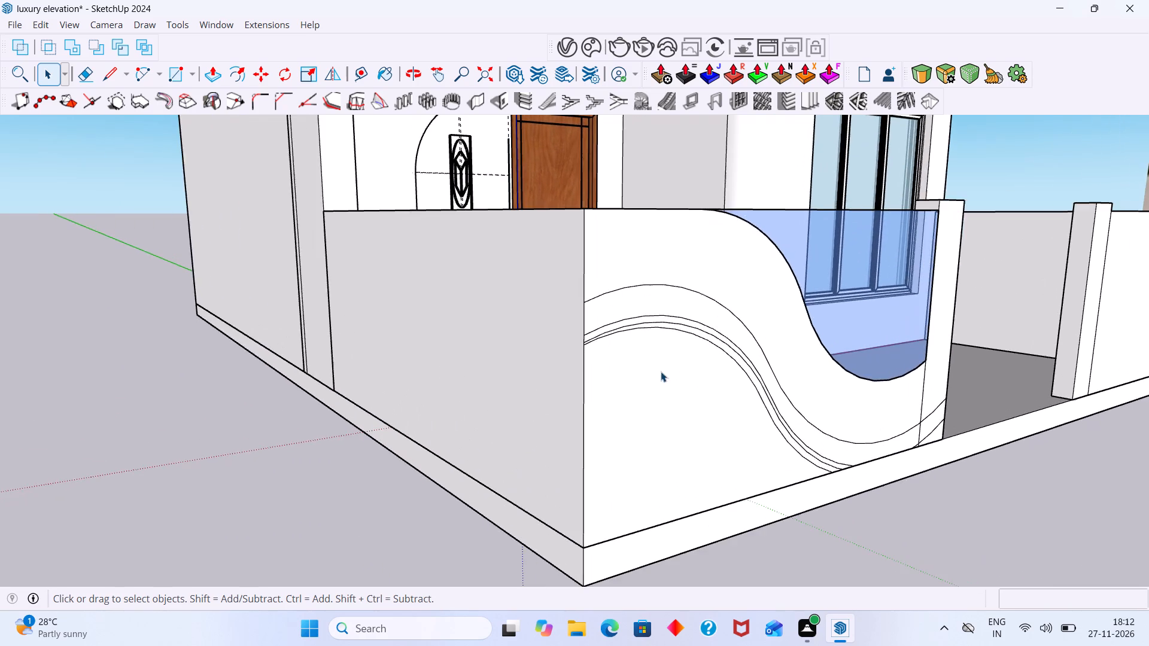
middle_drag(633, 368, 560, 374)
scroll(534, 345, up, 17)
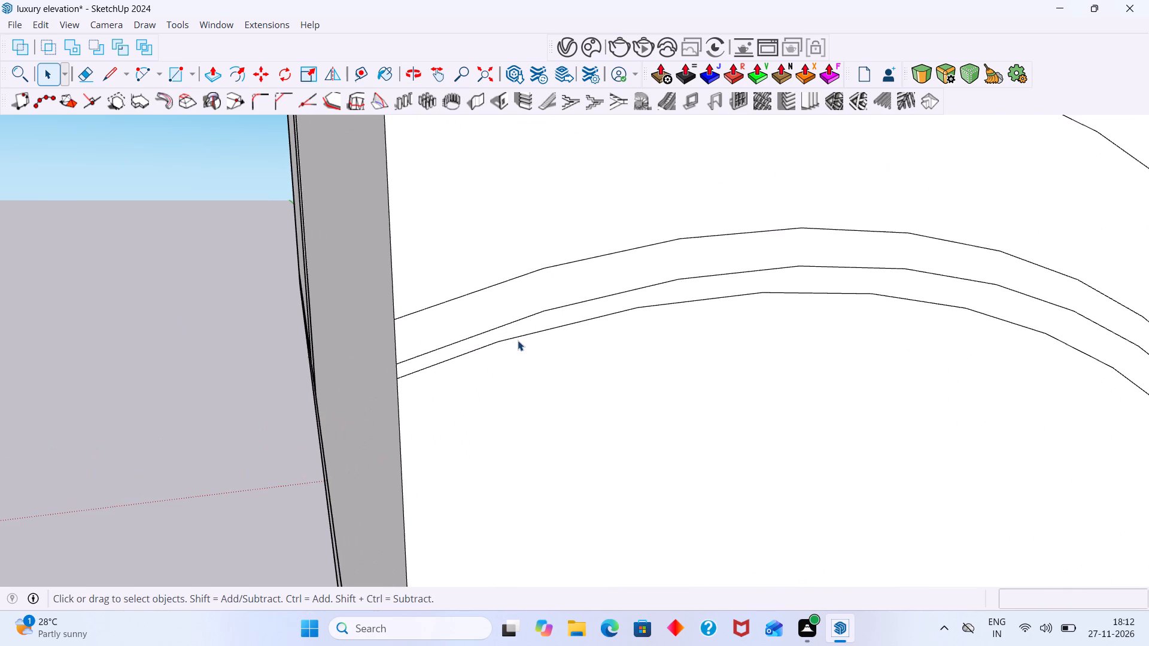
click(515, 330)
double_click(515, 329)
click(537, 322)
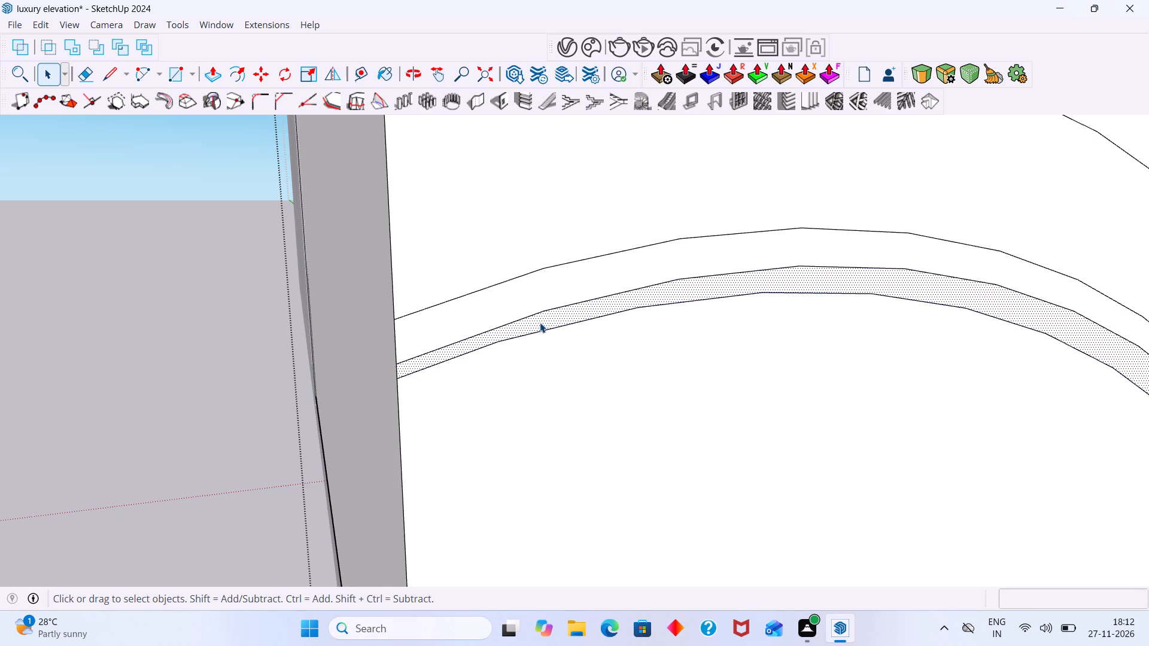
scroll(543, 319, down, 20)
scroll(543, 319, down, 5)
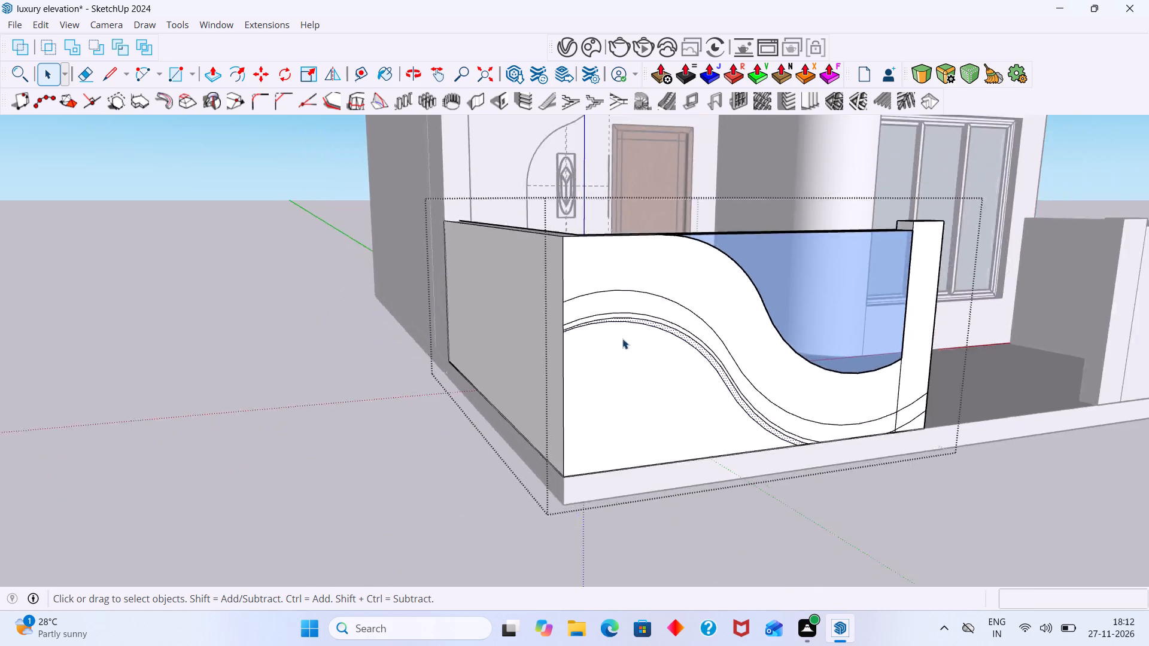
scroll(622, 339, down, 5)
middle_drag(633, 339, 438, 358)
scroll(515, 349, down, 11)
scroll(841, 184, up, 2)
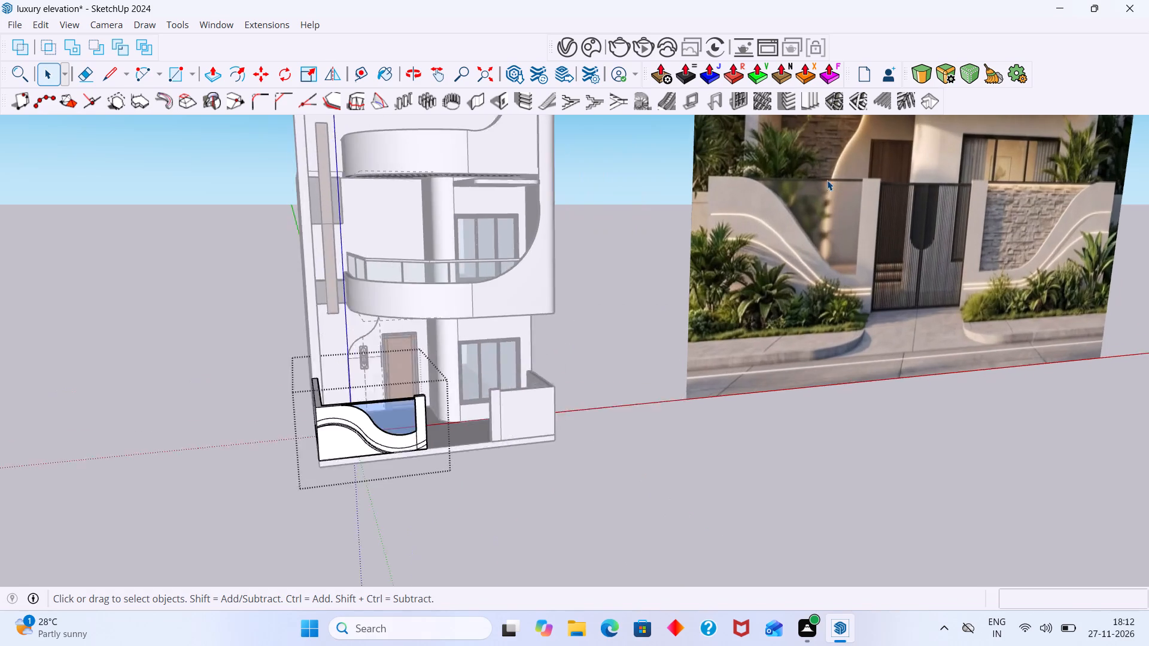
scroll(827, 180, up, 3)
shift+middle_drag(704, 263, 857, 221)
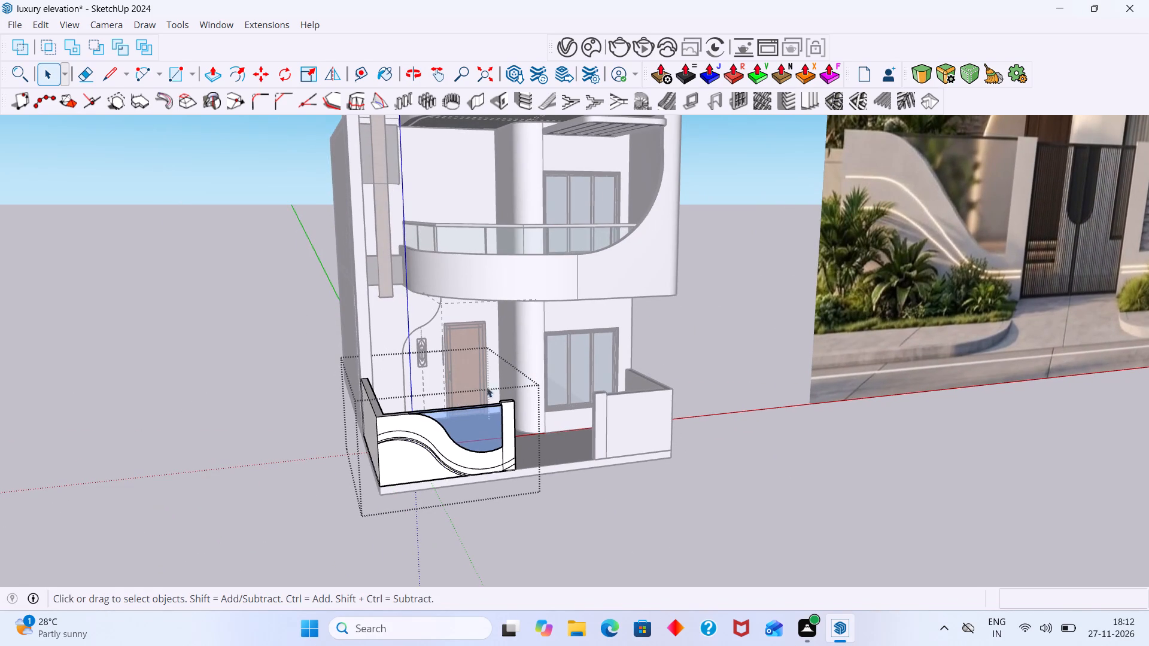
scroll(423, 405, up, 10)
scroll(446, 431, down, 4)
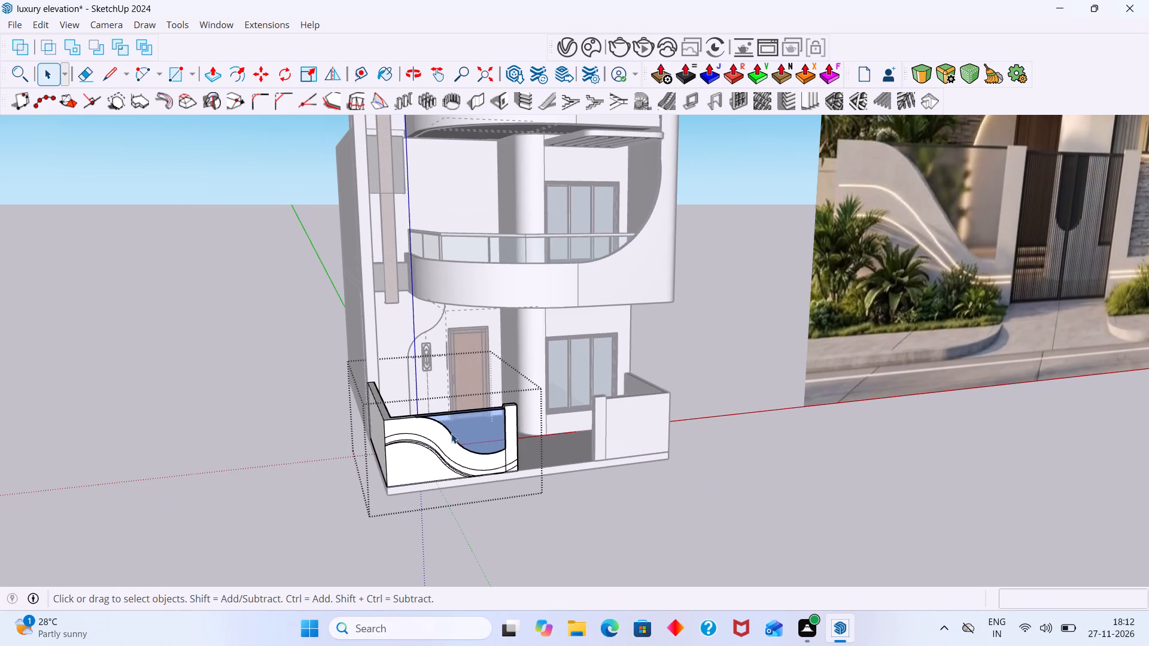
scroll(408, 426, up, 7)
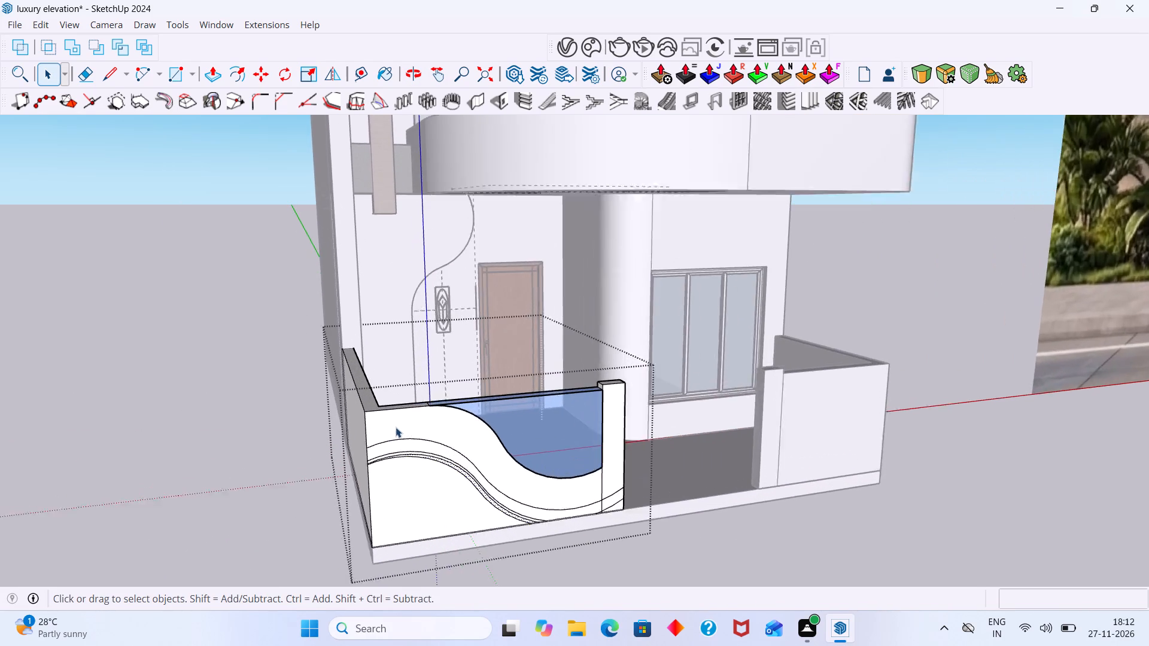
scroll(396, 427, up, 2)
Undo the narrow-band S-curve copies and edge cleanup back to the front boundary wall with only two S-curves.
key(ctrl+z)
key(ctrl+z)
key(ctrl+z)
key(ctrl+z)
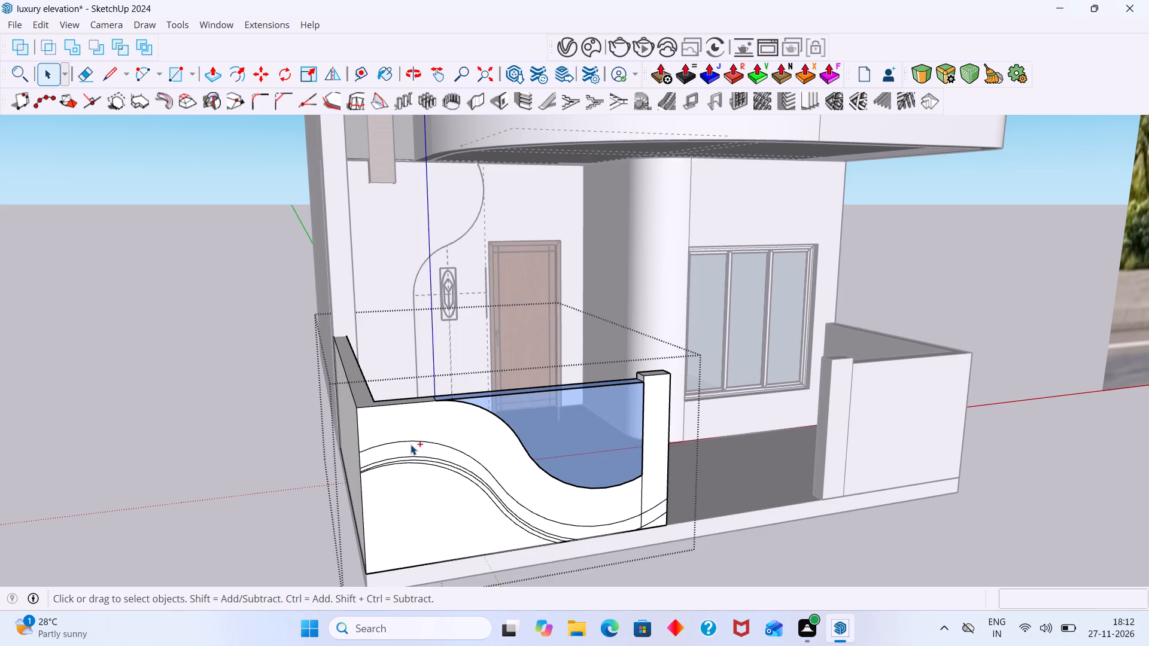
key(ctrl+z)
key(ctrl+z)
key(ctrl+z)
key(ctrl+z)
key(ctrl+z)
key(ctrl+z)
key(ctrl+z)
key(ctrl+z)
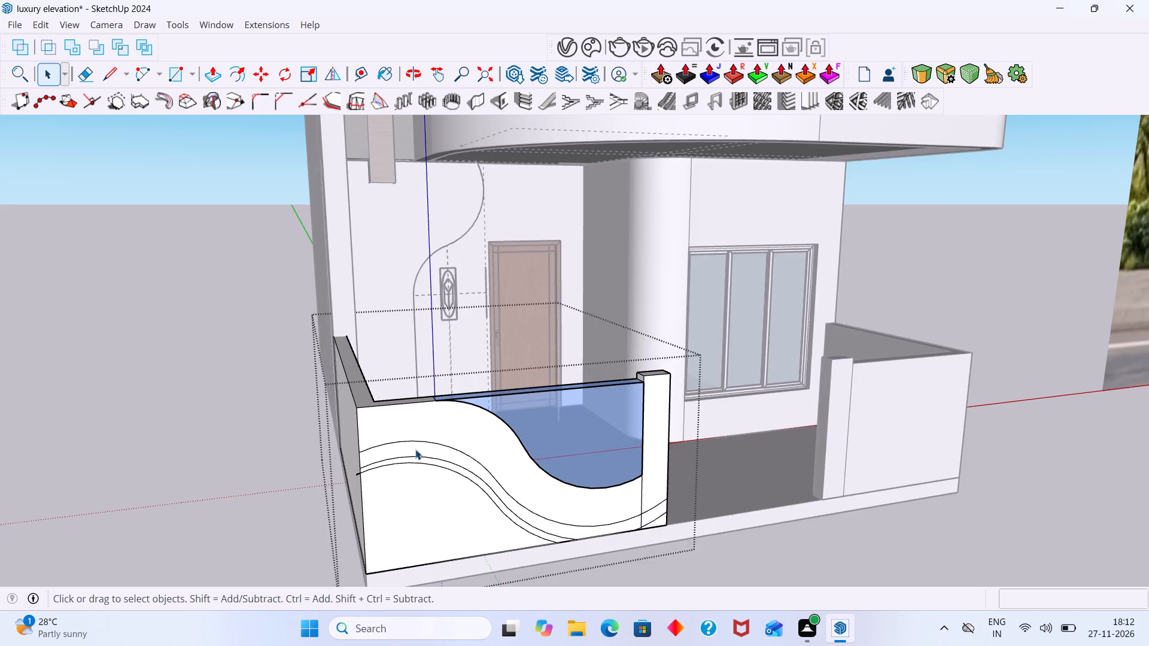
key(ctrl+z)
key(ctrl+z)
key(ctrl+z)
key(ctrl+z)
Push/Pull the wall face above the upper S-curve outward about 2" inside the boundary wall group, and leave the group.
scroll(461, 453, up, 6)
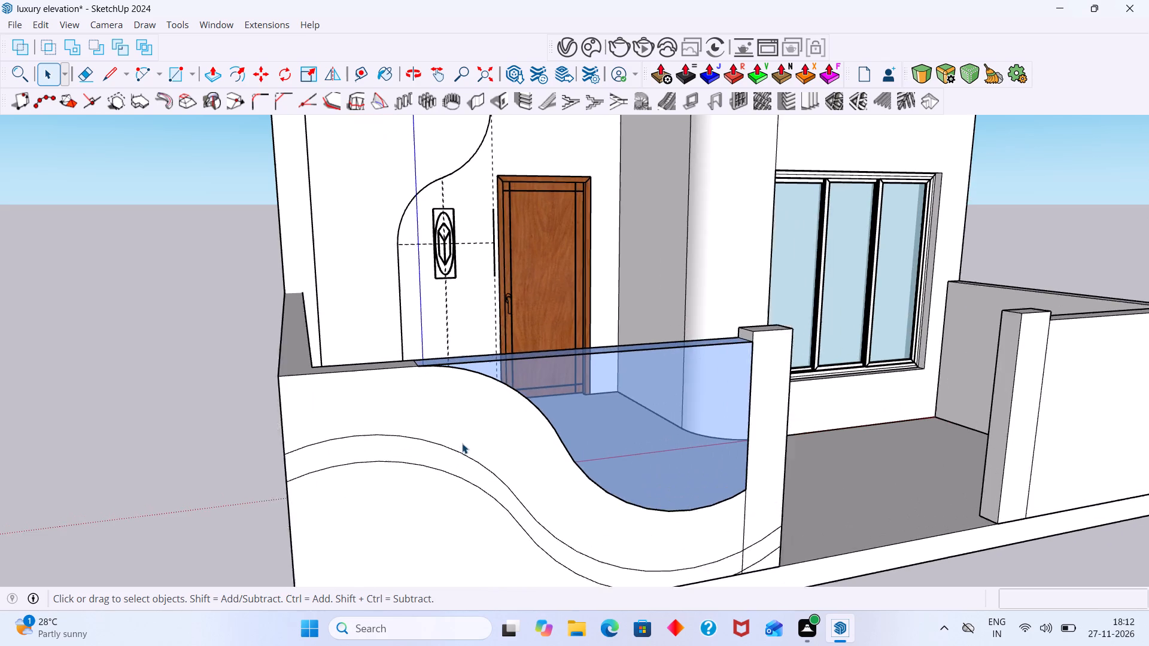
click(464, 431)
double_click(464, 431)
click(486, 439)
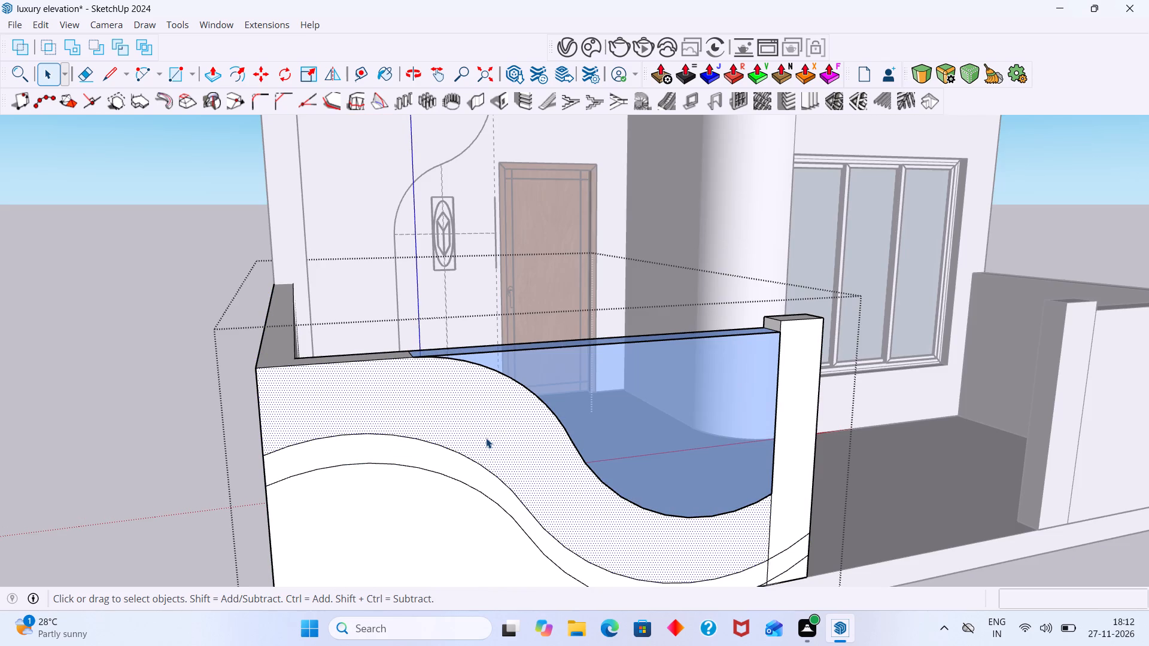
key(p)
click(486, 438)
middle_drag(485, 446, 551, 427)
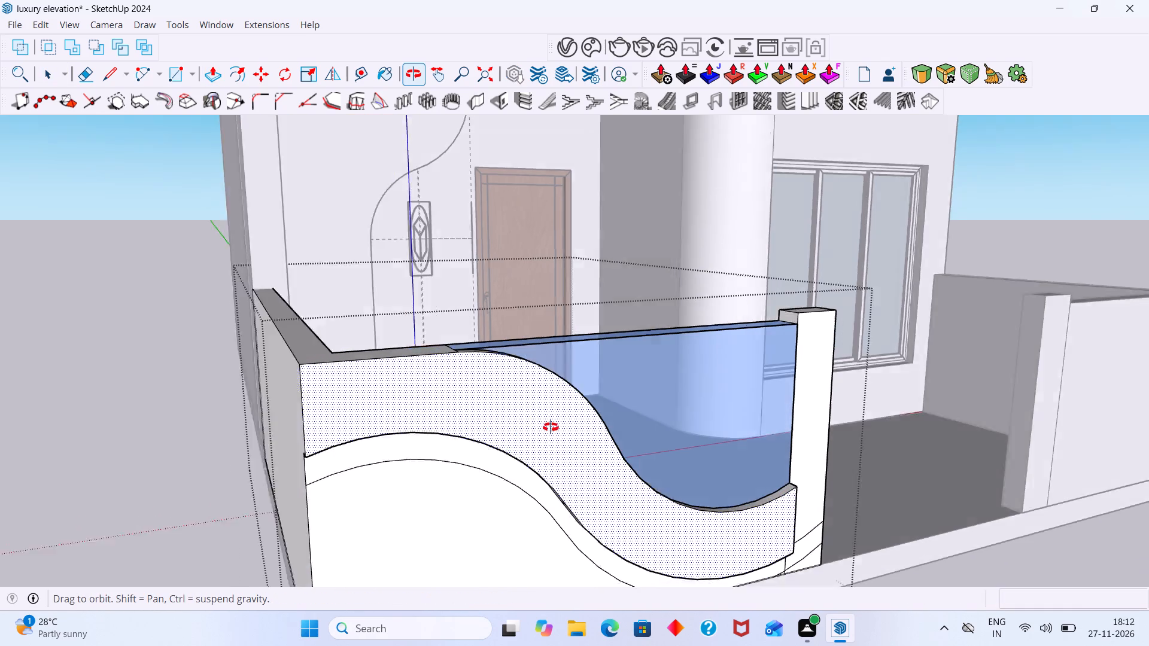
middle_drag(551, 427, 609, 378)
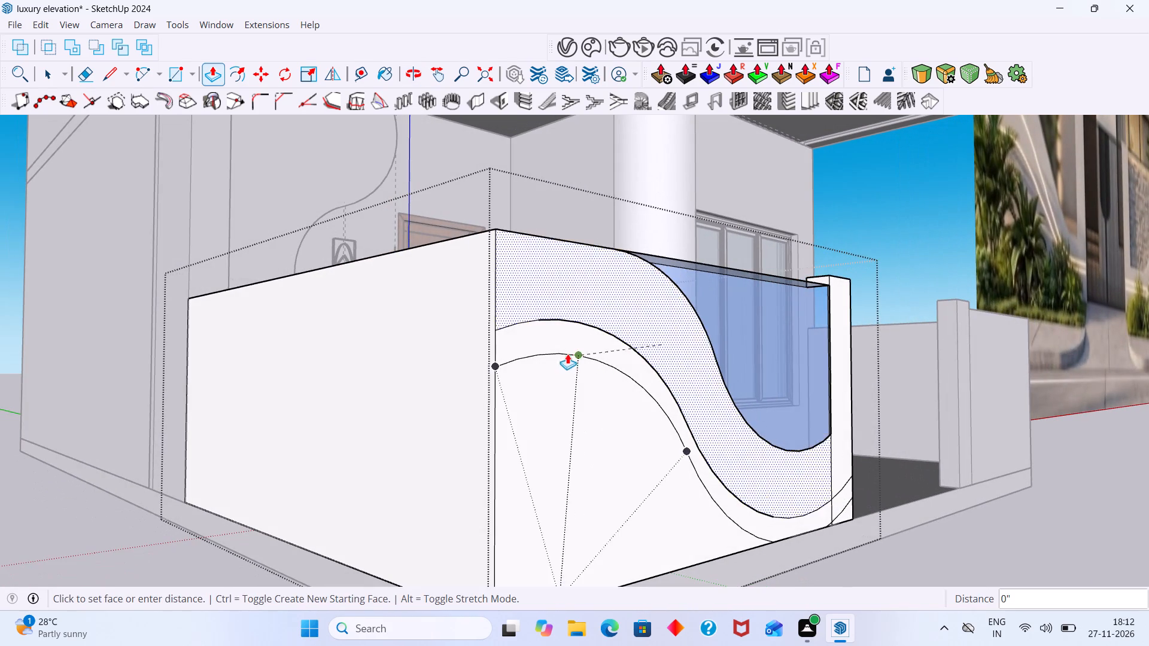
middle_drag(519, 331, 685, 348)
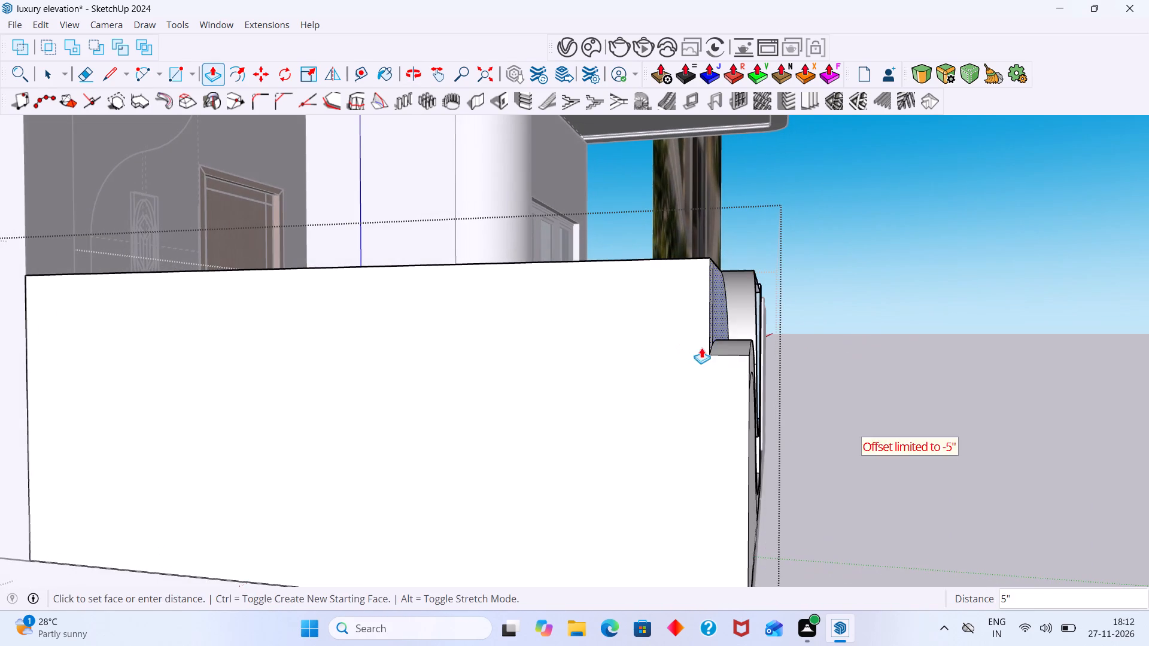
click(771, 345)
key(space)
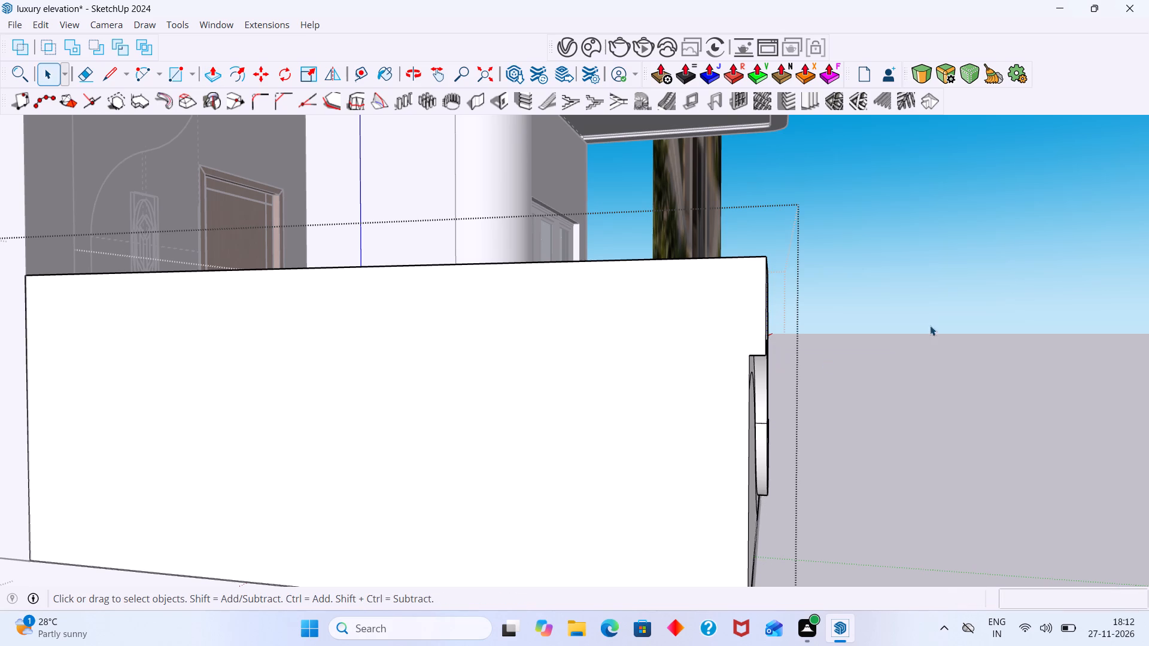
click(930, 325)
Push/Pull the front face of the gate-side pillar outward 2", flush with the raised upper part of the S-curved wall.
middle_drag(752, 356, 524, 396)
scroll(695, 370, down, 11)
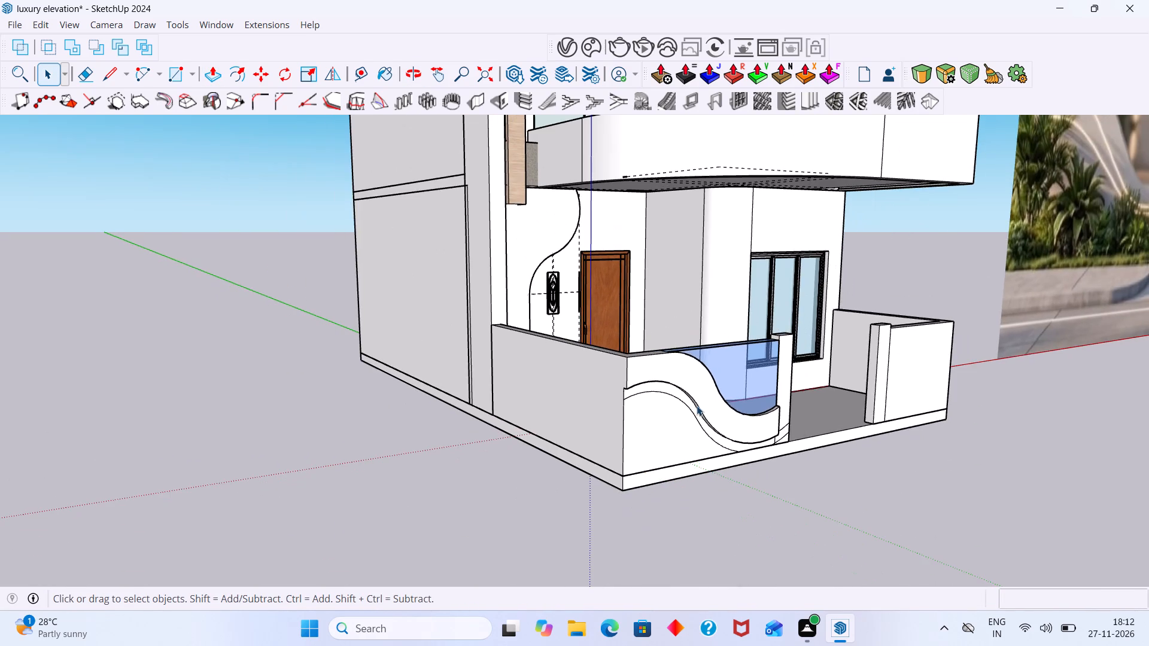
middle_drag(687, 401, 488, 388)
middle_drag(626, 394, 554, 398)
scroll(557, 402, down, 11)
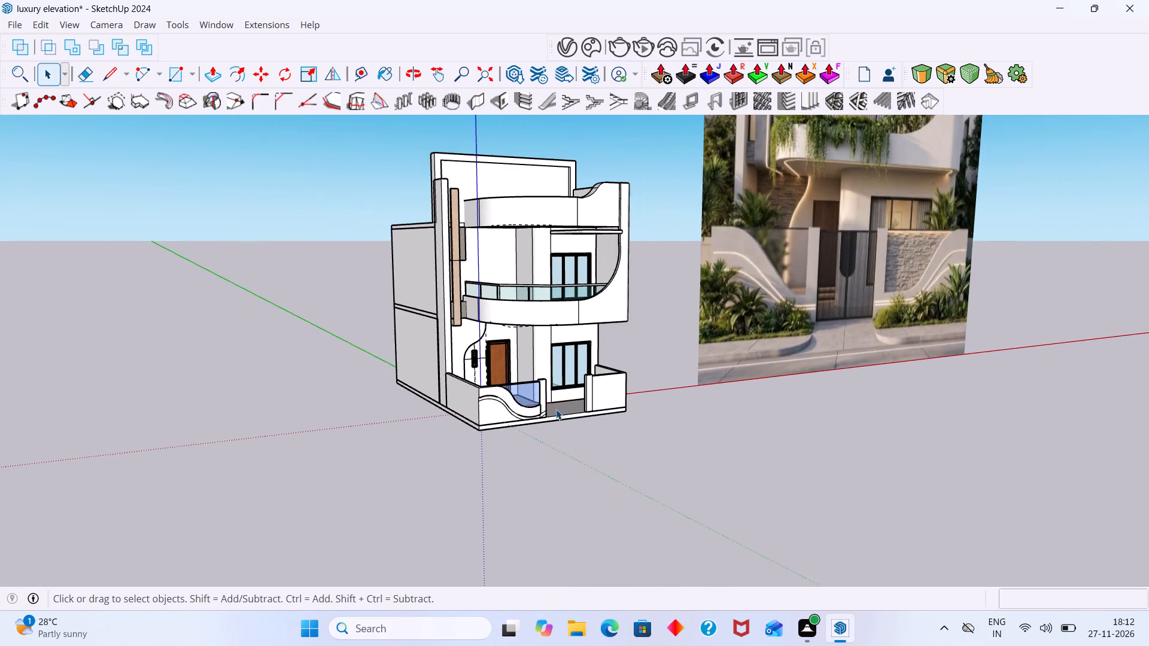
middle_drag(588, 415, 559, 412)
scroll(563, 398, up, 9)
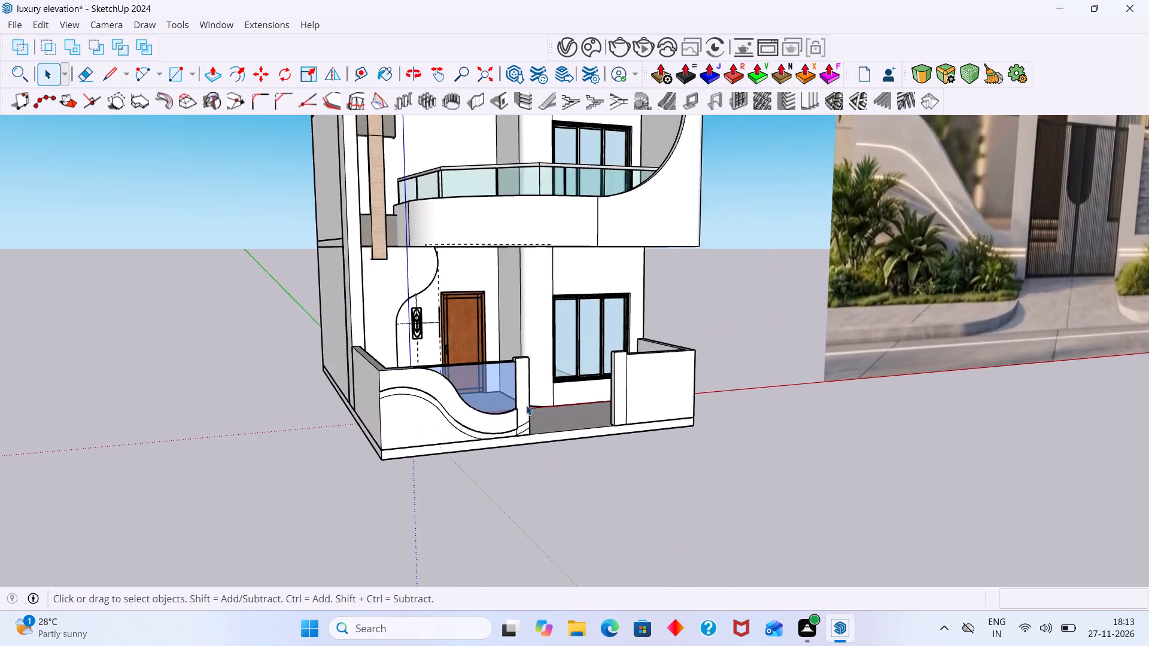
scroll(526, 405, up, 9)
middle_drag(525, 412, 490, 452)
scroll(485, 443, up, 3)
double_click(466, 449)
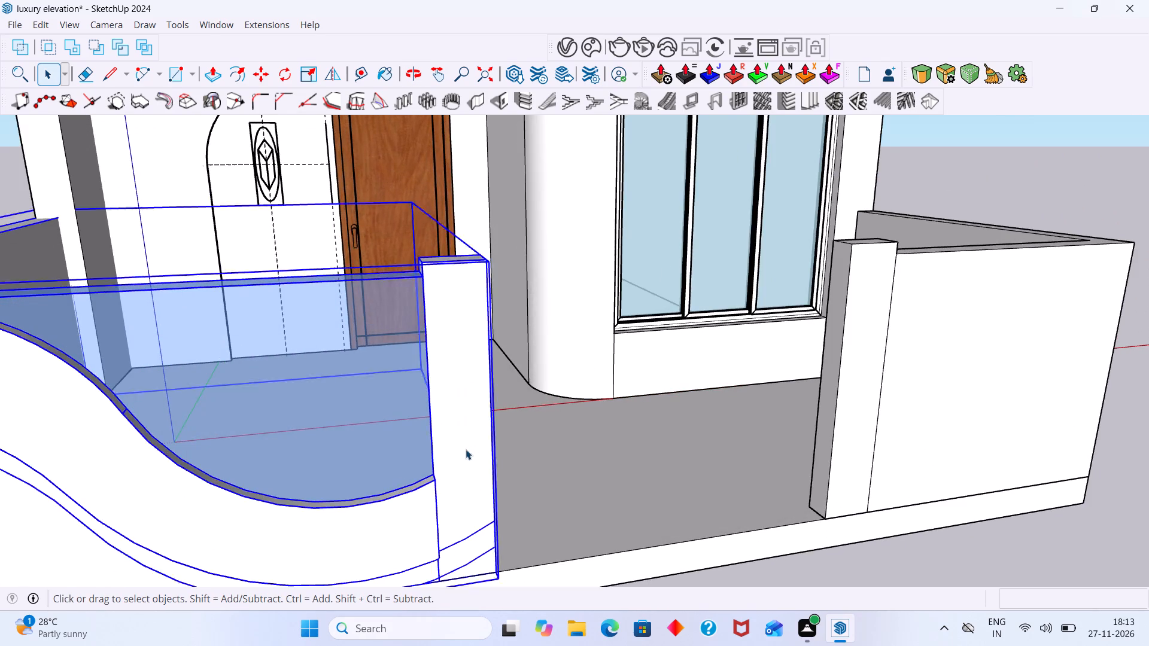
click(469, 462)
key(p)
click(469, 462)
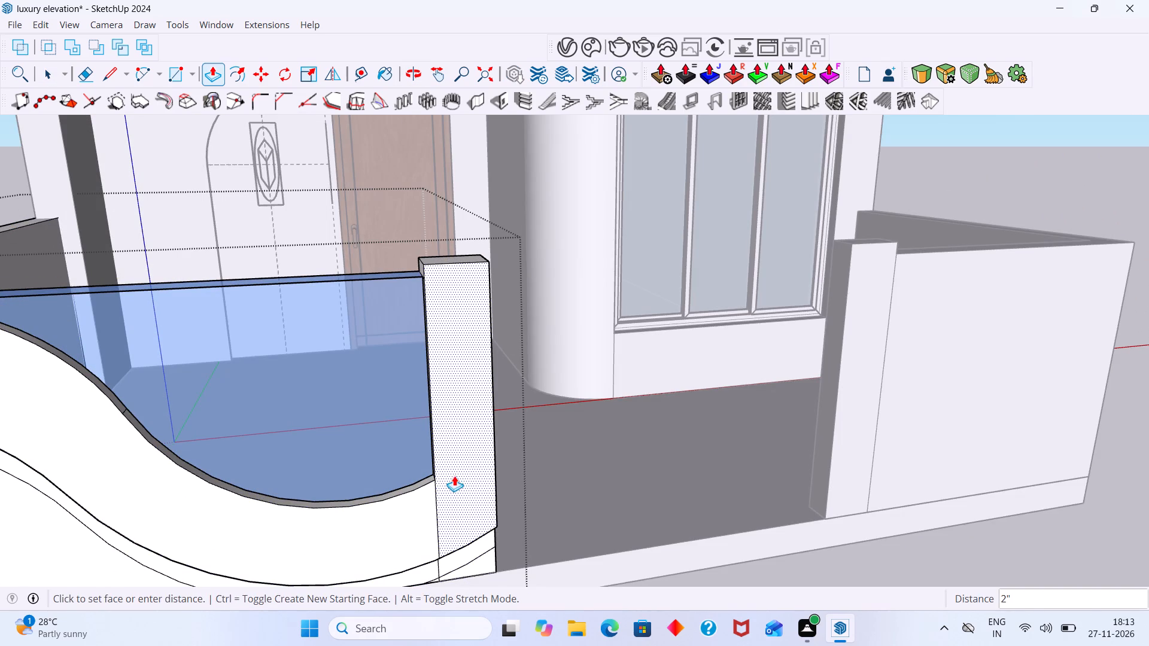
click(437, 479)
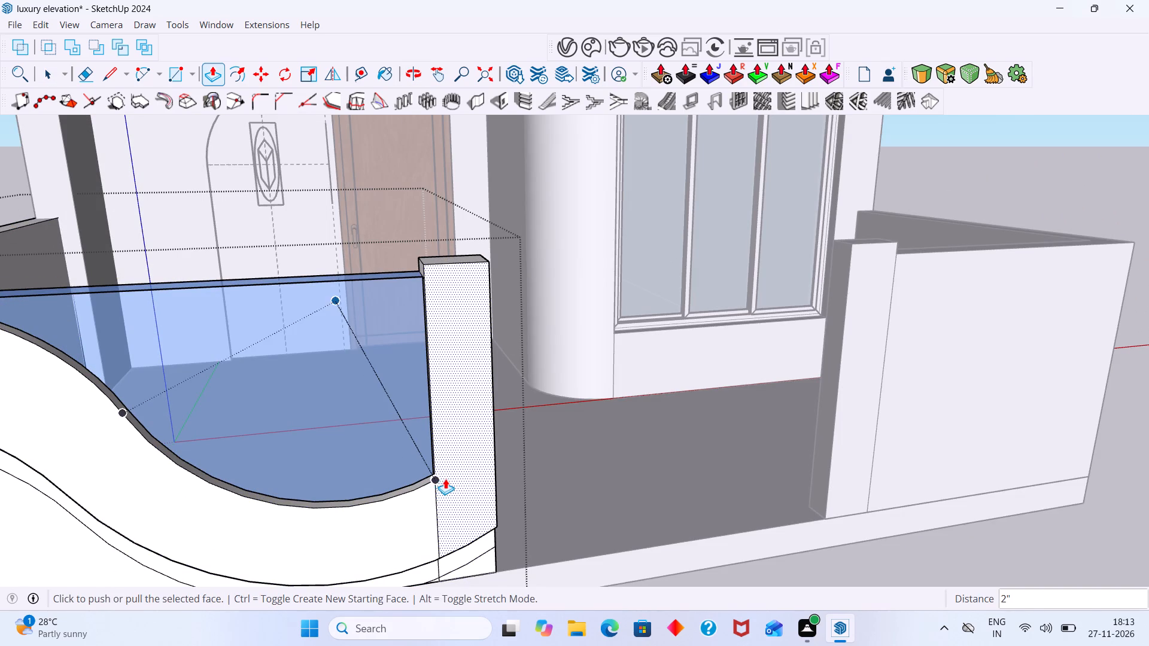
key(space)
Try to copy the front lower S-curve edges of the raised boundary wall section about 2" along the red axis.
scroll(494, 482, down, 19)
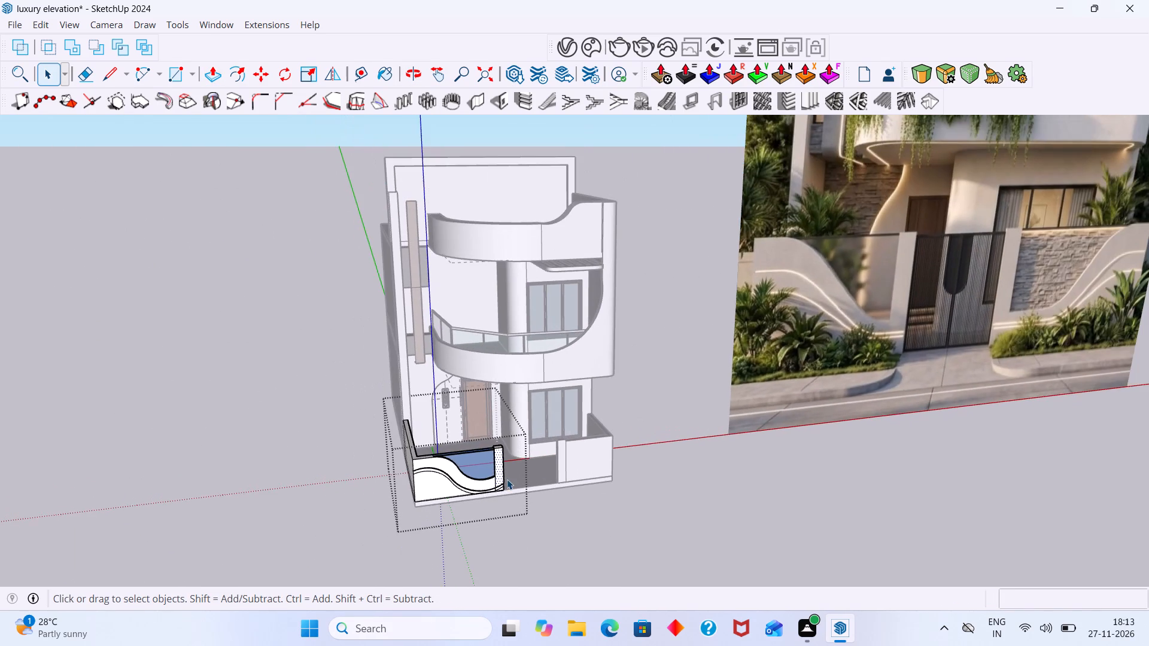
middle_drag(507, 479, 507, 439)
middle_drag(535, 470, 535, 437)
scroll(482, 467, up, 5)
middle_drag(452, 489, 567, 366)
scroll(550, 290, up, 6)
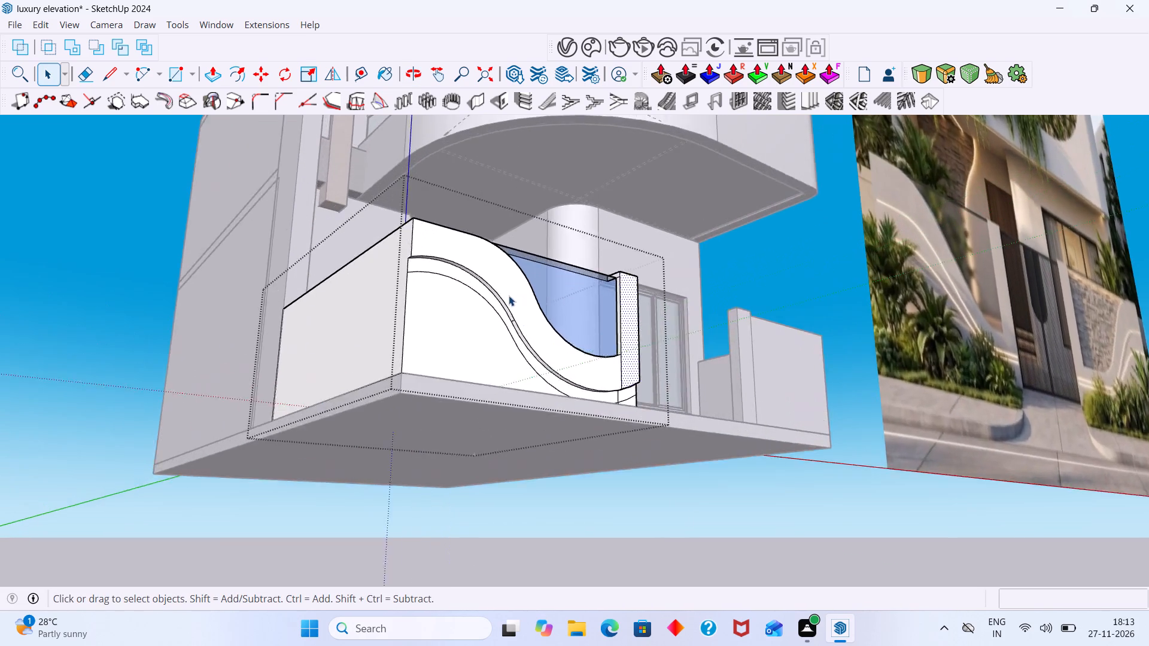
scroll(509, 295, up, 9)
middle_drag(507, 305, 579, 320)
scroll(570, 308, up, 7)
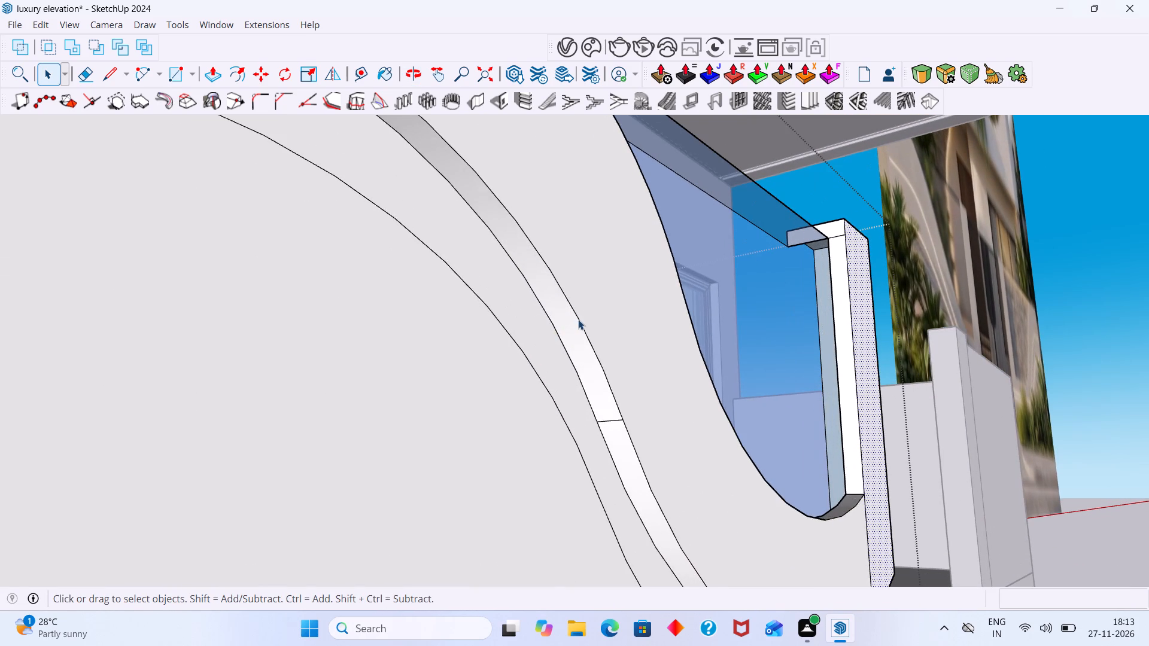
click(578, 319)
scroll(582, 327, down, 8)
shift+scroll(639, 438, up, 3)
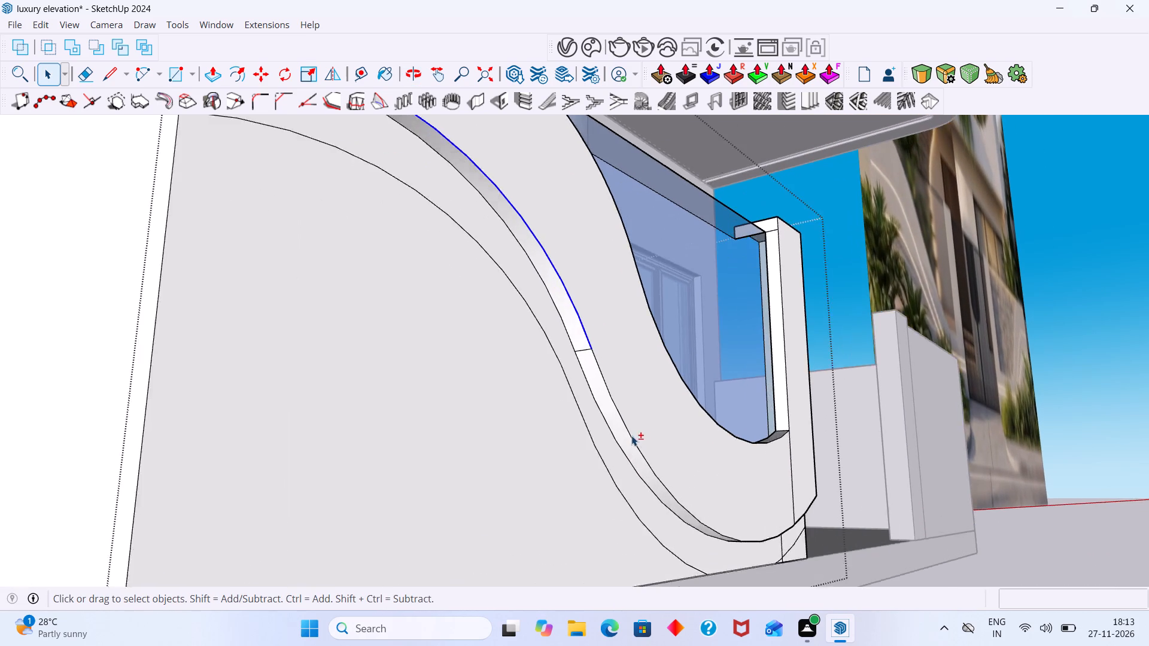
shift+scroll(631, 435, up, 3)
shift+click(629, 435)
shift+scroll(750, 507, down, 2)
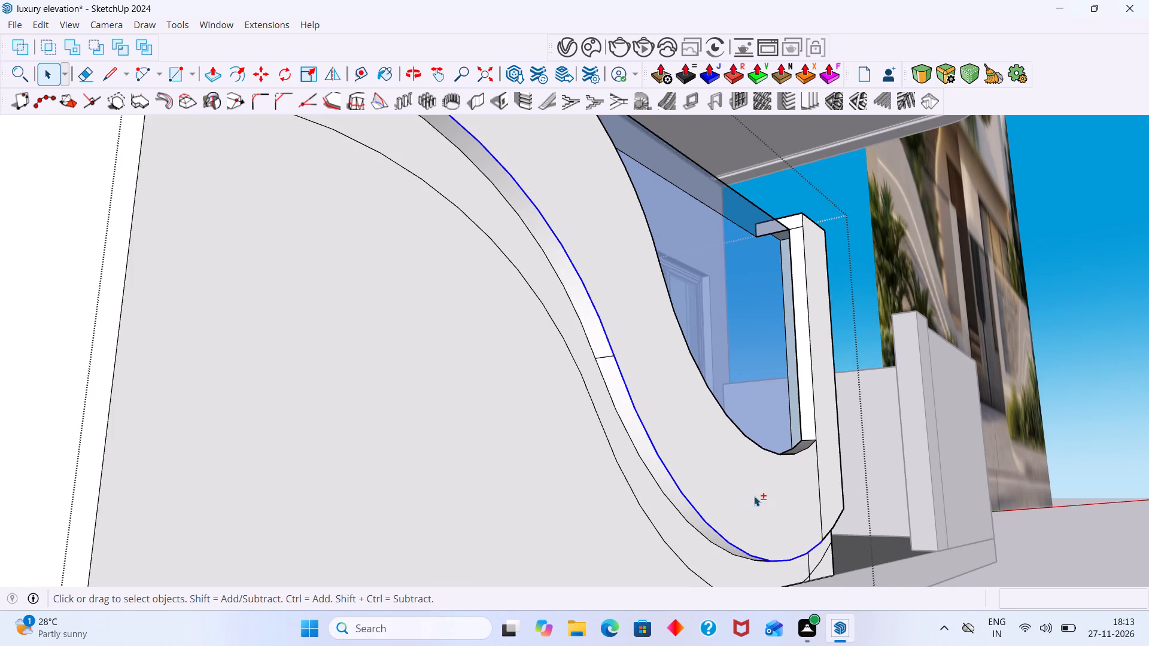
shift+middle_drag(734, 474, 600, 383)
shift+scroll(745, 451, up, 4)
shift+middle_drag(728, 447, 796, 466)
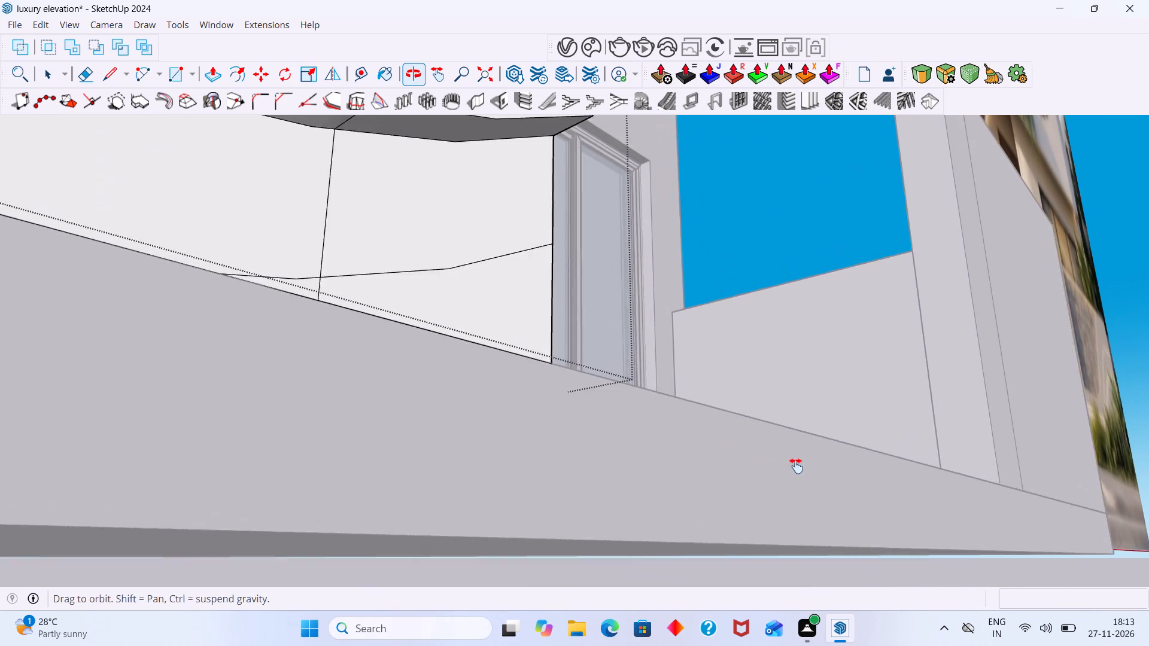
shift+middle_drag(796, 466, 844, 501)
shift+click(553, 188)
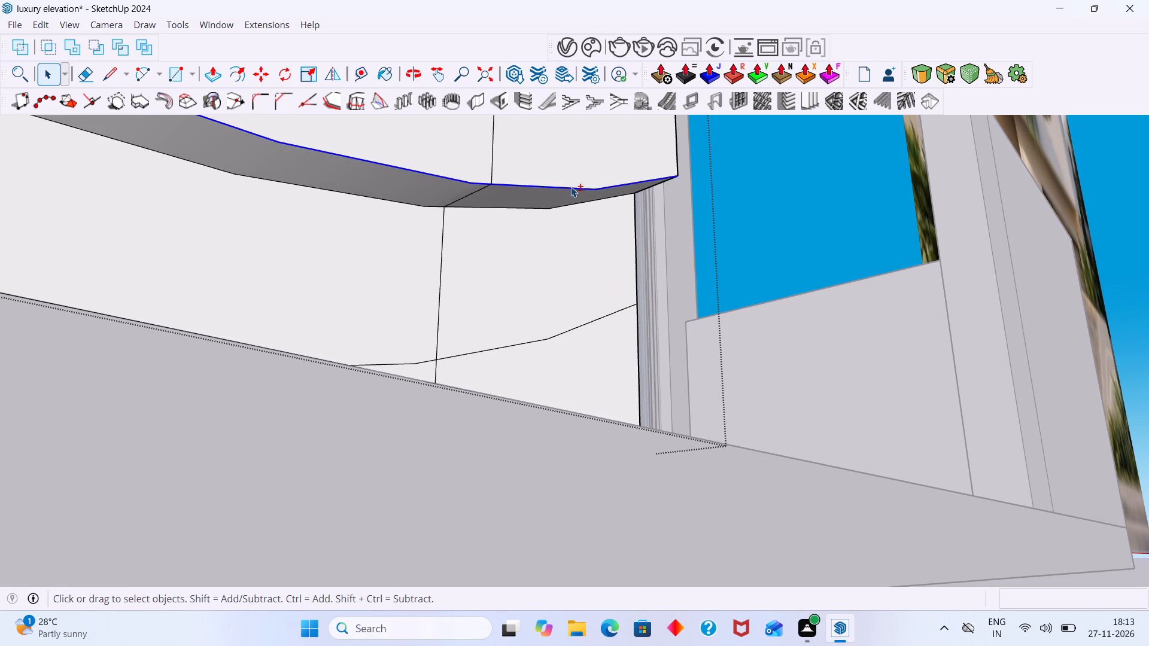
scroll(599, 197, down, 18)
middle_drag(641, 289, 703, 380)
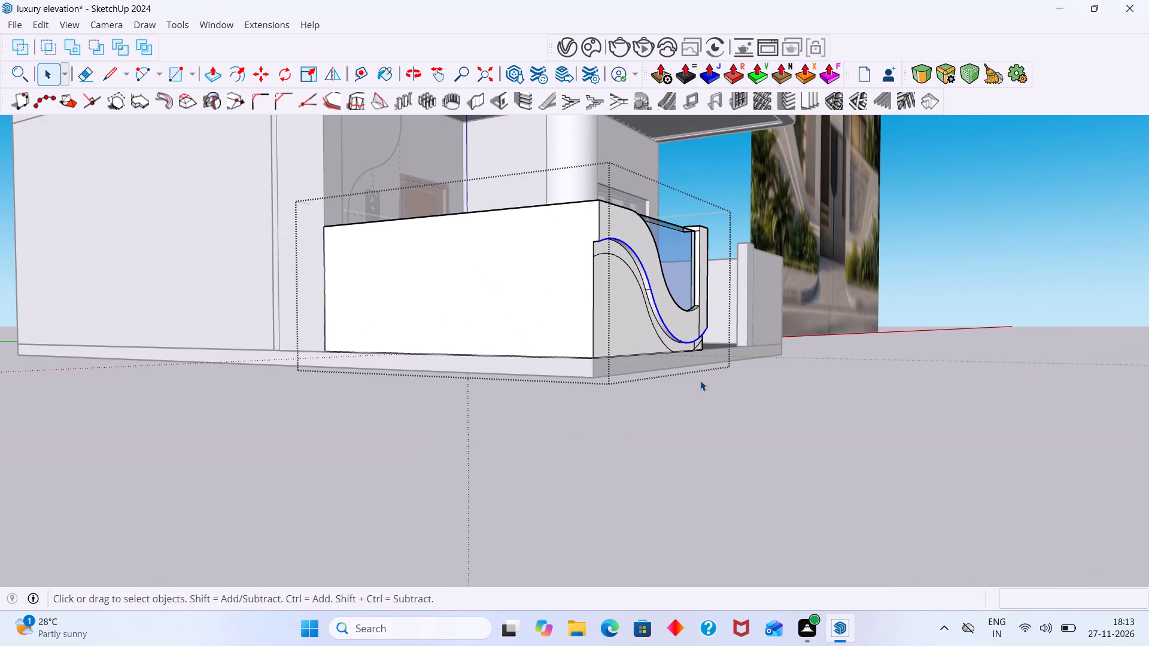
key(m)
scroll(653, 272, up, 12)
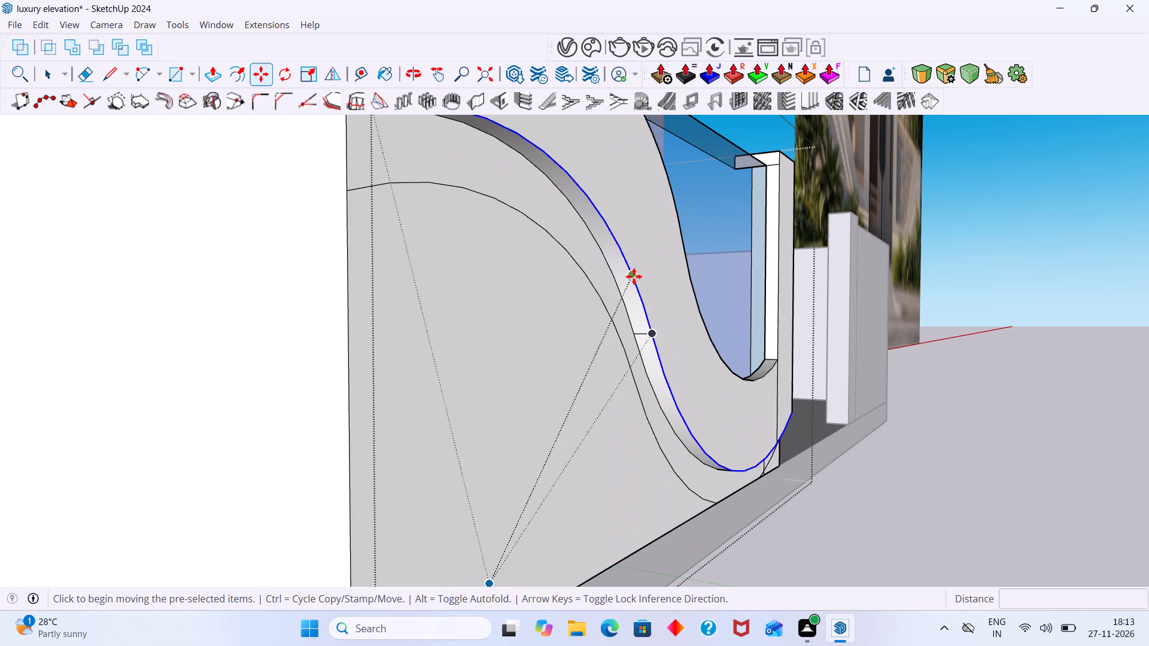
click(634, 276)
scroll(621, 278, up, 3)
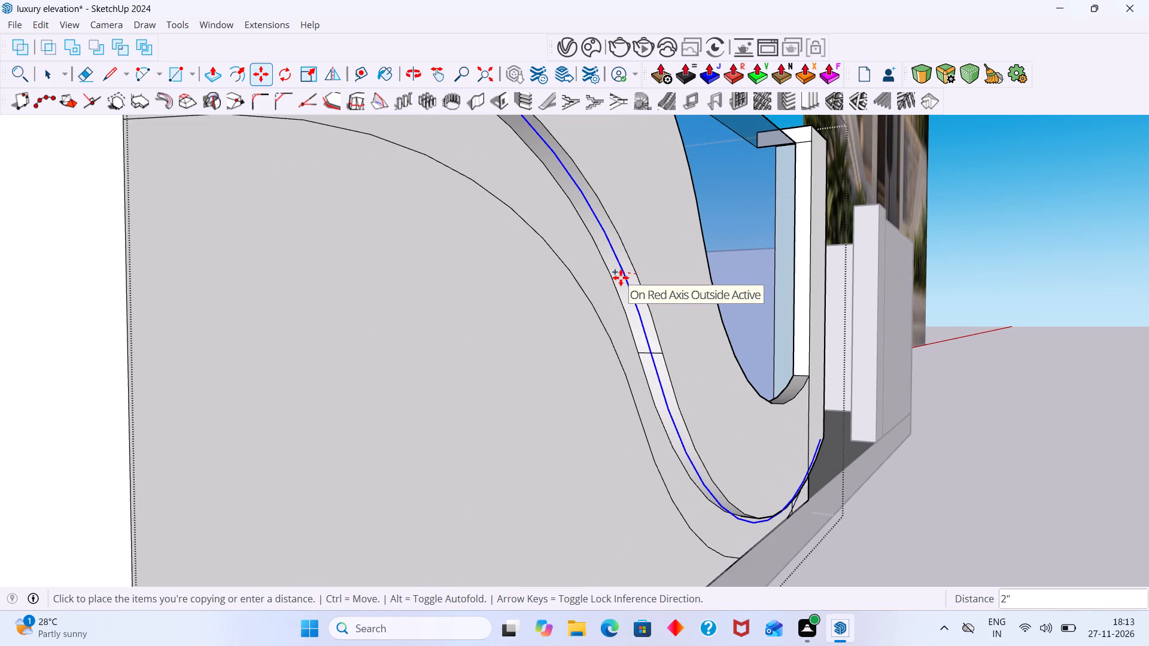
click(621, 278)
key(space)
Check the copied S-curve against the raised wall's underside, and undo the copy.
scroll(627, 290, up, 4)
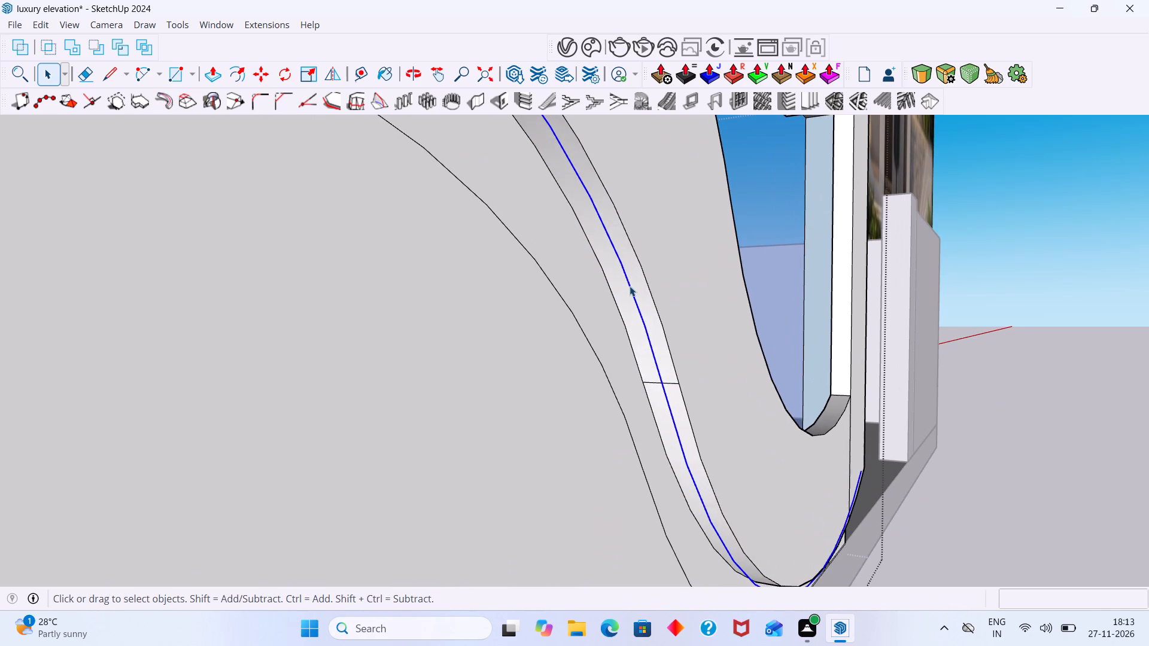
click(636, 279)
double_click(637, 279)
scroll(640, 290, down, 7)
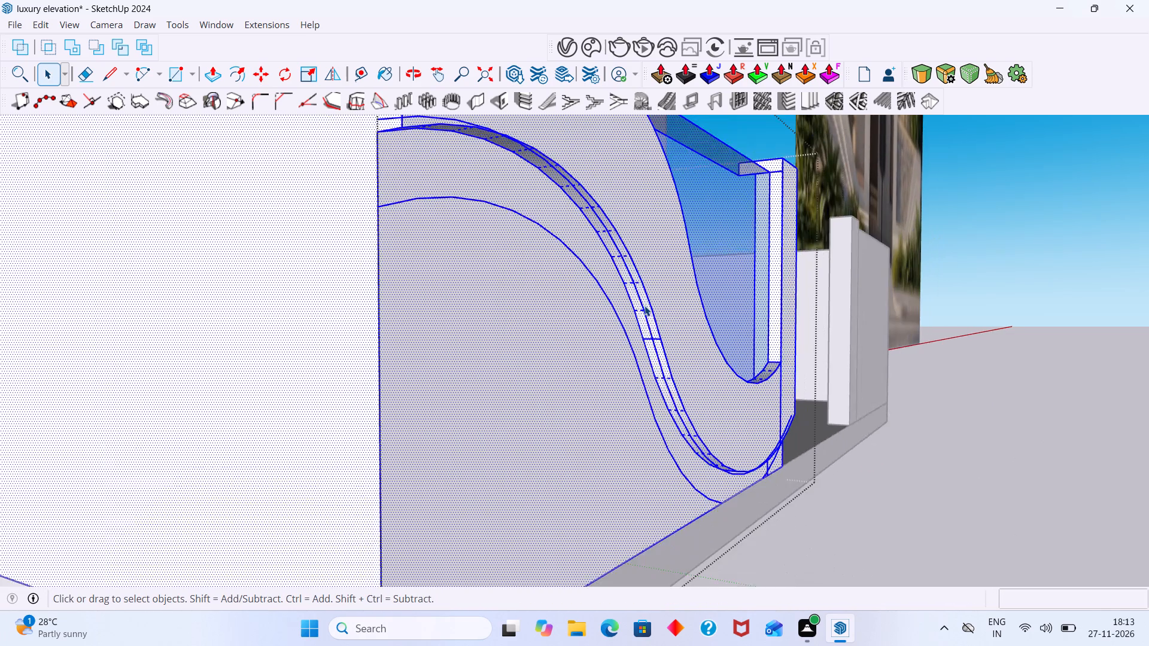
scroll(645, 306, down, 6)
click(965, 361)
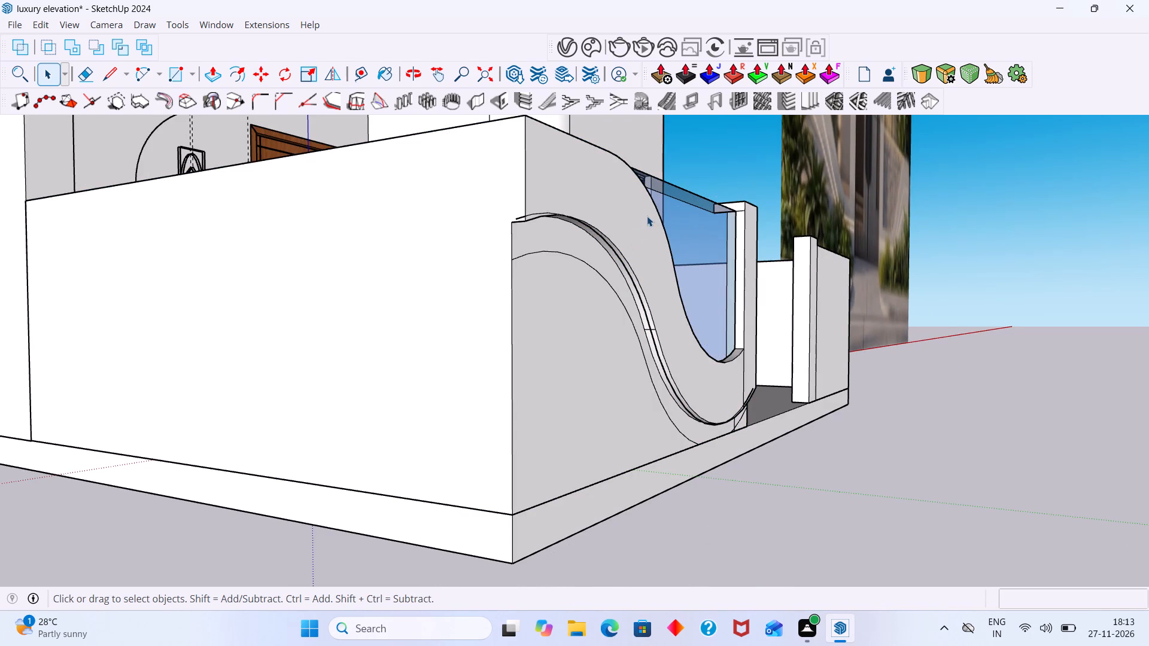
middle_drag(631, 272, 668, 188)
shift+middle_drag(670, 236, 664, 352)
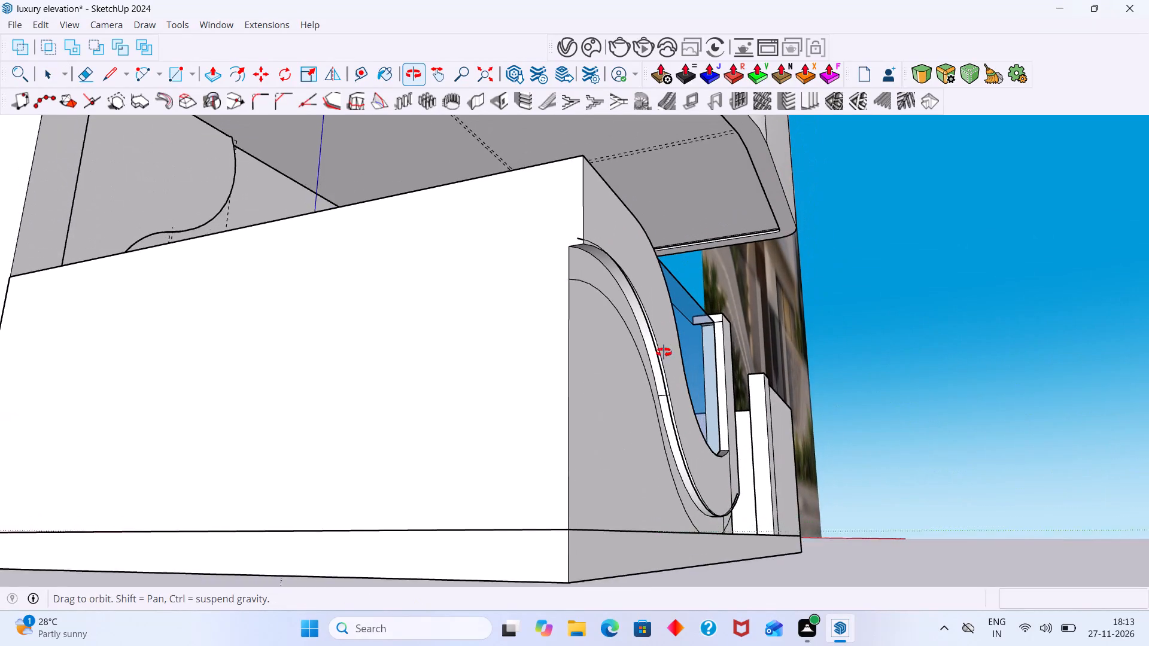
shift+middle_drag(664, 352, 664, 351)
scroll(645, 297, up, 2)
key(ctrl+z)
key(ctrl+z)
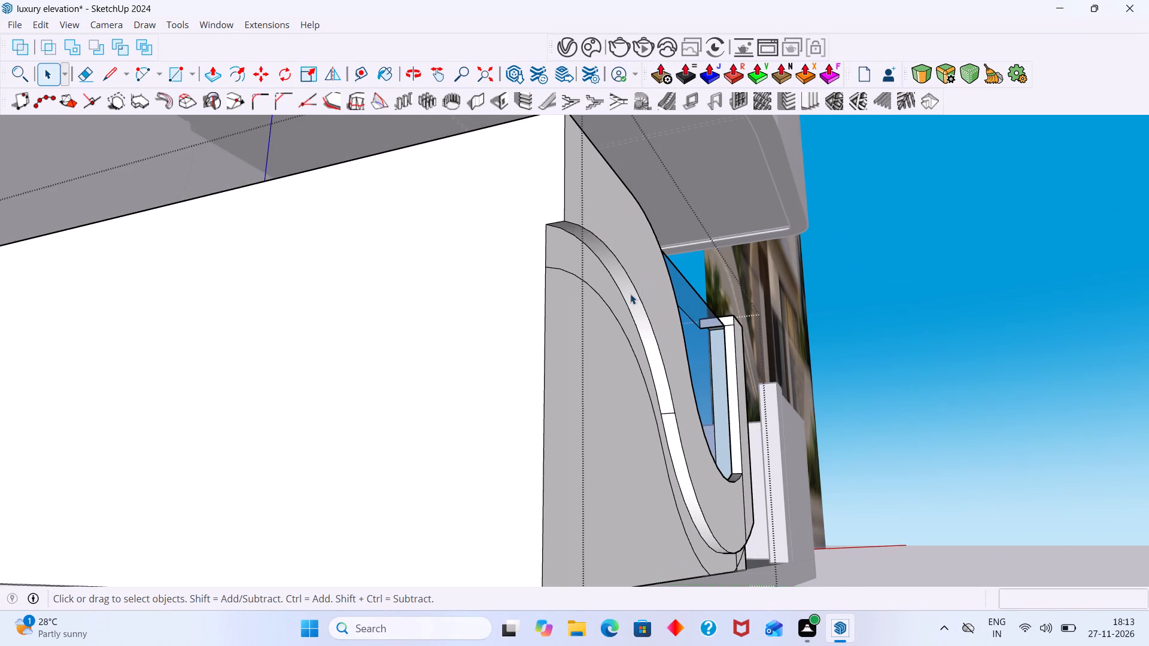
Copy all the front lower S-curve edges of the raised wall section, including the pillar part, 1" back along its underside.
scroll(630, 294, up, 6)
click(647, 312)
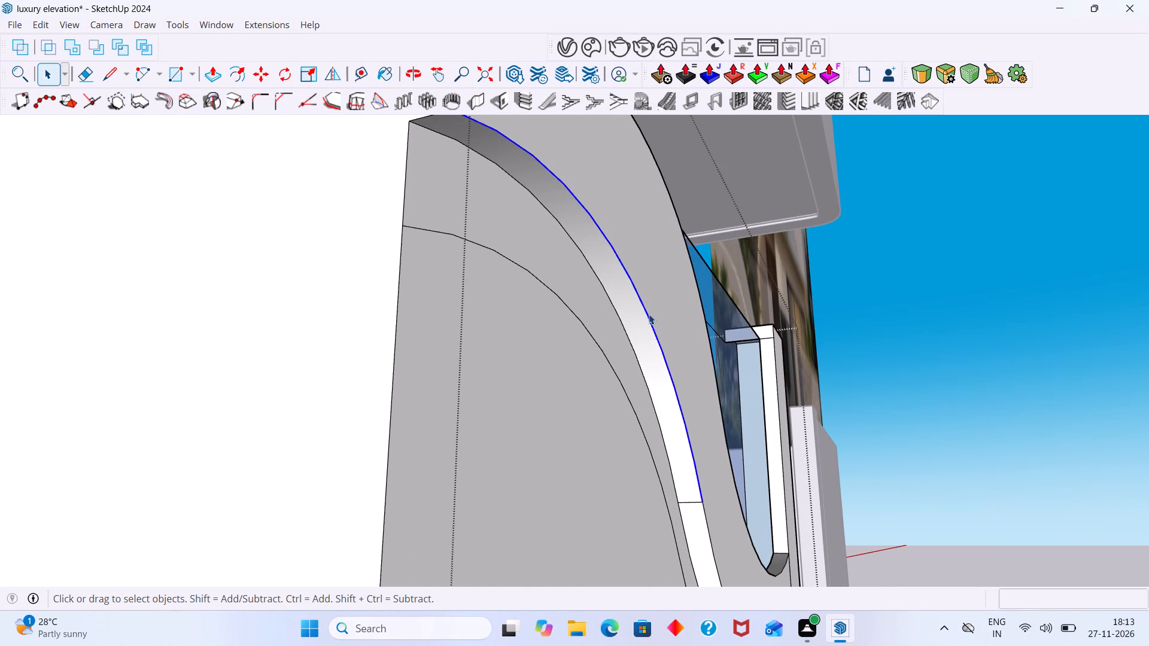
scroll(649, 314, down, 10)
shift+middle_drag(662, 328, 546, 275)
shift+scroll(589, 376, up, 5)
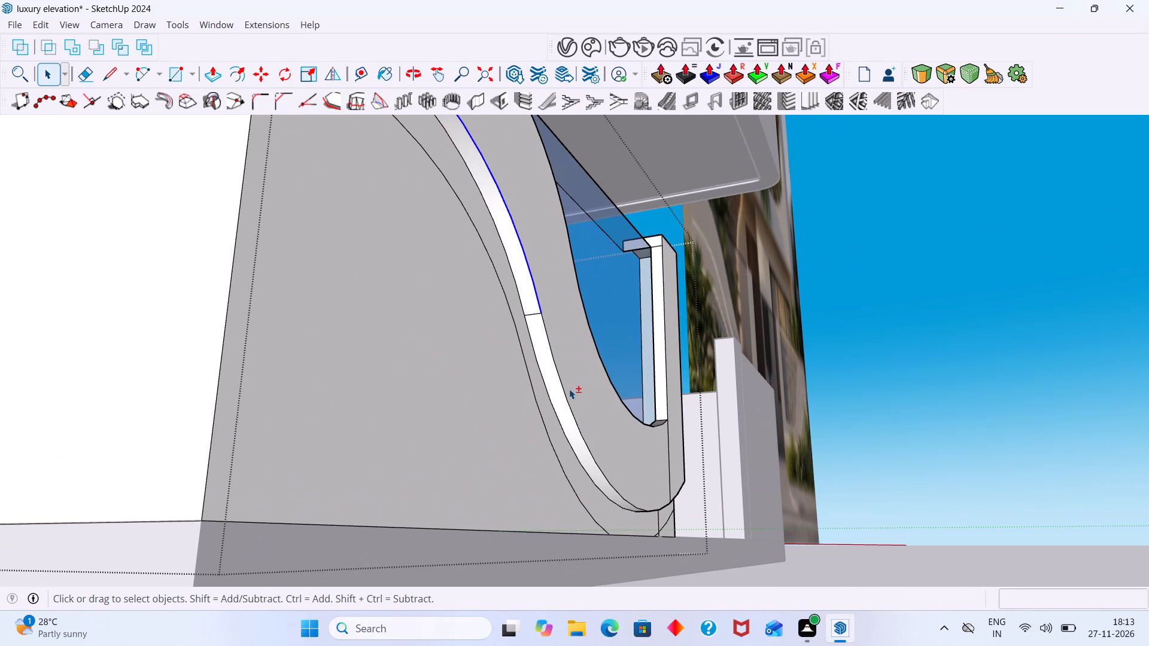
shift+click(567, 406)
shift+scroll(574, 403, down, 6)
shift+middle_drag(492, 342, 463, 334)
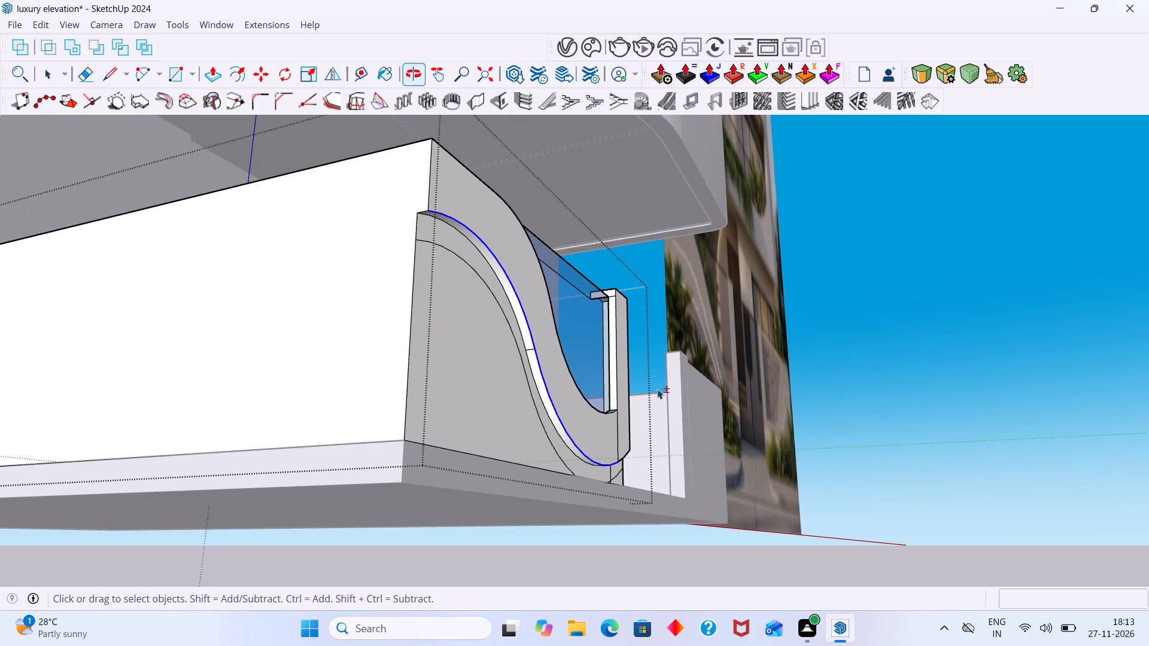
shift+scroll(669, 431, up, 6)
shift+click(533, 486)
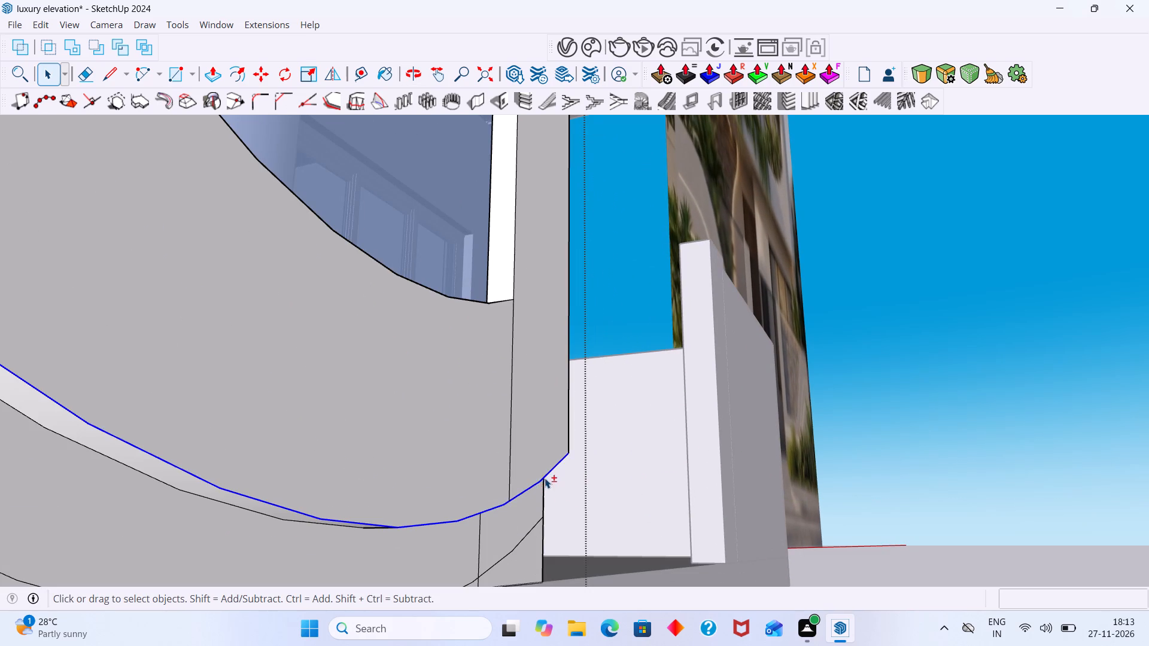
shift+scroll(545, 475, down, 7)
middle_drag(529, 480, 552, 425)
key(m)
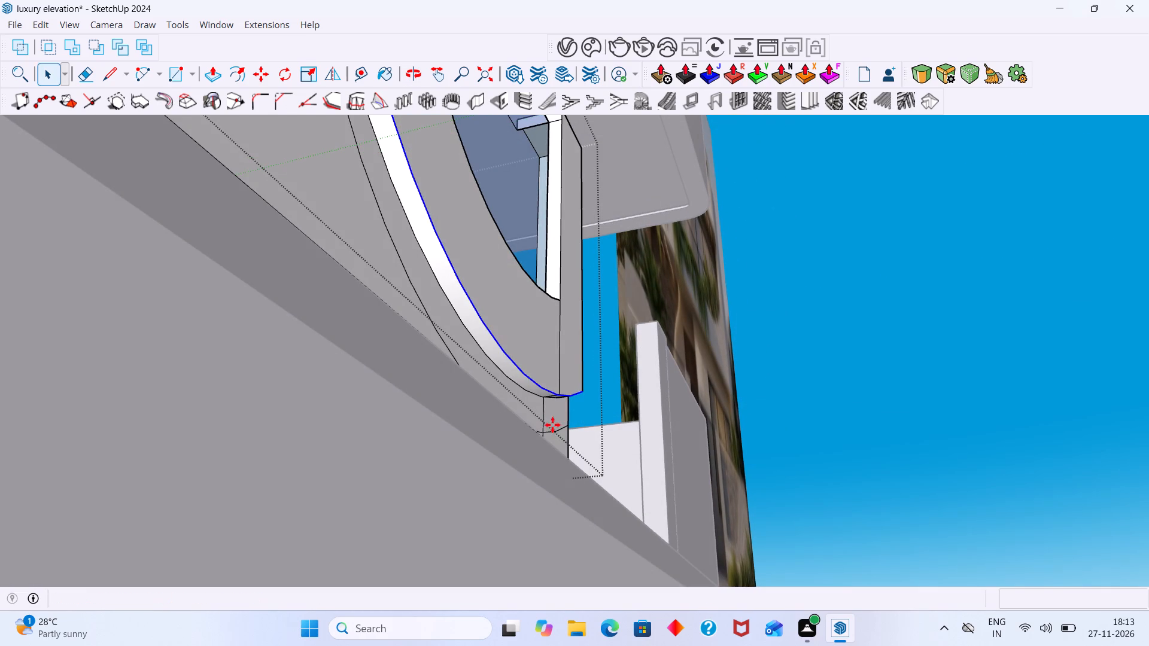
scroll(512, 352, up, 2)
scroll(506, 355, down, 16)
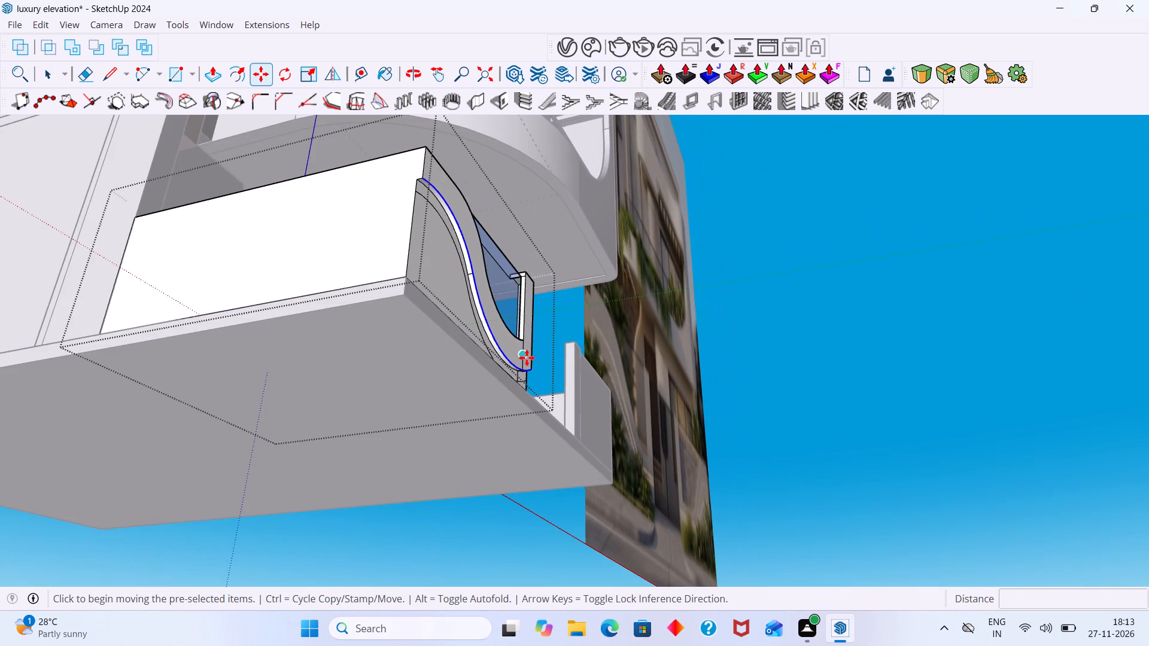
scroll(464, 287, up, 15)
click(472, 252)
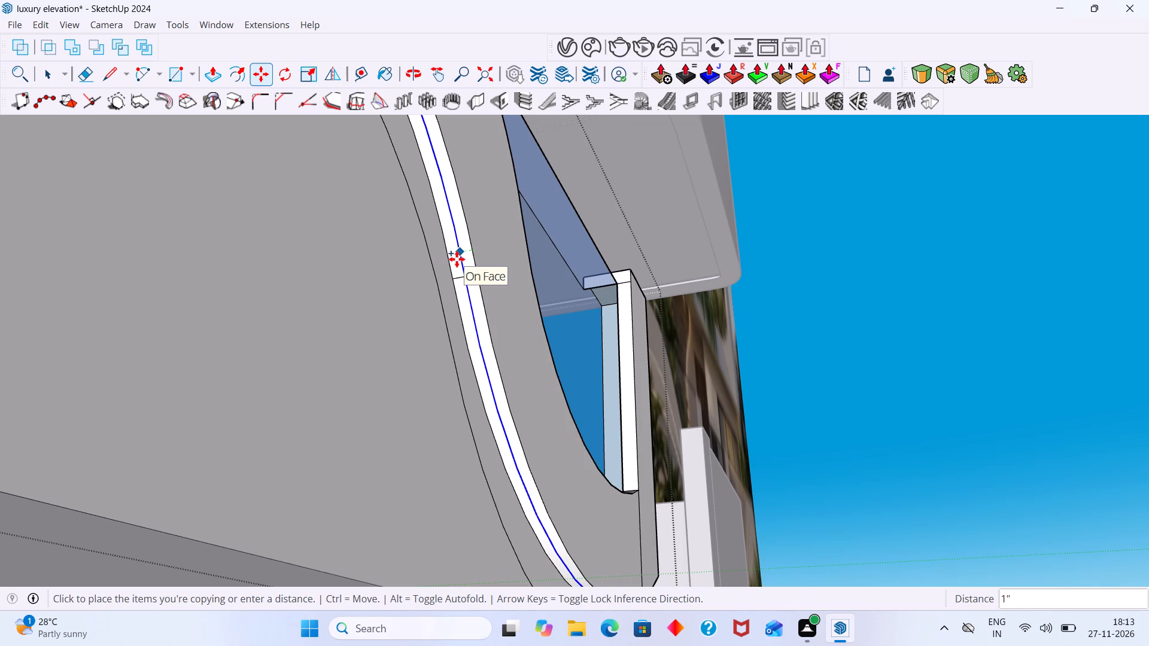
click(455, 261)
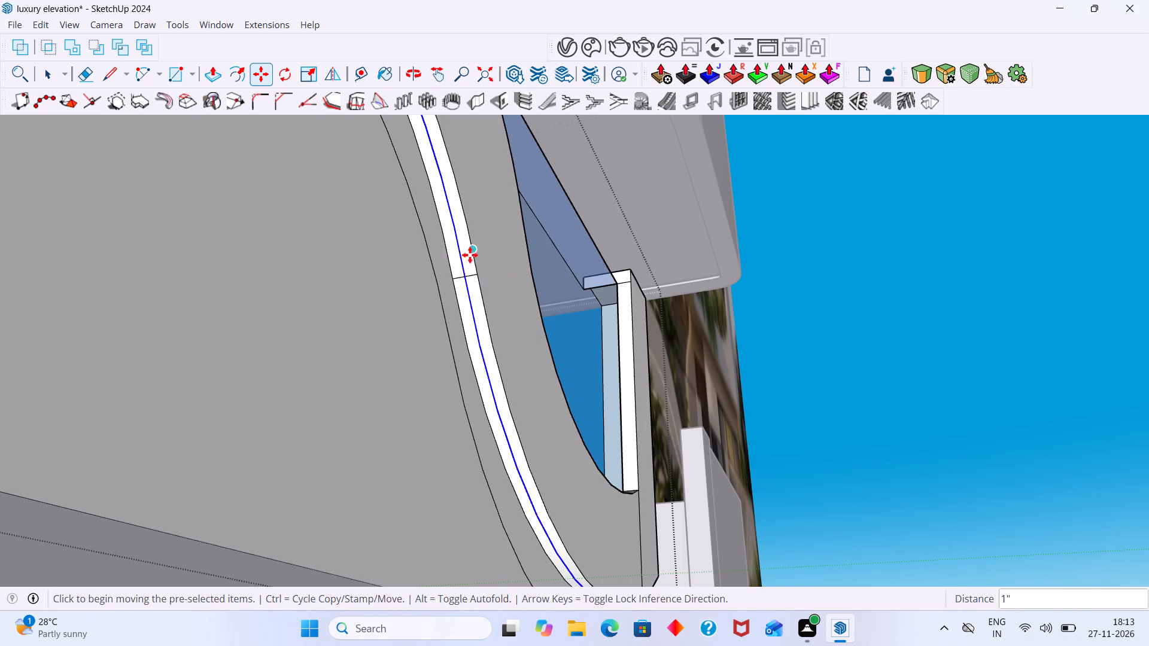
key(space)
Thicken the front 1" strip of the raised section's S-curved underside downward about 2" with Round Push Pull, and leave the wall group.
scroll(496, 260, down, 10)
scroll(484, 246, up, 4)
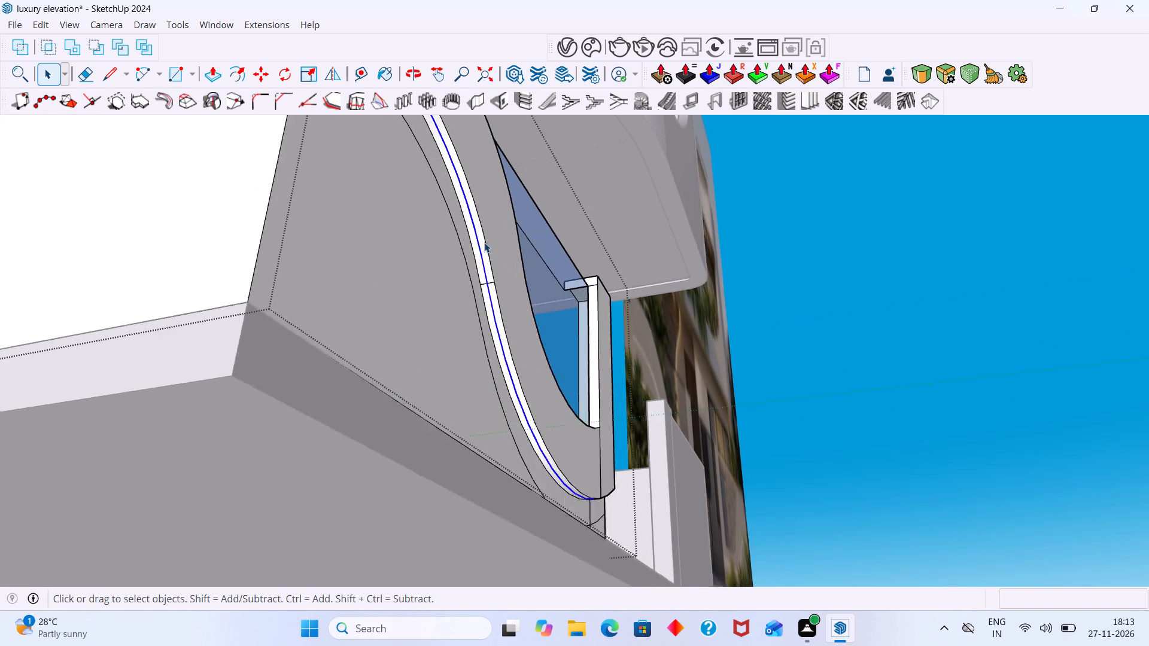
scroll(484, 242, up, 7)
click(481, 244)
scroll(485, 243, down, 1)
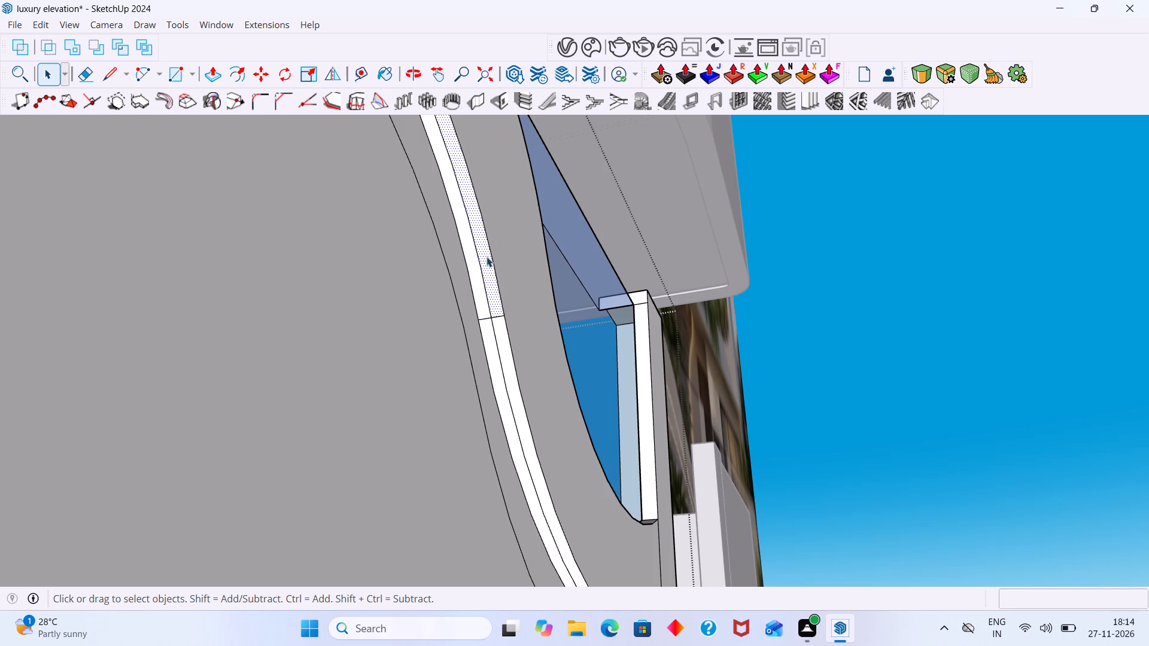
scroll(486, 271, down, 5)
shift+middle_drag(494, 273, 536, 376)
shift+middle_drag(501, 289, 574, 411)
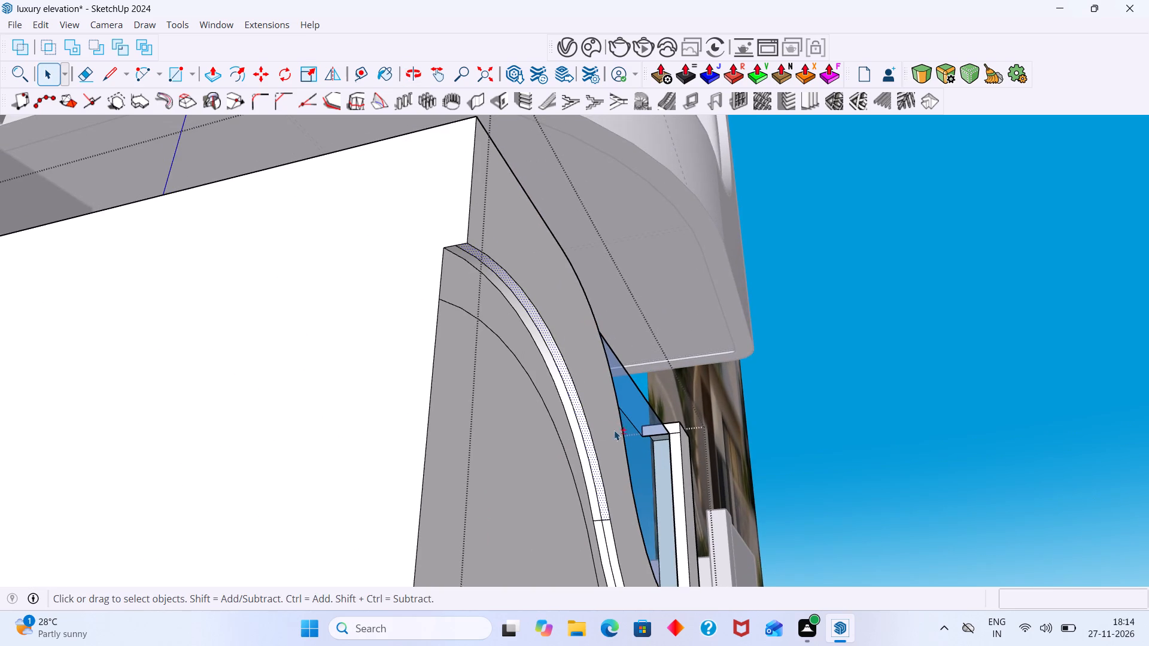
shift+middle_drag(601, 416, 560, 272)
shift+scroll(554, 434, up, 7)
shift+click(581, 392)
shift+scroll(580, 392, up, 1)
shift+scroll(580, 392, down, 8)
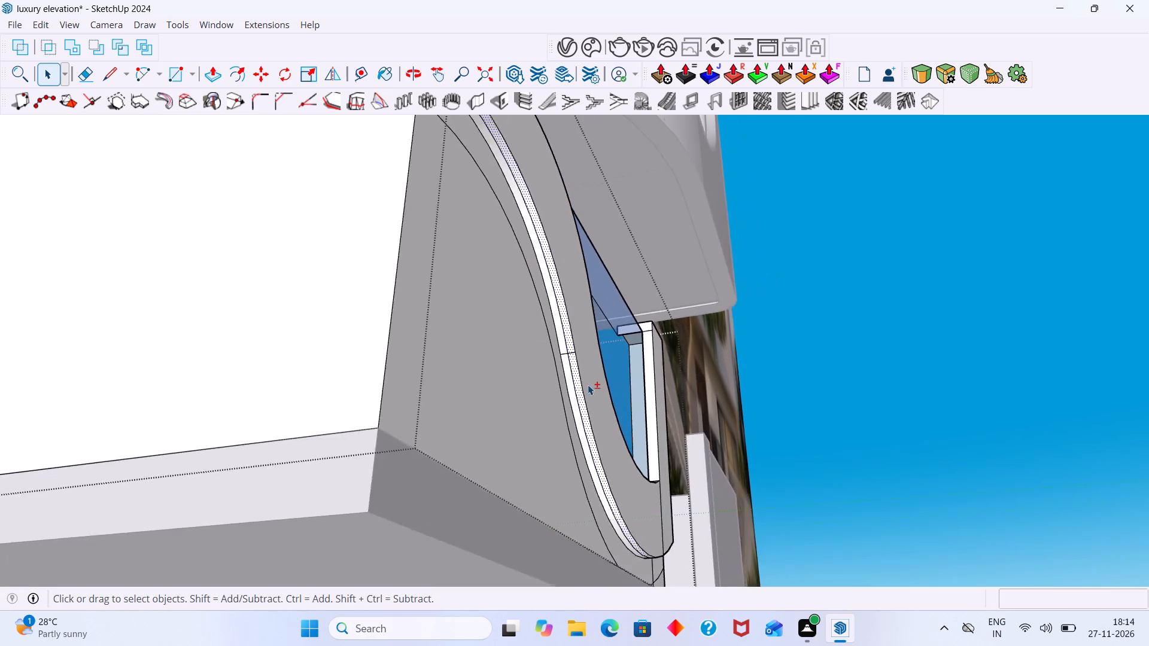
shift+scroll(588, 385, down, 4)
shift+middle_drag(597, 393, 553, 308)
shift+scroll(632, 489, up, 7)
scroll(555, 323, up, 5)
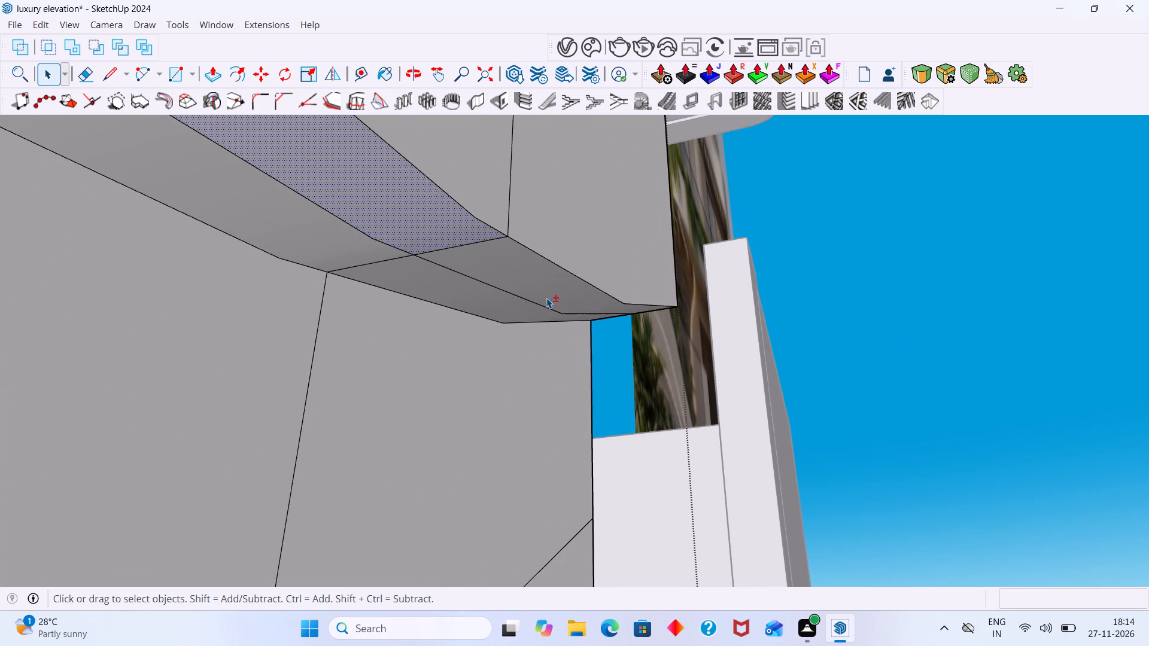
shift+click(546, 291)
scroll(563, 295, down, 20)
scroll(563, 295, down, 10)
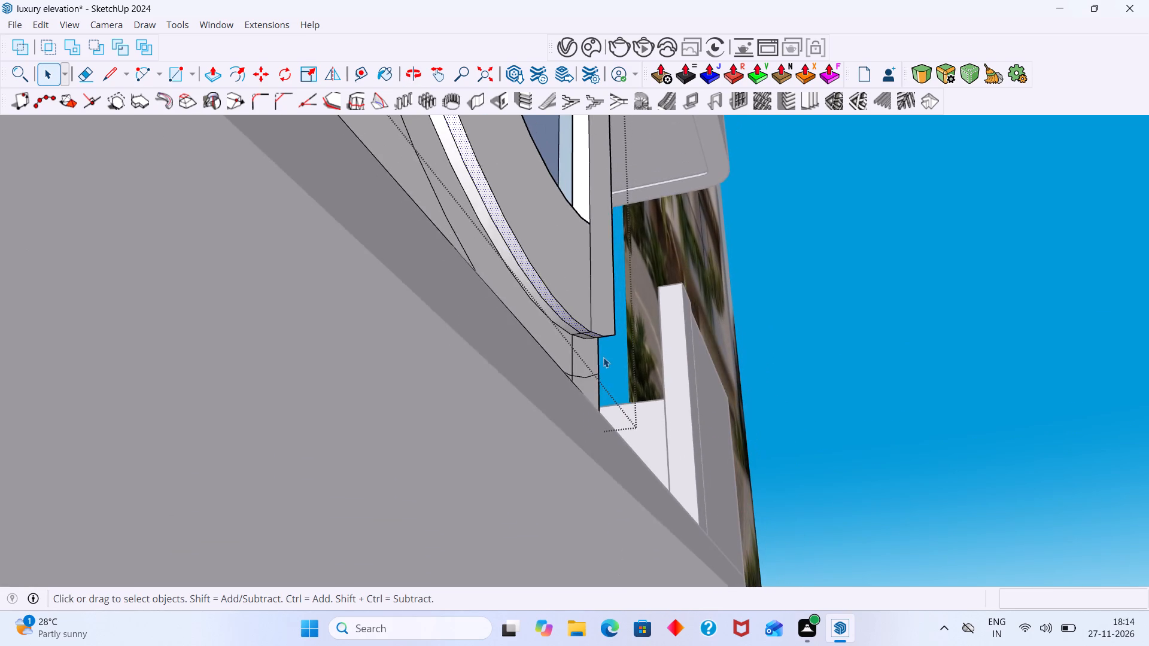
shift+middle_drag(601, 359, 640, 451)
middle_drag(588, 428, 622, 493)
scroll(591, 453, down, 7)
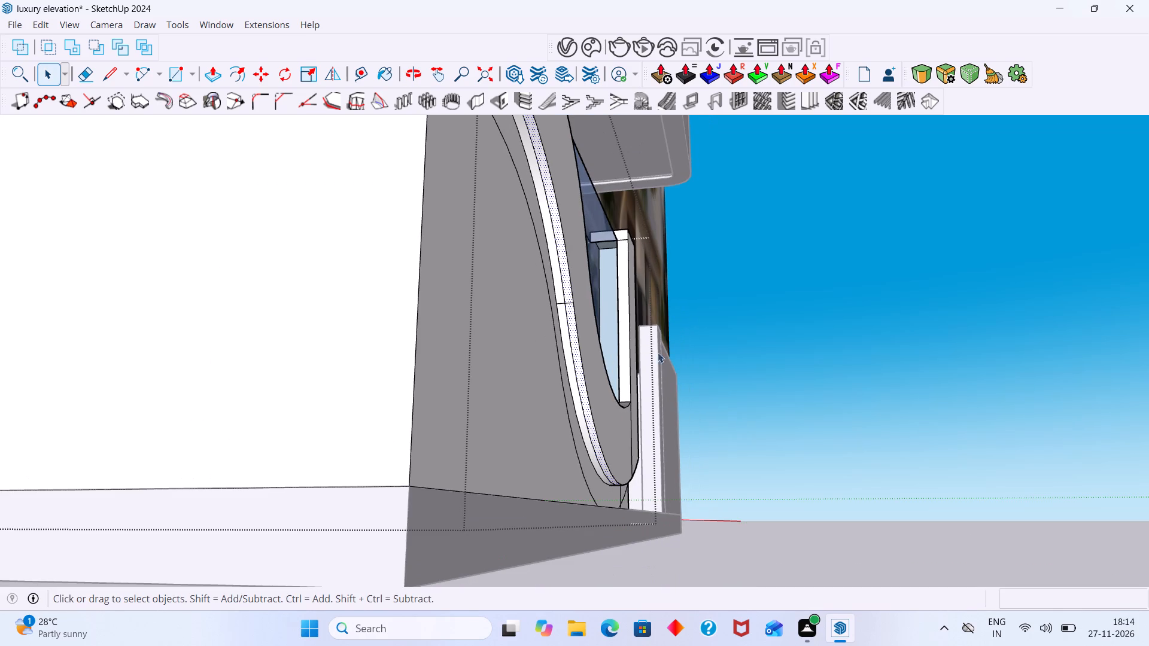
click(733, 85)
scroll(537, 257, up, 11)
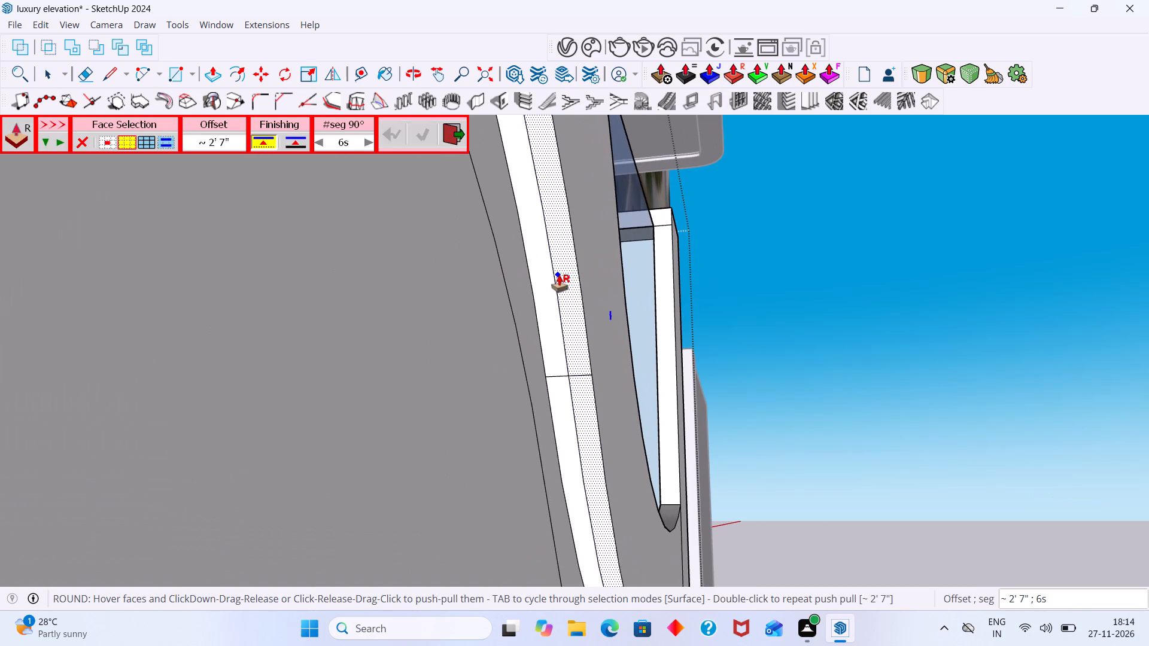
click(560, 275)
scroll(544, 299, down, 8)
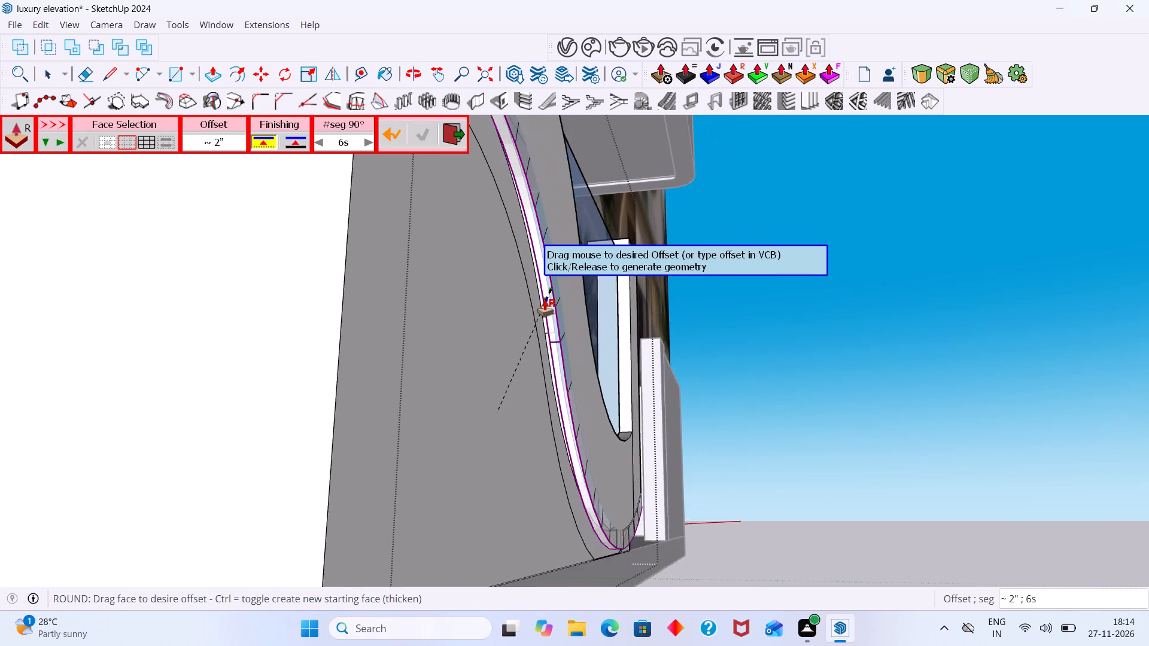
scroll(545, 300, down, 5)
shift+middle_drag(560, 305, 615, 390)
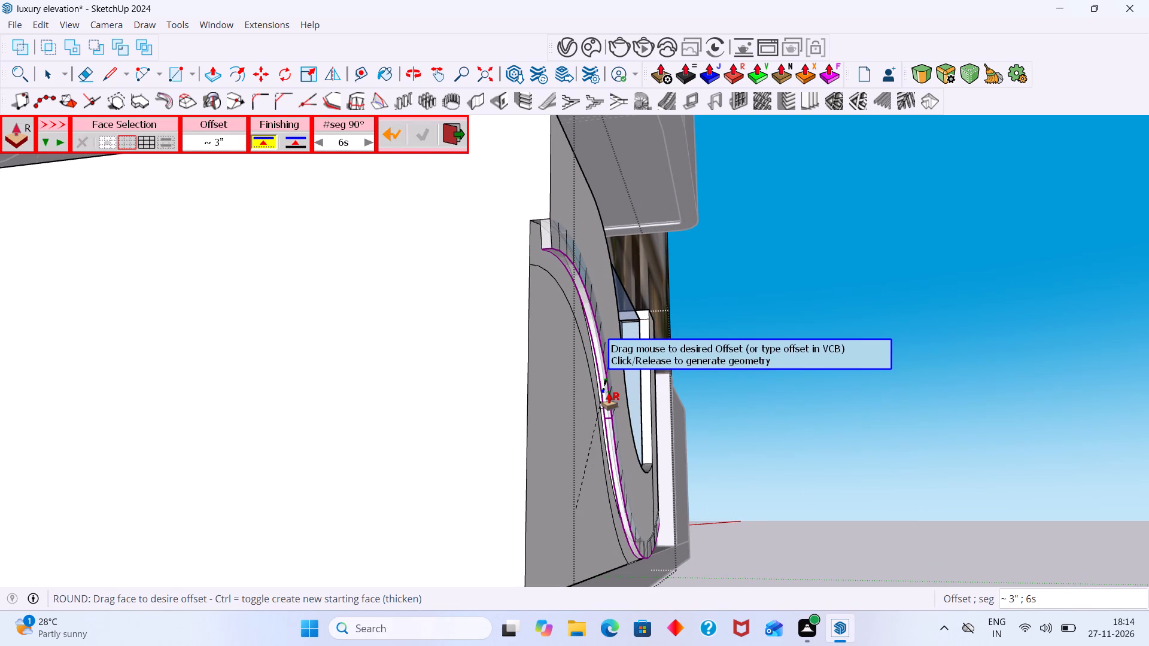
click(610, 389)
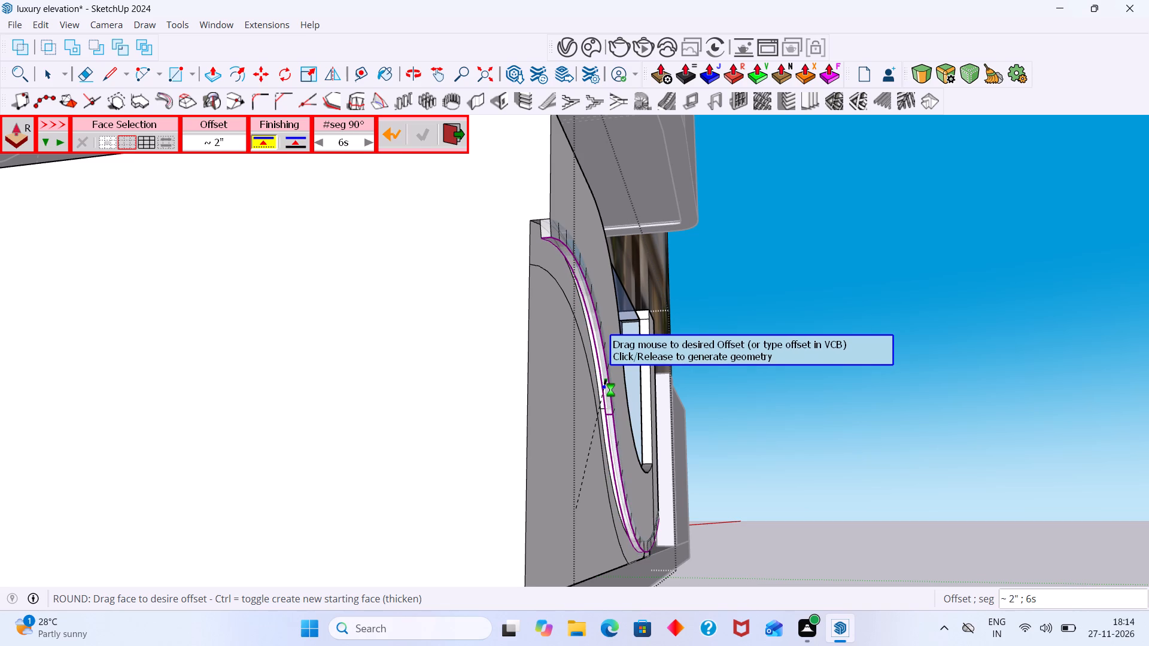
key(space)
click(798, 297)
middle_drag(625, 326, 657, 382)
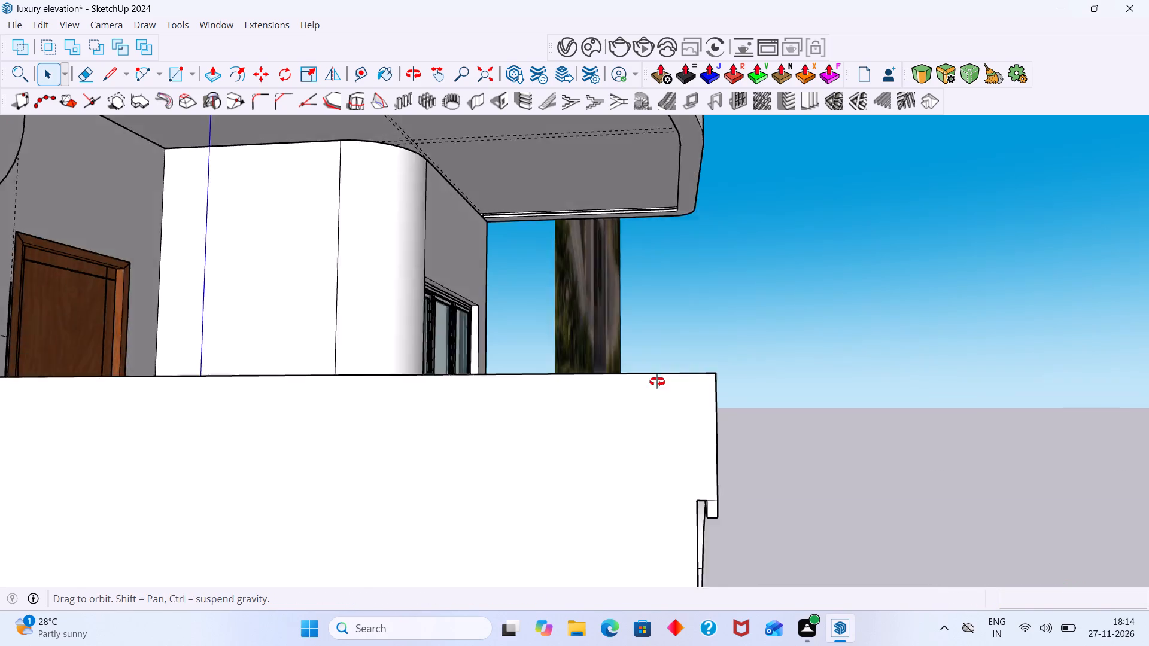
Make a separate group from the inner face of the thickened S-curved lip on the raised boundary wall section.
middle_drag(657, 382, 639, 327)
scroll(600, 264, up, 6)
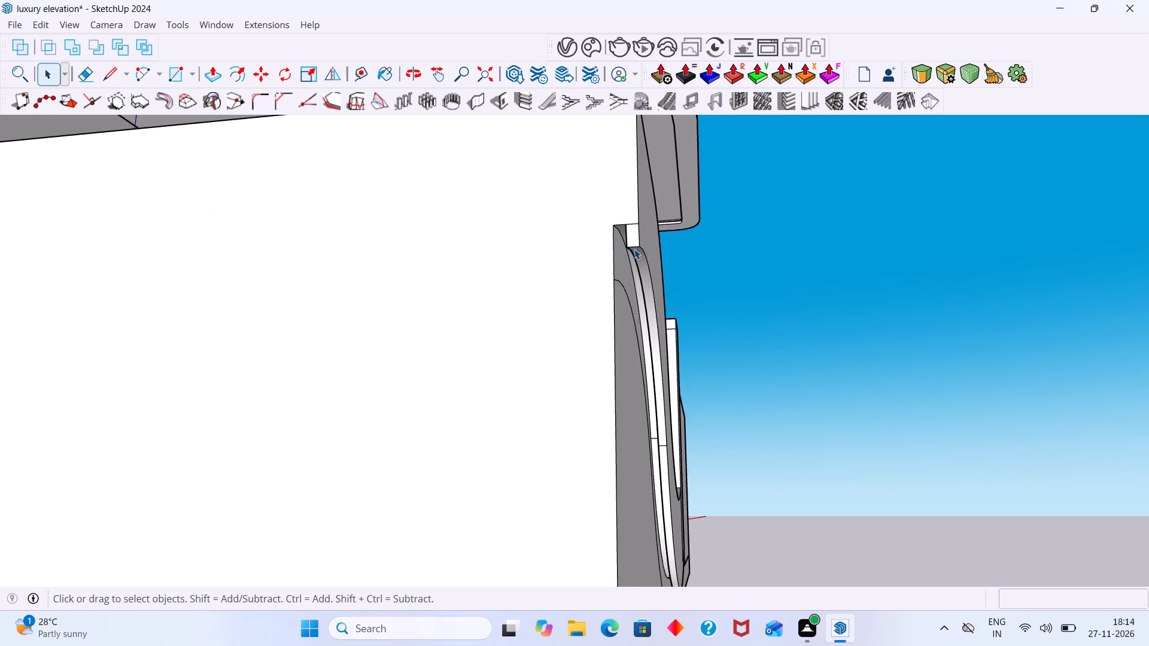
scroll(634, 249, up, 14)
middle_drag(637, 258, 663, 258)
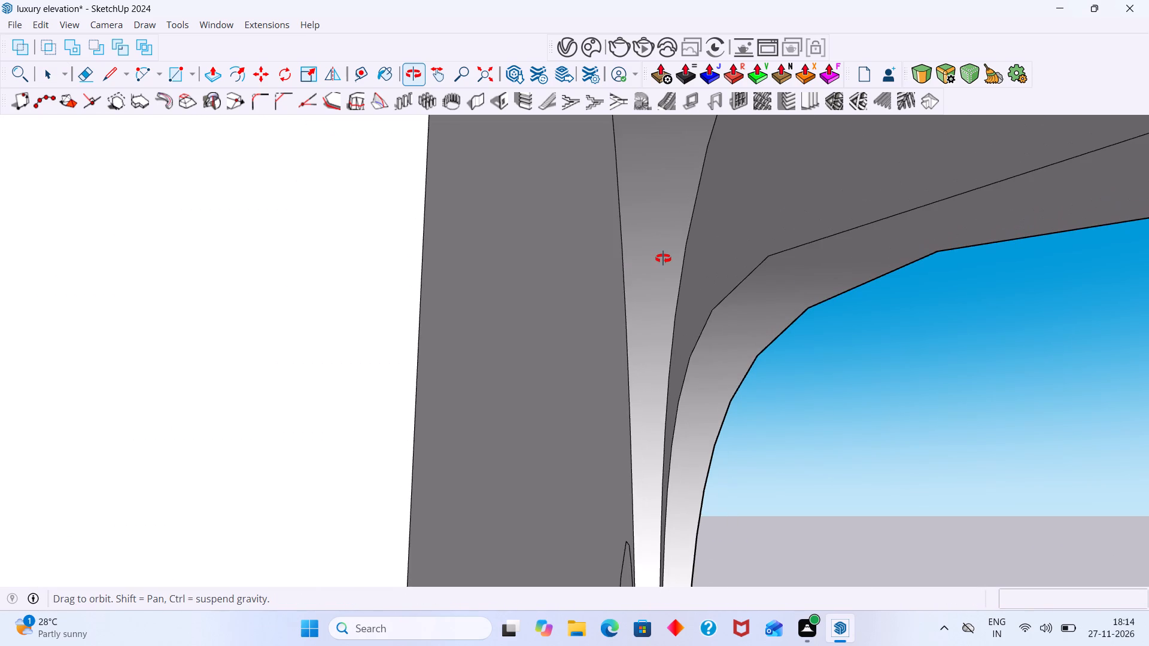
middle_drag(663, 258, 577, 258)
scroll(578, 262, down, 5)
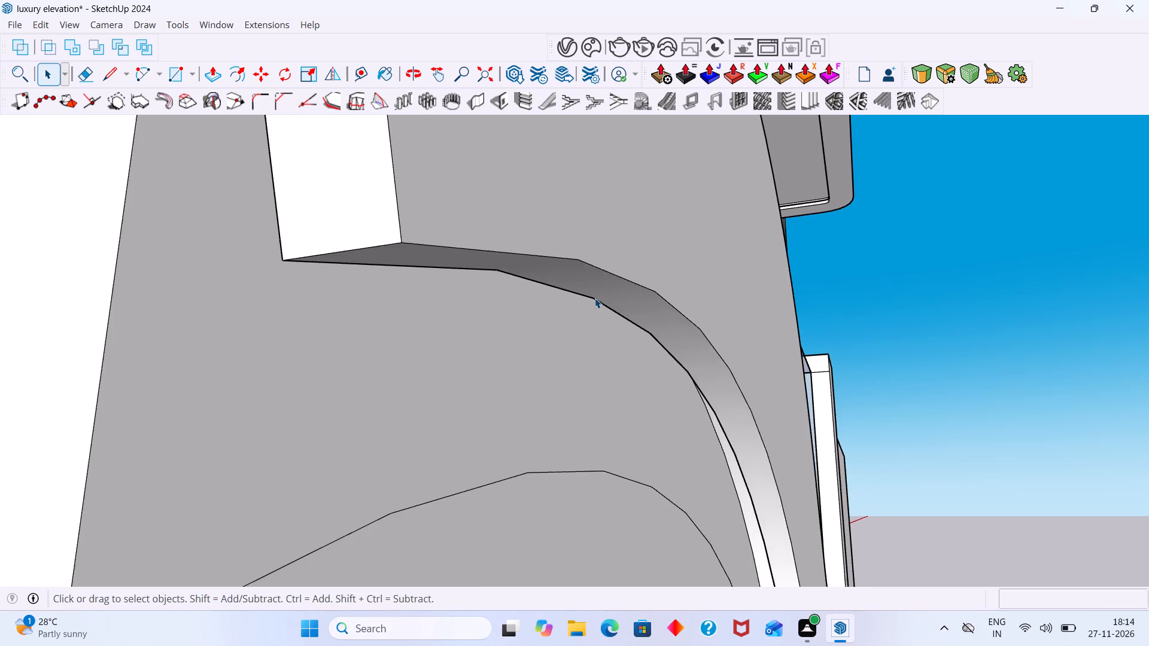
scroll(598, 304, down, 3)
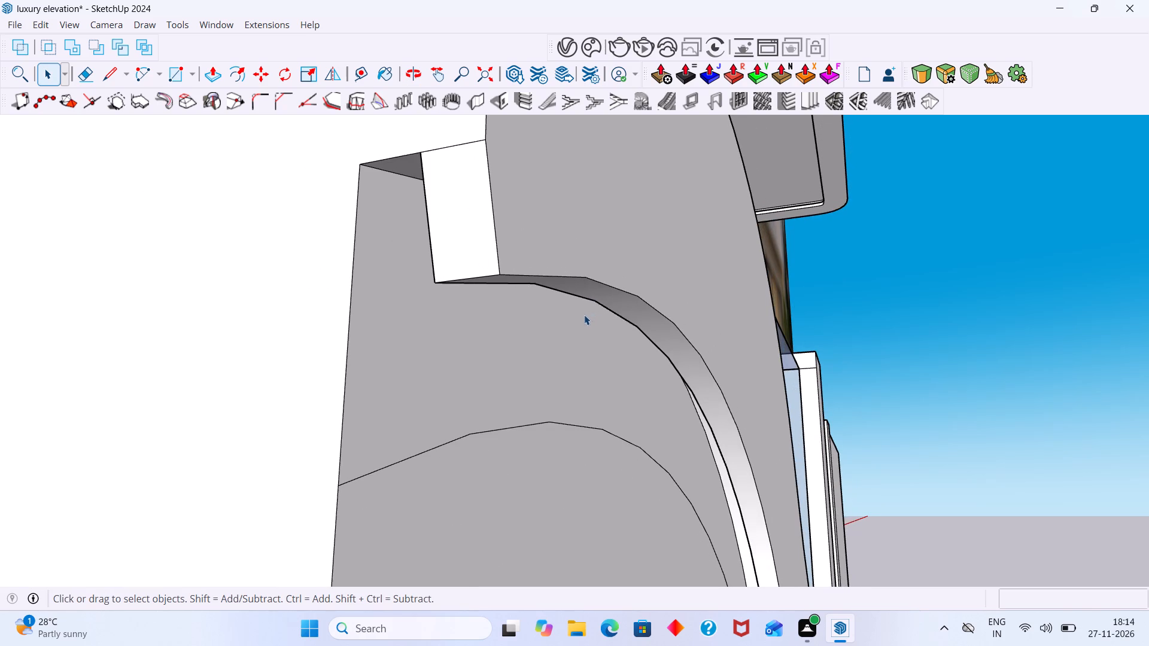
middle_drag(585, 315, 640, 326)
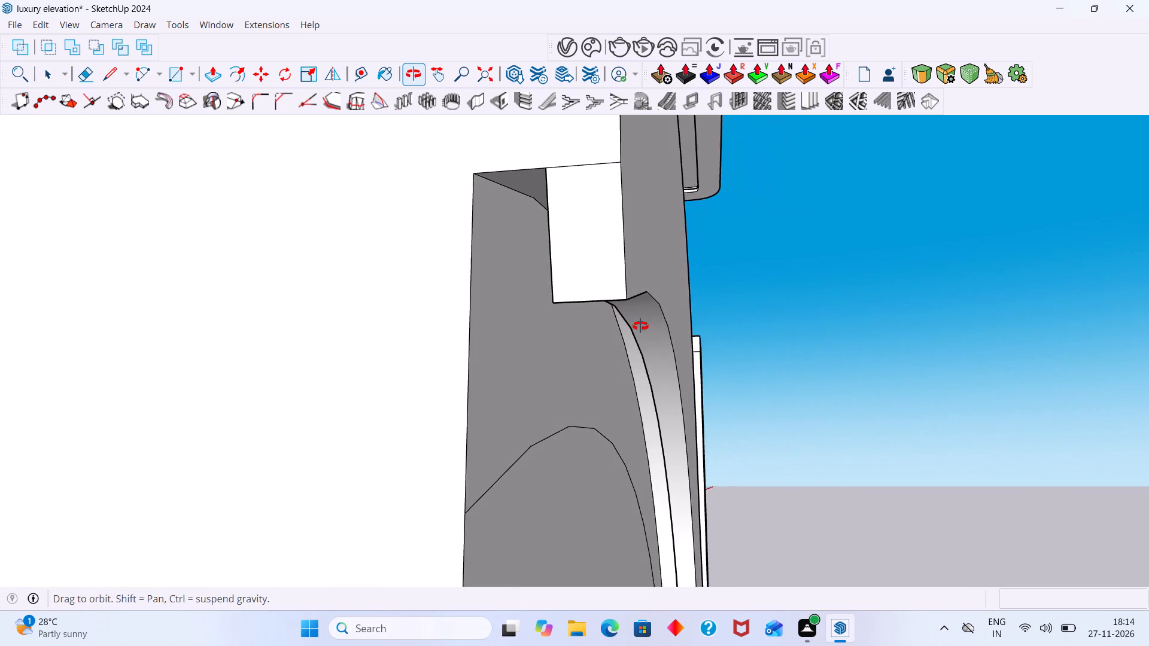
middle_drag(640, 326, 679, 342)
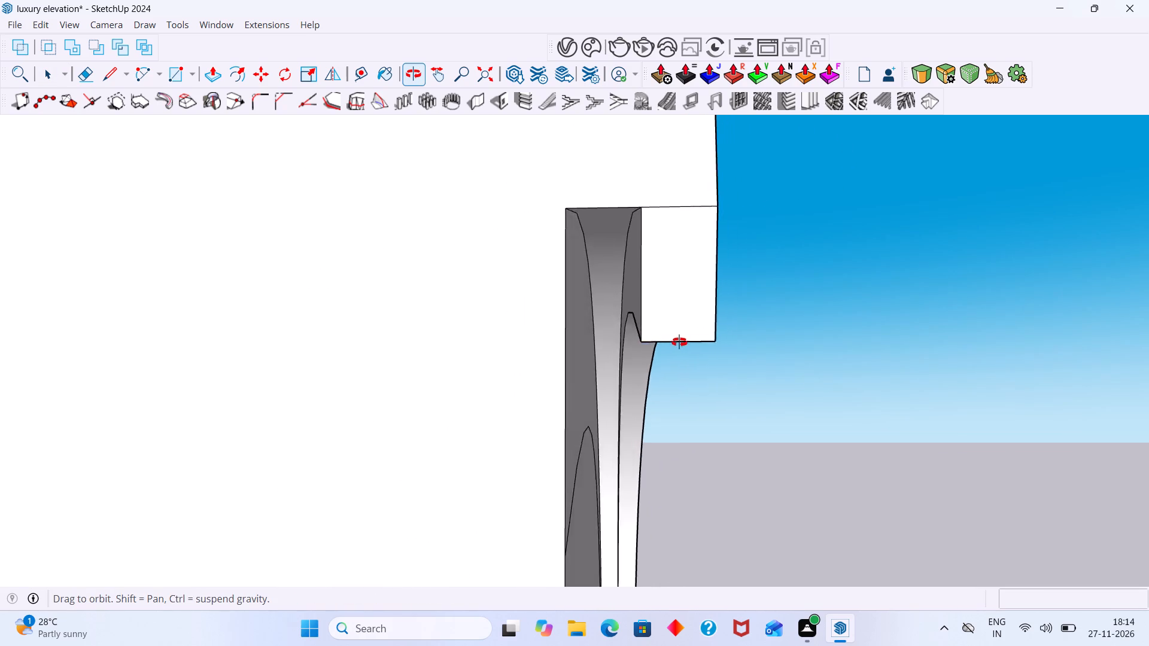
middle_drag(679, 342, 691, 334)
scroll(625, 285, up, 5)
click(677, 261)
click(680, 260)
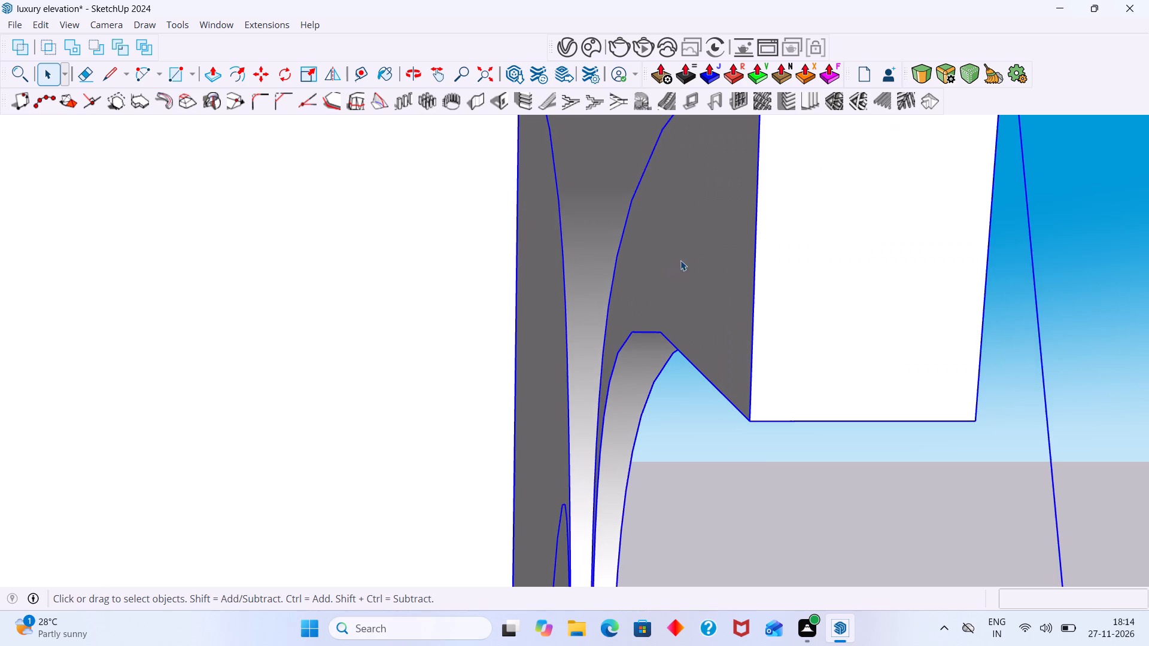
triple_click(718, 261)
click(721, 269)
double_click(715, 272)
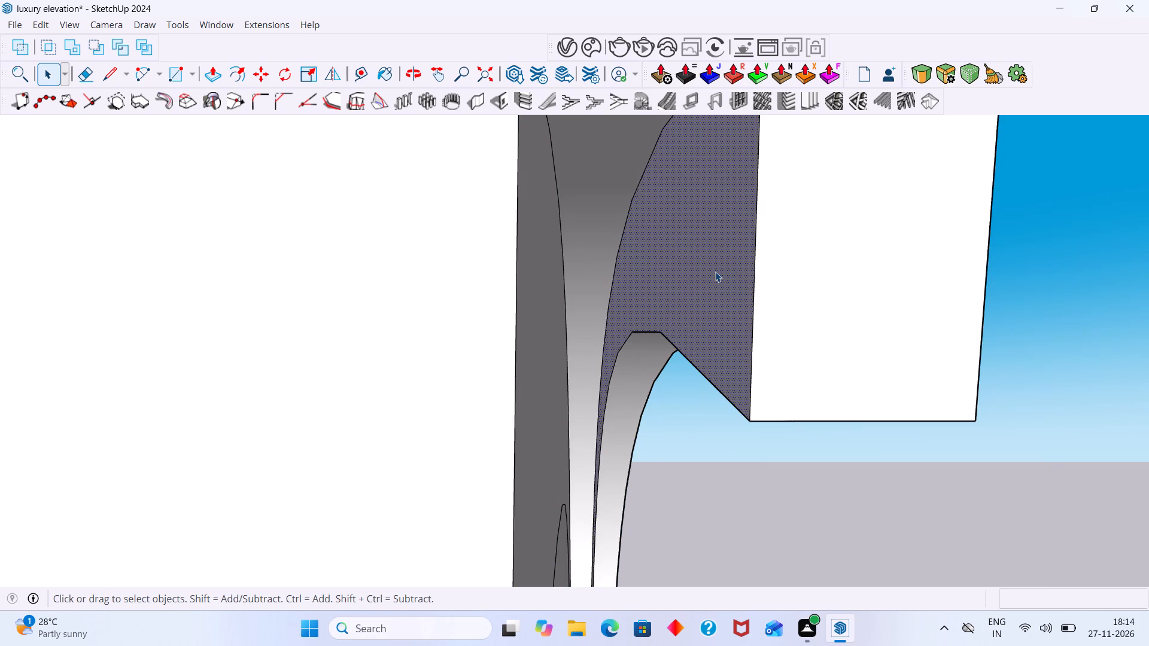
scroll(707, 276, down, 8)
shift+middle_drag(697, 299, 652, 222)
shift+middle_drag(652, 346, 622, 259)
shift+middle_drag(631, 399, 616, 313)
shift+middle_drag(557, 455, 566, 385)
shift+middle_drag(592, 447, 616, 401)
shift+middle_drag(609, 495, 609, 471)
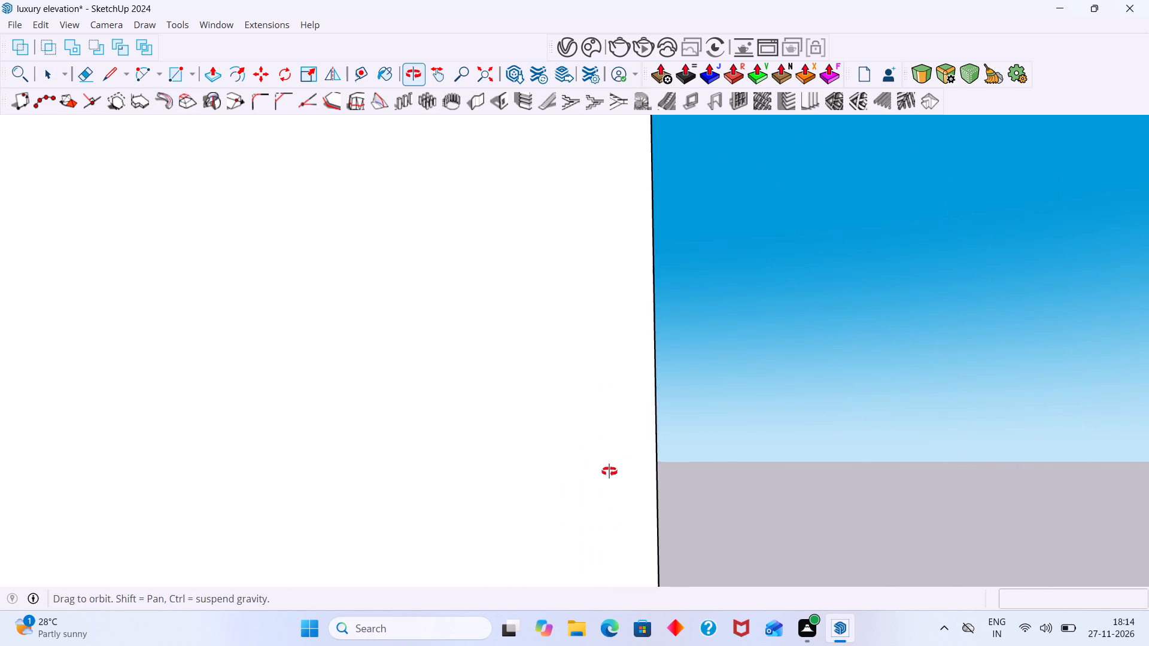
shift+middle_drag(609, 471, 609, 471)
middle_drag(610, 467, 525, 476)
scroll(645, 473, down, 3)
shift+middle_drag(679, 471, 651, 392)
shift+scroll(681, 440, down, 9)
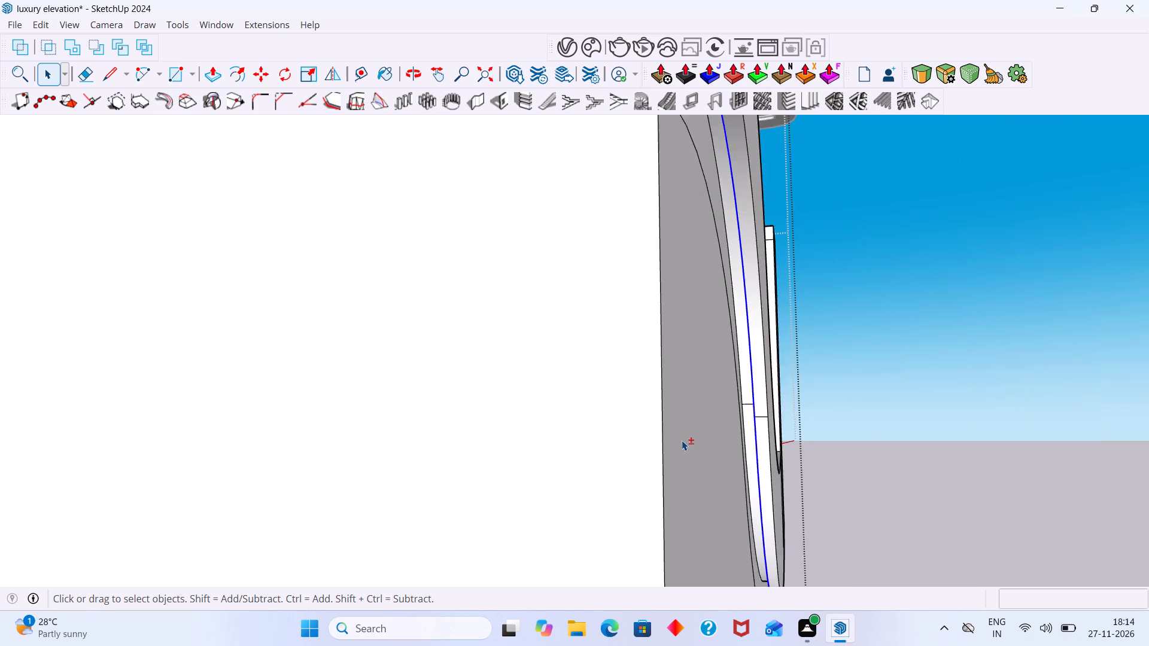
shift+scroll(682, 440, down, 6)
shift+middle_drag(749, 495, 727, 381)
middle_drag(727, 446, 713, 461)
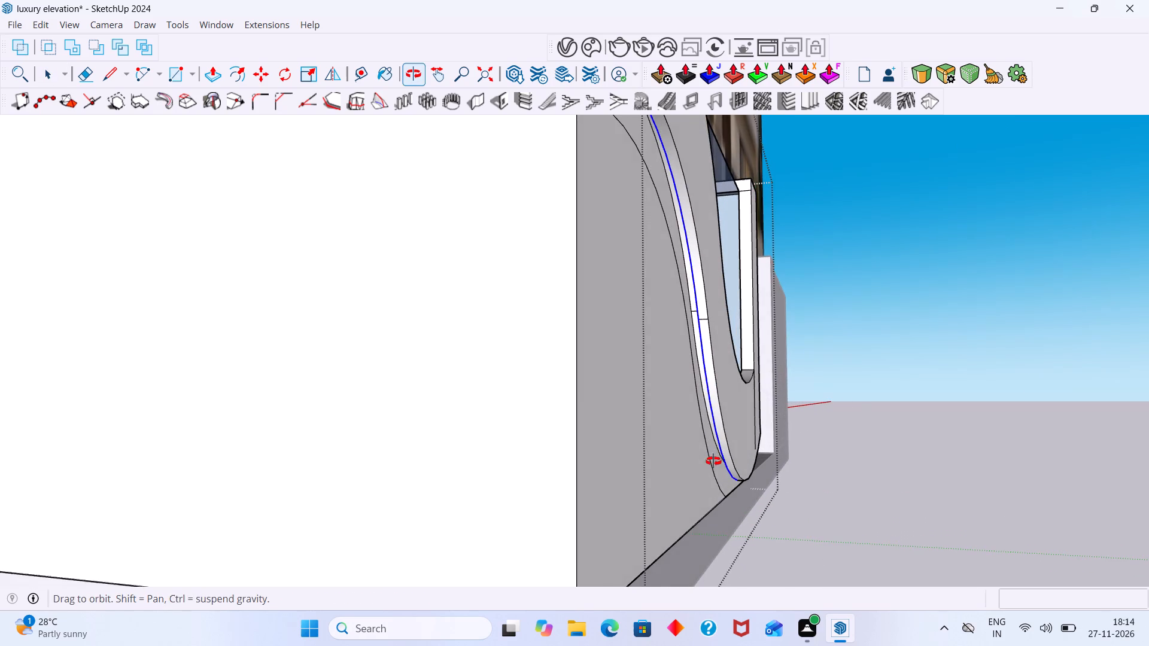
middle_drag(713, 461, 713, 461)
scroll(703, 429, up, 11)
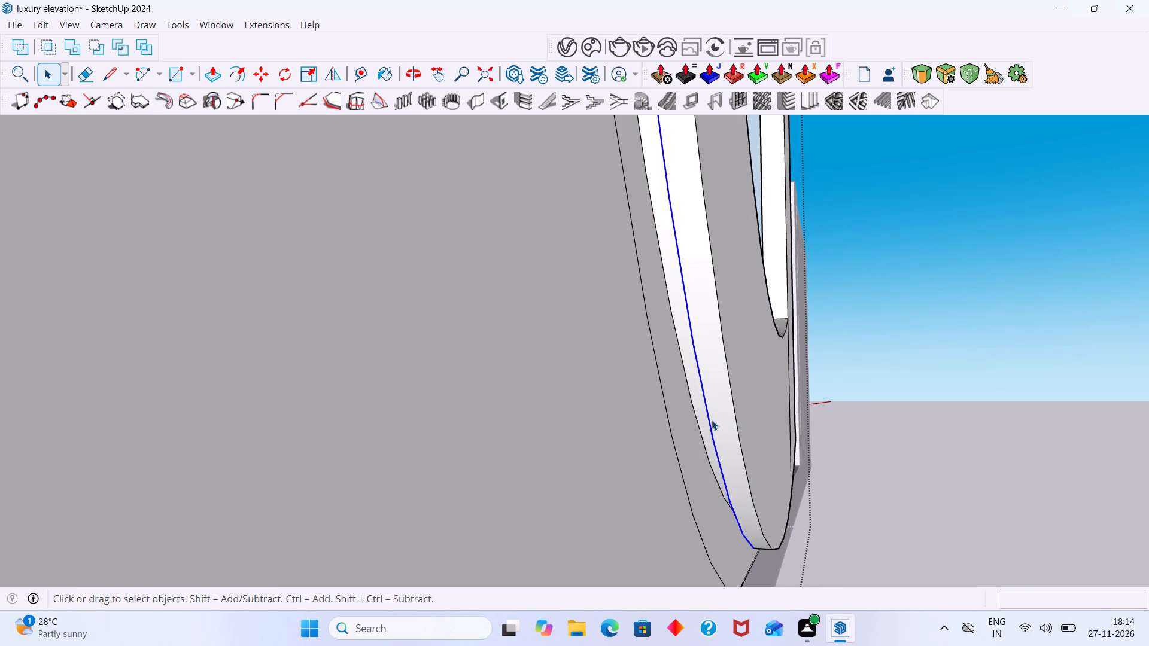
right_click(712, 425)
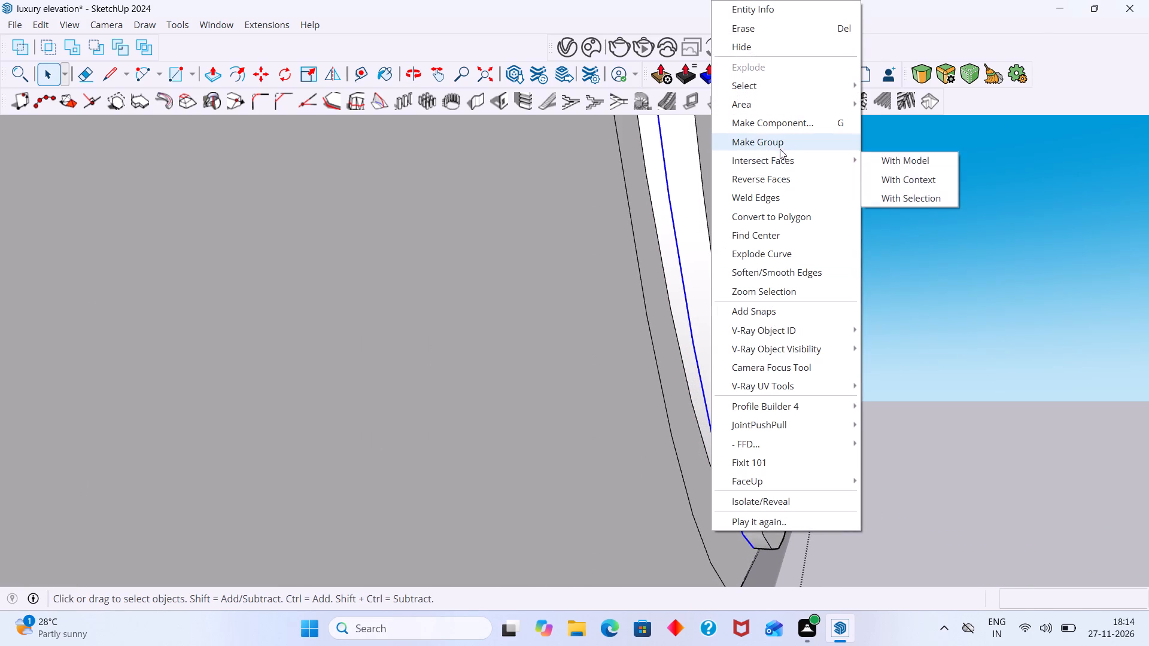
click(779, 148)
click(945, 315)
Show the V-Ray Lights tools and convert the grouped inner face of the S-curved lip into a mesh light.
scroll(776, 340, up, 1)
scroll(767, 354, down, 15)
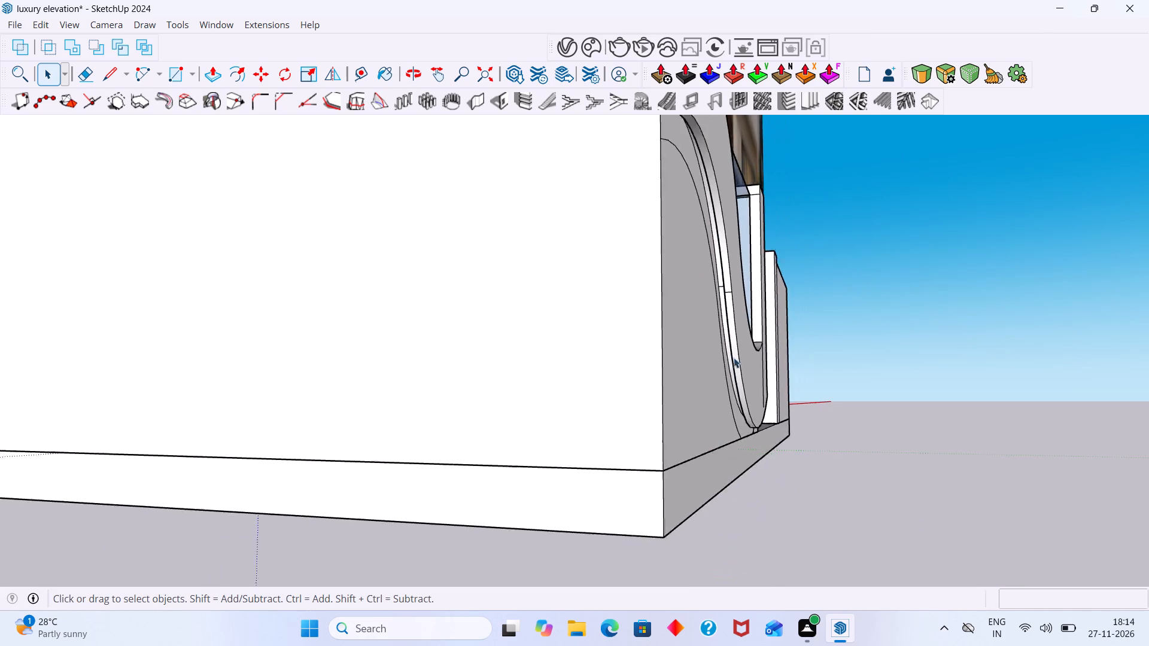
scroll(734, 358, down, 3)
middle_drag(728, 352, 752, 377)
scroll(765, 251, up, 10)
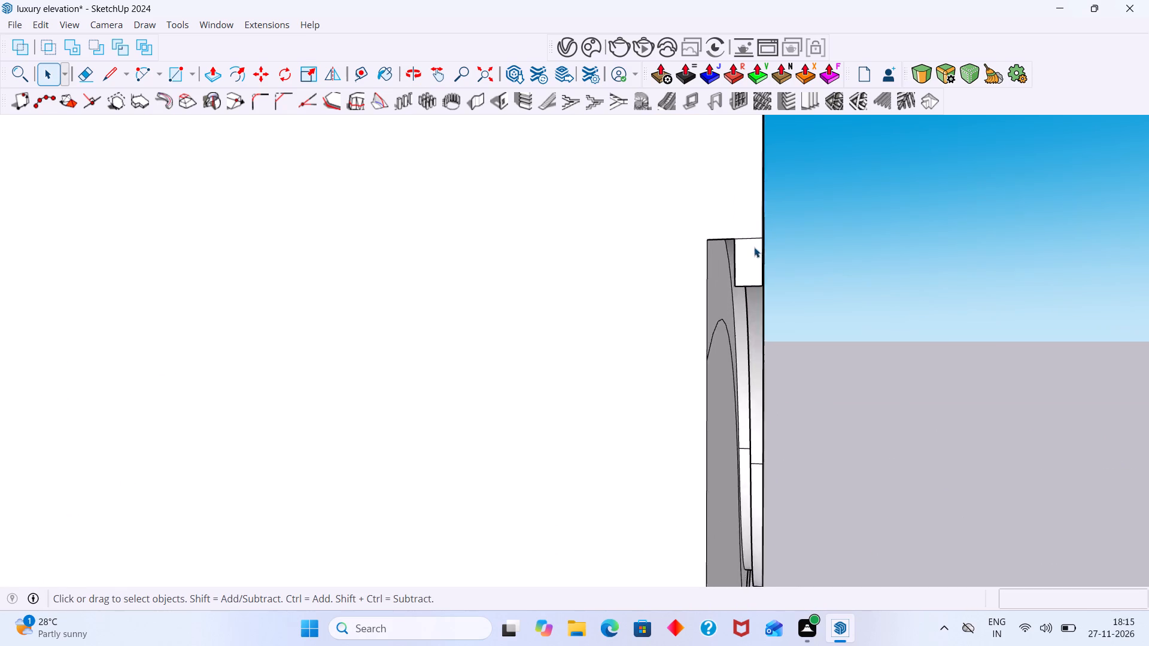
scroll(754, 247, up, 9)
middle_drag(718, 291, 768, 288)
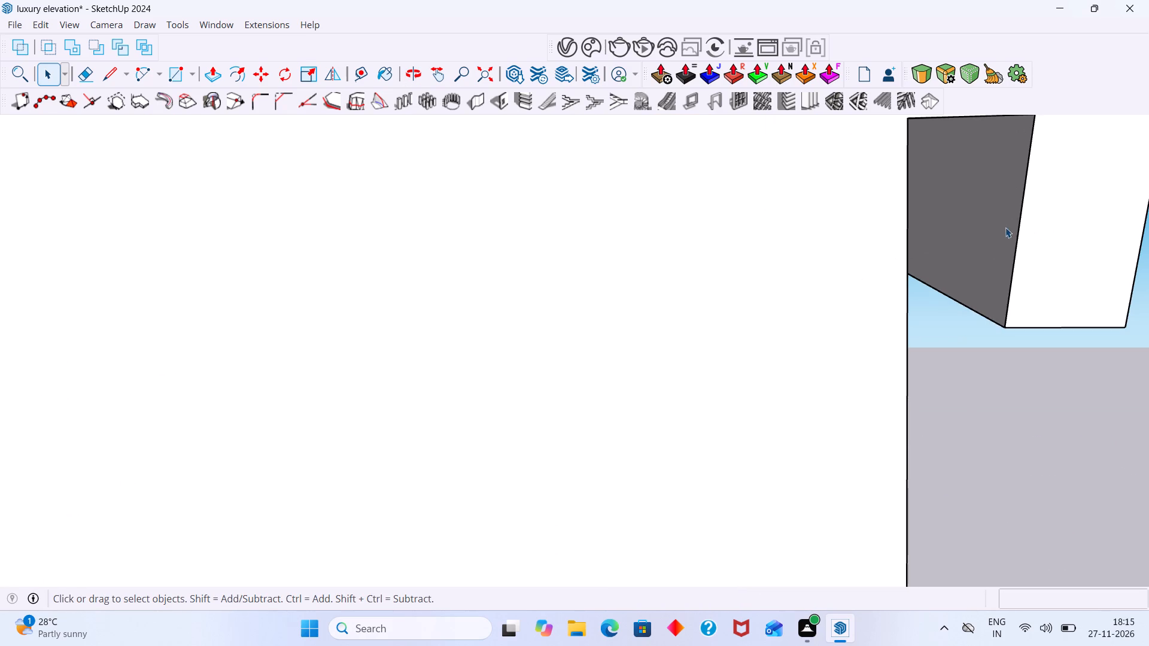
click(1005, 227)
middle_drag(976, 255, 861, 259)
middle_drag(986, 284, 1077, 300)
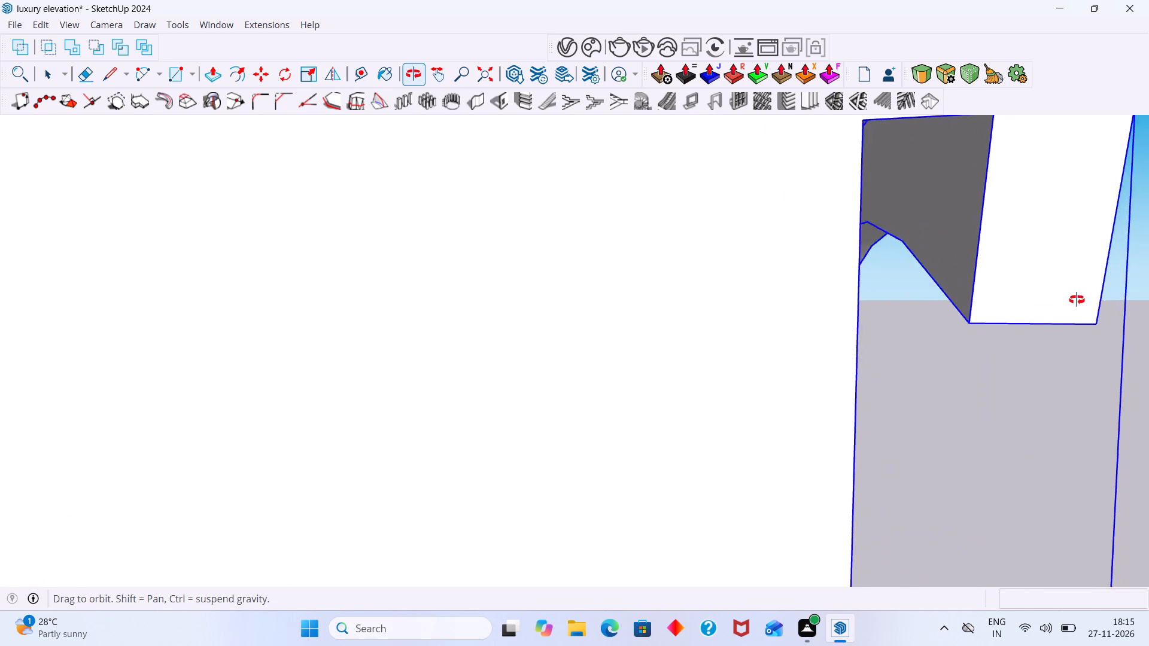
middle_drag(1077, 300, 1066, 294)
scroll(965, 264, up, 3)
double_click(965, 255)
click(965, 254)
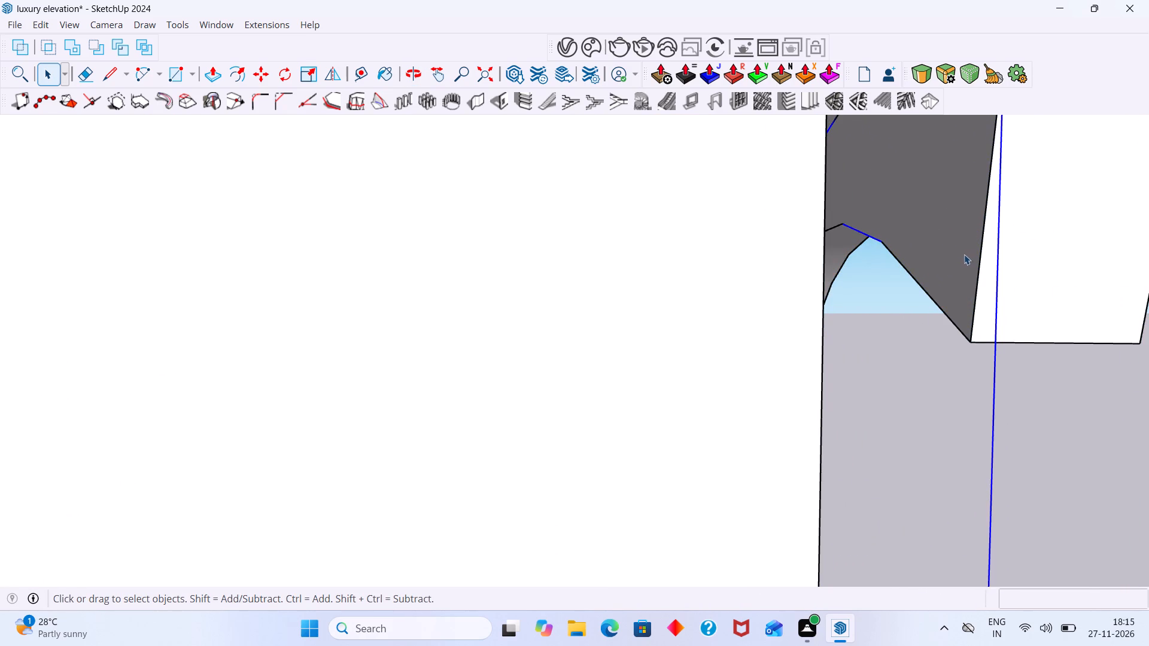
scroll(963, 255, down, 13)
middle_drag(996, 297, 850, 273)
scroll(919, 277, down, 9)
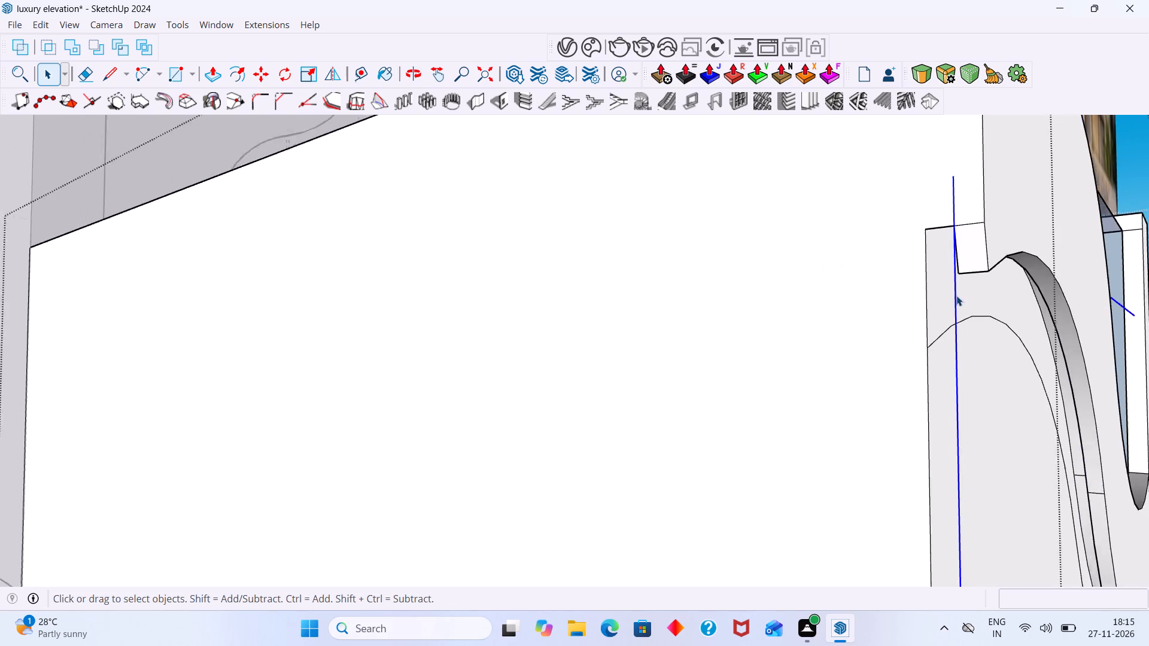
scroll(956, 295, down, 1)
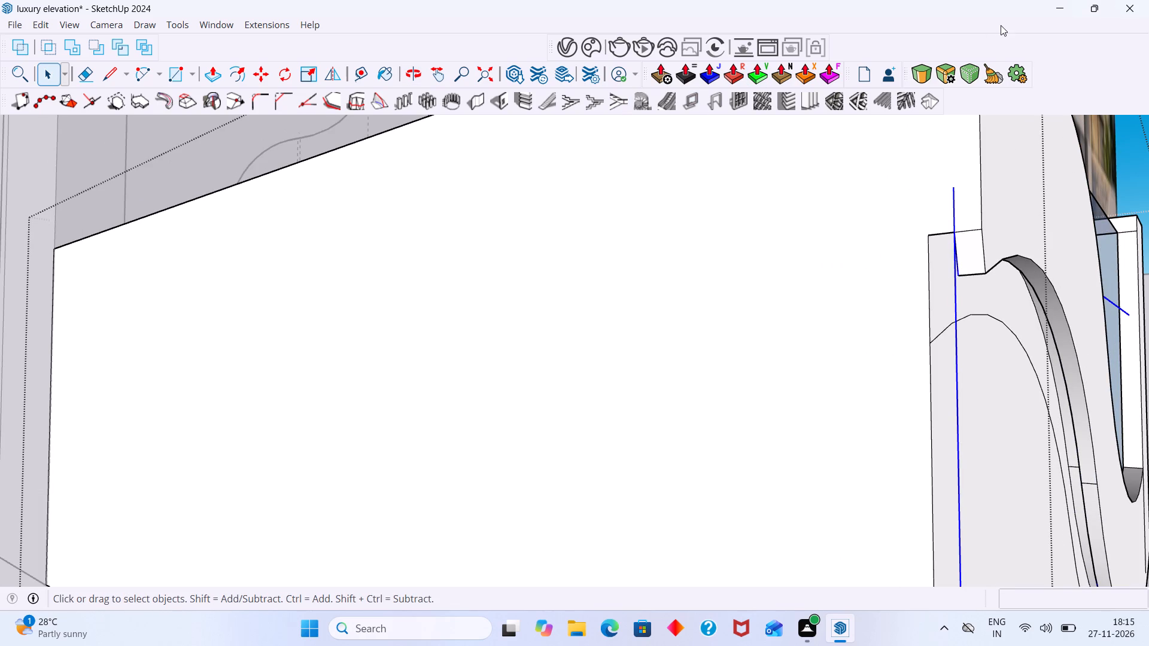
right_click(1014, 39)
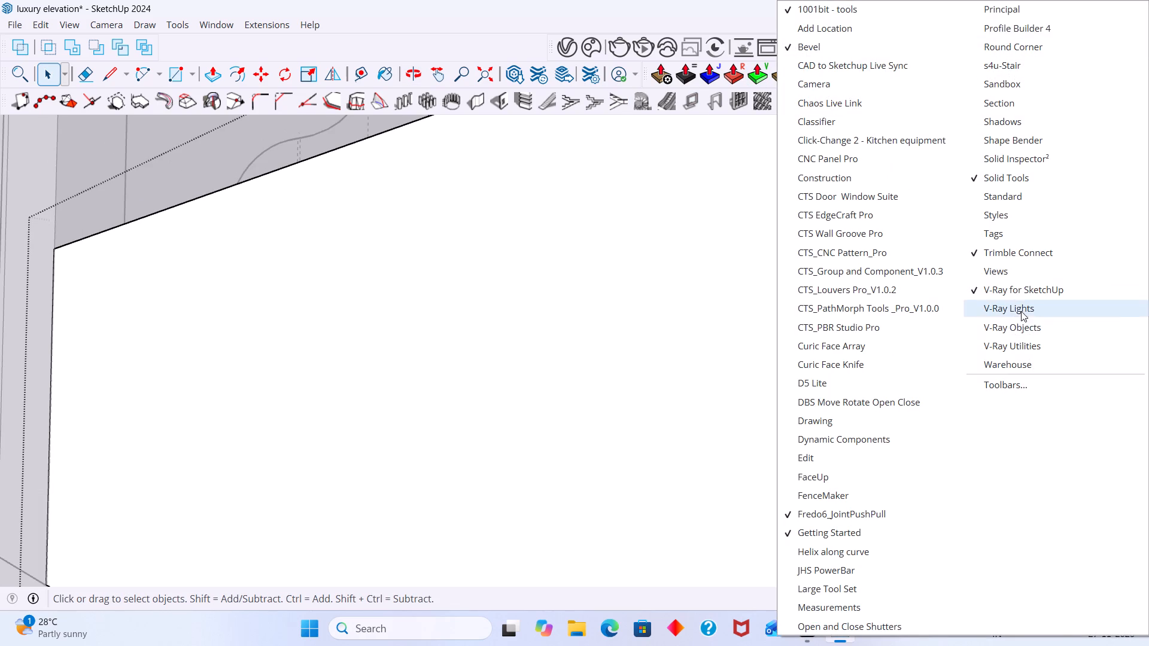
click(1021, 311)
click(238, 149)
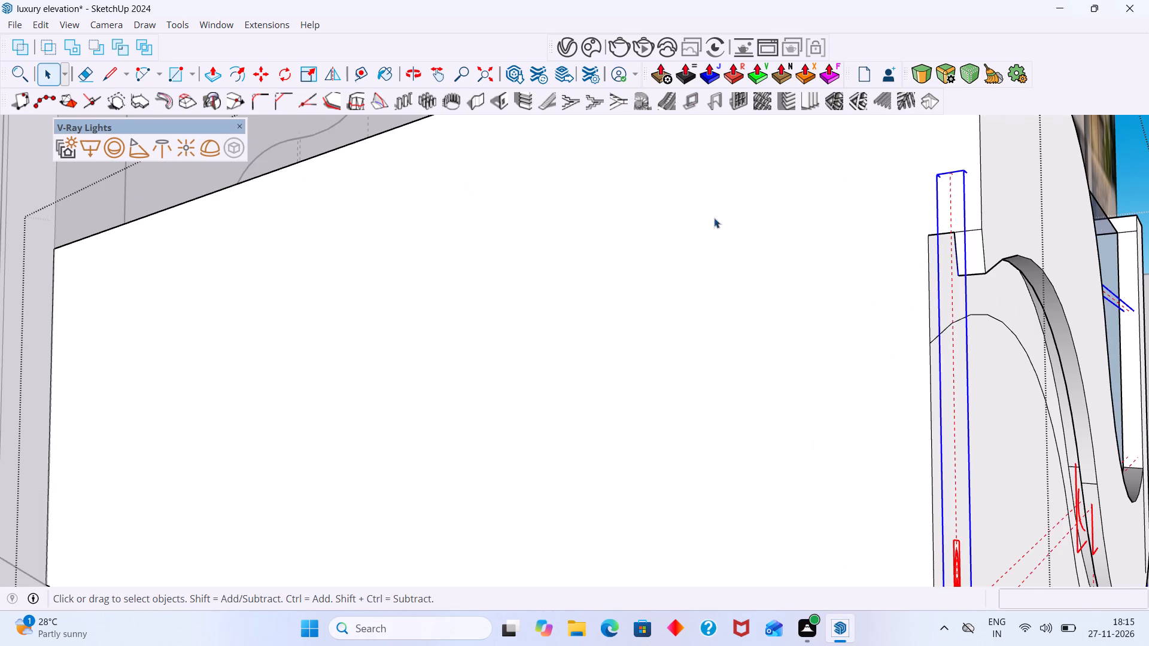
scroll(942, 269, down, 20)
scroll(942, 269, down, 12)
middle_drag(847, 327, 742, 355)
click(1013, 418)
Start an interactive V-Ray render and examine the light along the front wall's S-curved lip.
shift+middle_drag(877, 386, 529, 393)
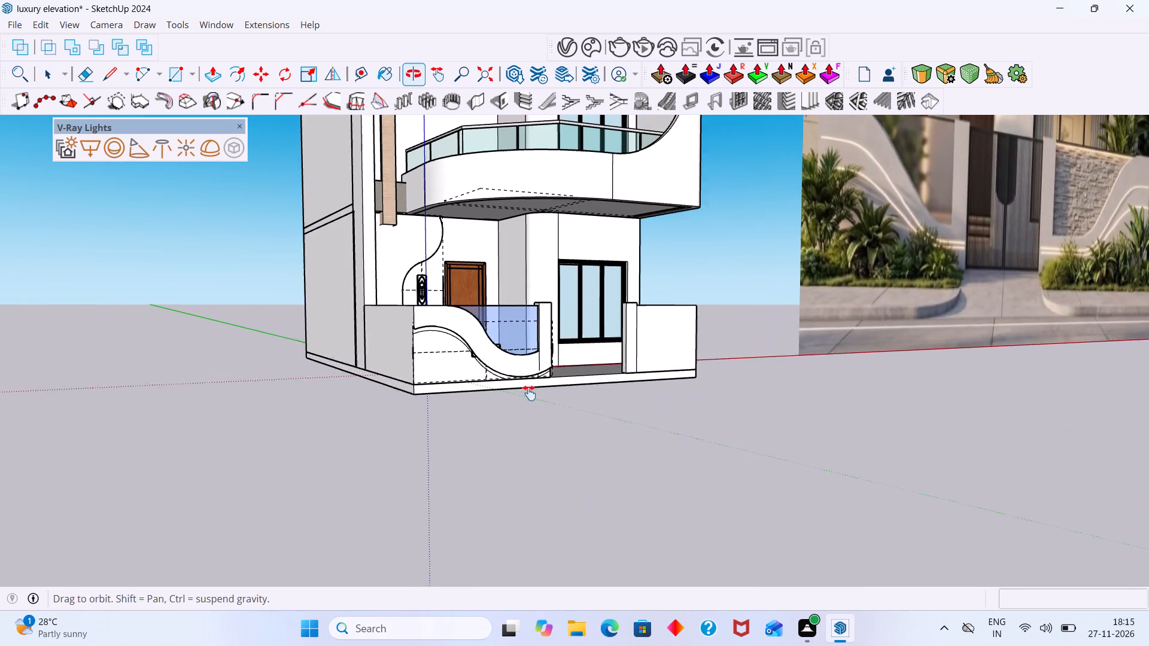
shift+middle_drag(529, 393, 516, 395)
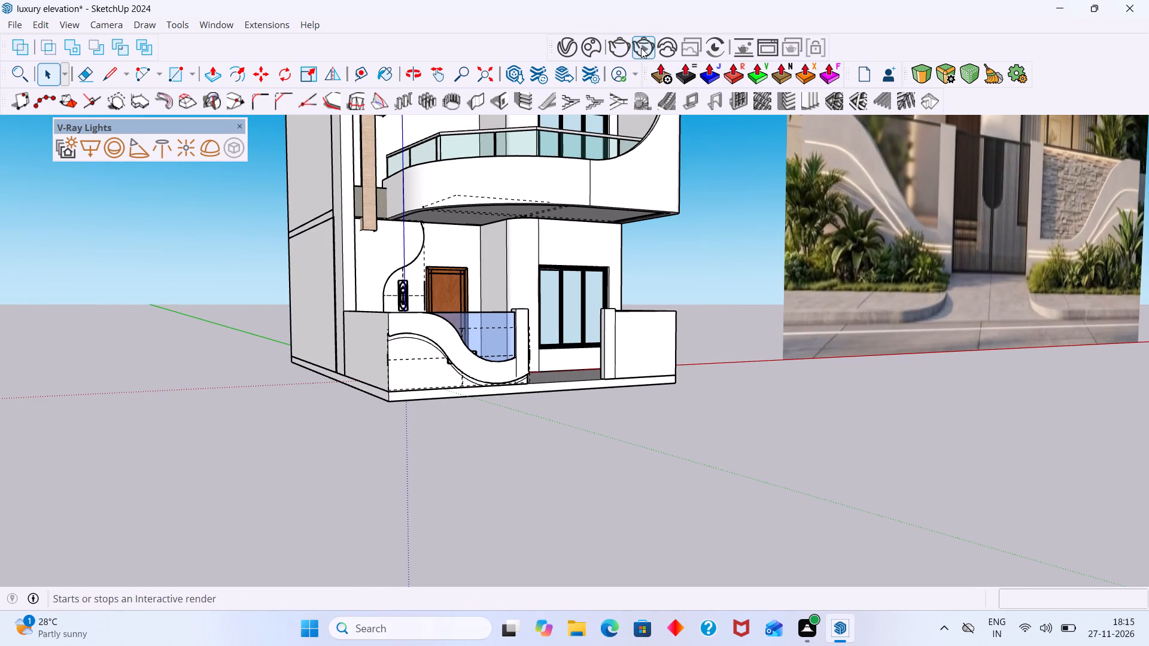
click(641, 47)
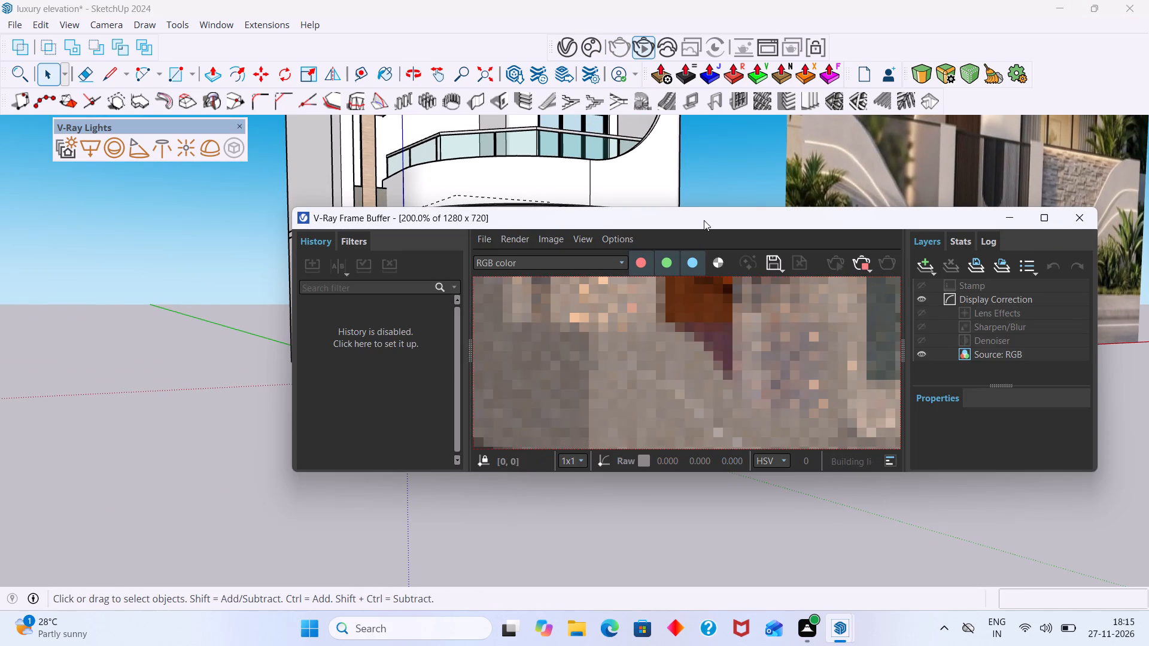
drag(704, 218, 718, 159)
scroll(774, 288, down, 2)
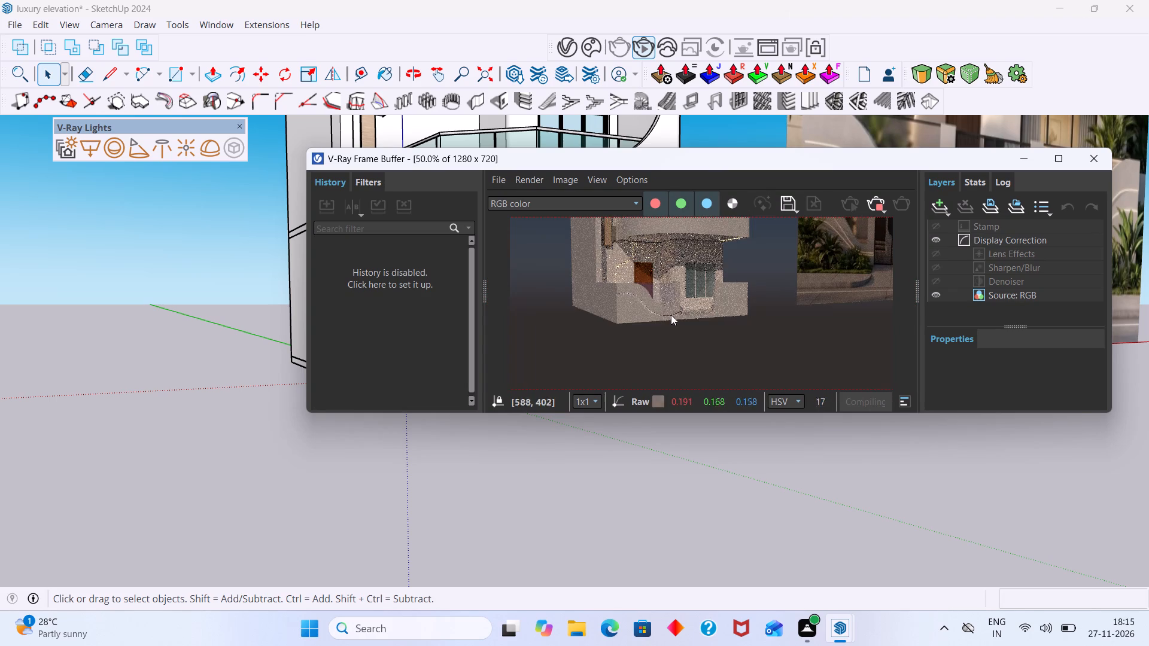
scroll(656, 307, up, 1)
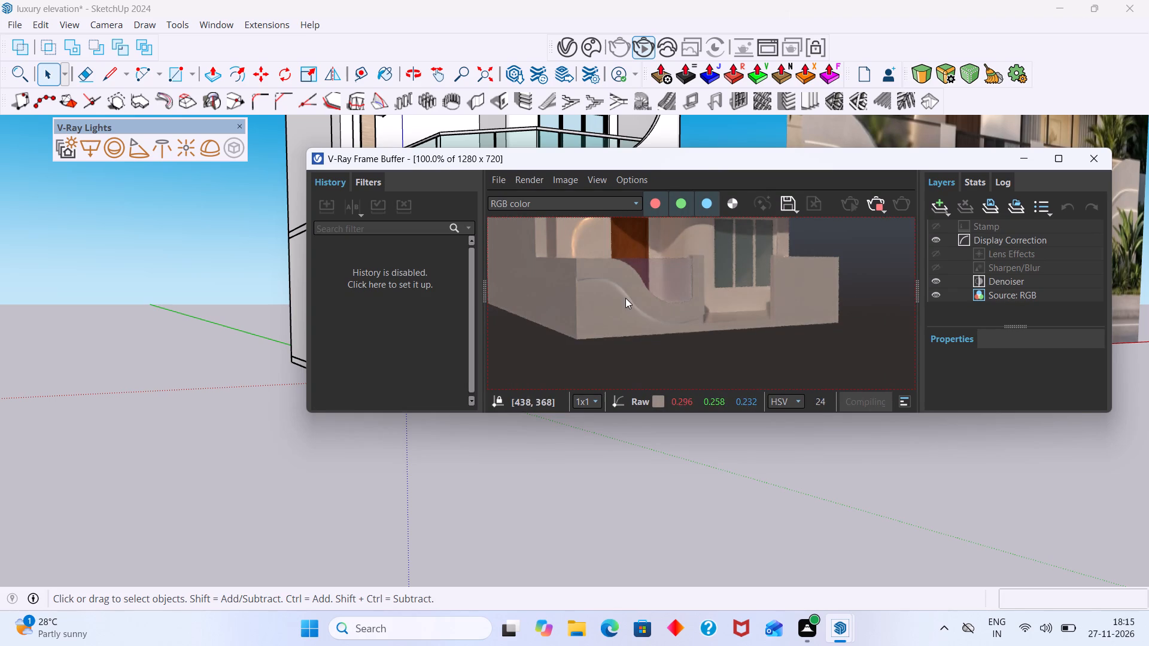
drag(702, 161, 743, 193)
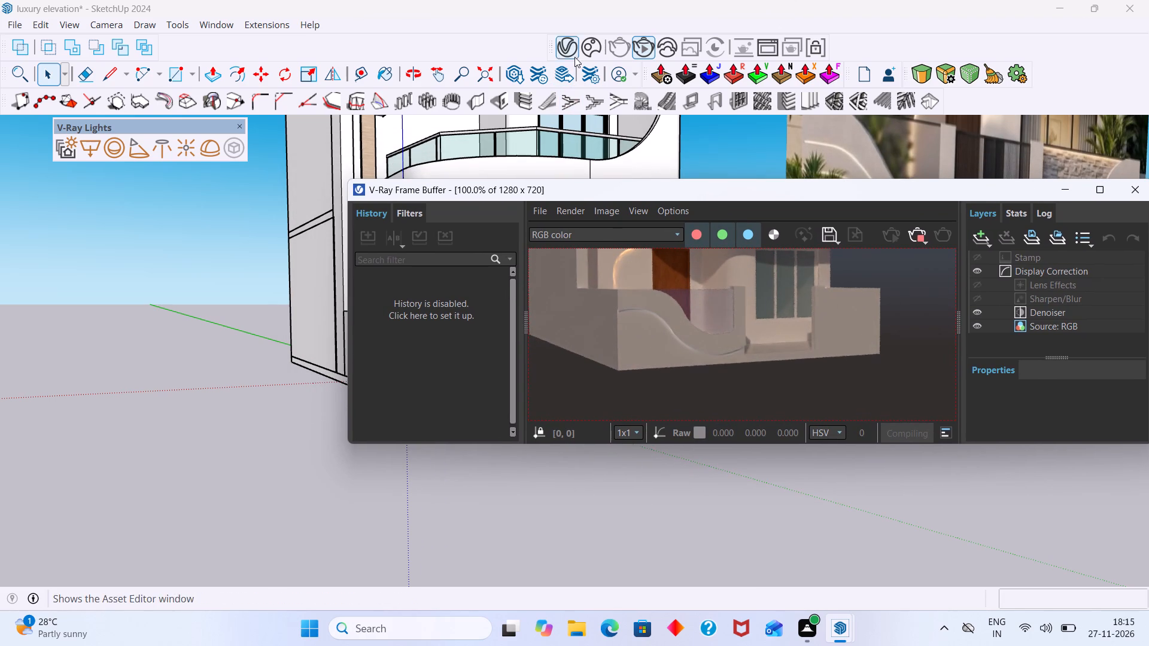
Copy the warm orange colour of Mesh Light to Mesh Light#3 in the V-Ray Asset Editor and check the render.
click(573, 48)
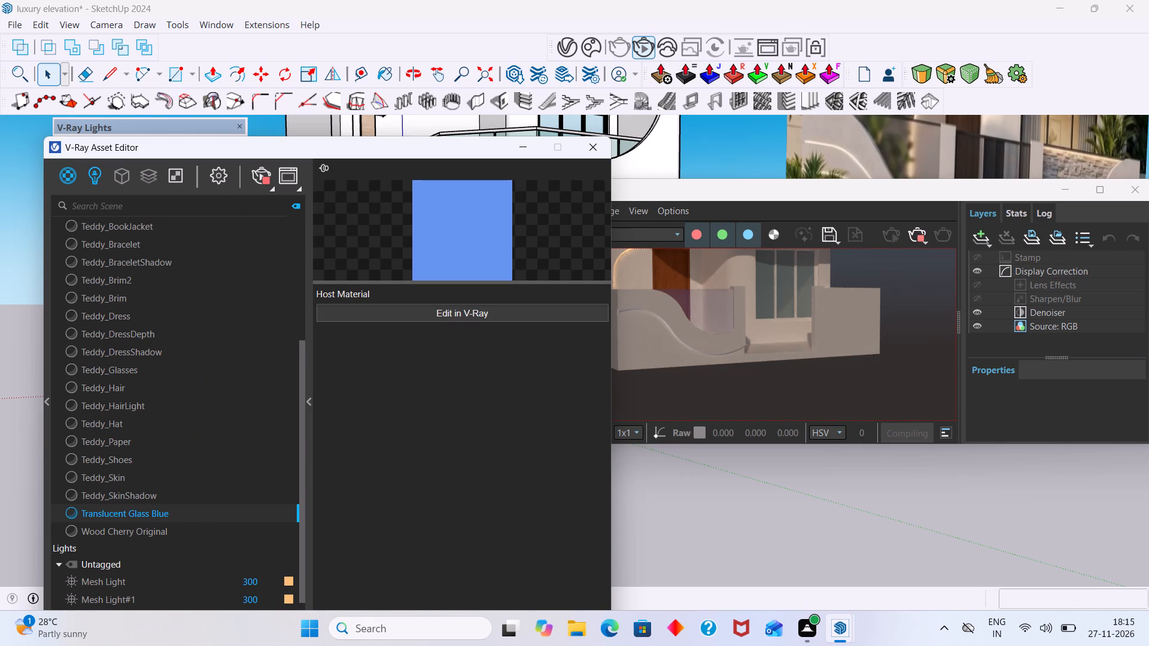
click(95, 179)
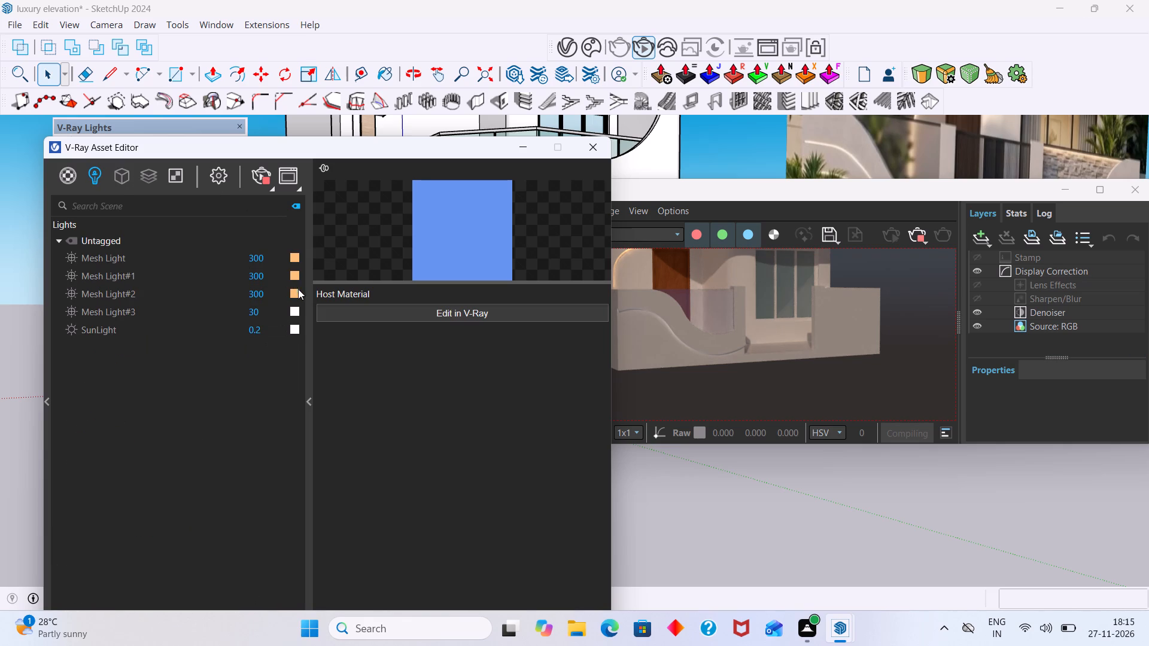
drag(293, 257, 294, 307)
drag(294, 307, 294, 312)
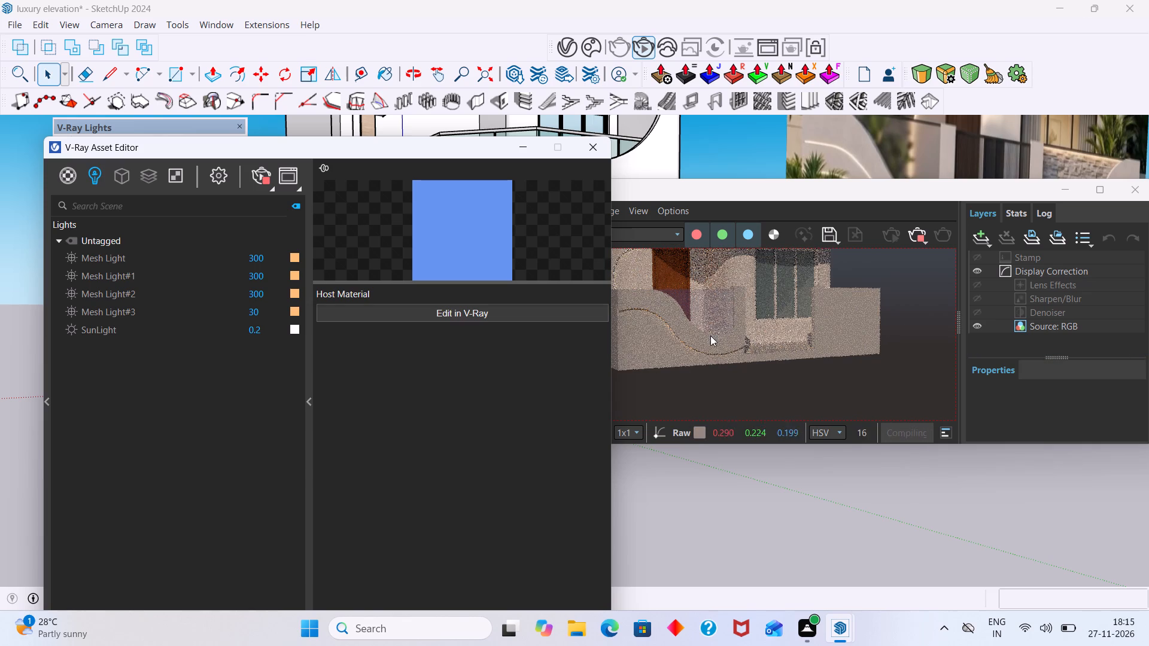
scroll(677, 331, up, 1)
scroll(721, 329, down, 2)
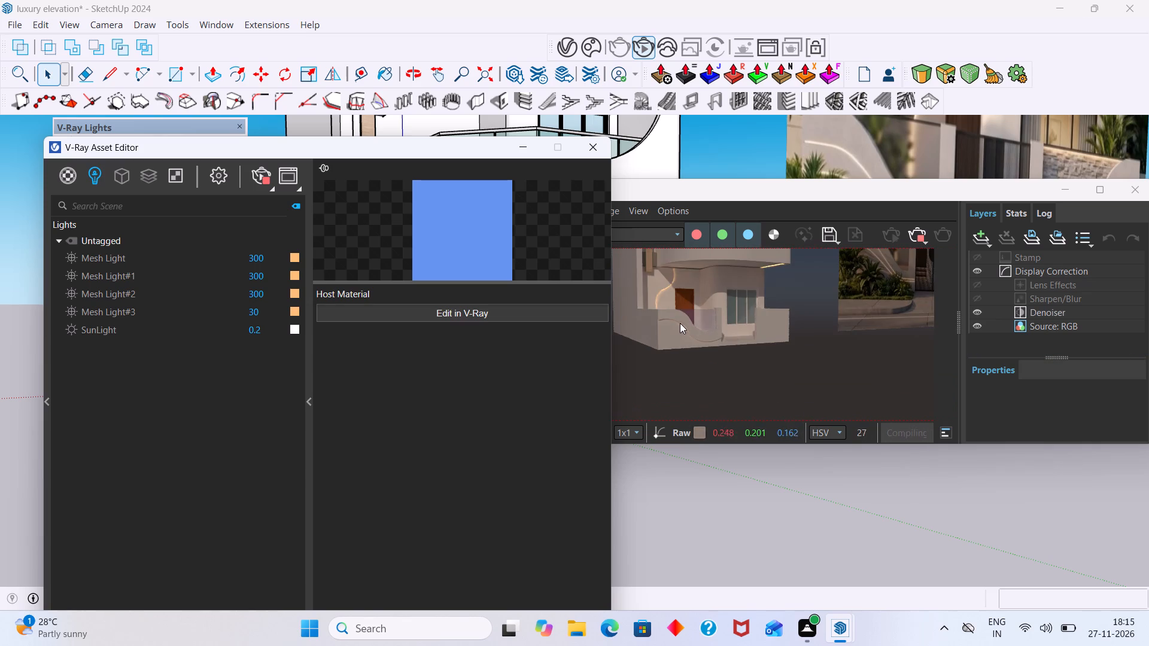
scroll(676, 323, up, 1)
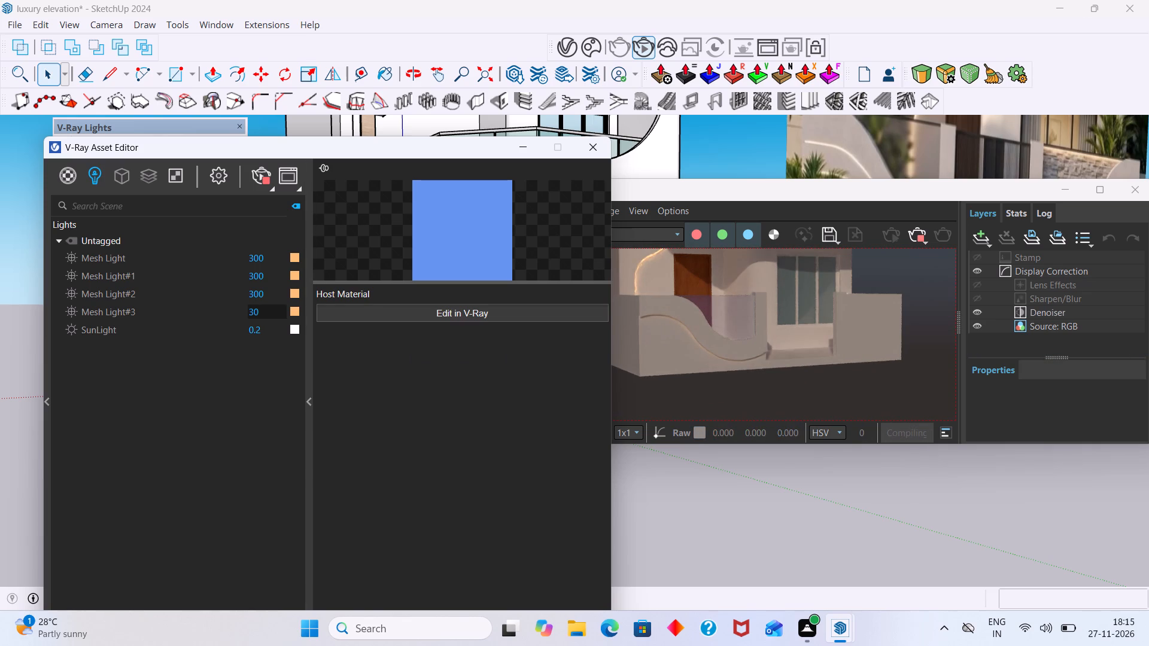
Set the intensity of Mesh Light#3 to 300 in the V-Ray Asset Editor.
click(272, 314)
key(0)
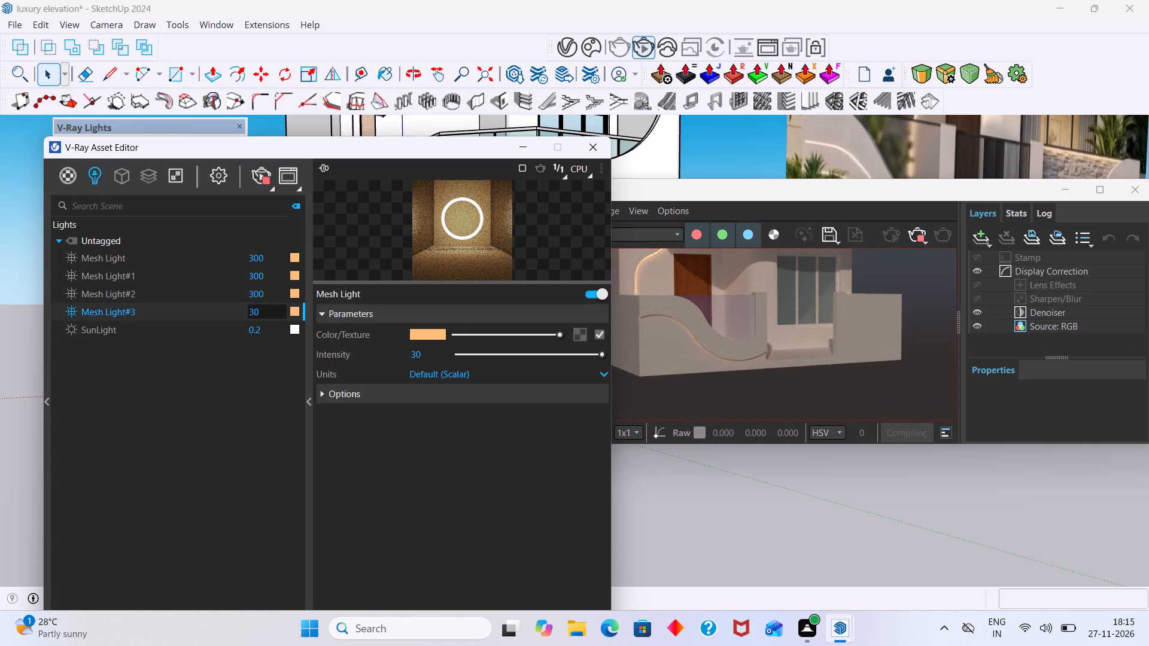
click(266, 316)
key(0)
key(Return)
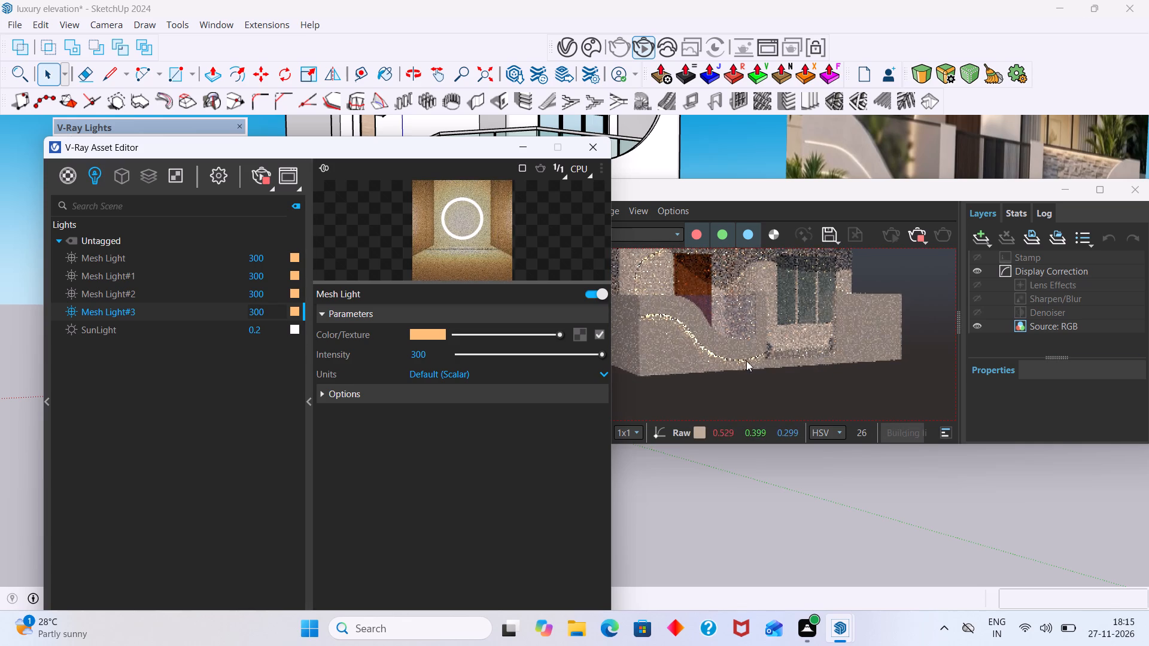
Examine the brightened light along the front wall's S-curved lip in the interactive render.
scroll(718, 343, up, 1)
scroll(719, 343, down, 1)
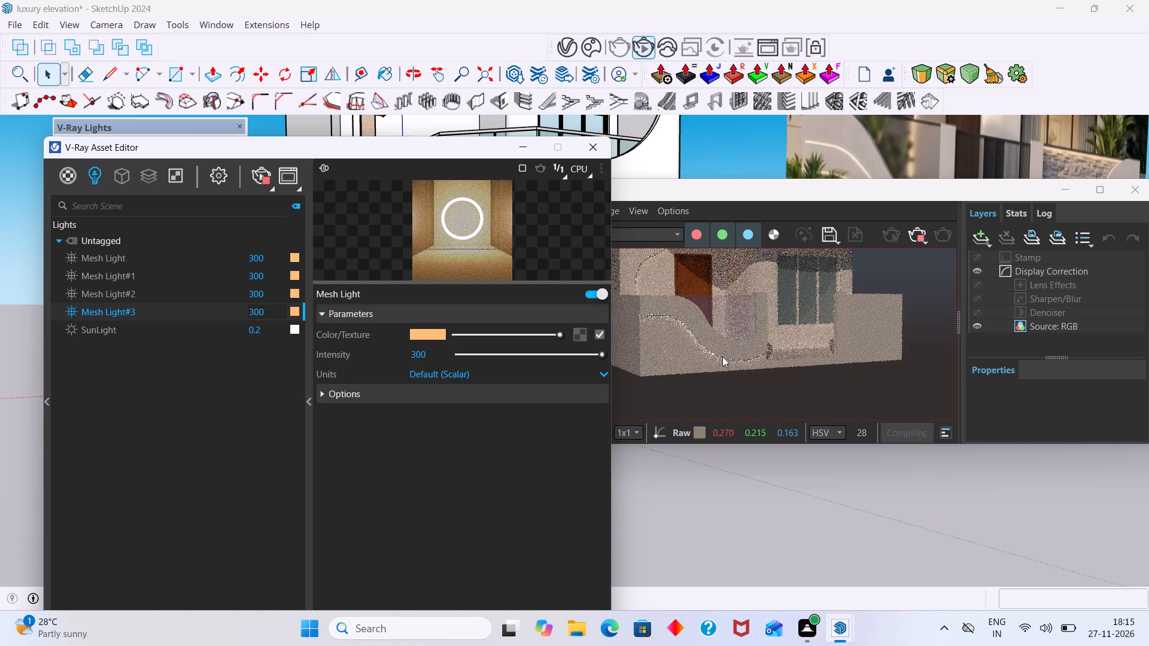
scroll(710, 358, up, 1)
middle_drag(729, 358, 796, 380)
scroll(797, 378, down, 2)
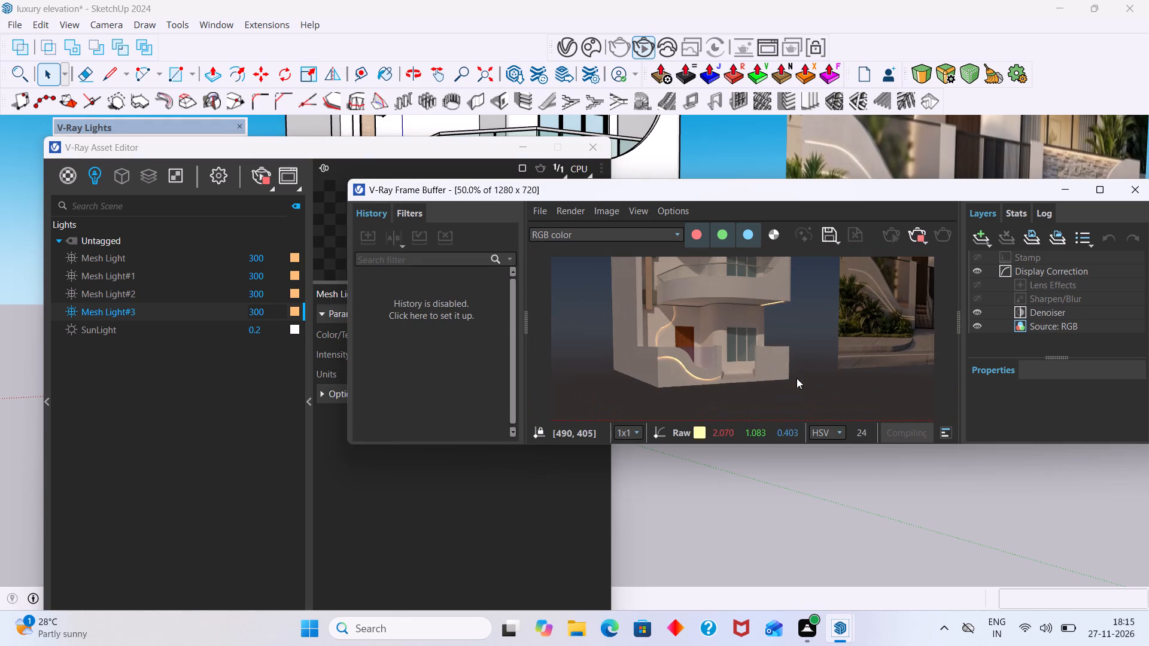
drag(809, 201, 794, 278)
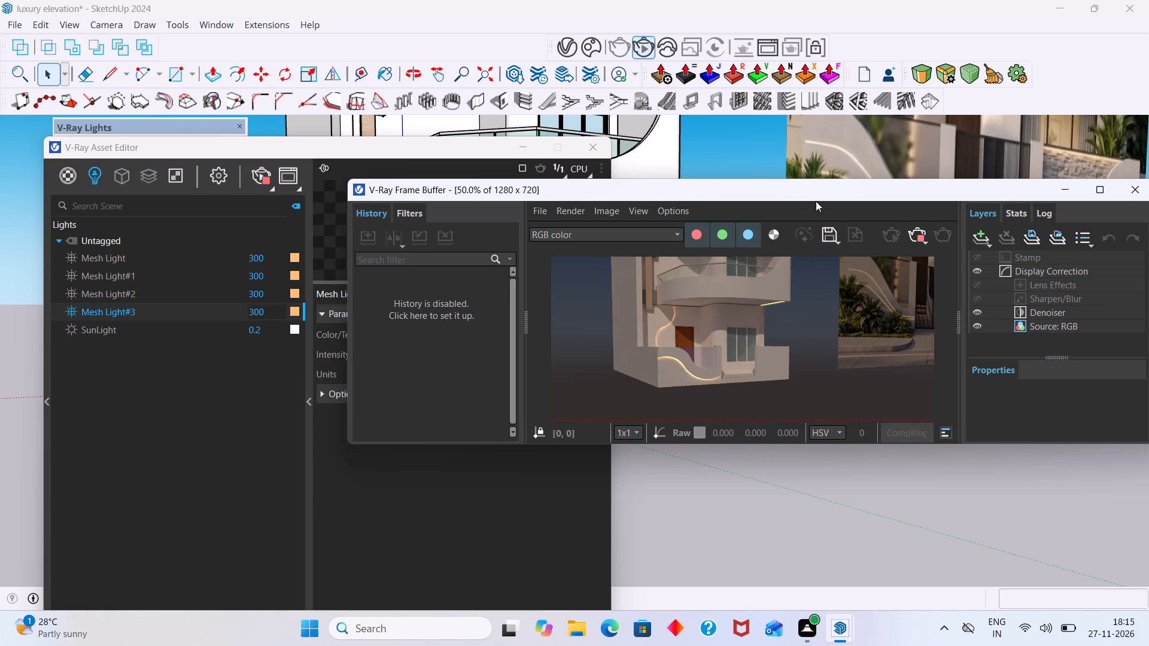
drag(815, 199, 713, 215)
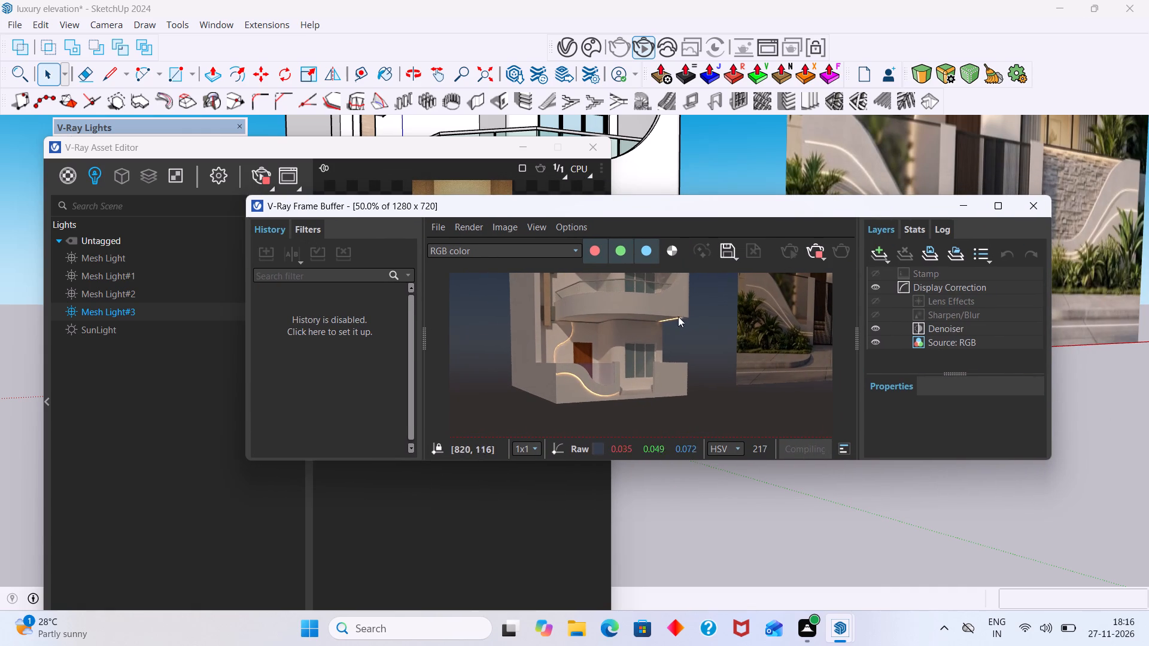
scroll(667, 322, up, 1)
scroll(661, 332, down, 1)
middle_drag(655, 341, 635, 404)
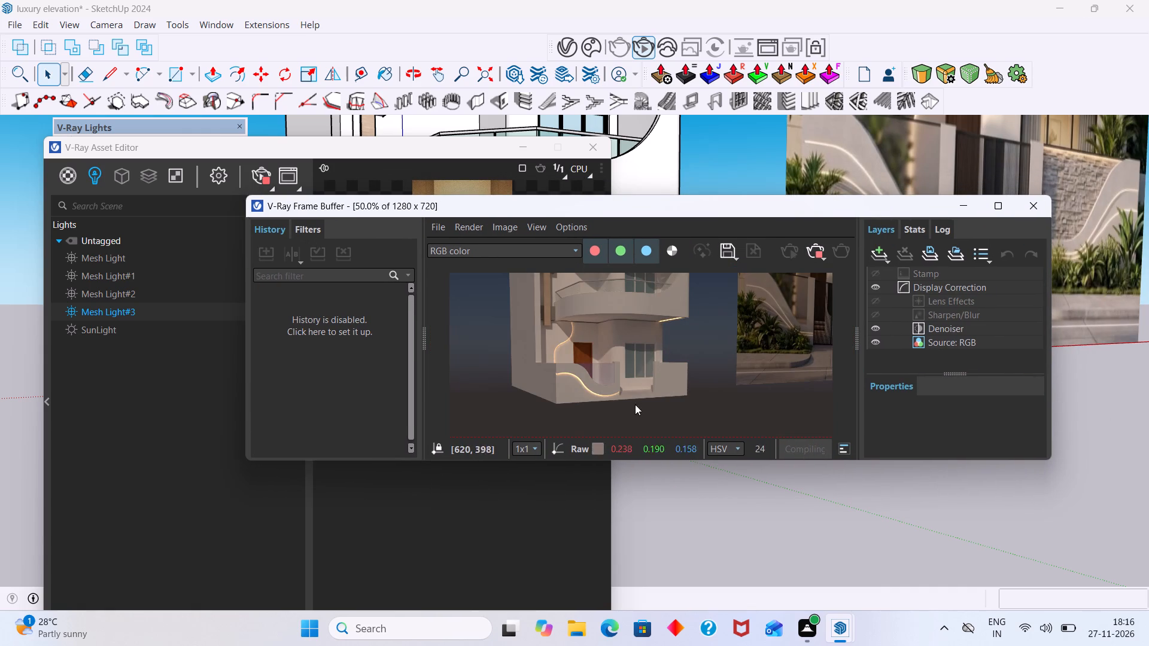
middle_drag(635, 404, 633, 399)
scroll(633, 351, up, 1)
middle_drag(633, 351, 652, 418)
scroll(656, 399, down, 1)
scroll(639, 339, up, 1)
middle_drag(639, 339, 634, 415)
scroll(642, 365, down, 1)
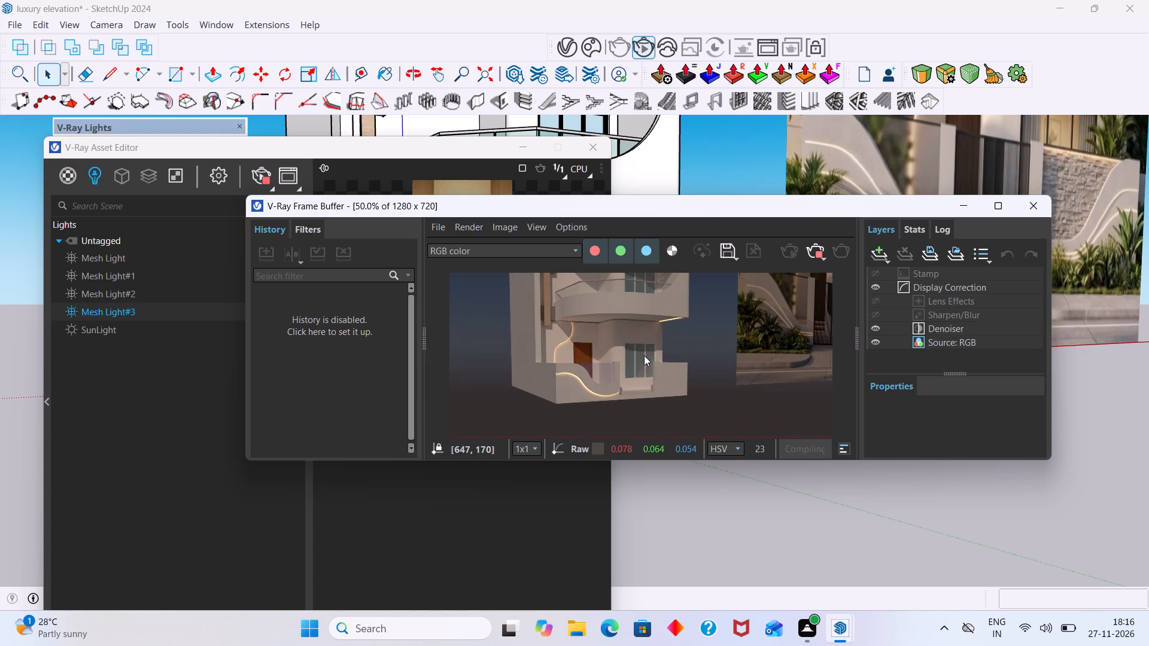
Examine the lighting of the whole facade in the interactive render from farther away, from above and from low angles.
scroll(710, 201, down, 8)
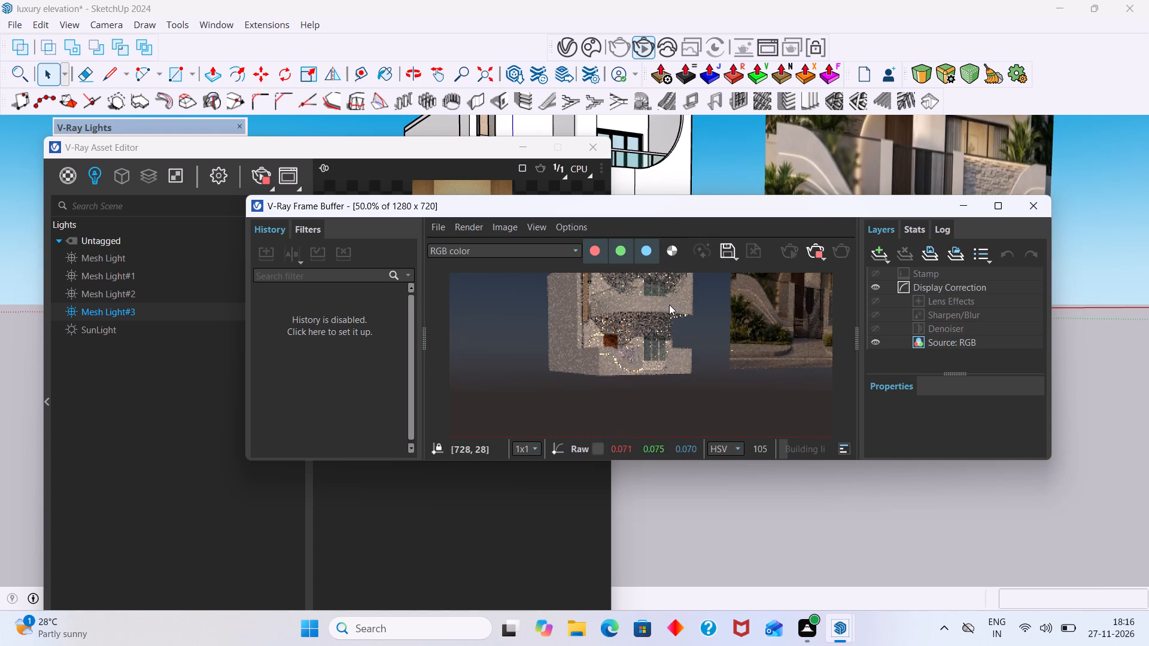
middle_drag(669, 316, 653, 345)
middle_drag(645, 304, 616, 371)
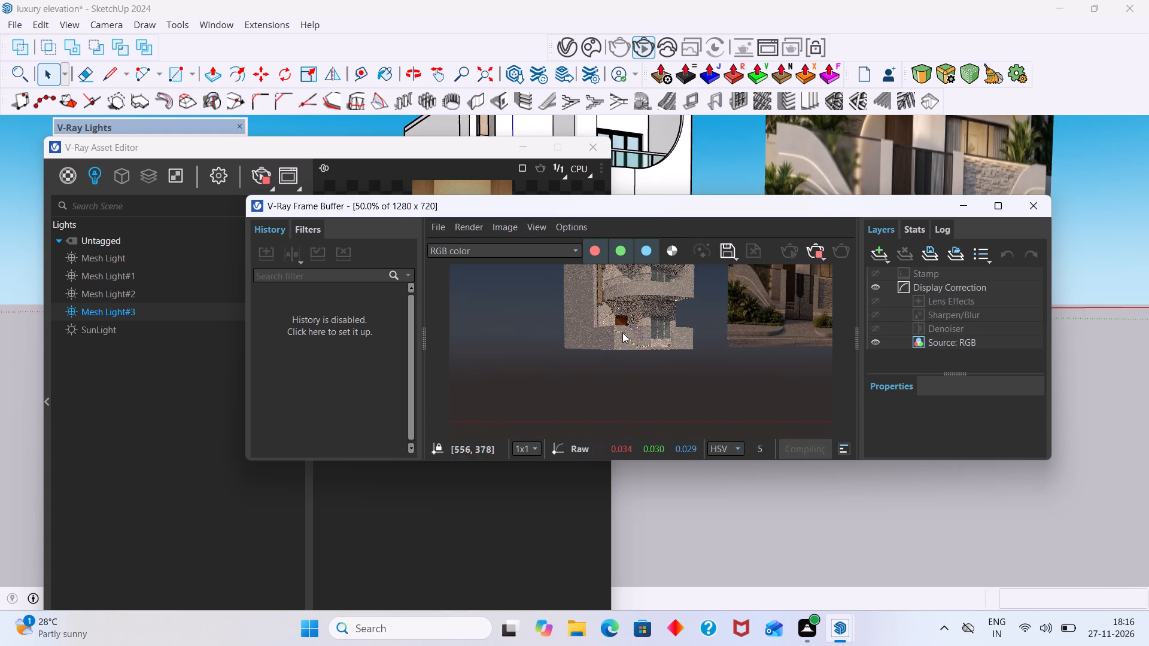
scroll(650, 284, up, 1)
middle_drag(651, 294, 642, 368)
scroll(645, 358, down, 1)
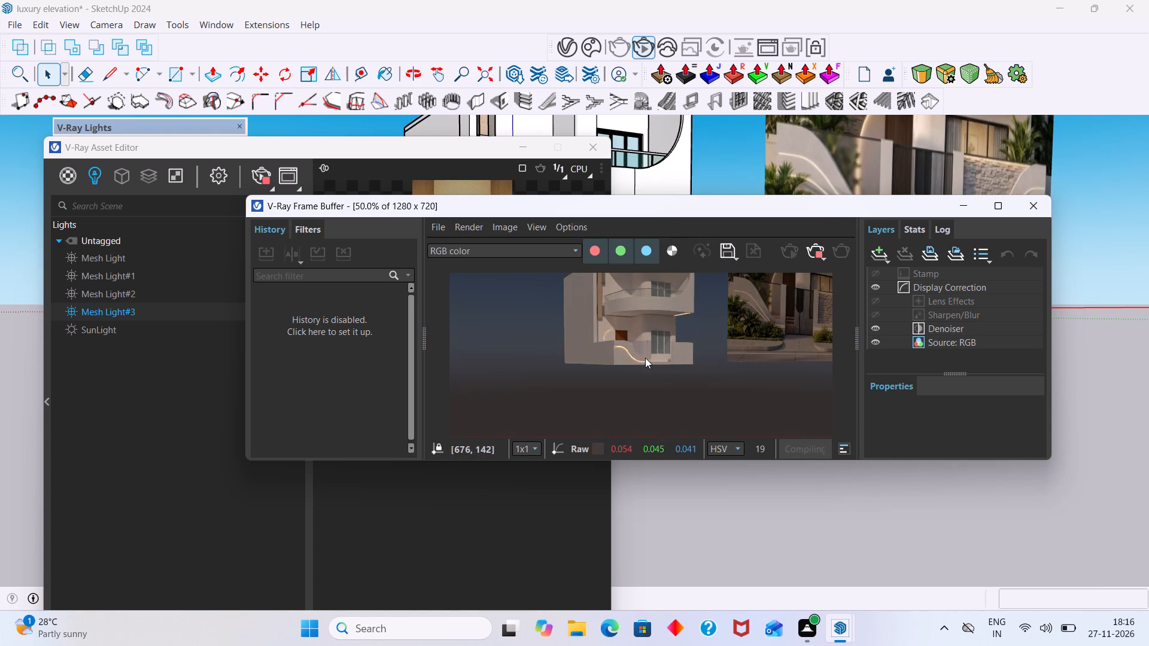
scroll(826, 509, down, 1)
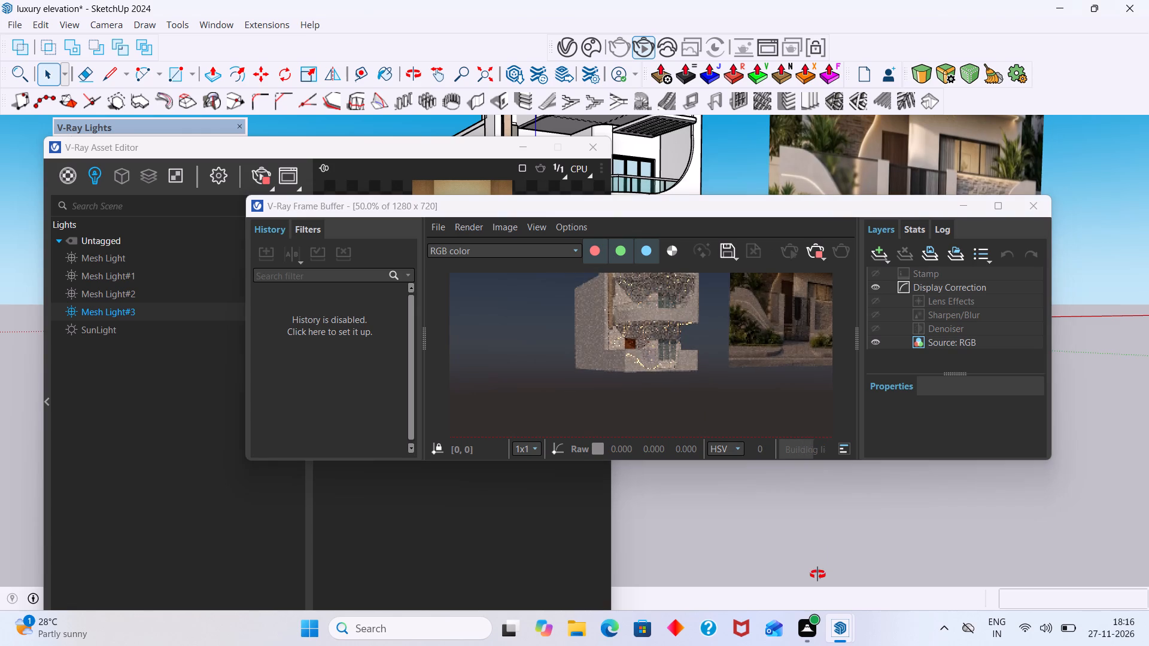
middle_drag(736, 503, 737, 476)
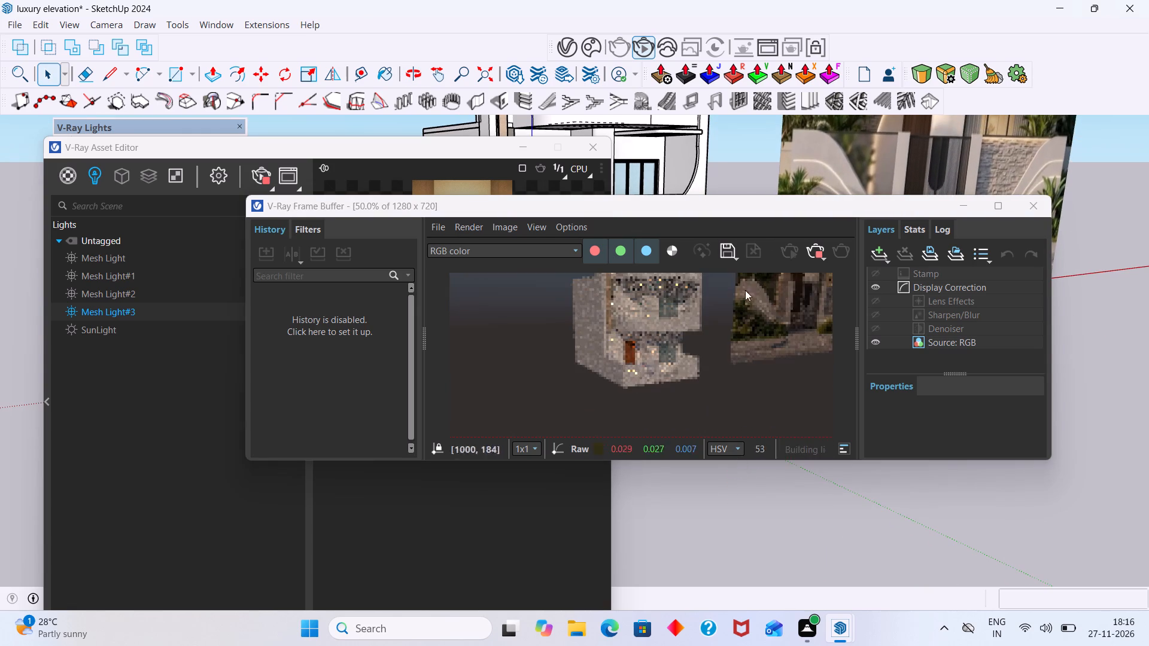
scroll(722, 194, down, 10)
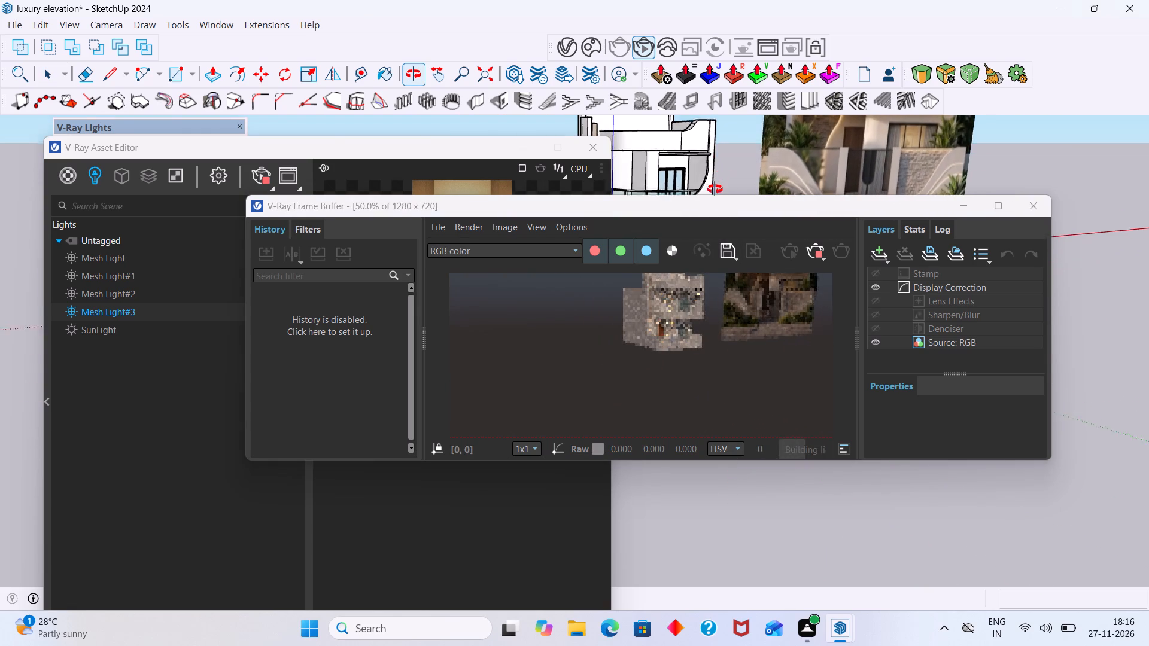
shift+middle_drag(737, 135, 736, 154)
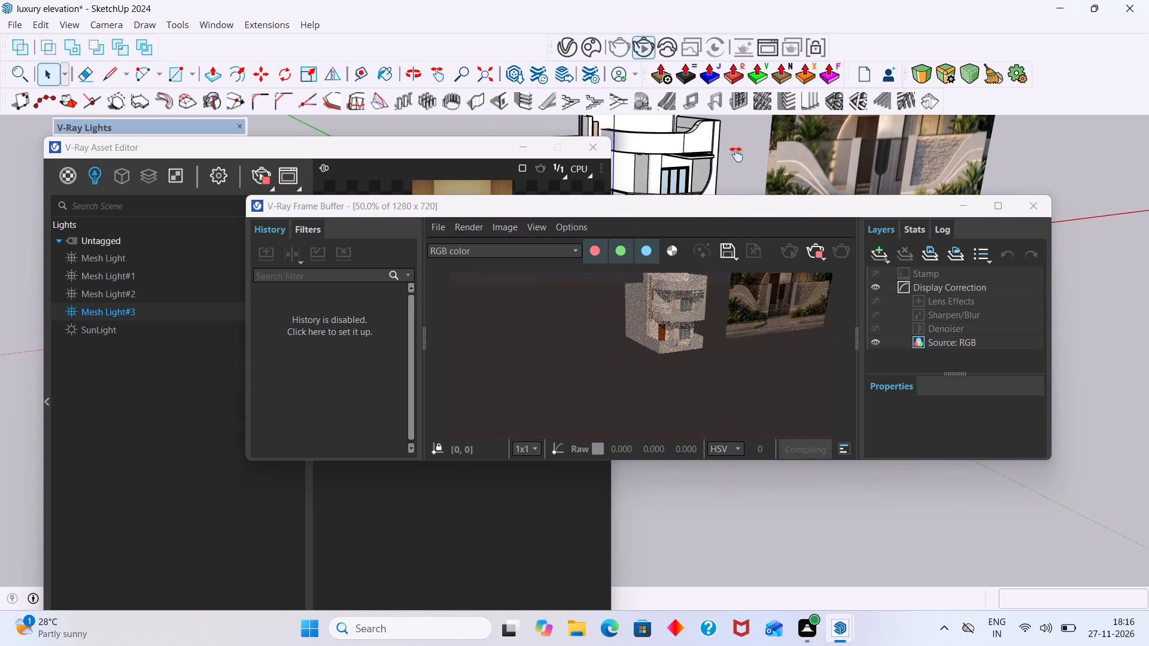
shift+middle_drag(736, 154, 742, 276)
shift+middle_drag(729, 127, 741, 159)
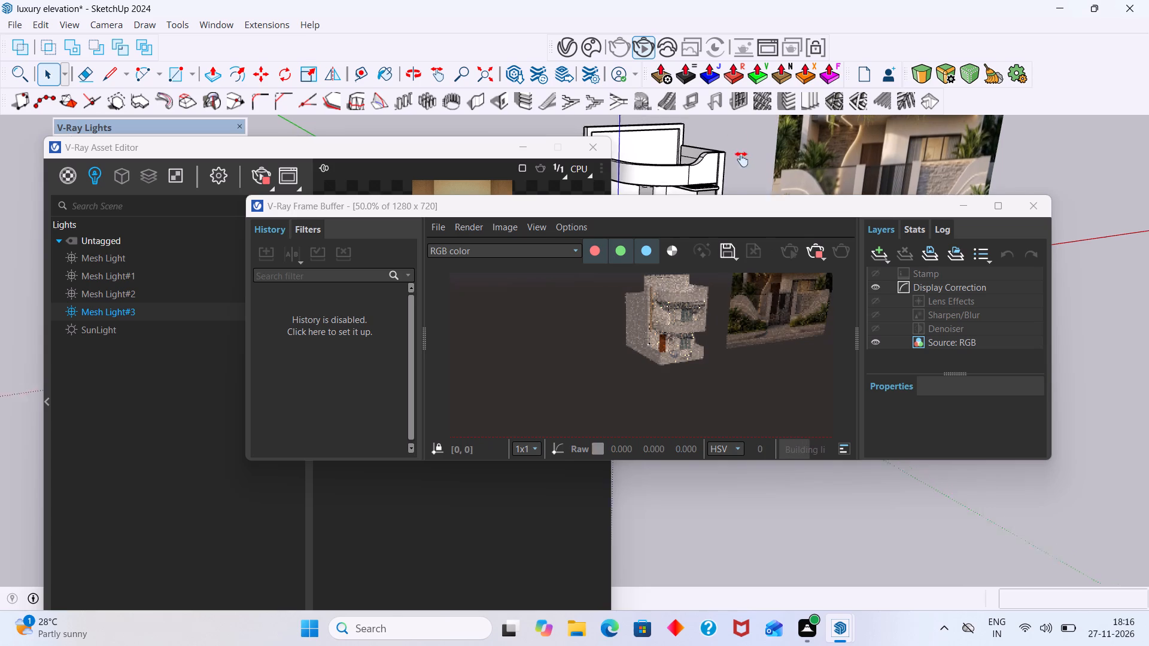
shift+middle_drag(741, 159, 741, 179)
shift+scroll(744, 172, up, 1)
scroll(686, 327, up, 2)
scroll(681, 340, down, 1)
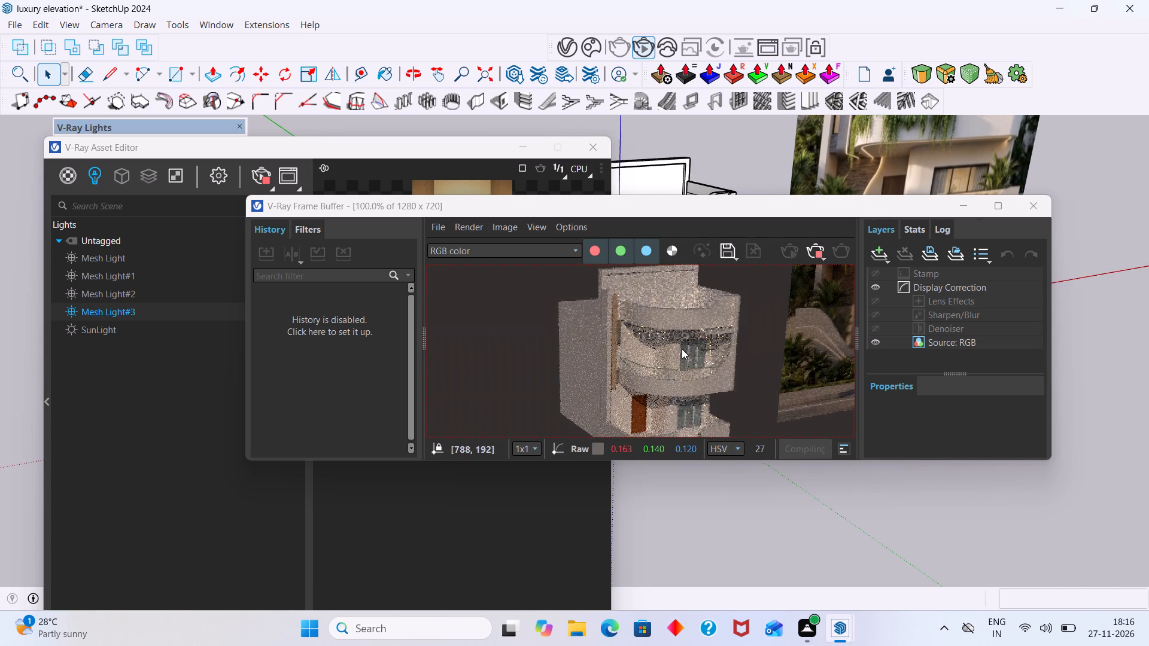
middle_drag(698, 357, 703, 309)
middle_drag(692, 161, 700, 95)
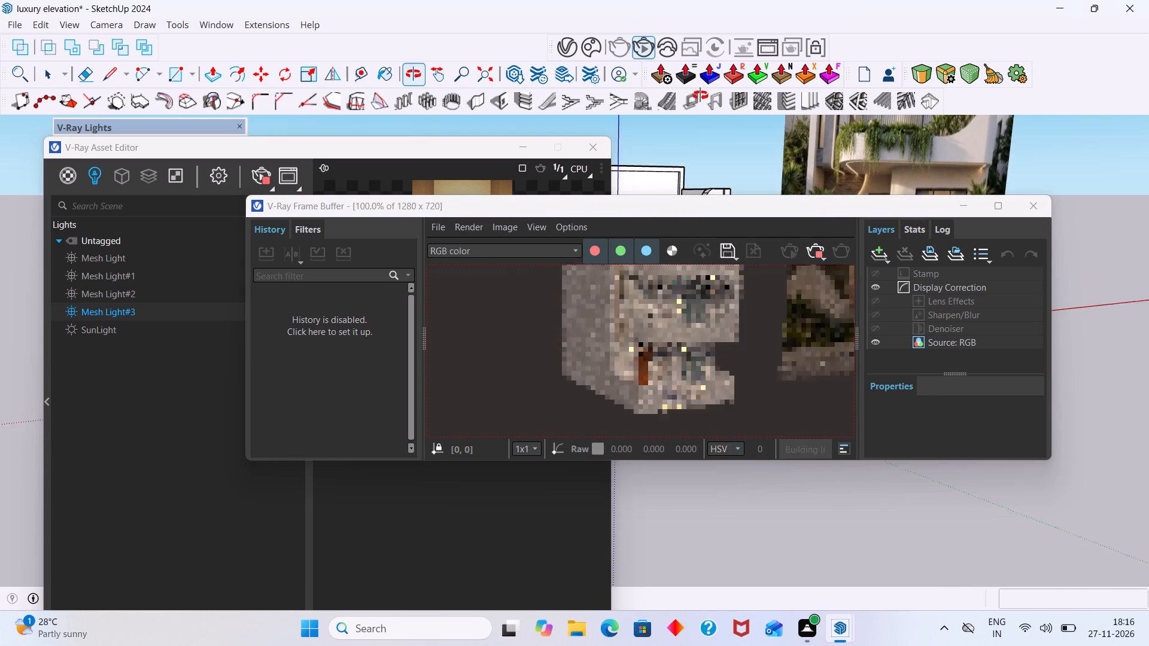
middle_drag(700, 95, 719, 96)
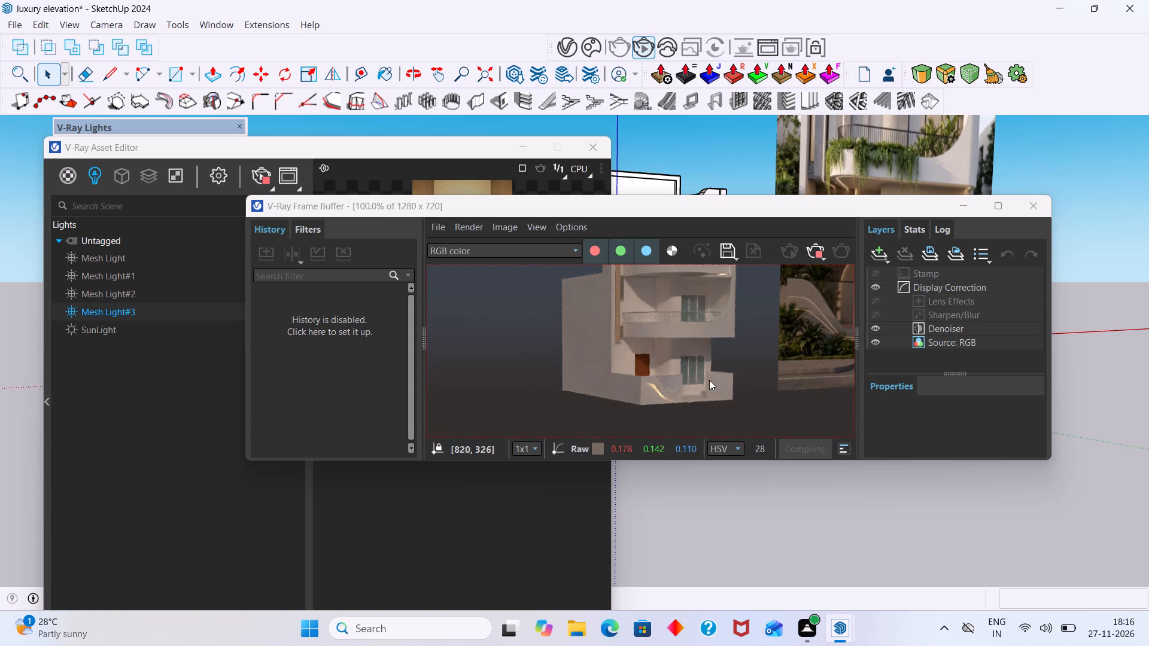
middle_drag(792, 505, 777, 465)
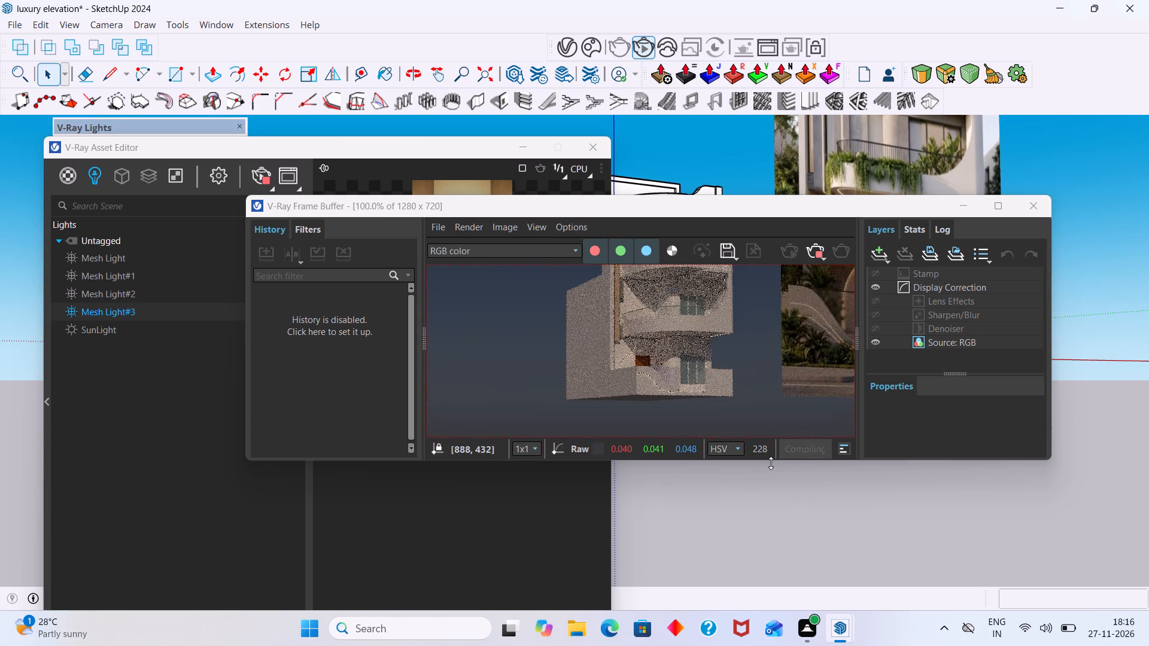
scroll(695, 346, up, 2)
scroll(695, 344, down, 2)
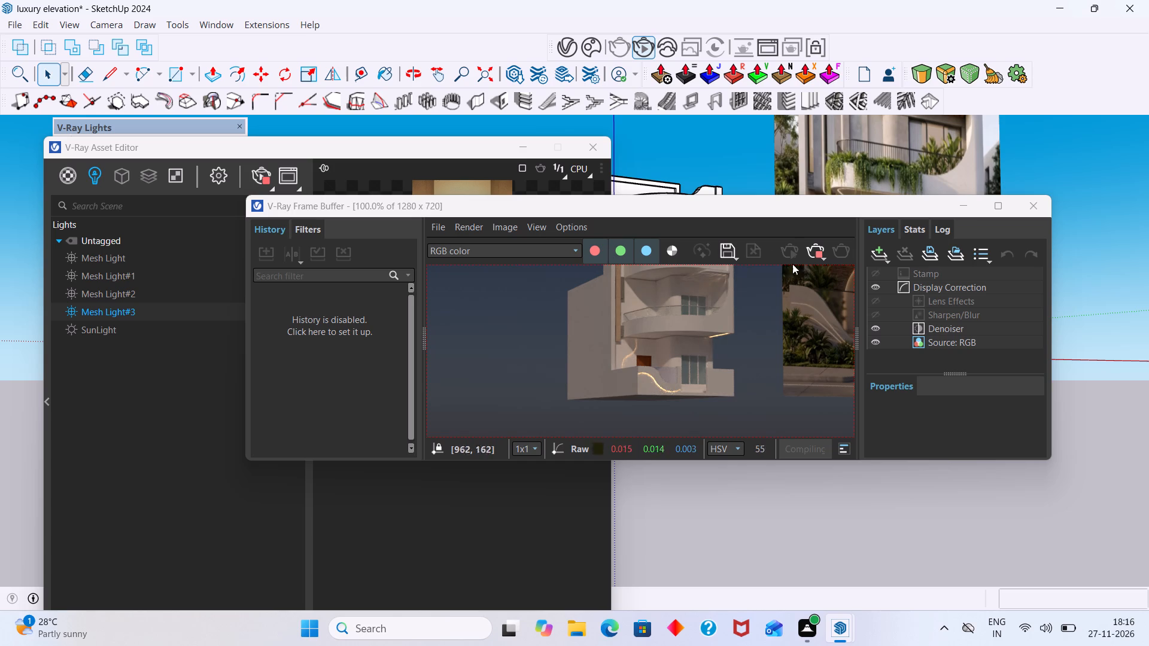
scroll(898, 145, down, 9)
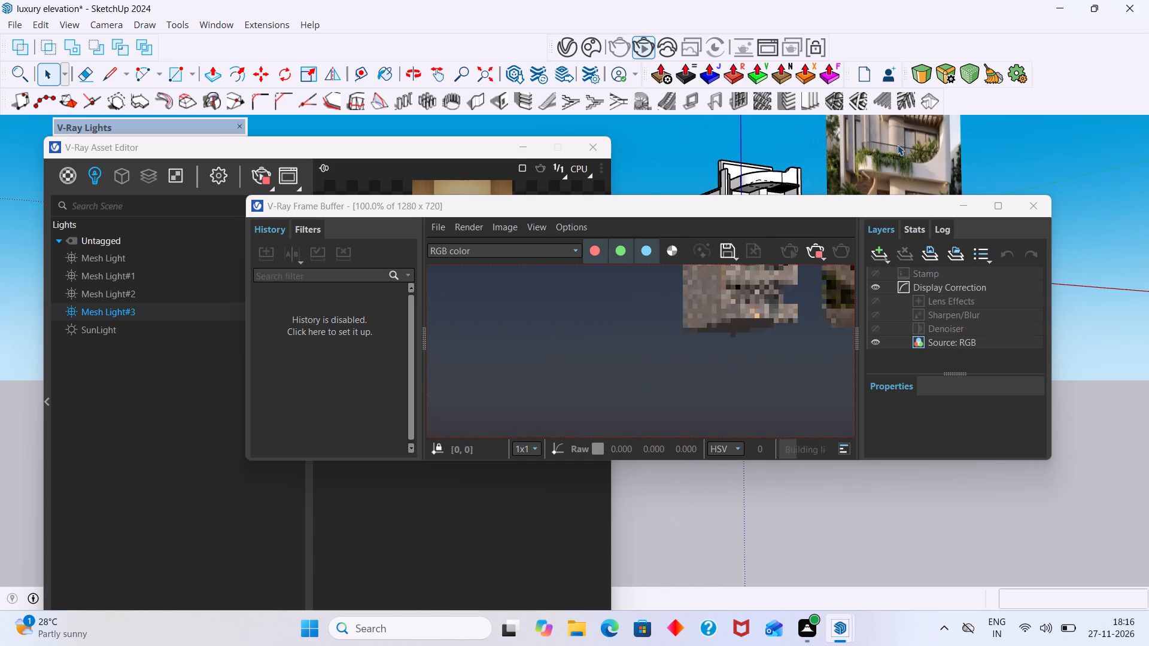
scroll(774, 294, up, 1)
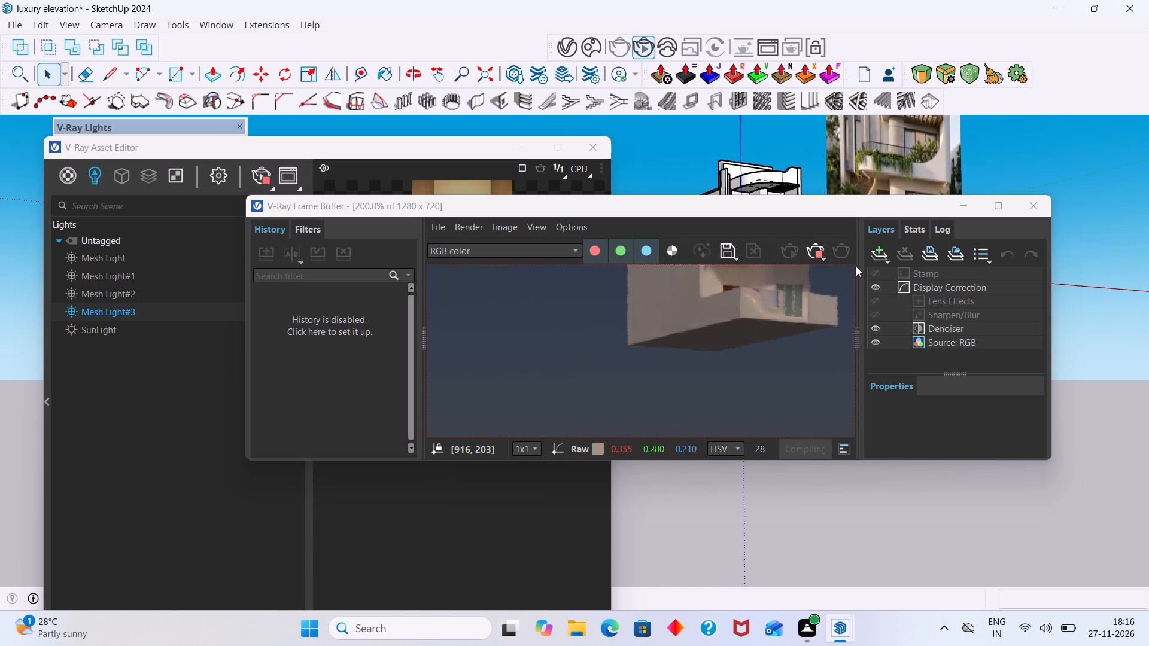
Stop the interactive render and close the V-Ray Frame Buffer and Asset Editor.
click(820, 254)
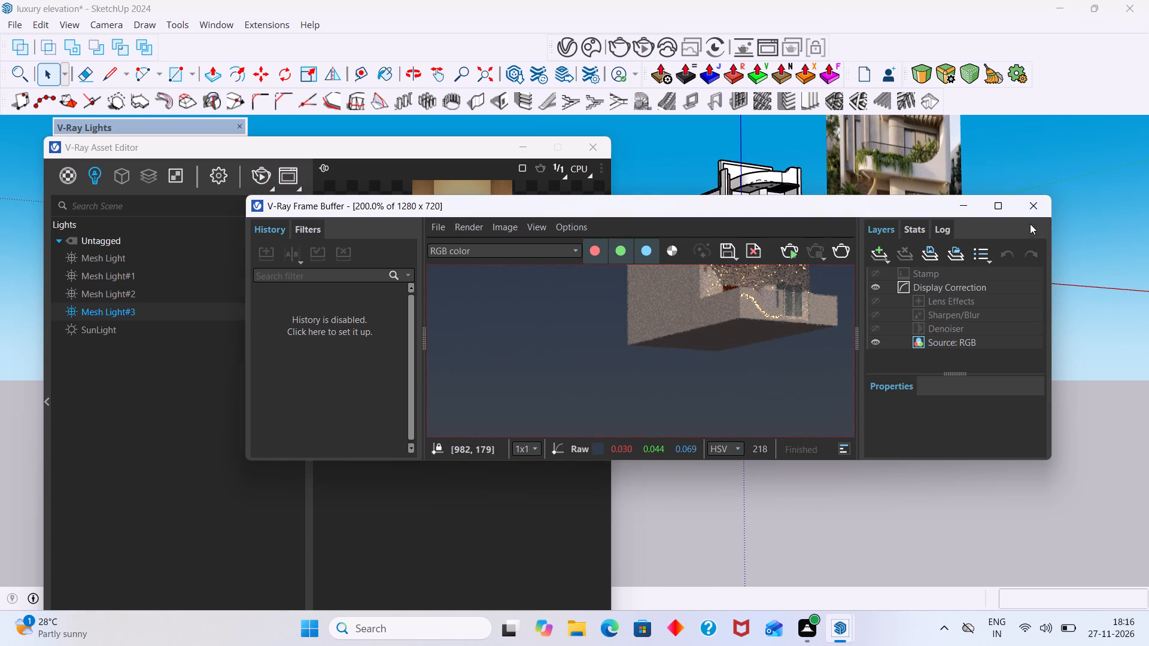
click(1032, 209)
scroll(821, 271, down, 2)
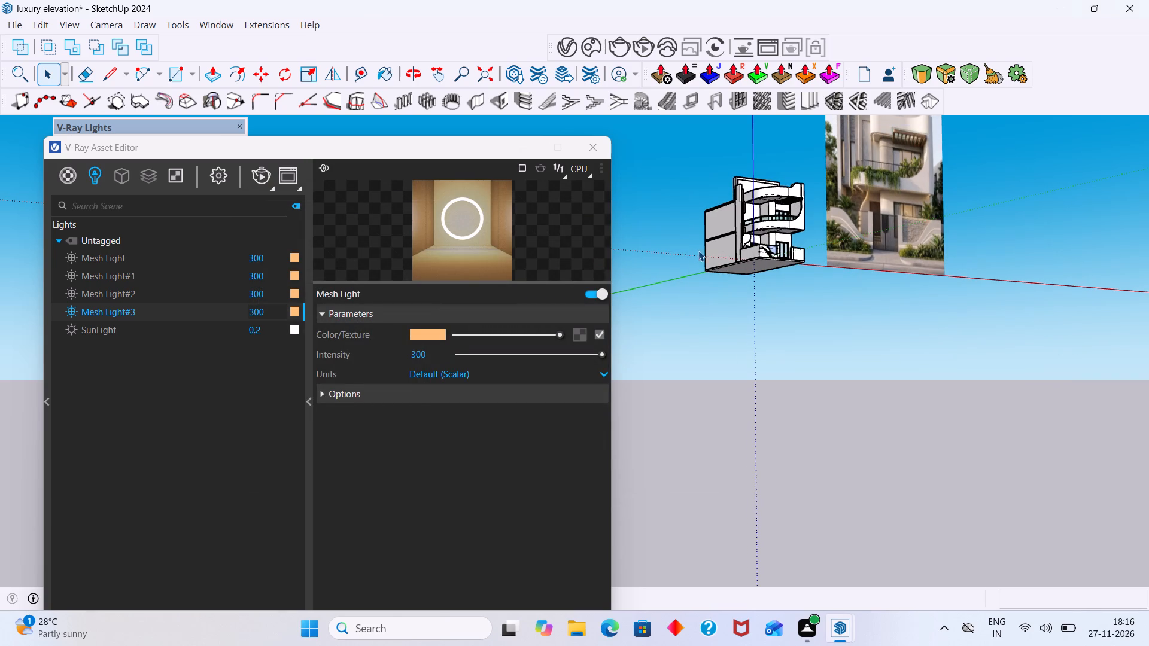
click(595, 145)
Delete the plain boundary wall section in front of the ground-floor window.
middle_drag(796, 263, 679, 380)
middle_drag(843, 286, 833, 322)
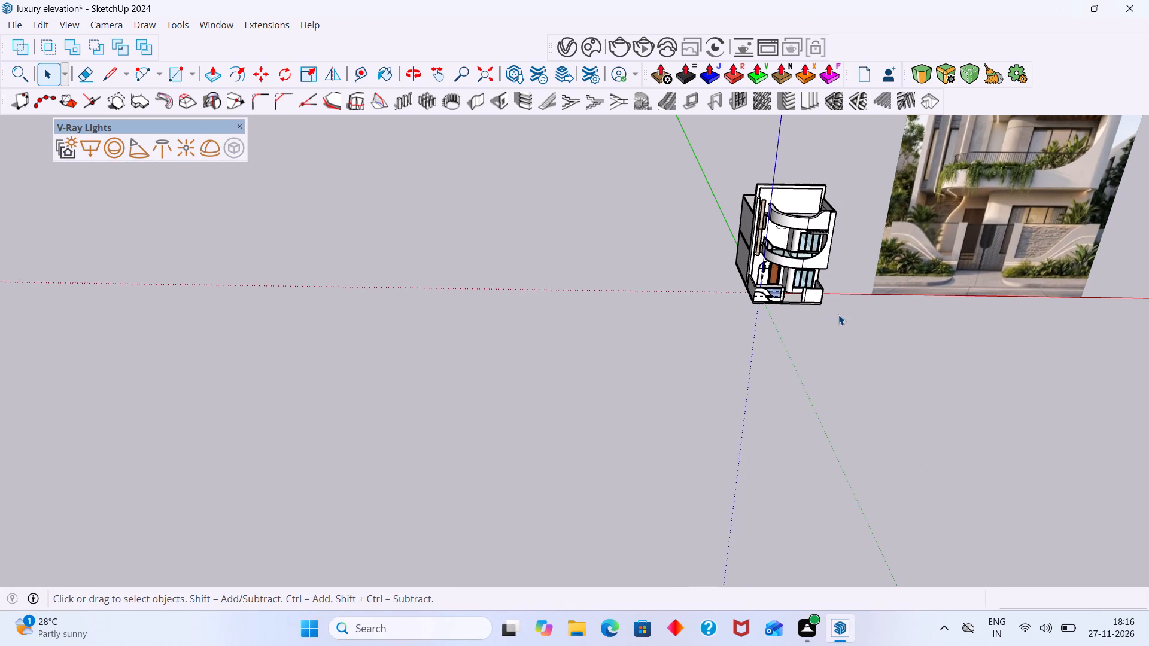
scroll(906, 322, down, 2)
shift+middle_drag(879, 304, 619, 292)
shift+middle_drag(779, 302, 769, 340)
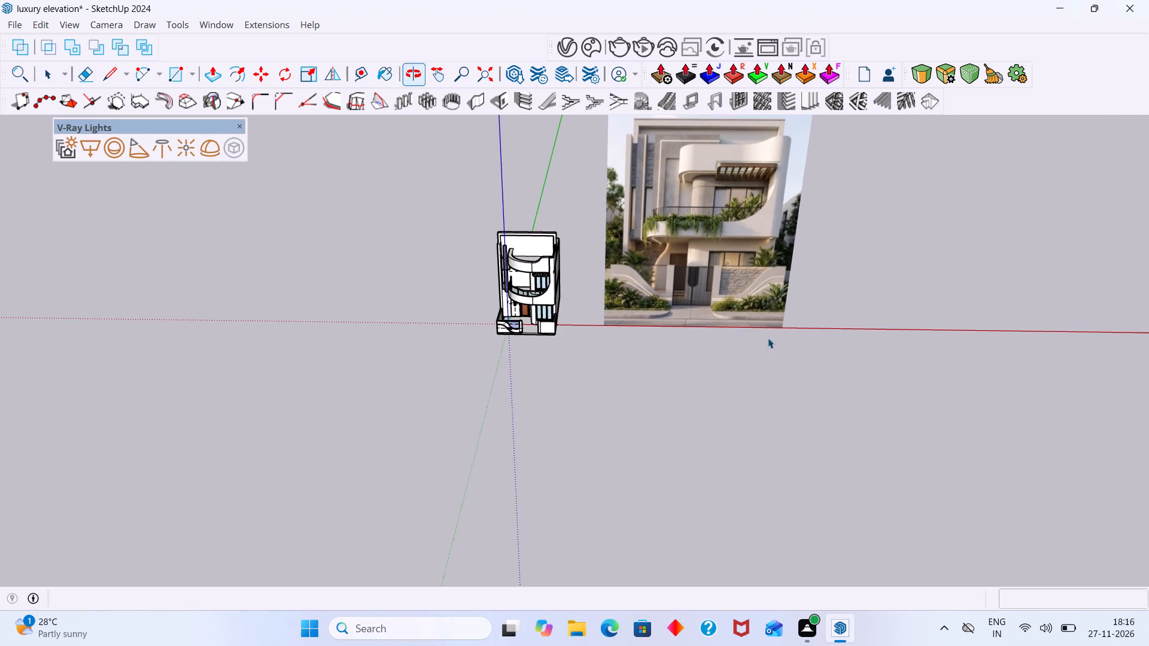
middle_drag(754, 306, 826, 231)
scroll(546, 340, up, 7)
shift+middle_drag(555, 339, 490, 407)
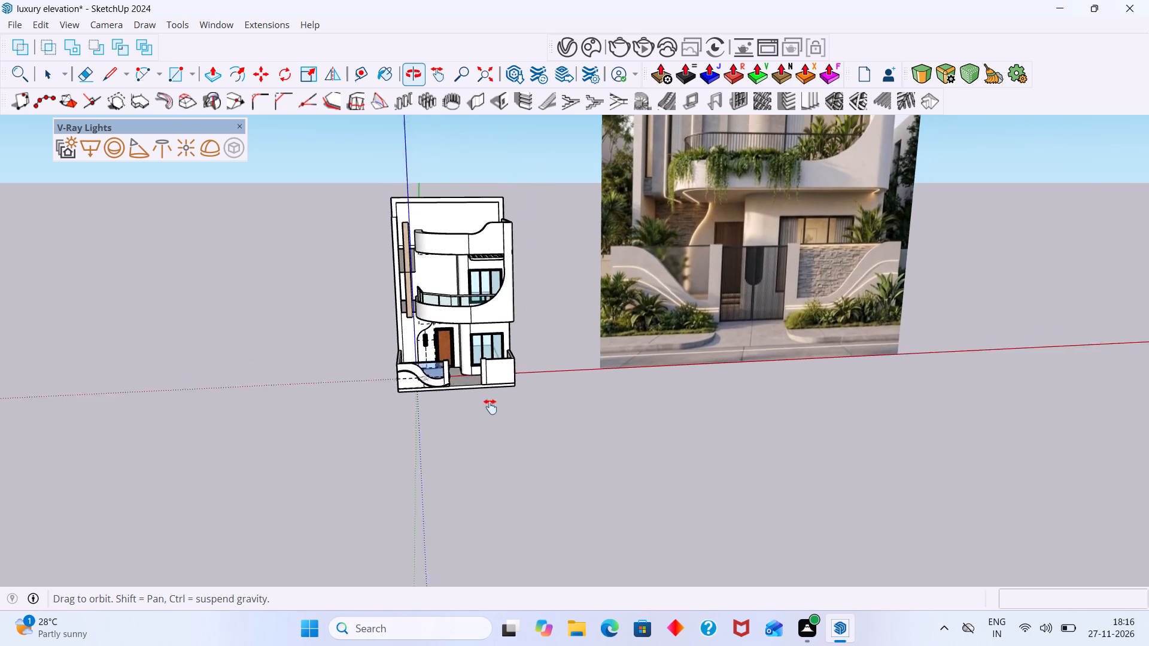
shift+middle_drag(490, 407, 469, 359)
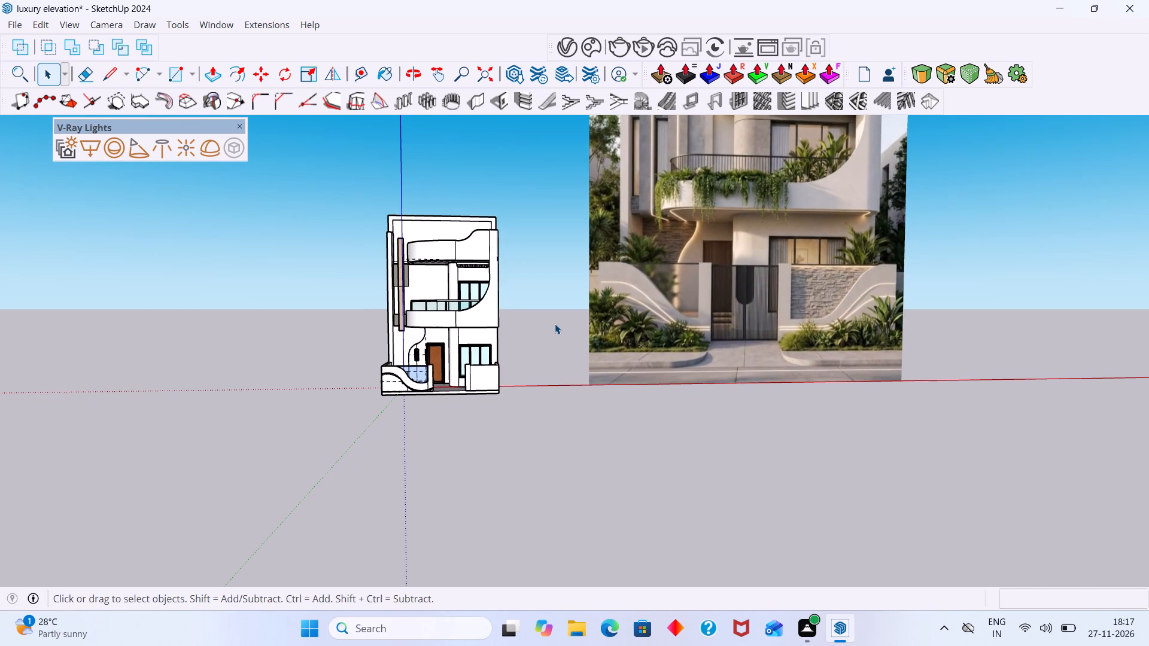
scroll(473, 389, up, 7)
middle_drag(487, 392, 566, 412)
scroll(515, 374, up, 2)
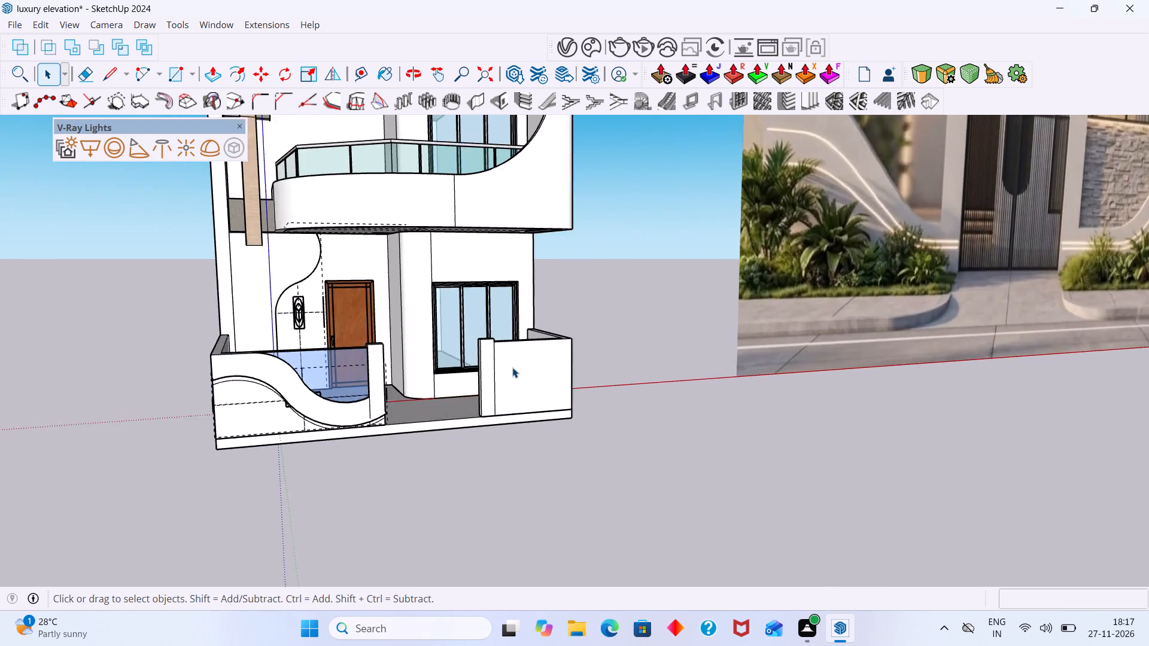
scroll(512, 367, up, 5)
click(521, 361)
key(Delete)
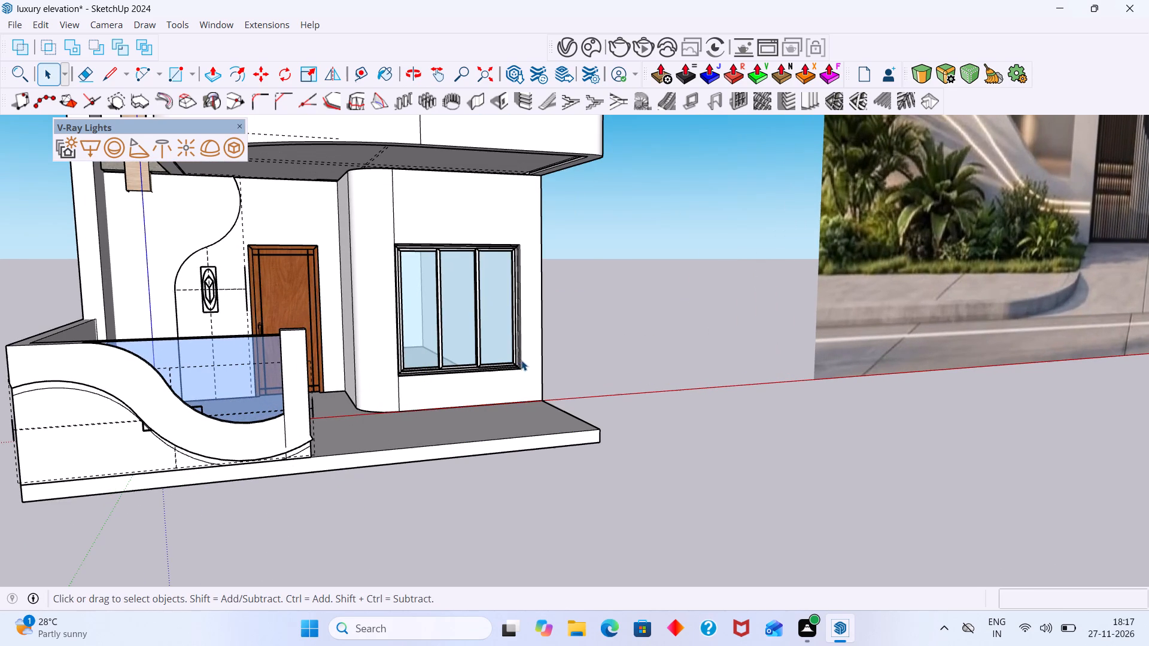
Copy the S-curved boundary wall group about 10' 2" along the plinth to its far corner, in front of the ground-floor window.
scroll(316, 368, down, 3)
click(307, 368)
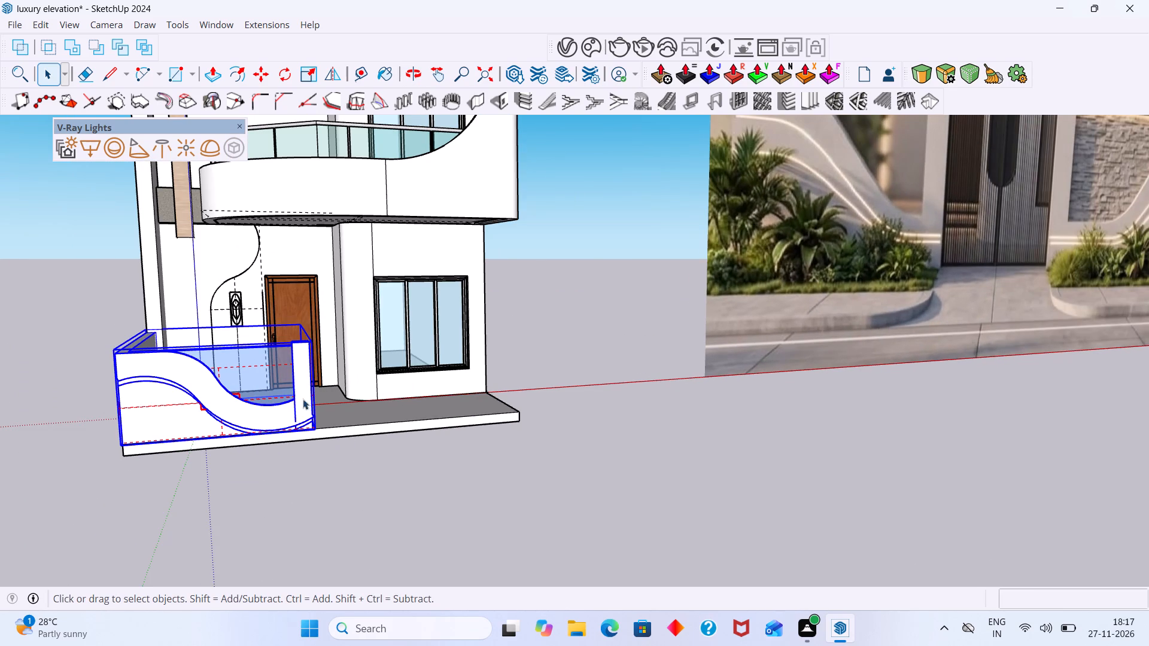
key(m)
scroll(306, 443, up, 6)
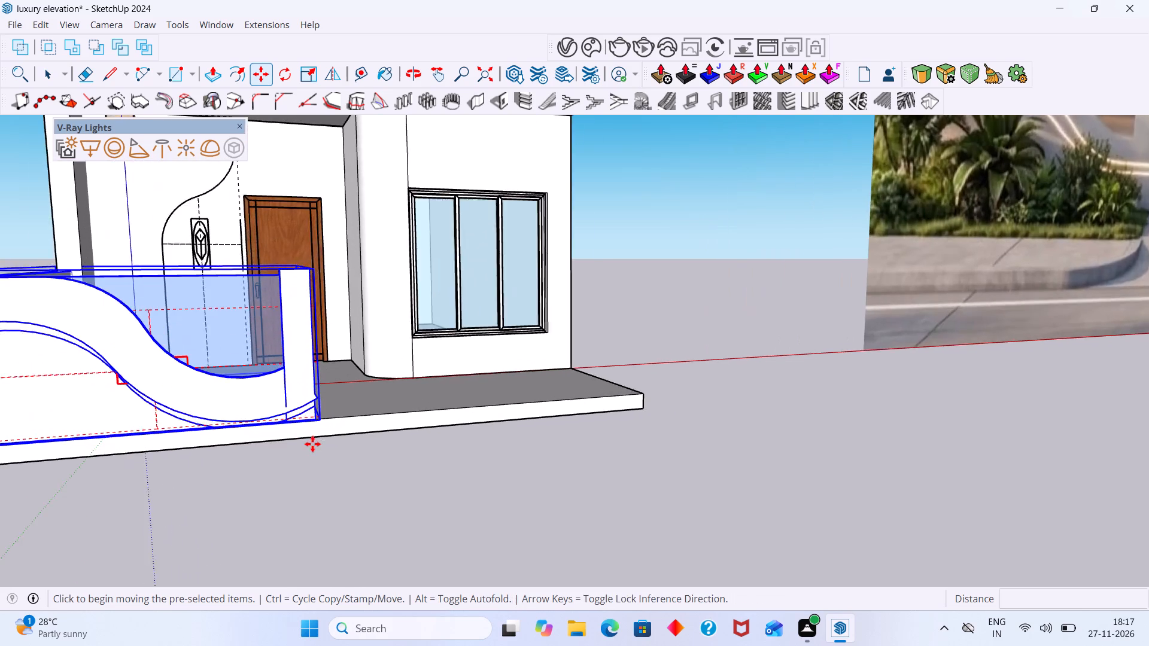
scroll(312, 444, up, 3)
click(323, 415)
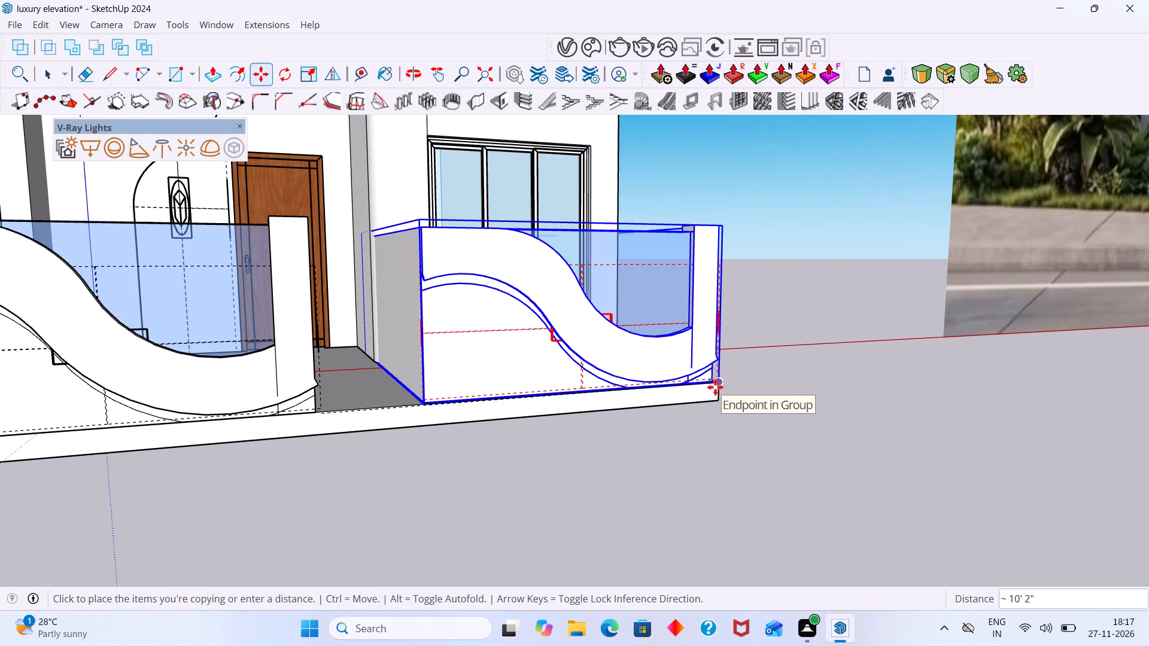
click(722, 383)
key(space)
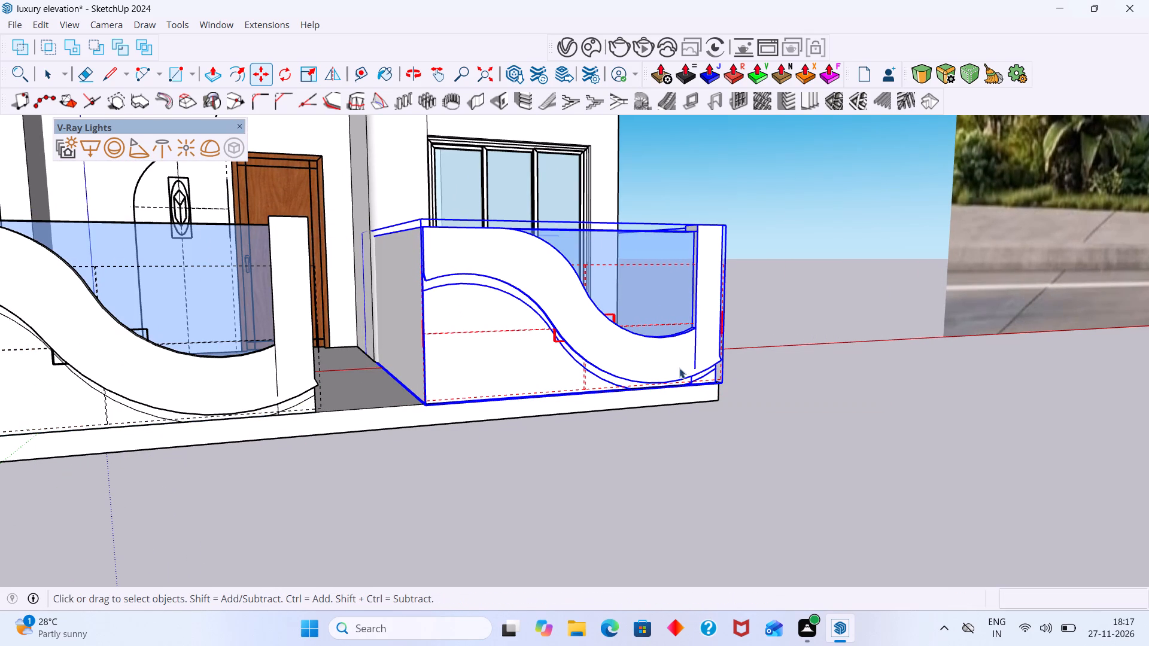
Flip the copied wall about its red-axis plane so its post stands beside the entrance, mirroring the original wall.
click(339, 77)
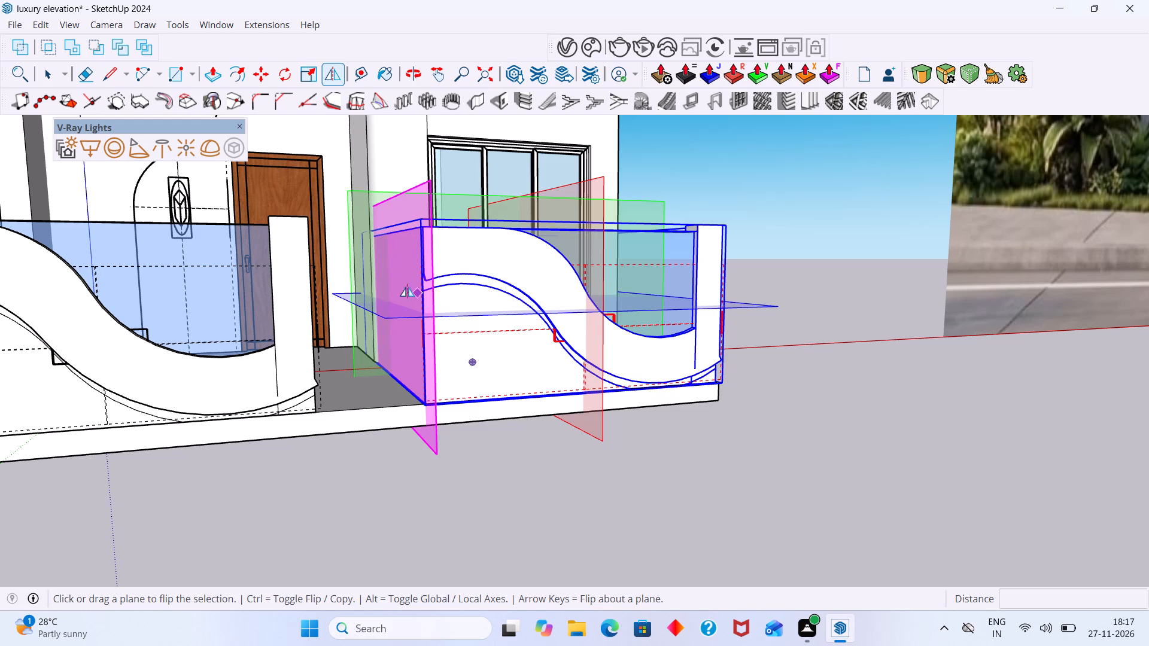
click(385, 266)
click(478, 260)
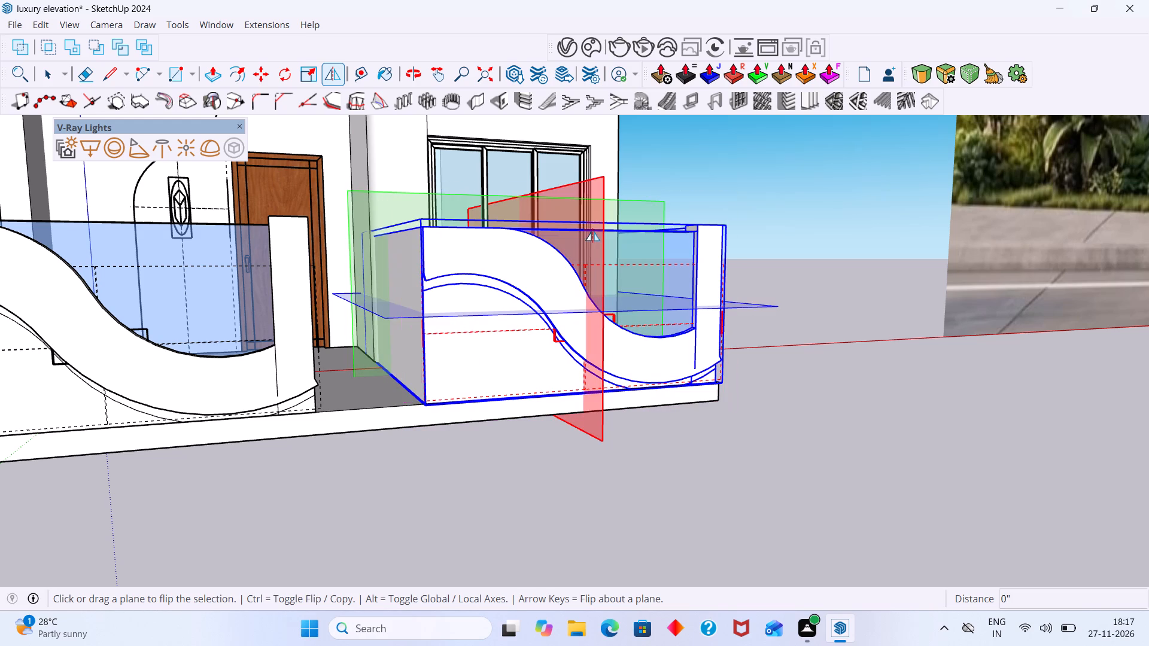
click(600, 239)
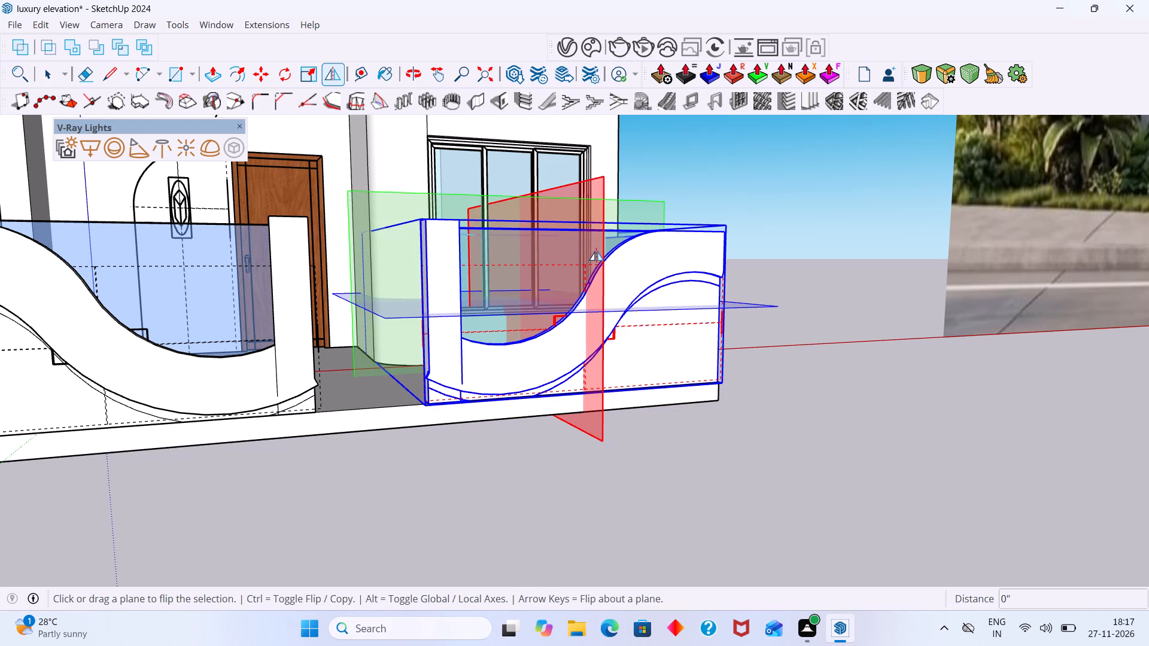
key(space)
click(801, 172)
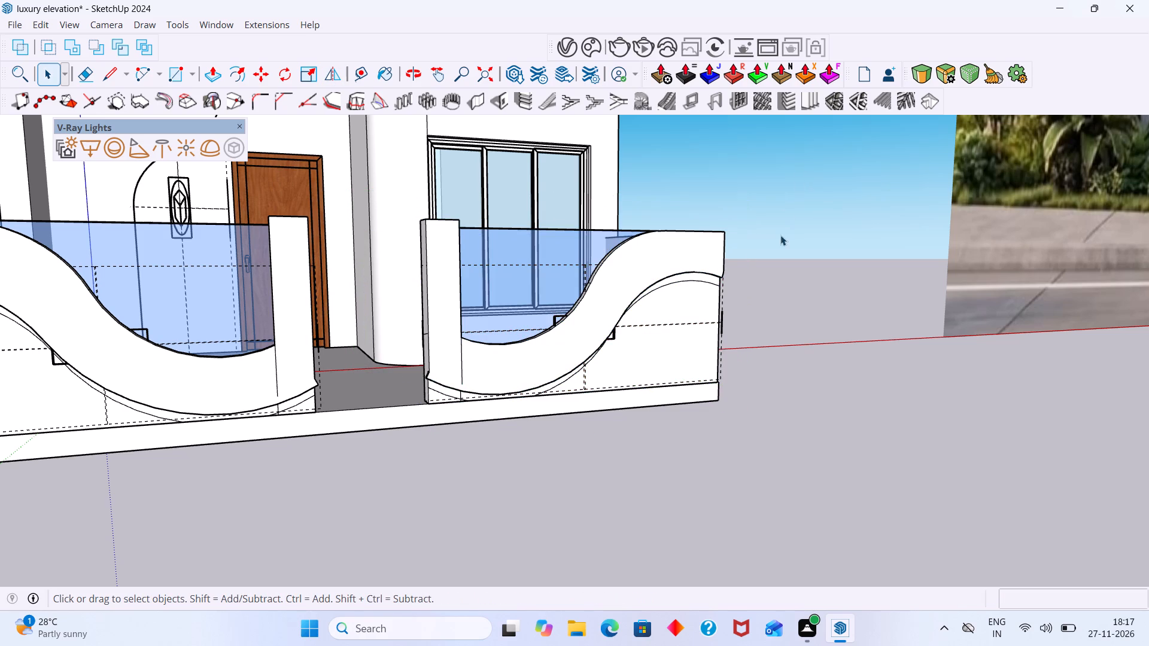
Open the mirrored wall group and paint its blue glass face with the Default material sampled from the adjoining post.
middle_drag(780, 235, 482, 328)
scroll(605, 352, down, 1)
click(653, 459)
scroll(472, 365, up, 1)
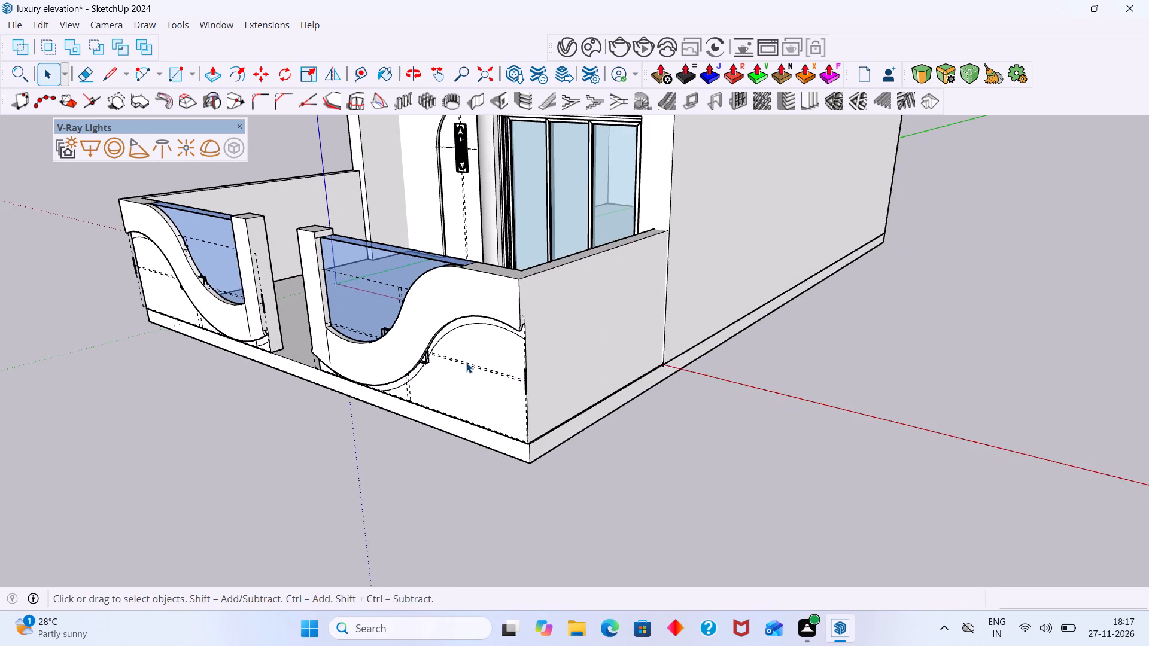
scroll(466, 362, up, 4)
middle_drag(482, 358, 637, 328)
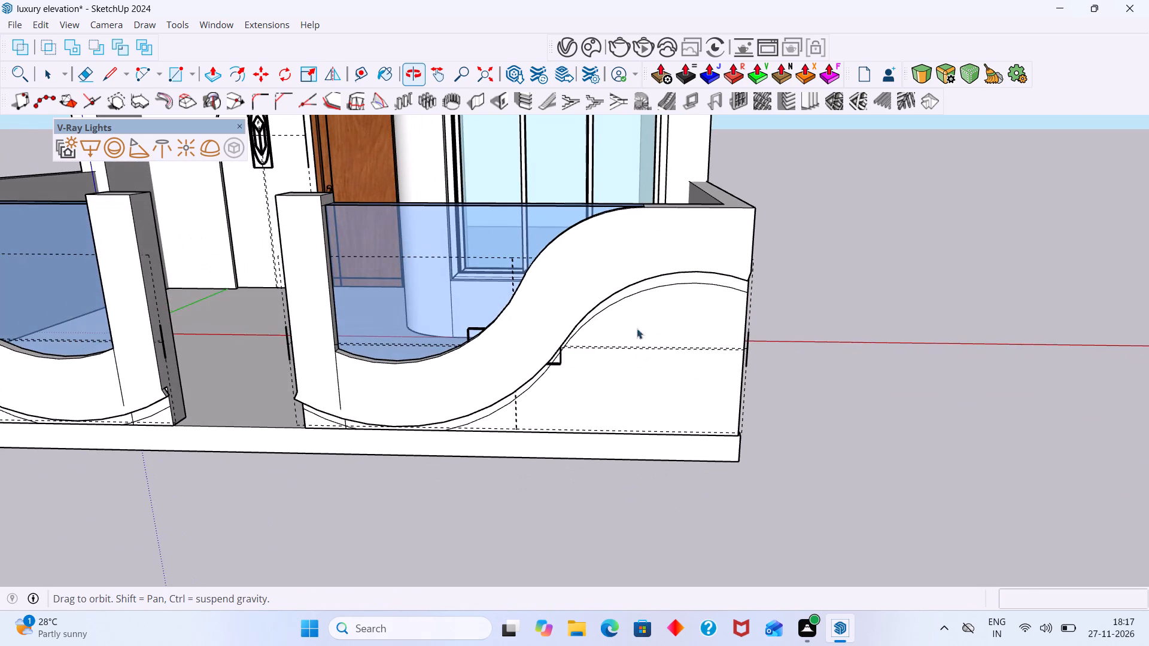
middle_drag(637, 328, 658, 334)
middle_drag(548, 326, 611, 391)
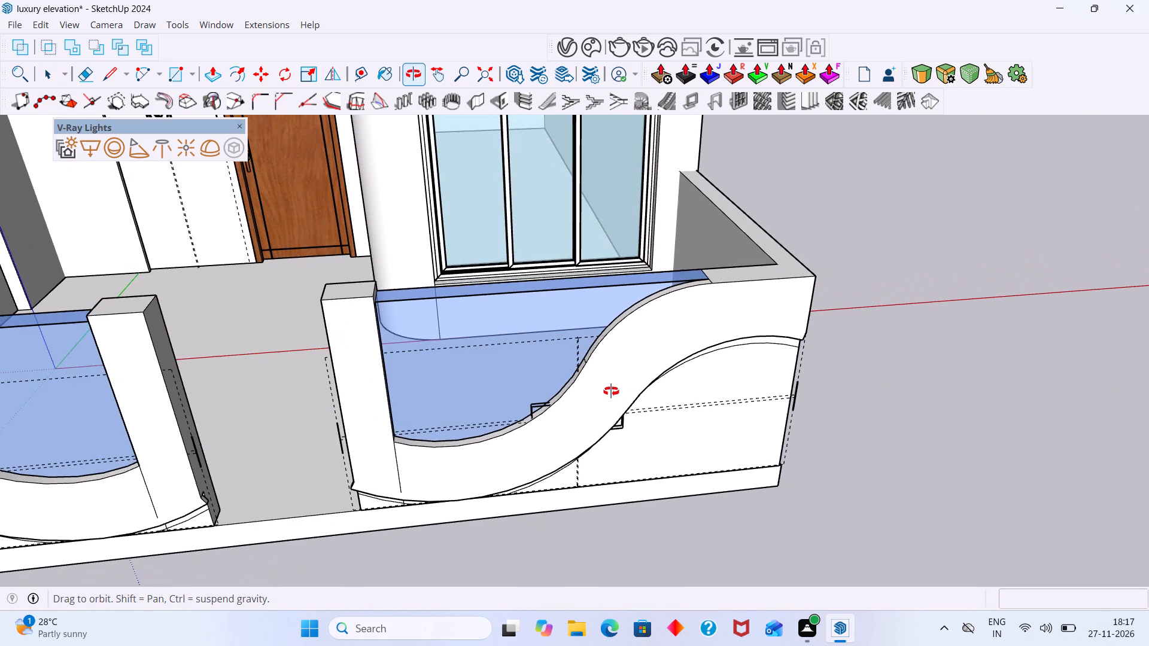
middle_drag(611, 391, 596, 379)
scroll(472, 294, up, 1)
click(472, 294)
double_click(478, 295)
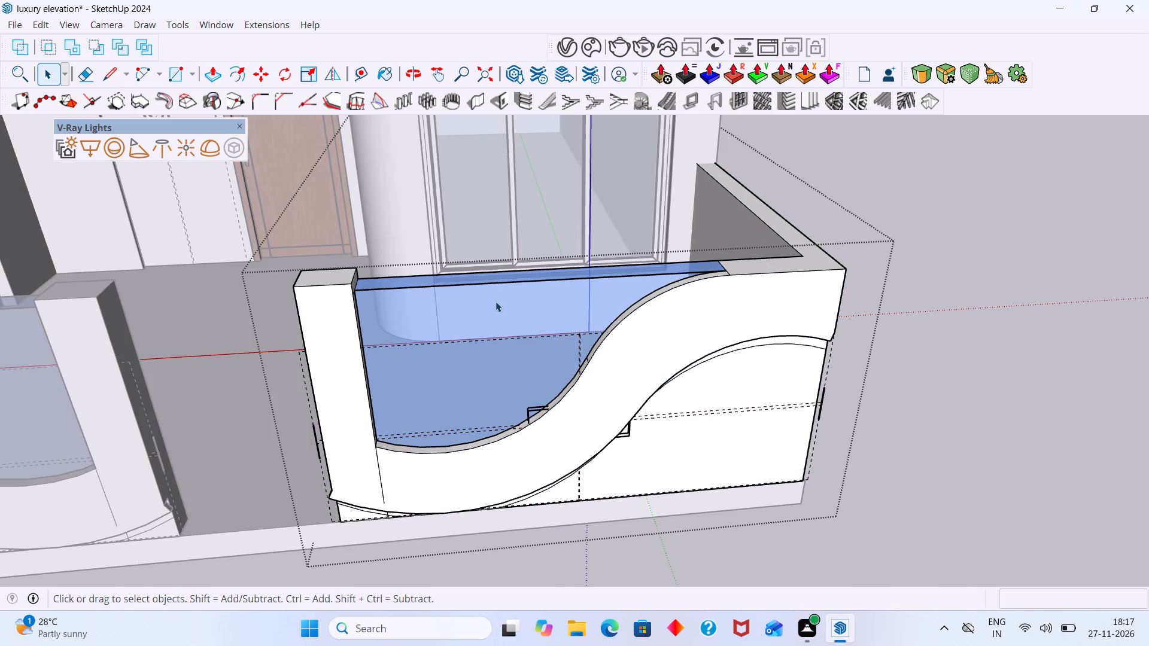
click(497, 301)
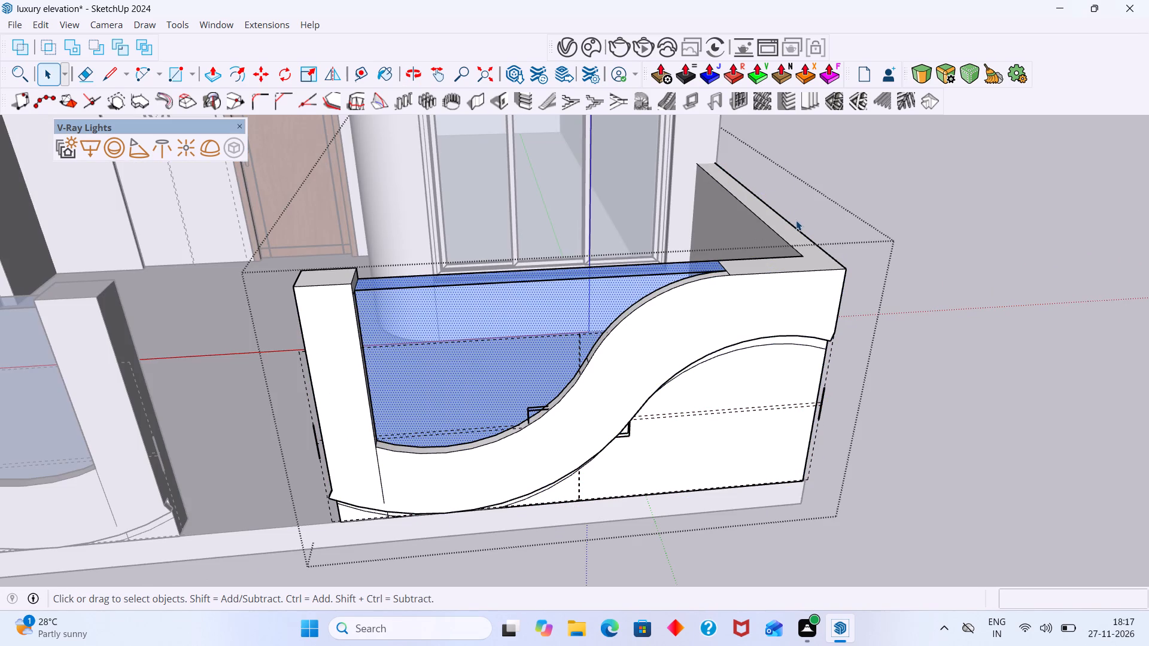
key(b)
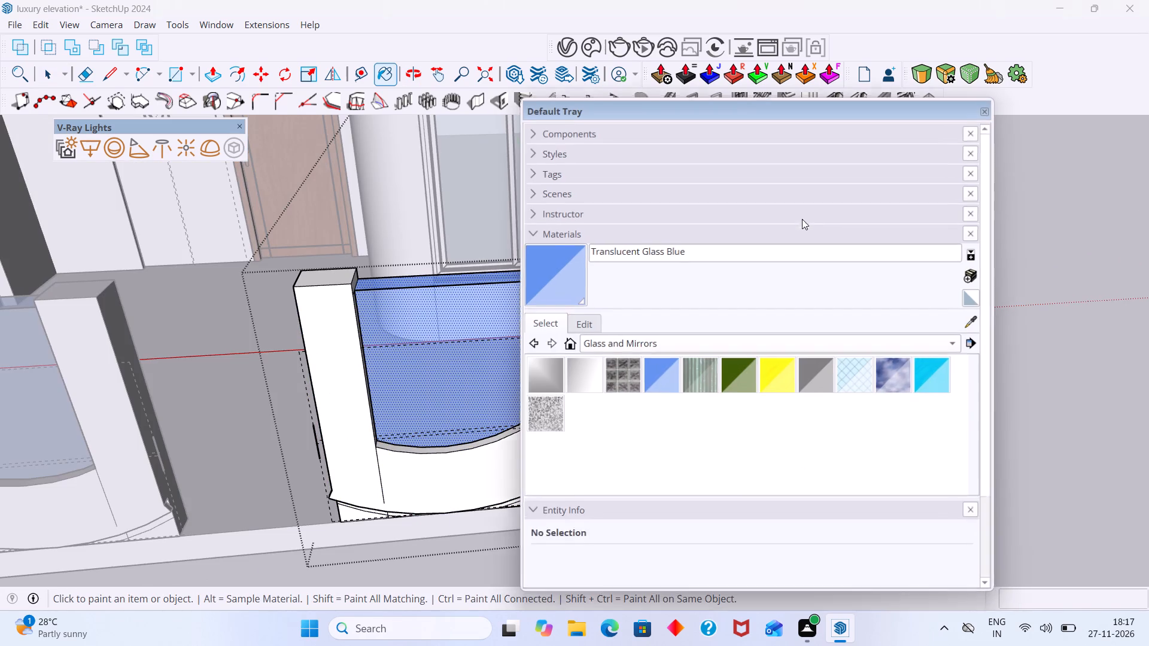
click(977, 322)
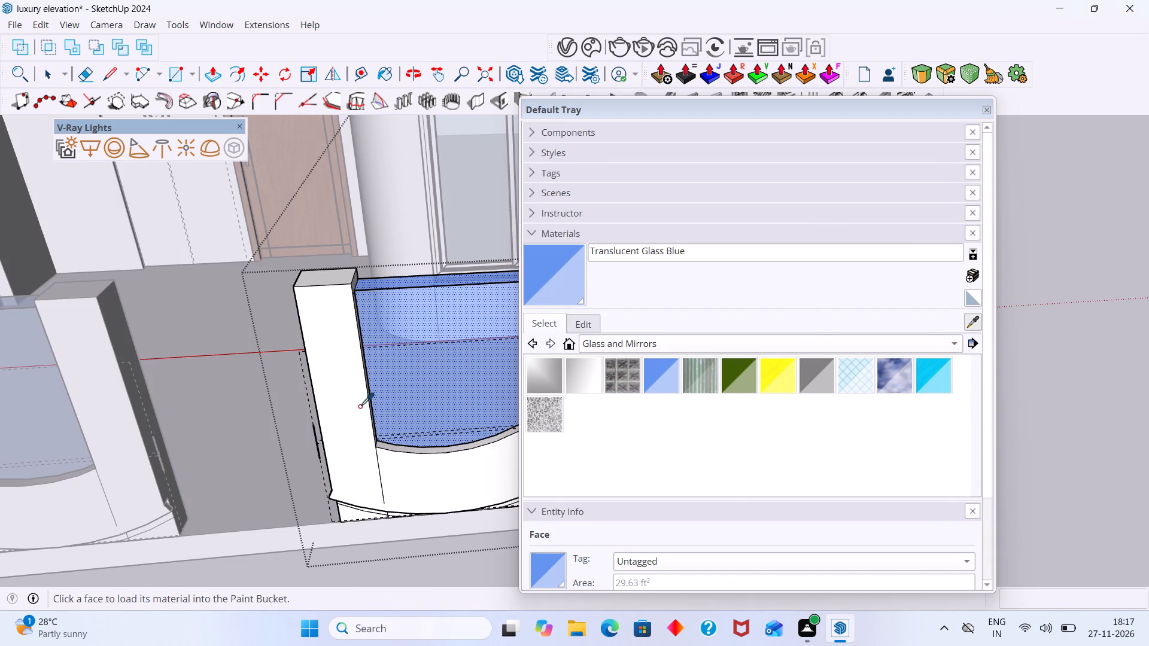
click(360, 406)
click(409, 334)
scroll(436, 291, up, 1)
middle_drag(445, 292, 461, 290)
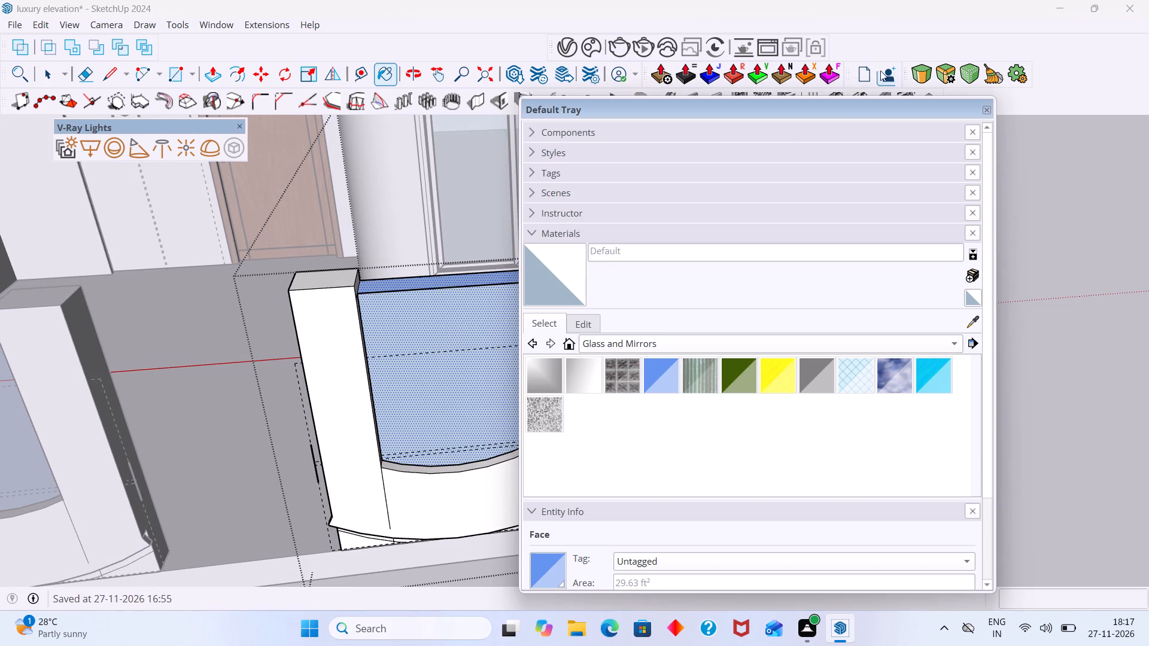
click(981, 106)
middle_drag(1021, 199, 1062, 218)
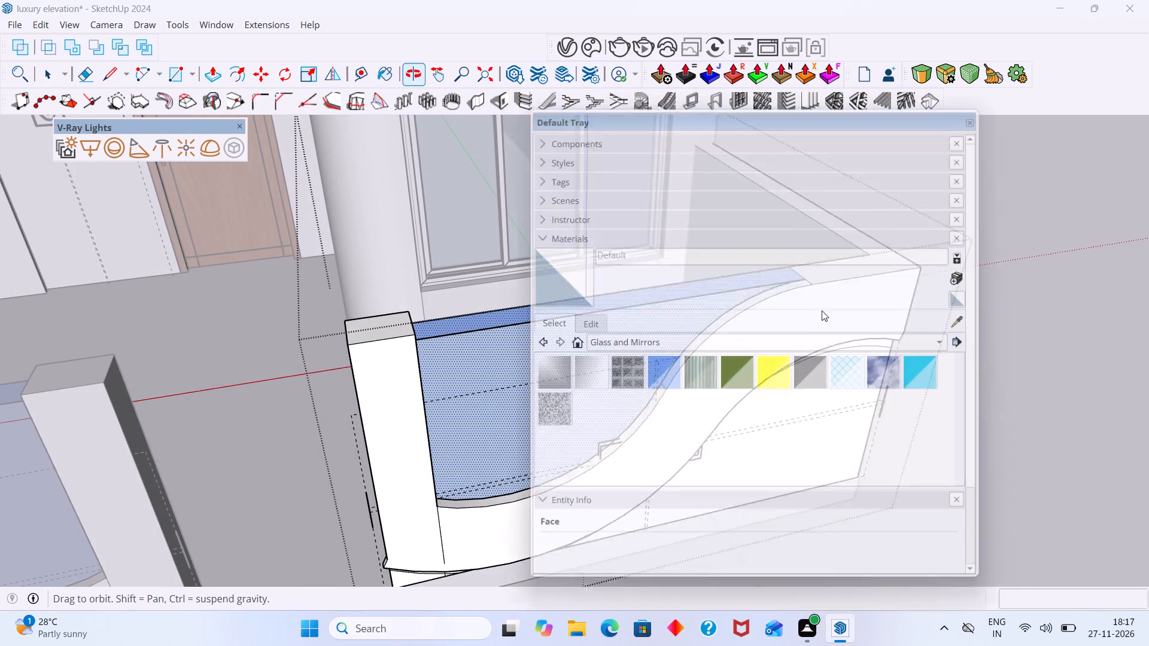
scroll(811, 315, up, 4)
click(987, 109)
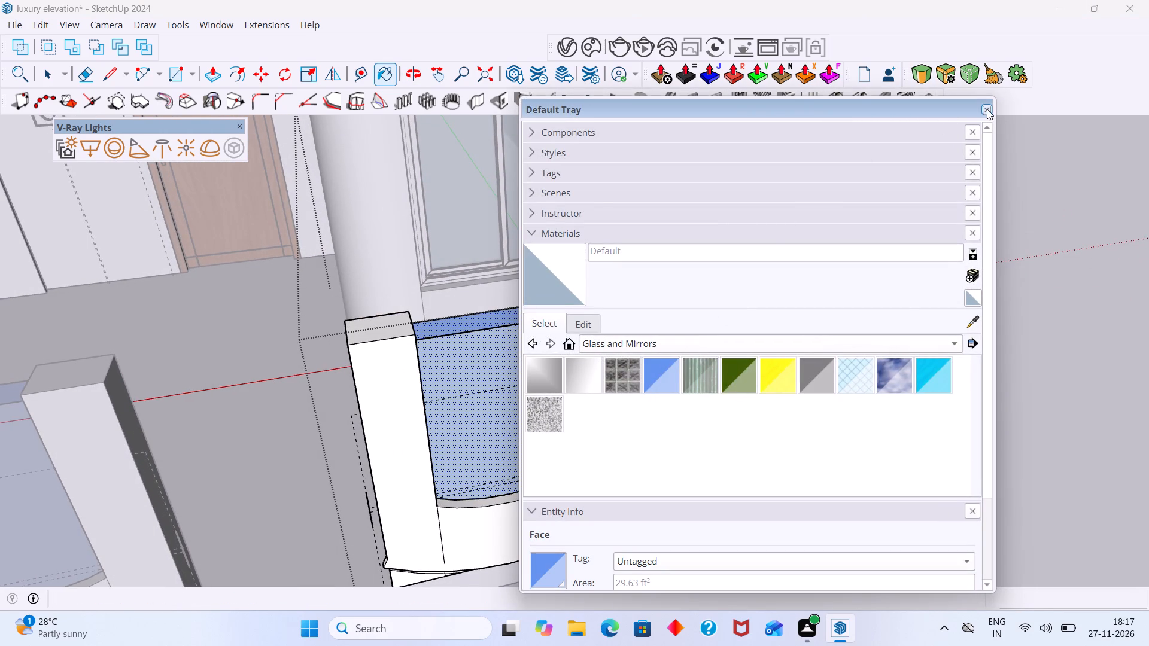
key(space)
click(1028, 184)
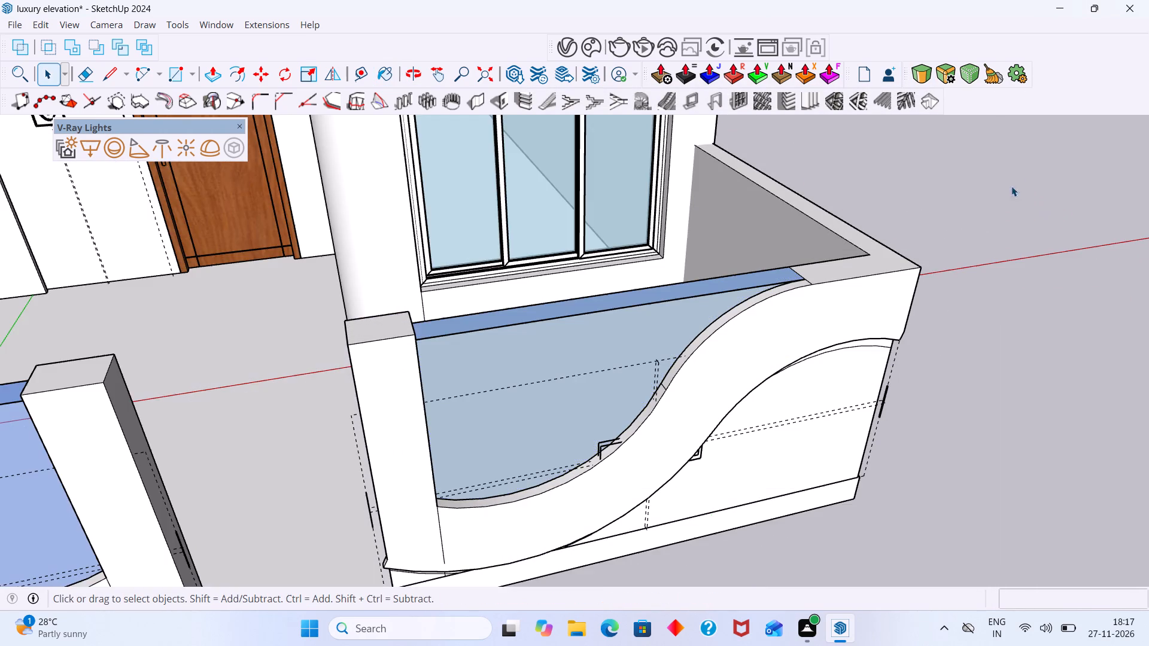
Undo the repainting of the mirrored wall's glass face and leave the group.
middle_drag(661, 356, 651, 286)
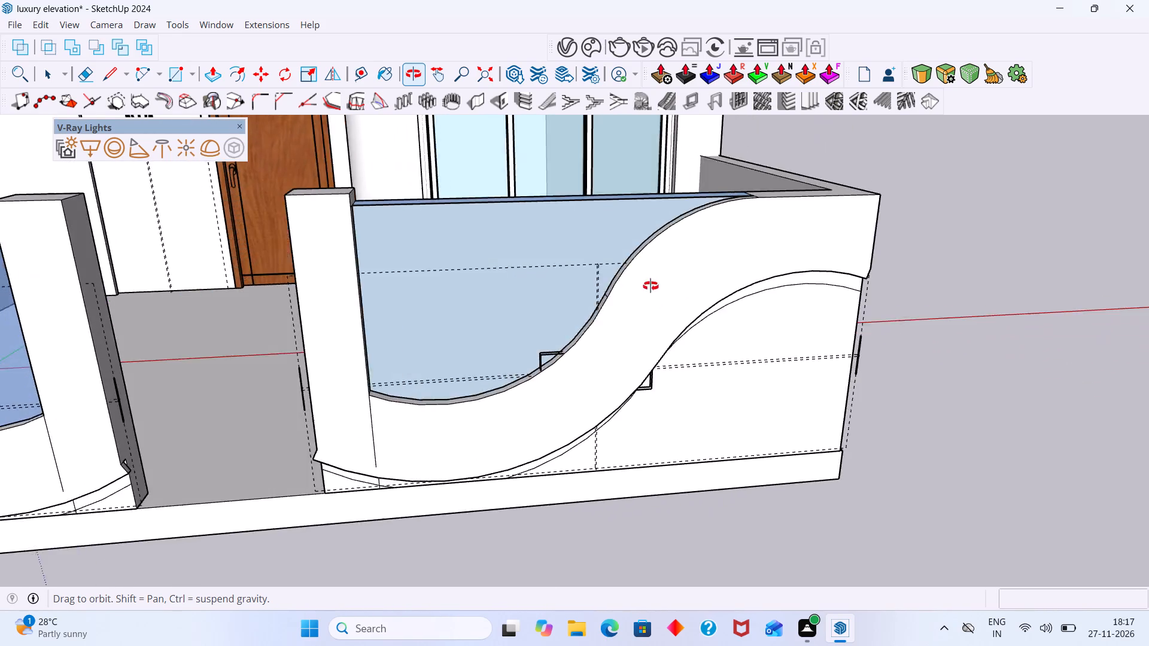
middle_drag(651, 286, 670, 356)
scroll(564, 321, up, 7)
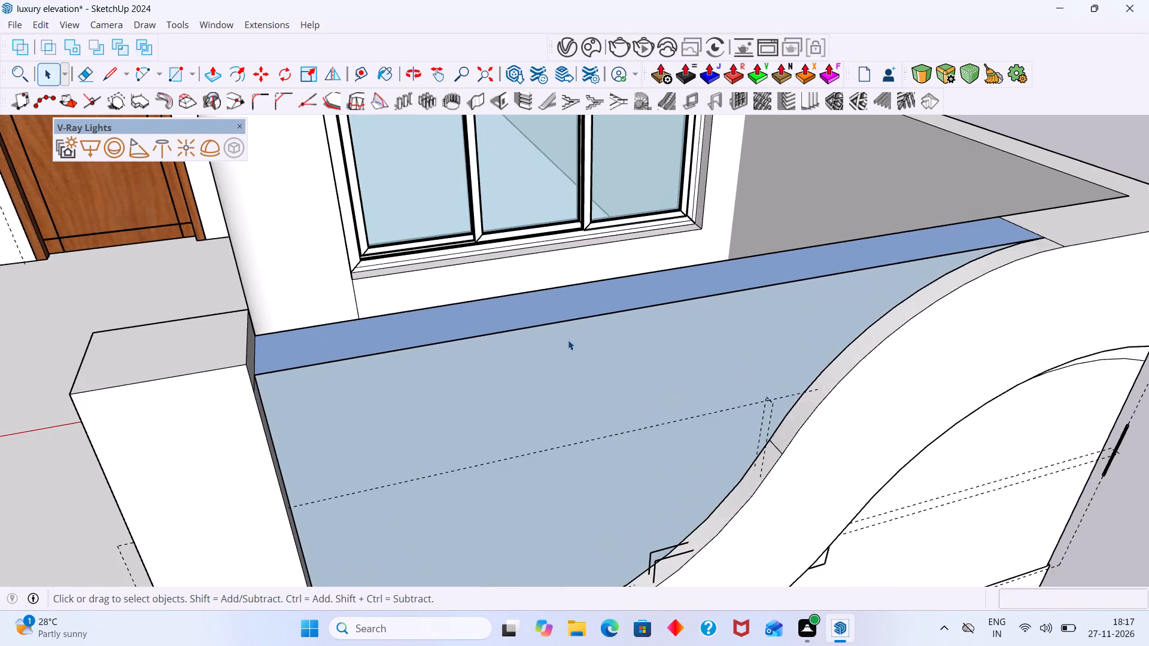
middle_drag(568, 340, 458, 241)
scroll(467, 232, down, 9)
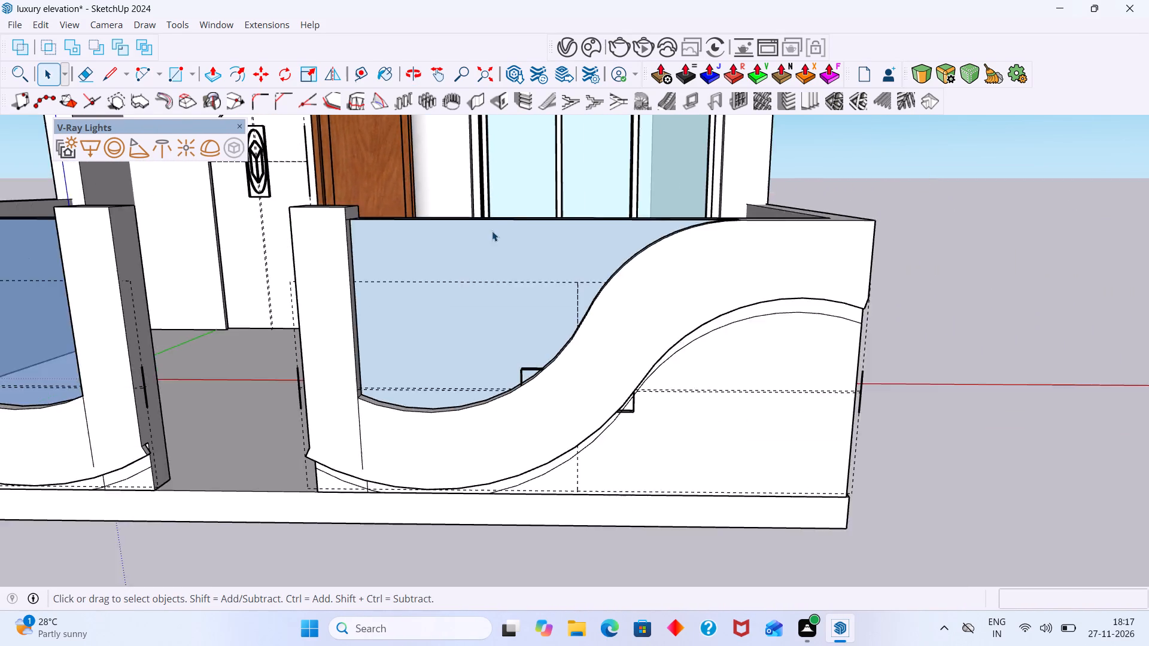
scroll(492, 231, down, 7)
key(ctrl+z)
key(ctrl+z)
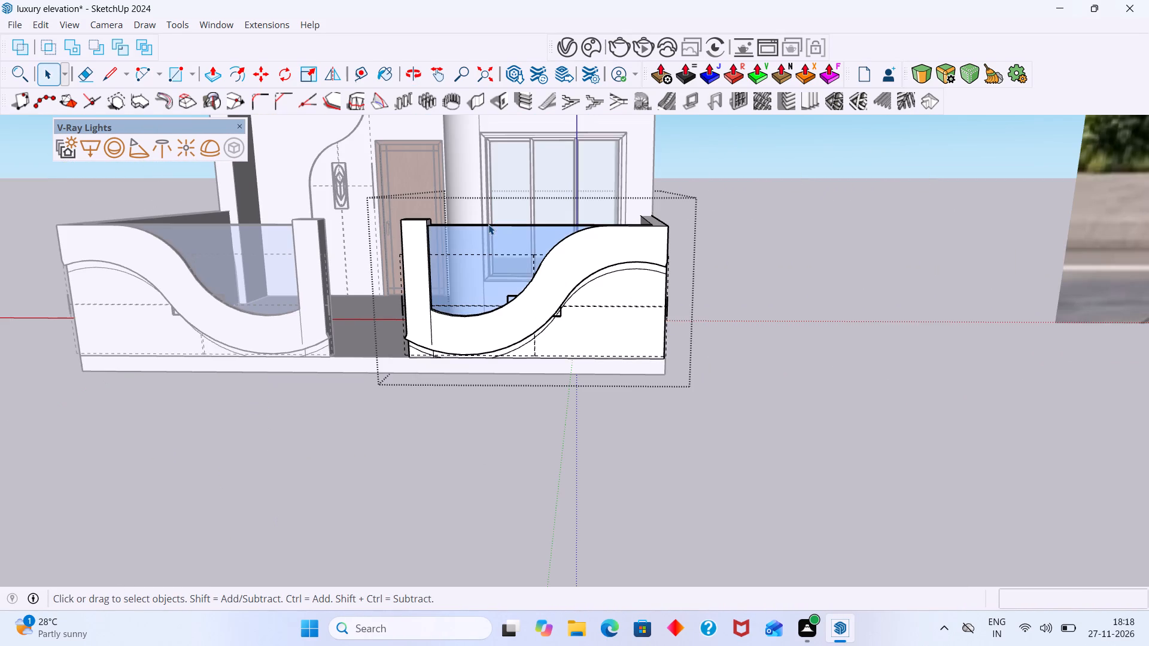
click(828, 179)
Delete the front and top faces of the blue glass panel inside the mirrored wall group.
middle_drag(462, 294, 512, 407)
scroll(509, 354, up, 3)
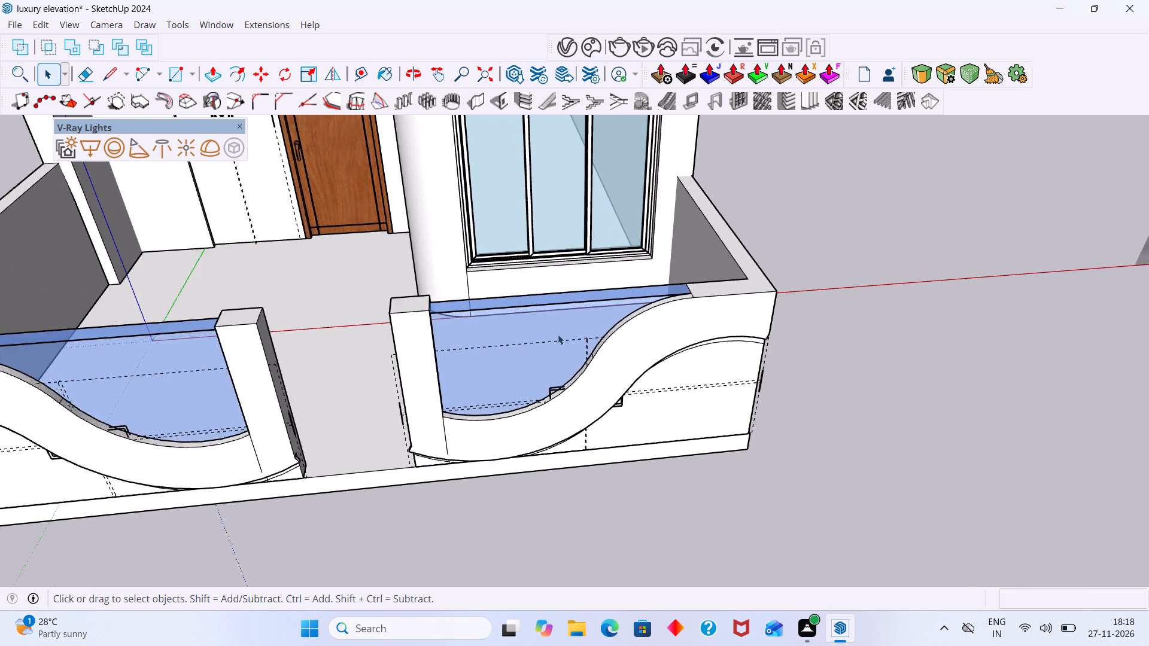
scroll(558, 334, up, 4)
scroll(578, 281, up, 6)
click(566, 296)
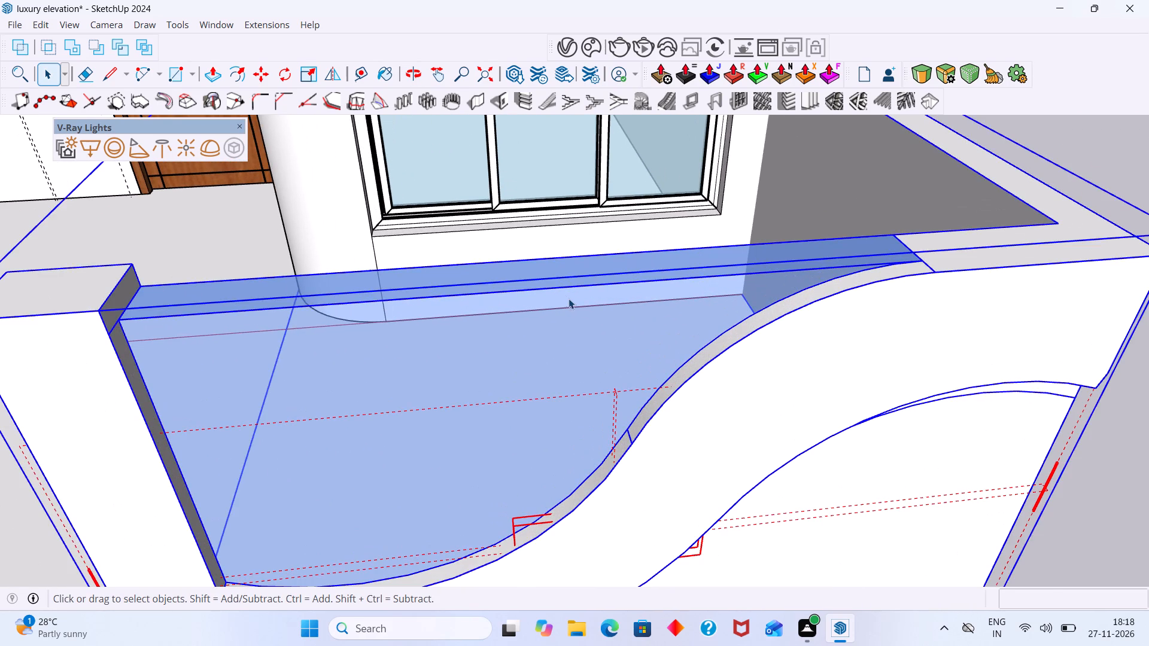
double_click(580, 307)
click(591, 327)
key(Delete)
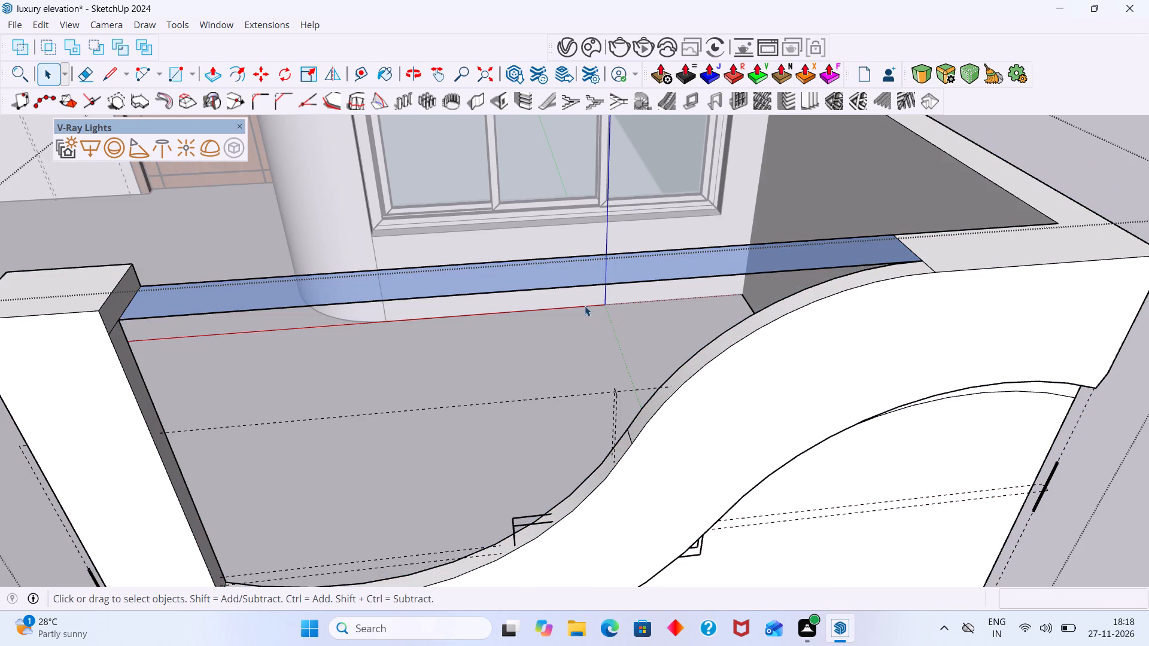
click(584, 278)
scroll(507, 285, down, 1)
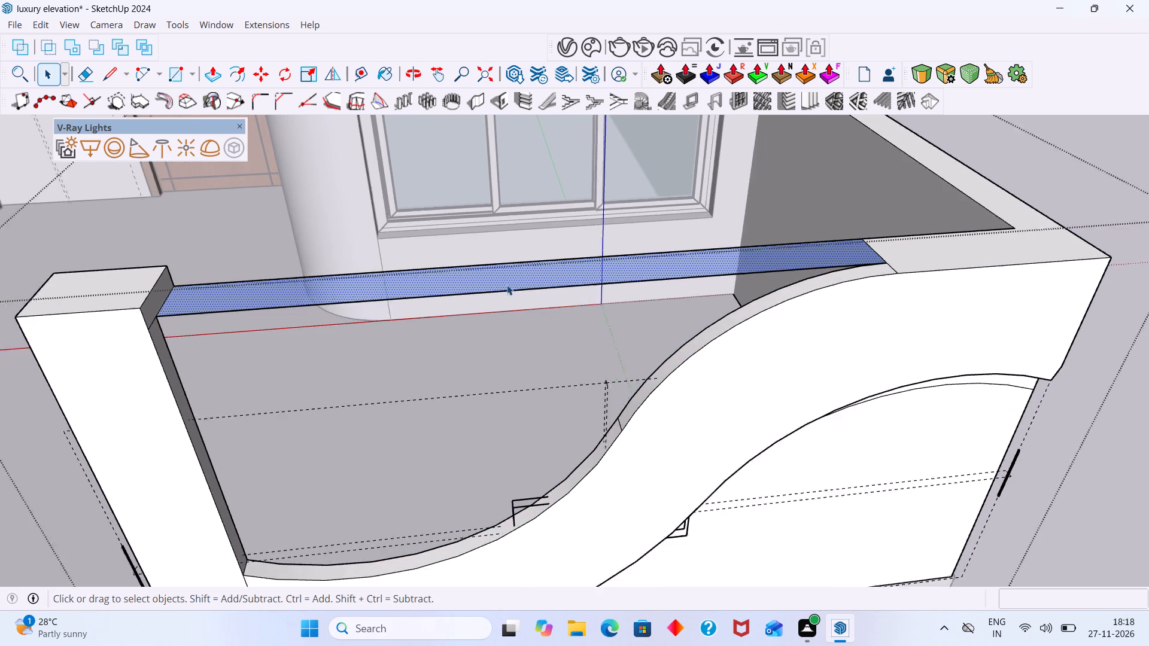
scroll(507, 285, down, 9)
scroll(610, 286, up, 13)
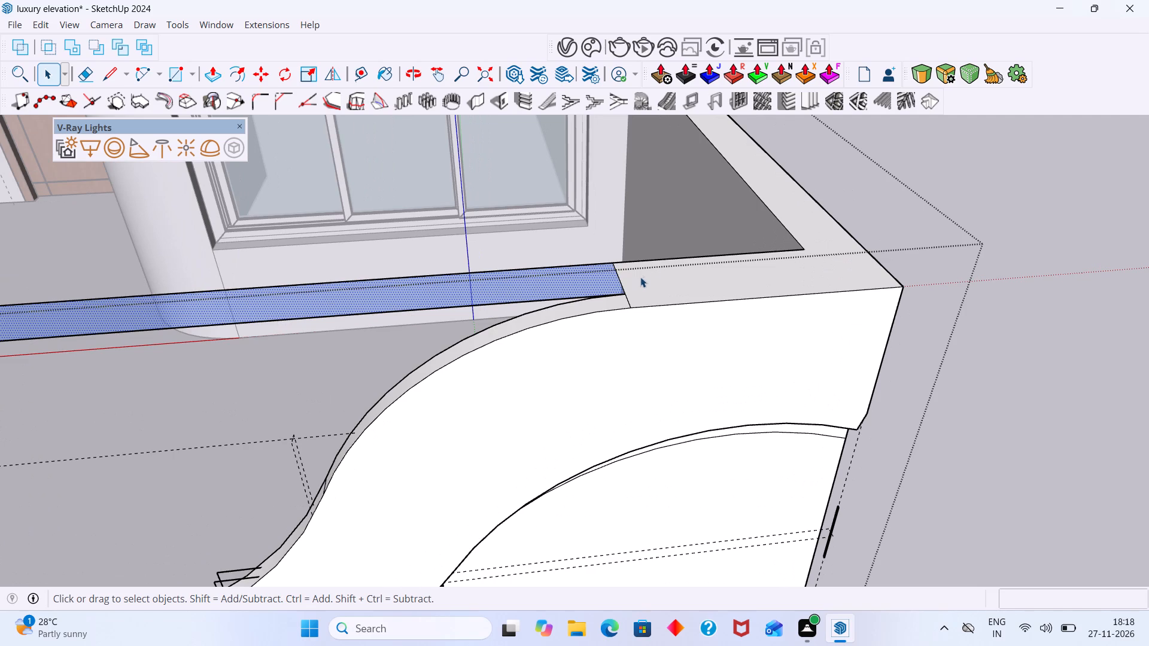
scroll(585, 276, up, 4)
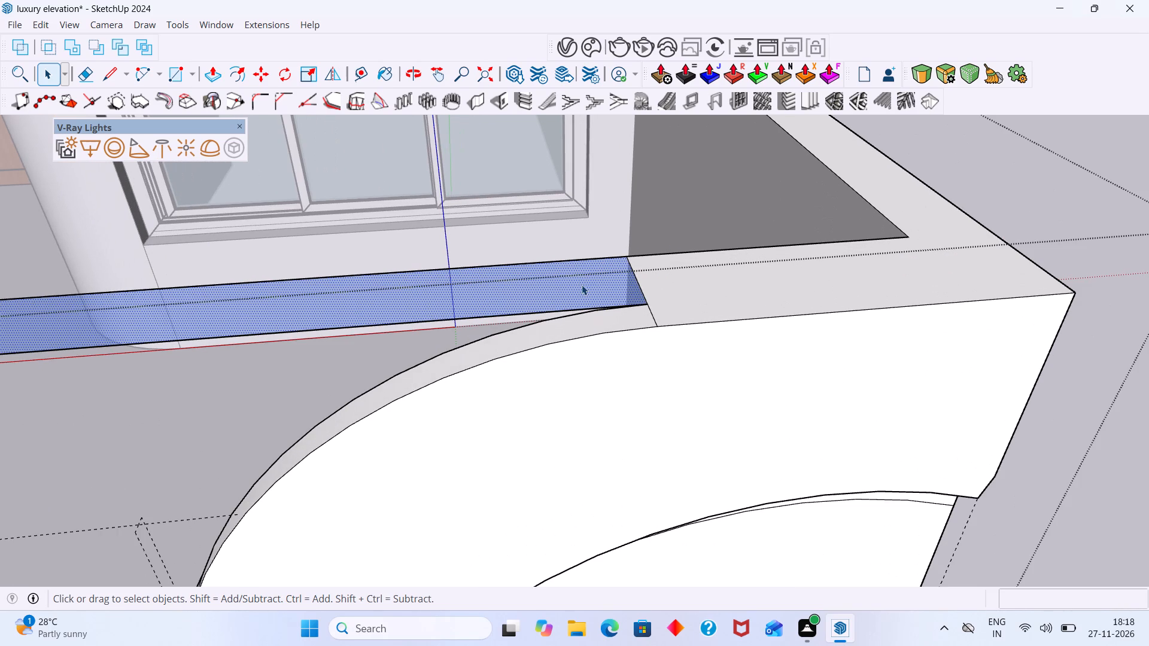
key(Delete)
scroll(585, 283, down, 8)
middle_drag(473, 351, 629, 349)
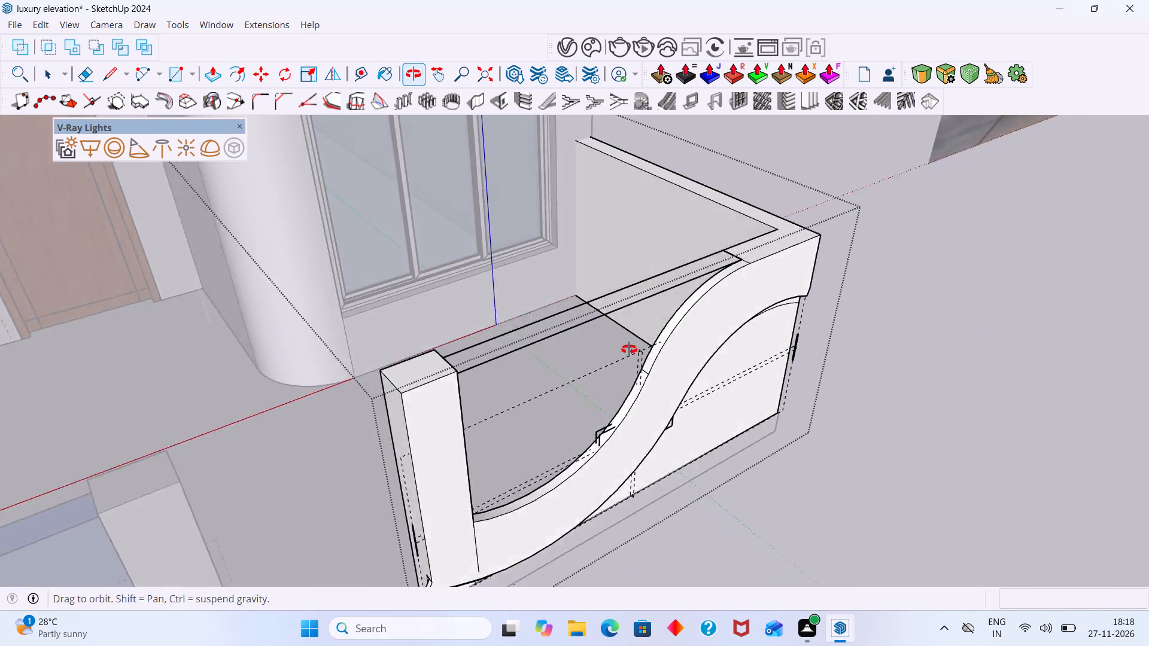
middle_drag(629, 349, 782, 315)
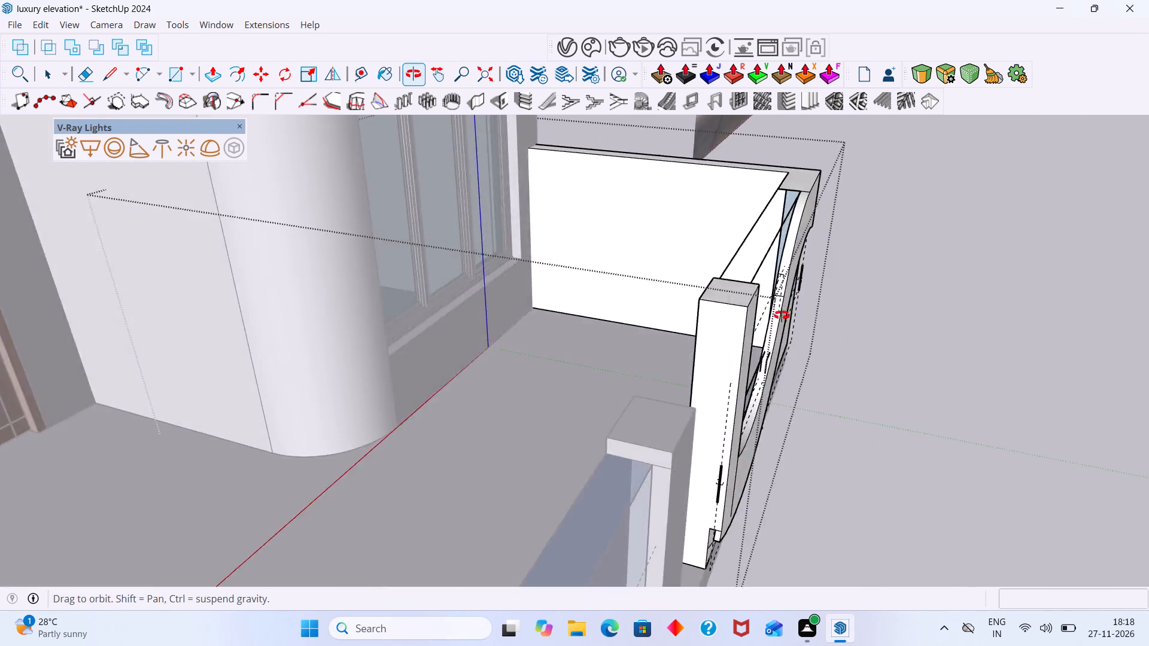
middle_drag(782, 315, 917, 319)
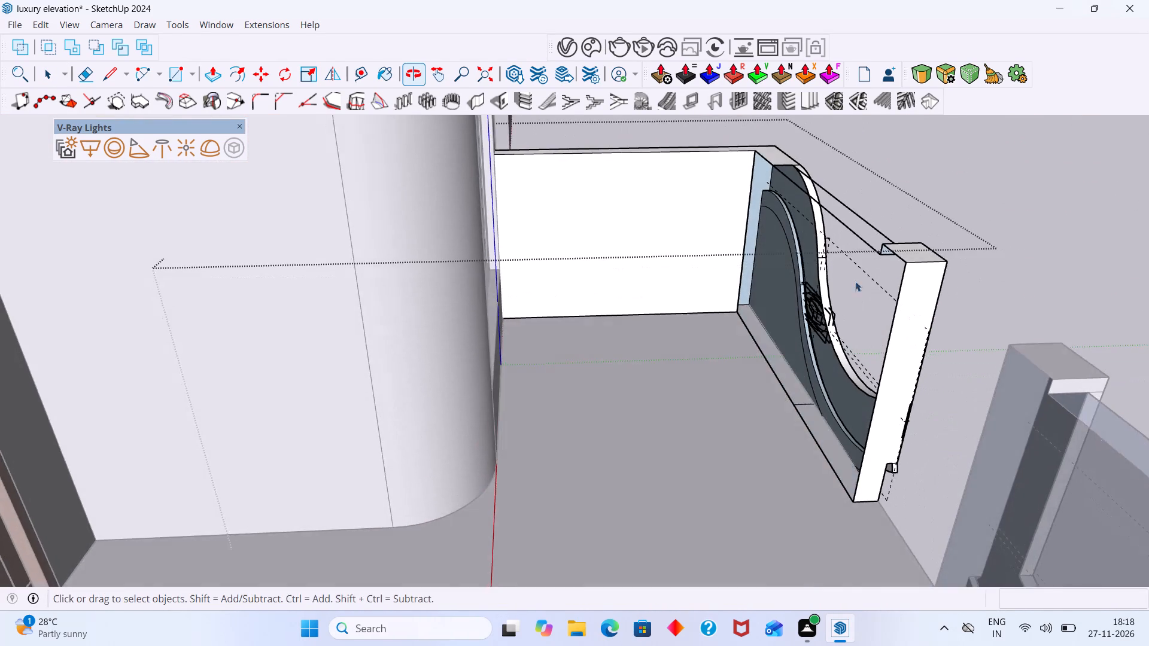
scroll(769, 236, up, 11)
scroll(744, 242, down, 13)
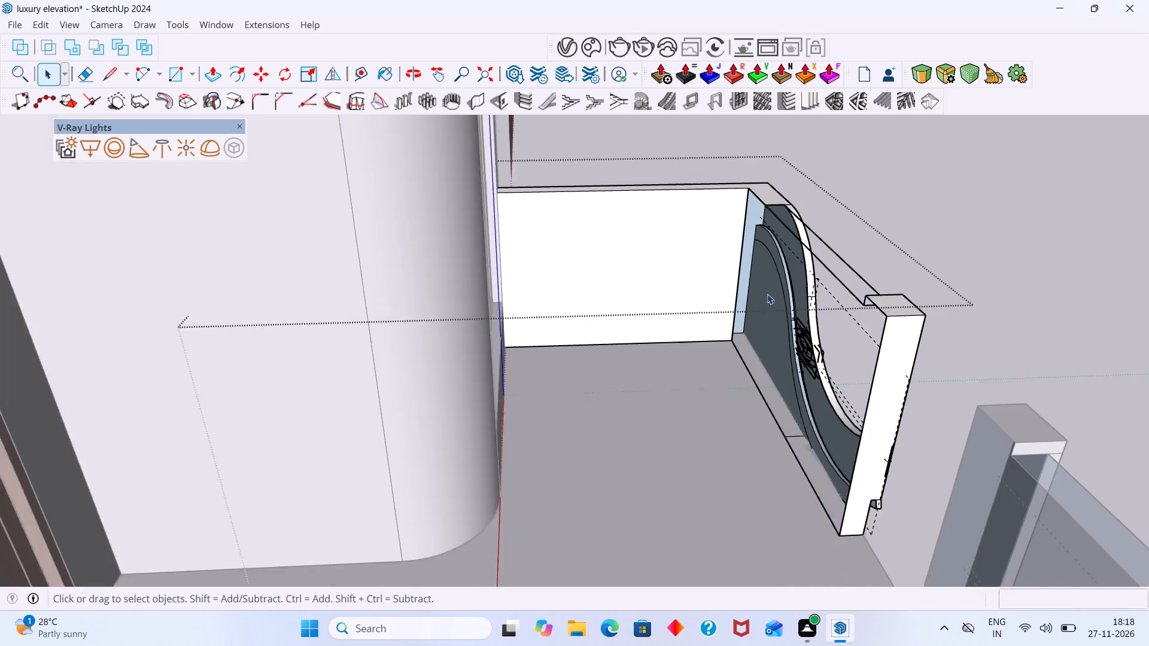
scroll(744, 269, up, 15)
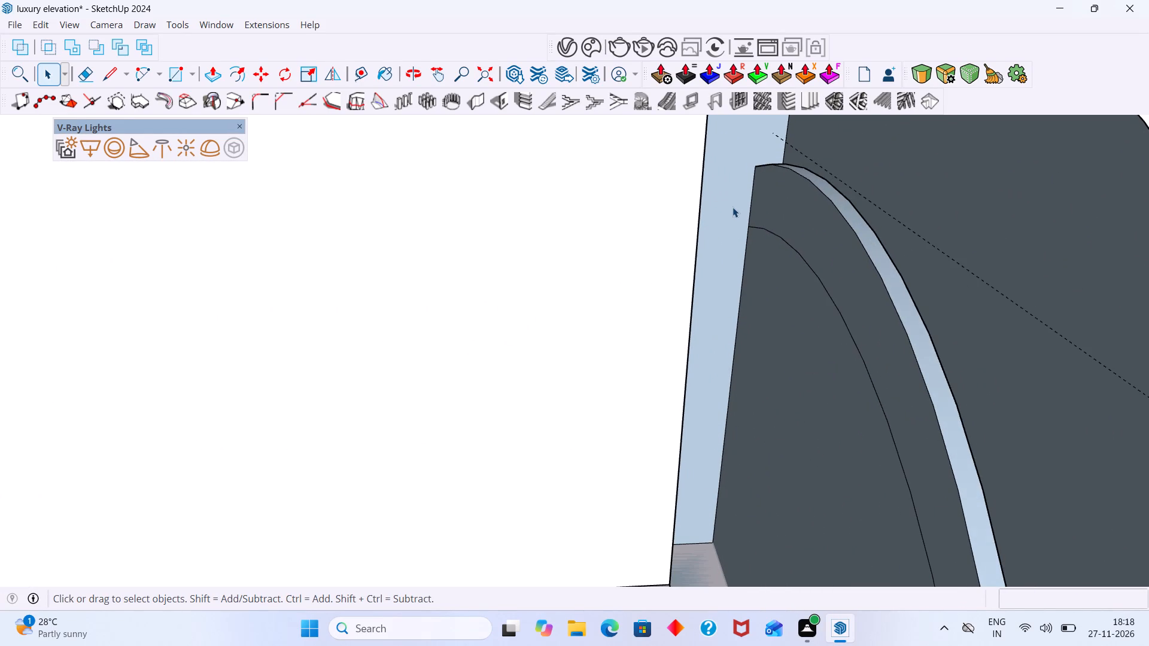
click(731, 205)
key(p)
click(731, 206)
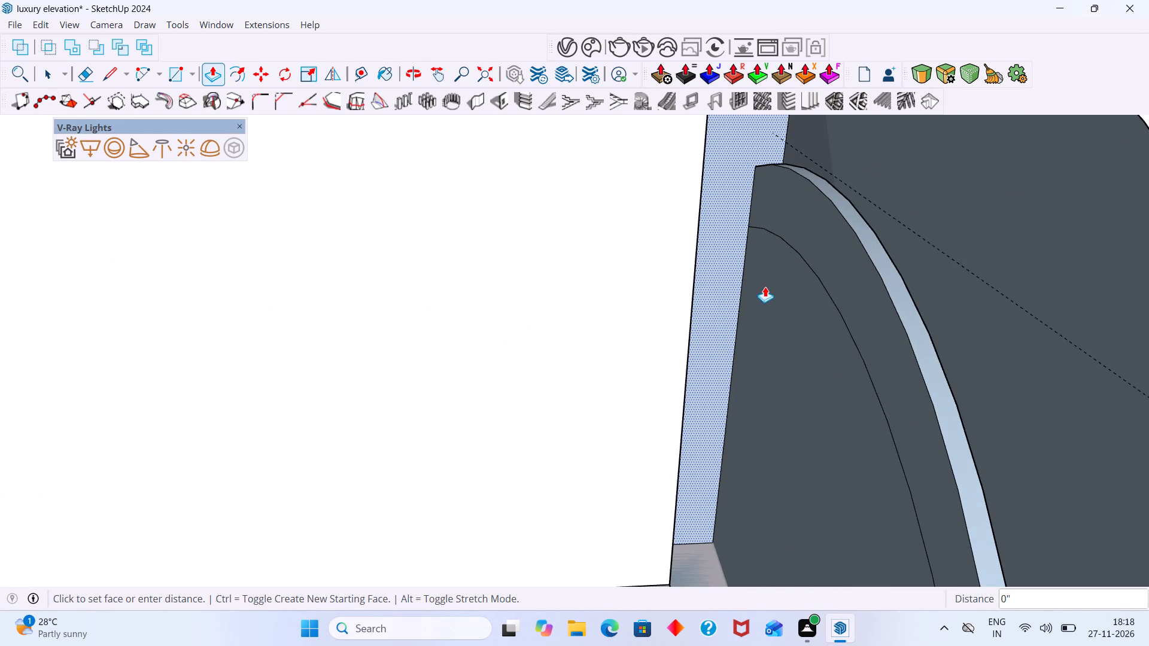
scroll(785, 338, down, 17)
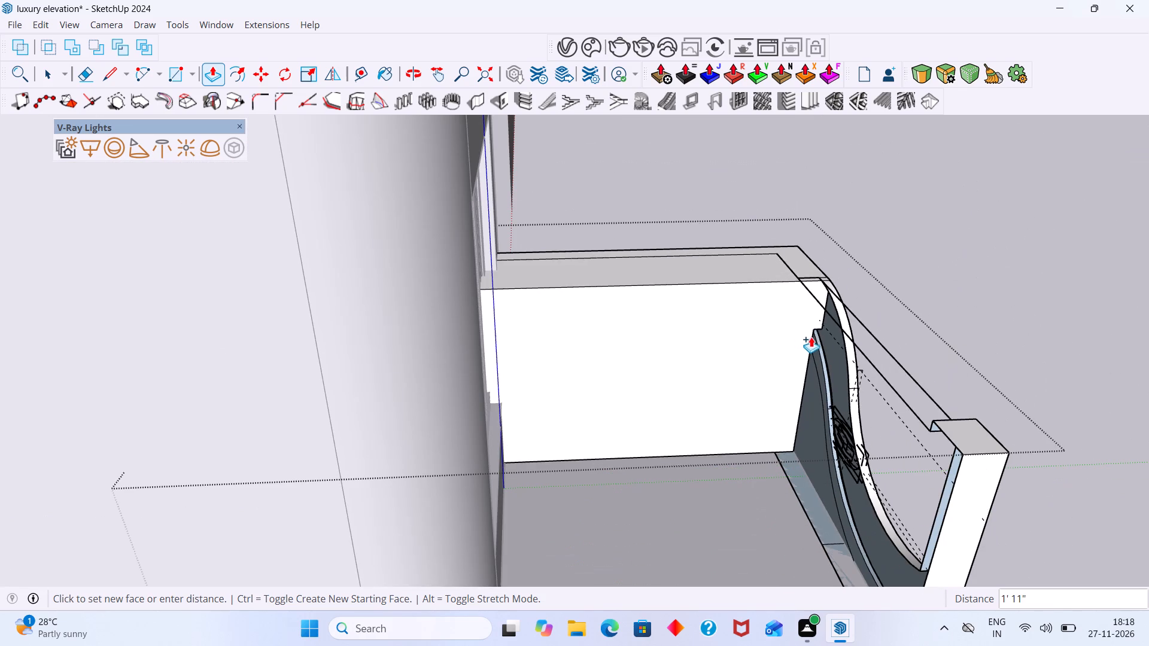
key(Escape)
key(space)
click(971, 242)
Draw a rectangle about 7' 5" by 4' across the mirrored wall's open back, from the side wall's top corner to the post's base.
middle_drag(841, 301, 842, 264)
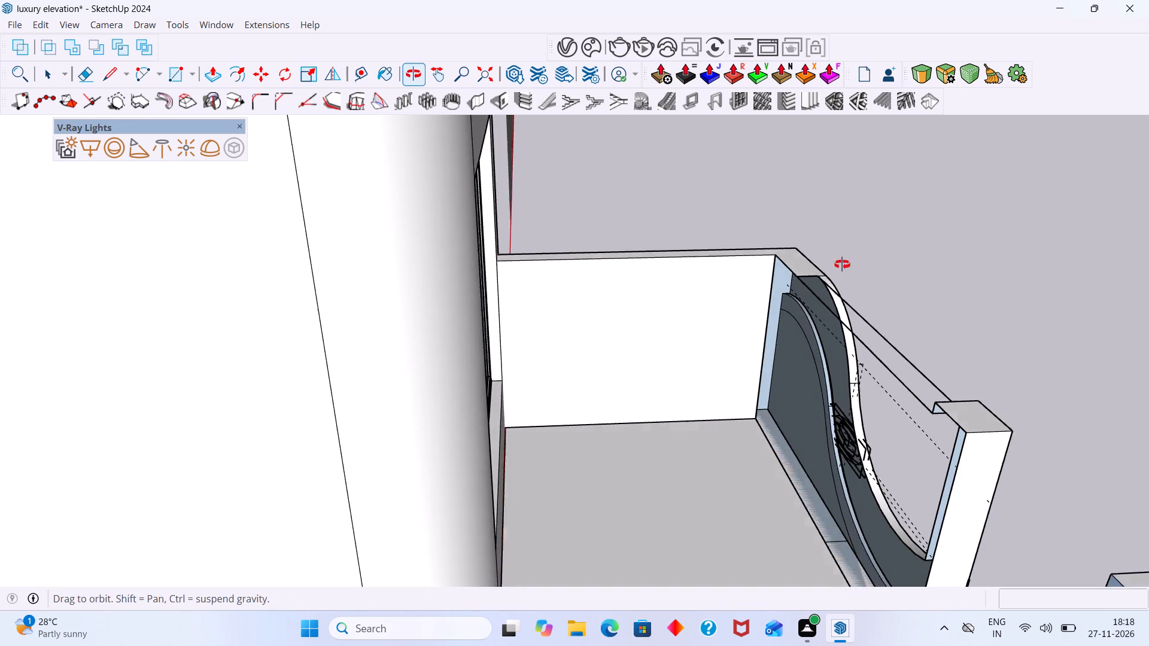
middle_drag(842, 264, 835, 231)
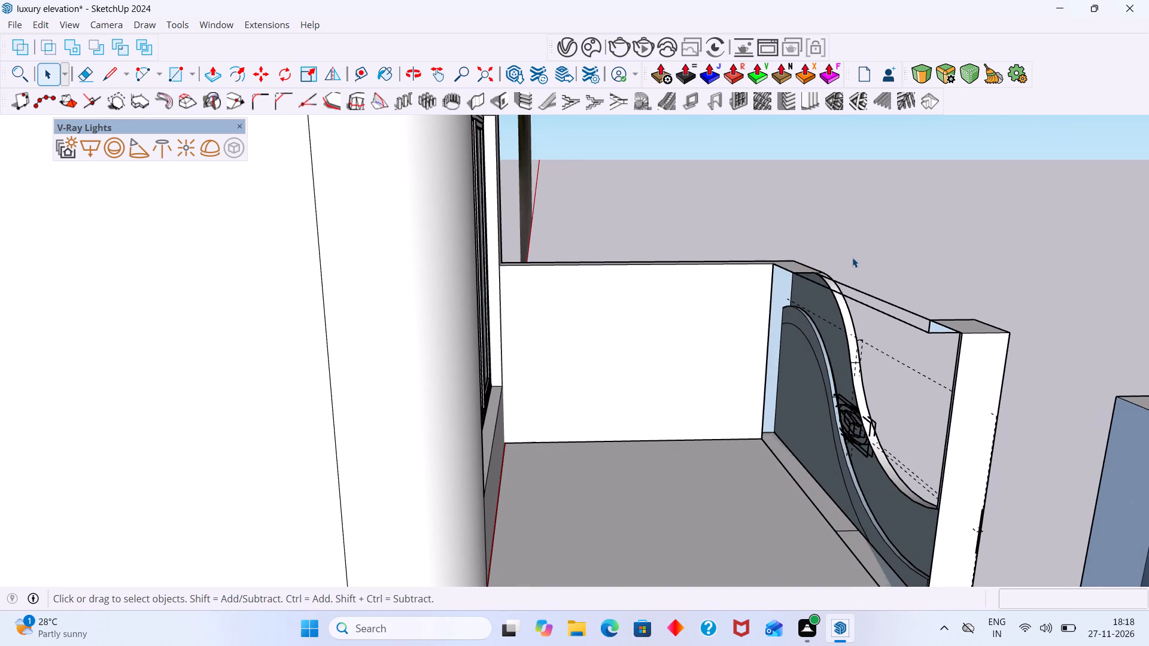
key(r)
click(776, 263)
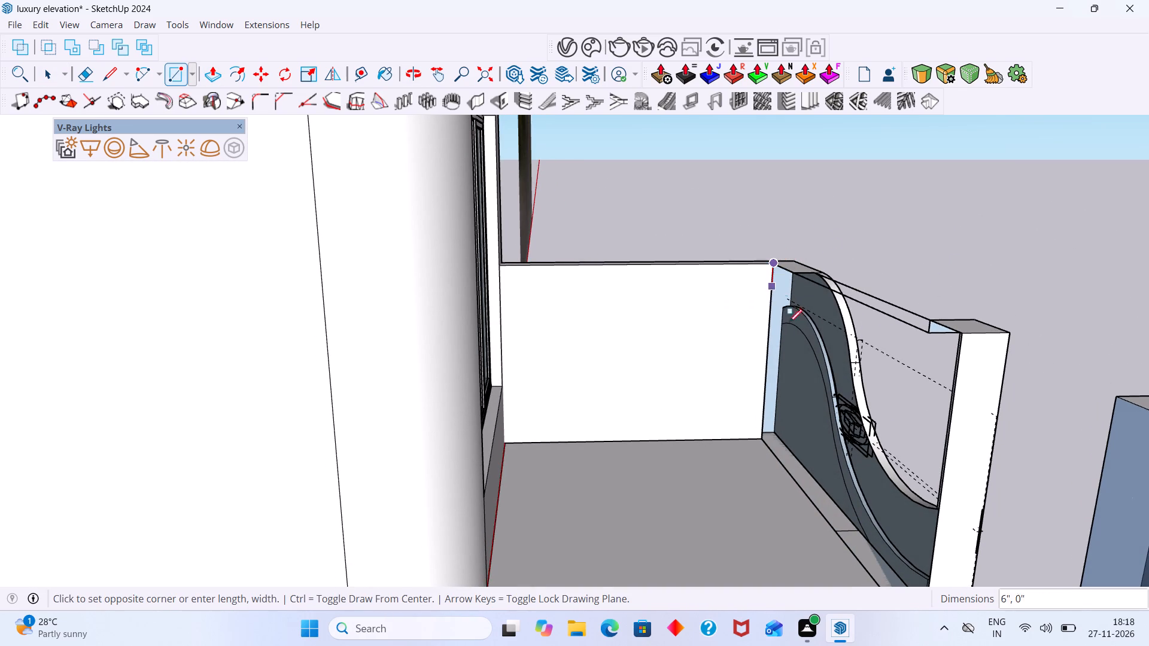
scroll(863, 429, down, 2)
middle_drag(859, 453, 862, 319)
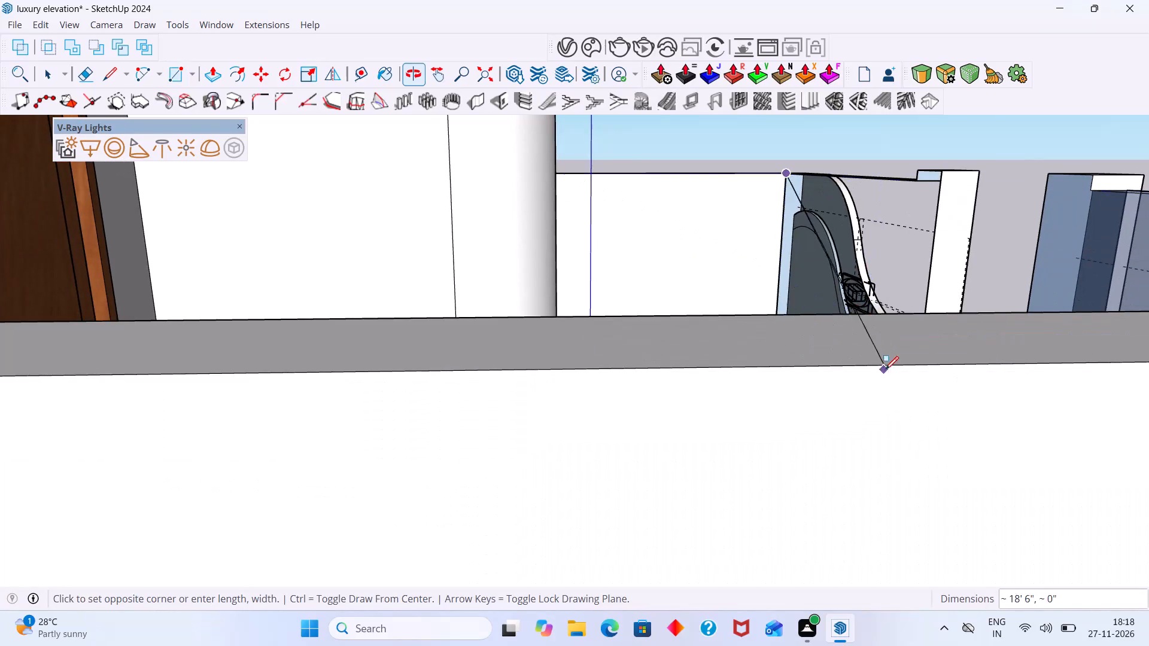
middle_drag(892, 337, 952, 438)
scroll(816, 178, up, 3)
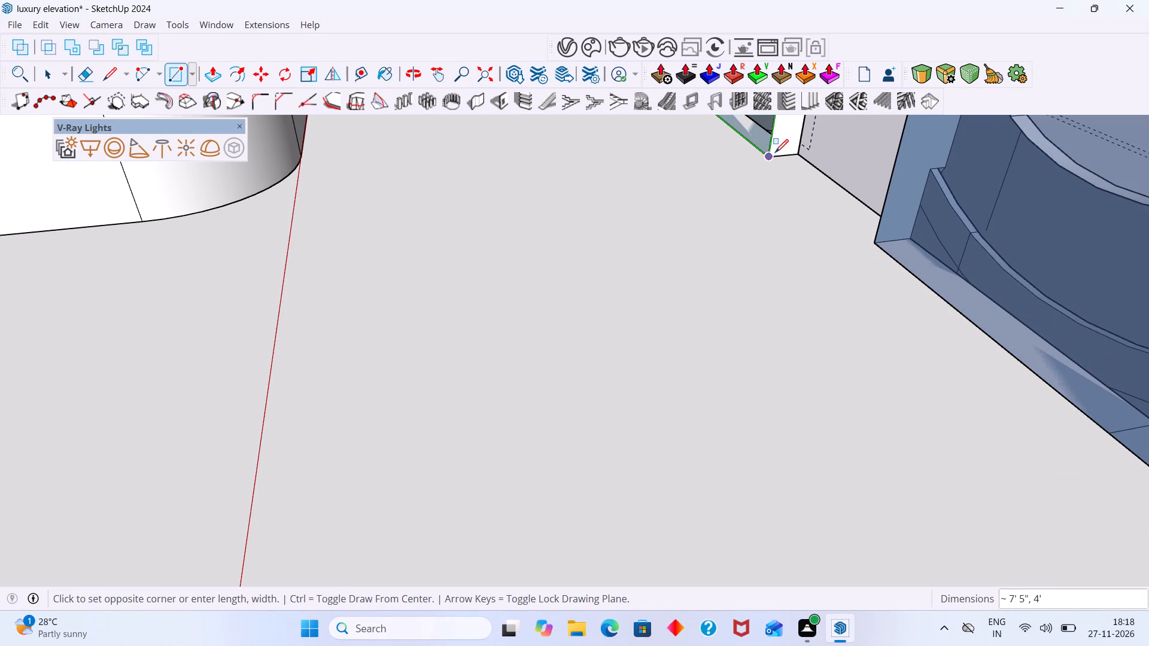
click(770, 155)
Draw a rectangle about 5' 3" by 5" covering the top strip of the mirrored wall's panel, between the post and the side wall.
scroll(772, 181, down, 16)
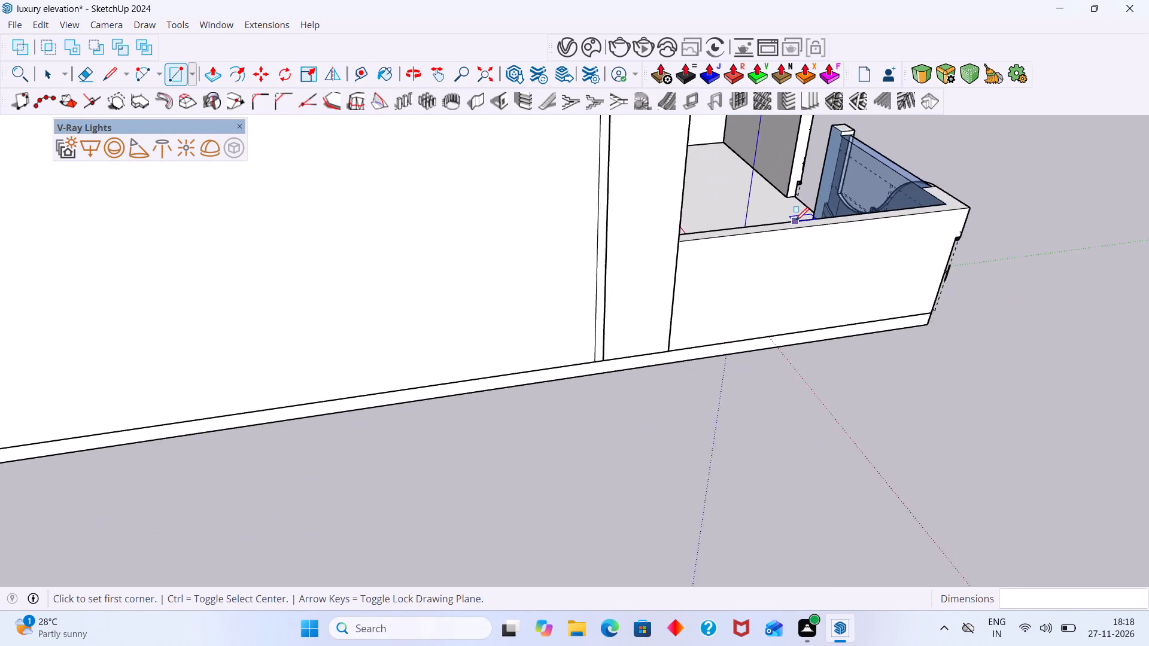
scroll(795, 221, down, 5)
middle_drag(804, 219, 497, 233)
middle_drag(928, 266, 791, 251)
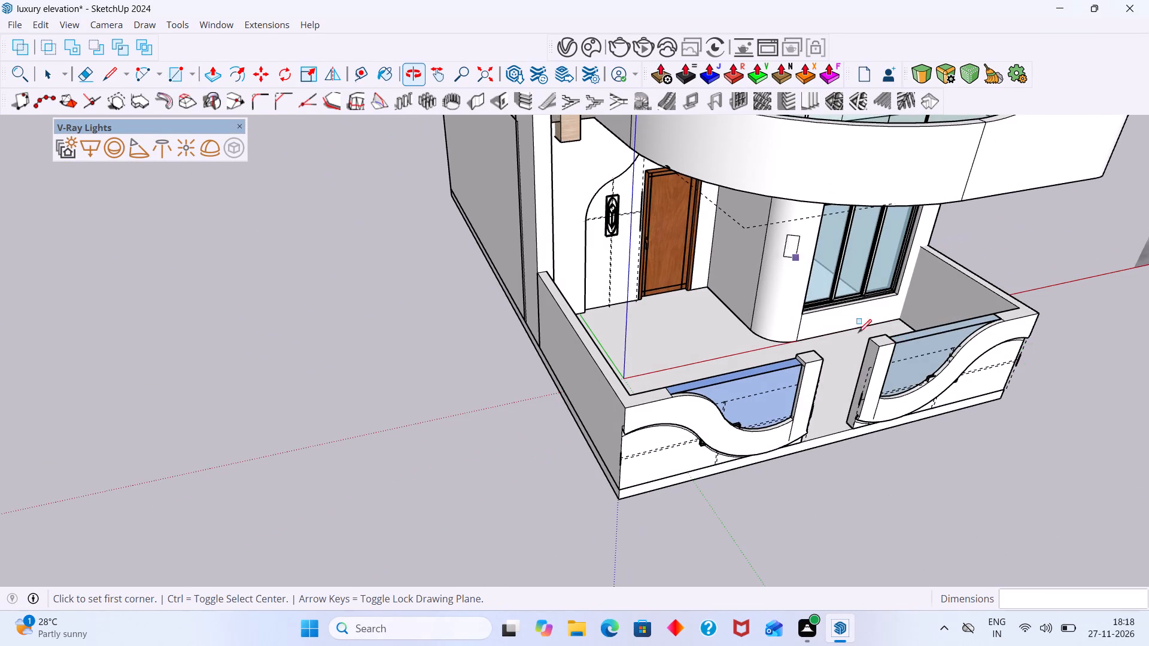
middle_drag(899, 362, 651, 232)
scroll(709, 249, up, 7)
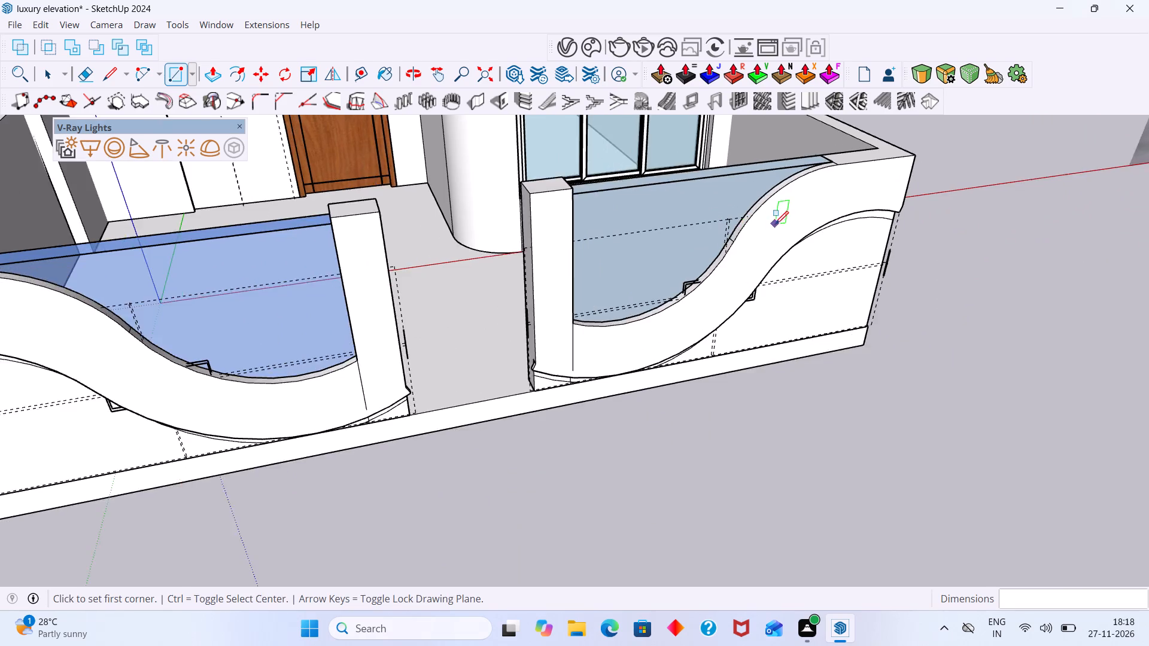
middle_drag(775, 224, 837, 263)
scroll(827, 131, up, 9)
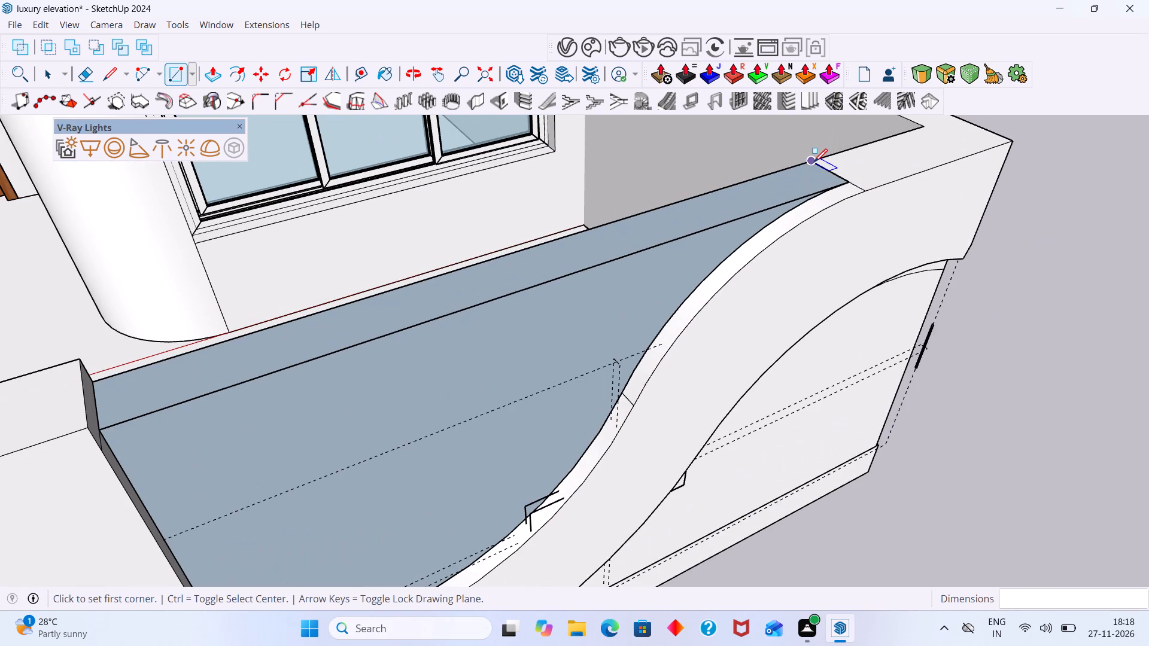
click(813, 162)
scroll(405, 301, down, 2)
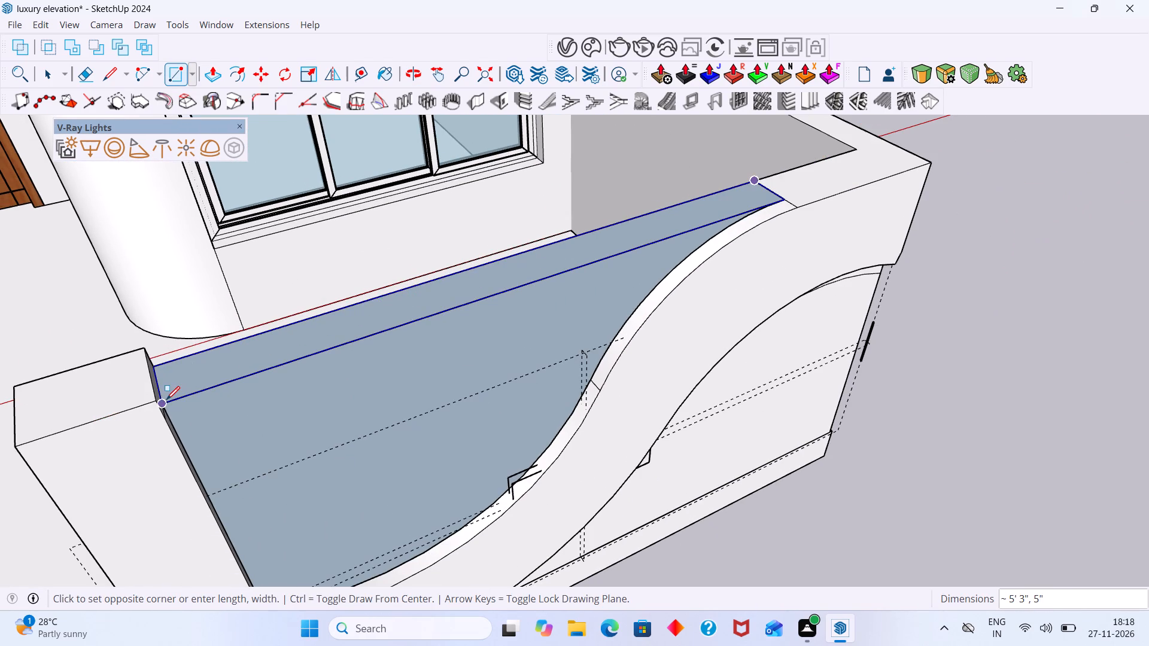
scroll(163, 404, up, 7)
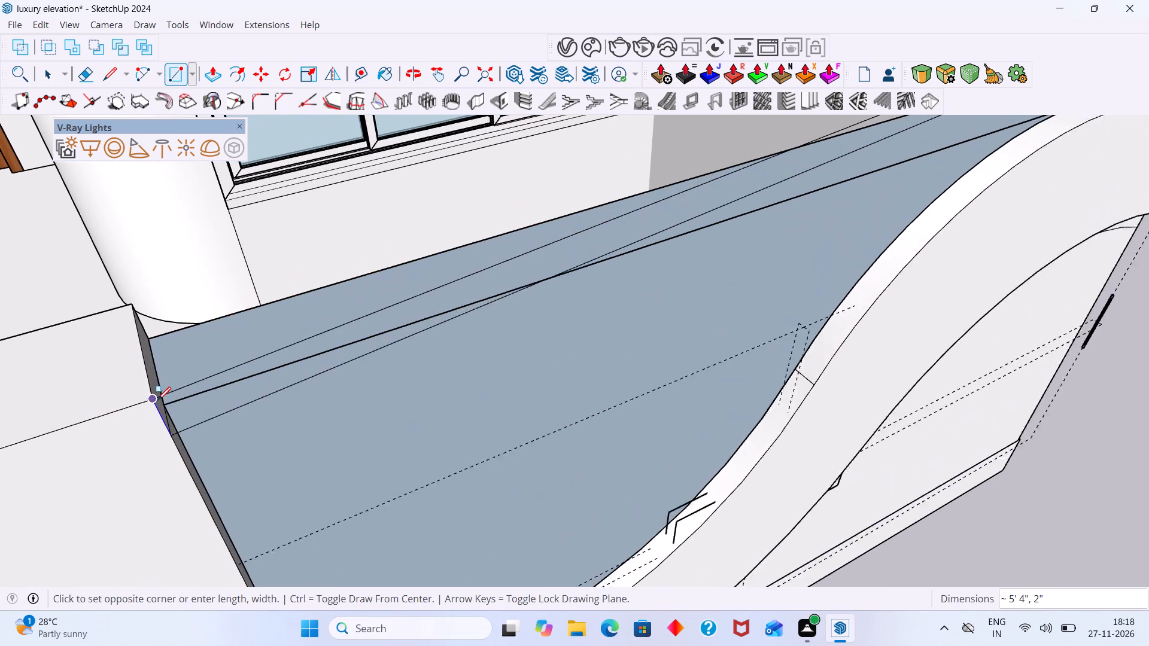
scroll(157, 400, up, 1)
click(168, 404)
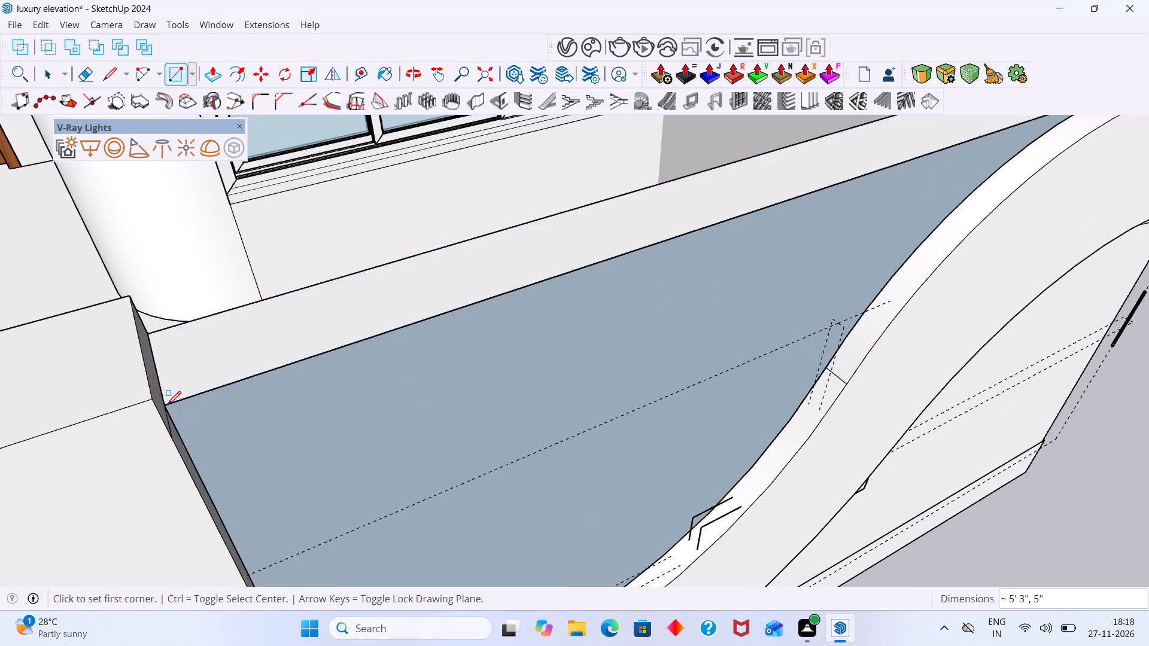
scroll(346, 367, down, 14)
middle_drag(567, 353, 564, 260)
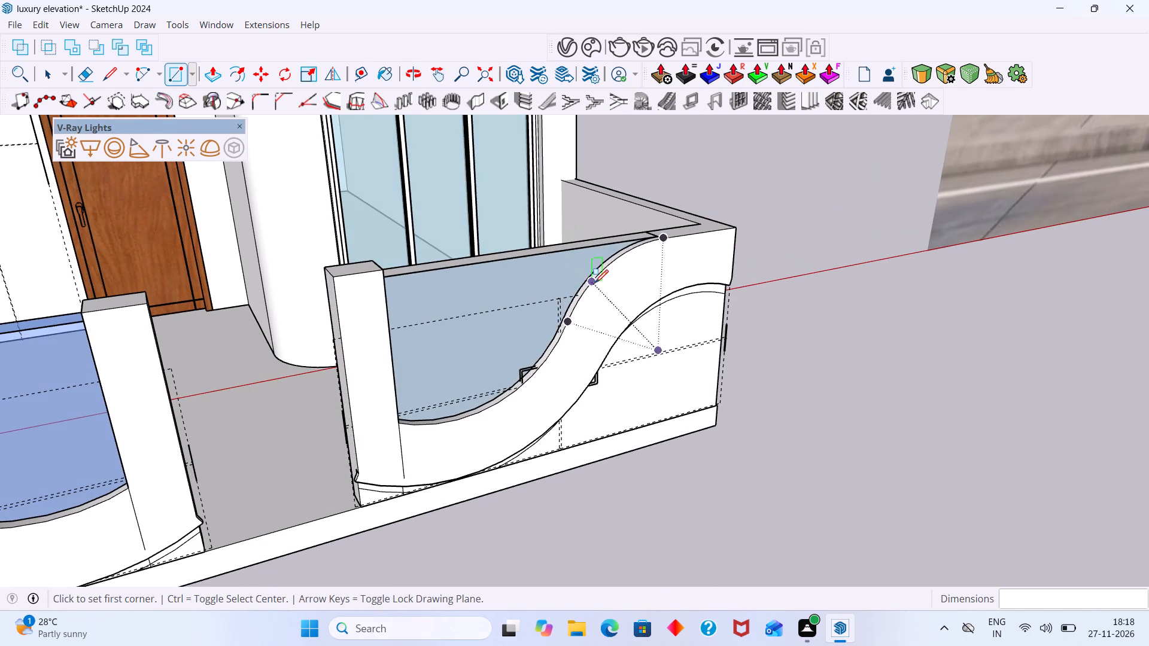
key(space)
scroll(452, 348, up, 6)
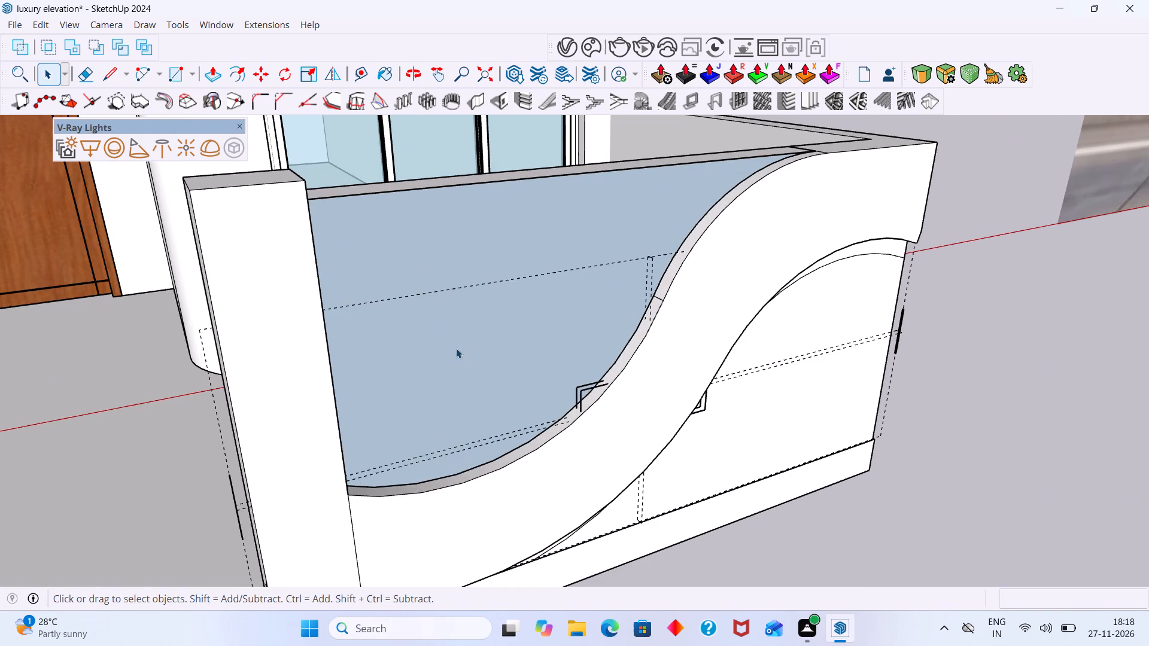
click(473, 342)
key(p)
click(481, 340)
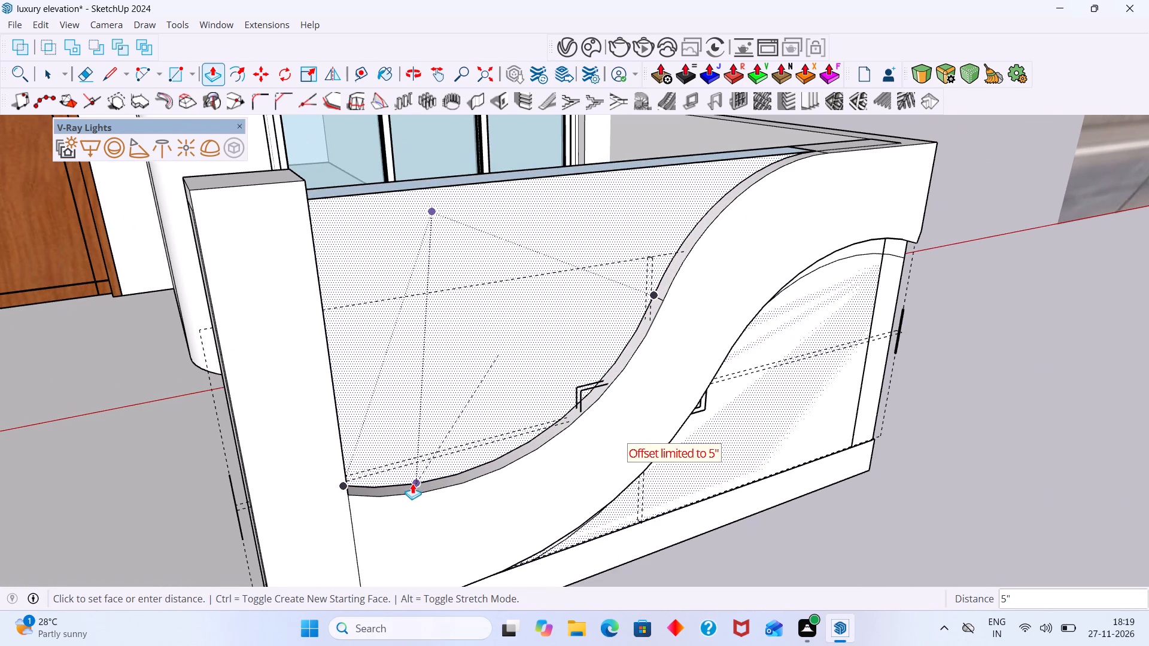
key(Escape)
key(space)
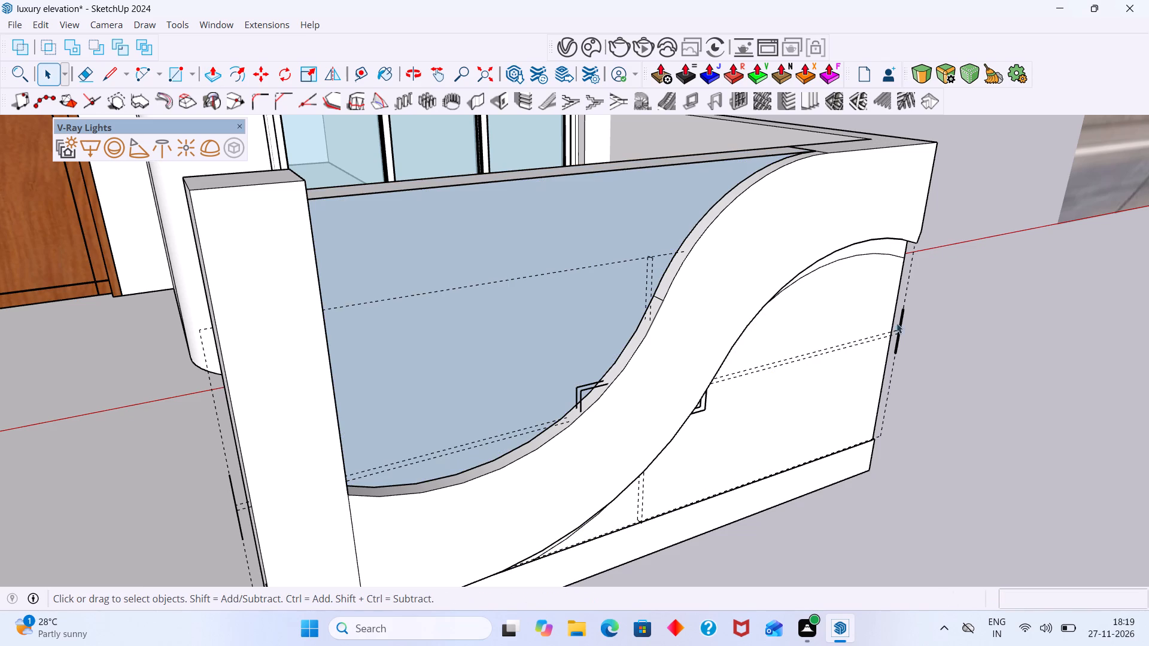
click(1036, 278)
Examine the mirrored wall's blue panel face and the top strip behind the S-curve from several angles.
scroll(764, 173, up, 2)
middle_drag(740, 188, 785, 126)
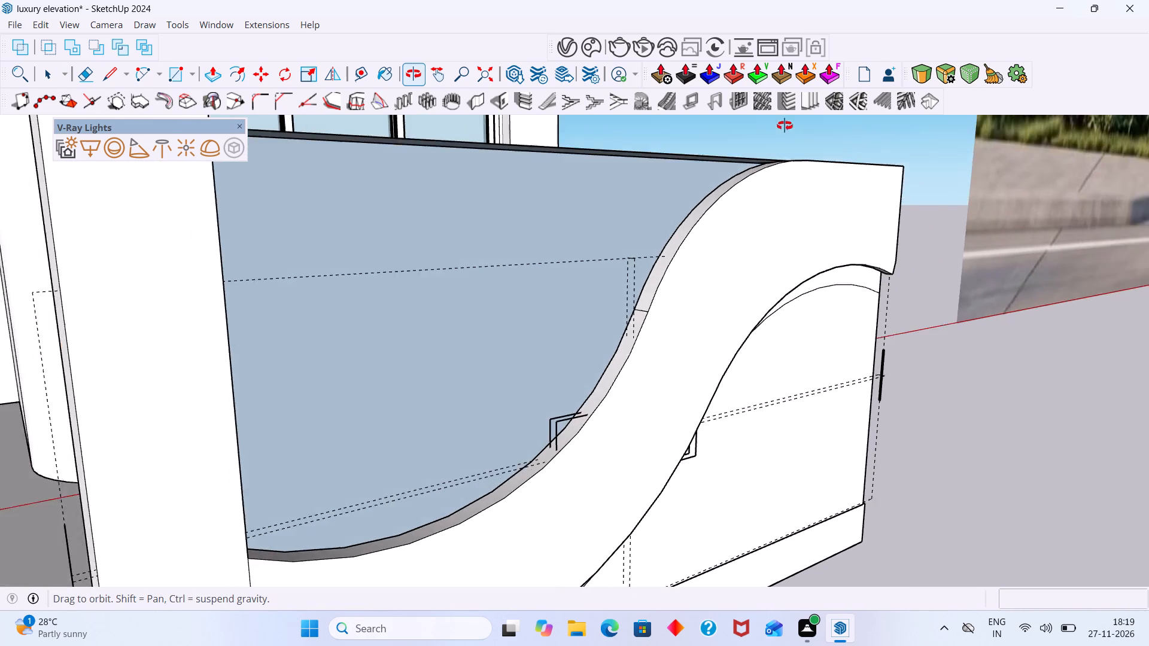
middle_drag(785, 126, 692, 212)
middle_drag(443, 401, 215, 455)
scroll(269, 351, down, 2)
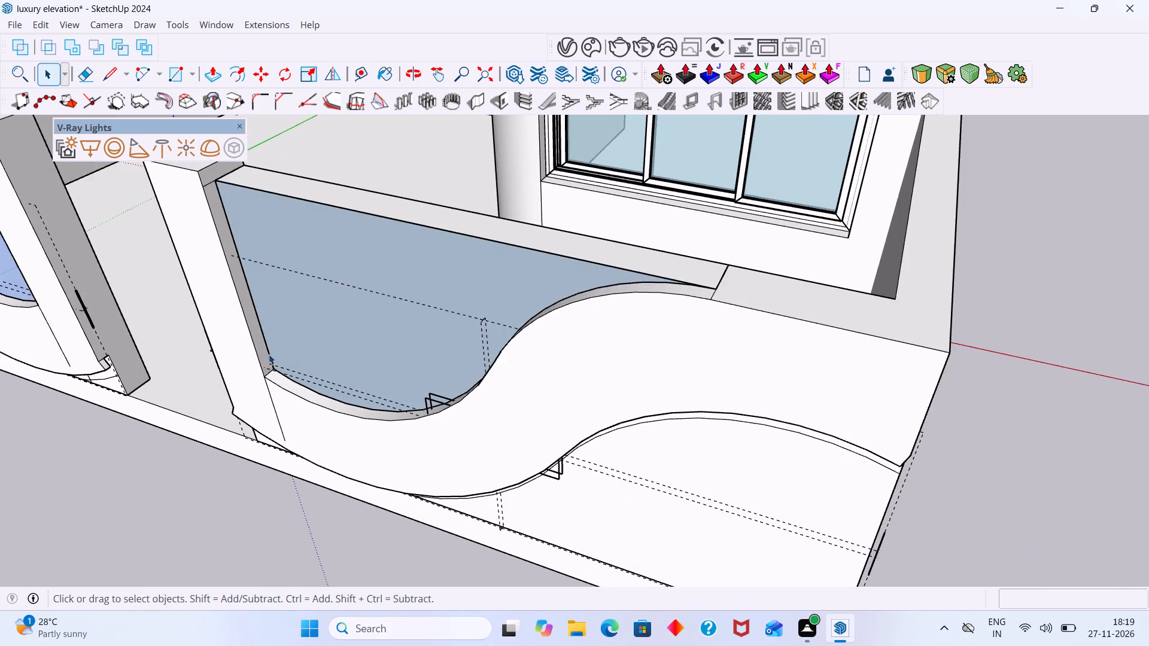
middle_drag(260, 379, 385, 364)
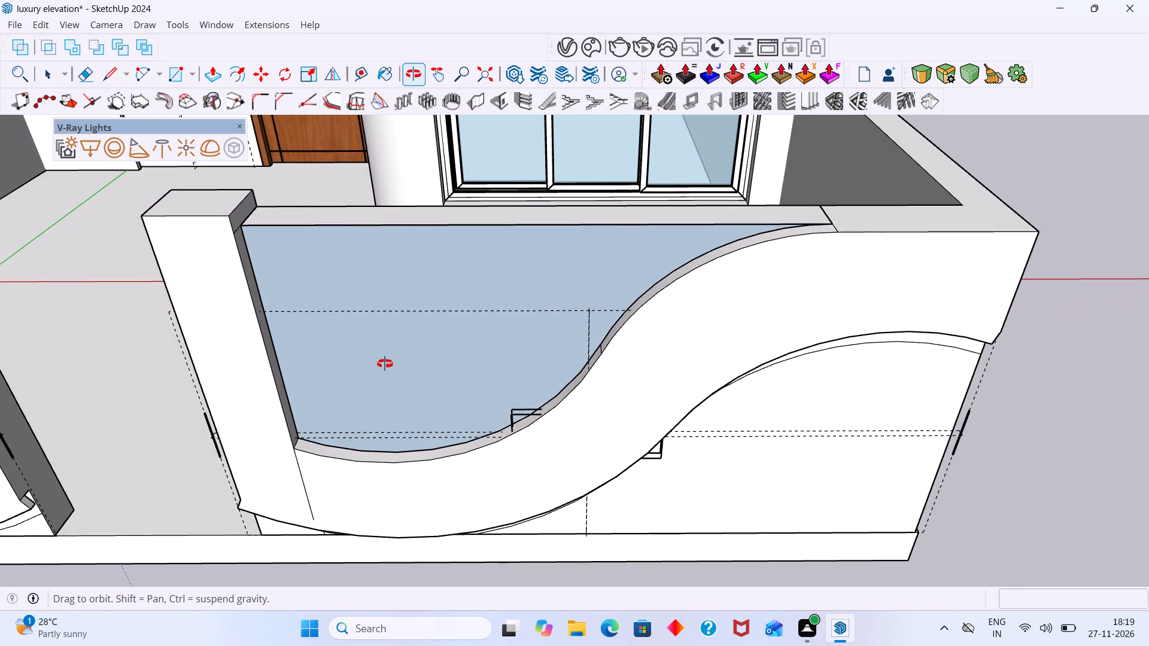
middle_drag(385, 364, 437, 347)
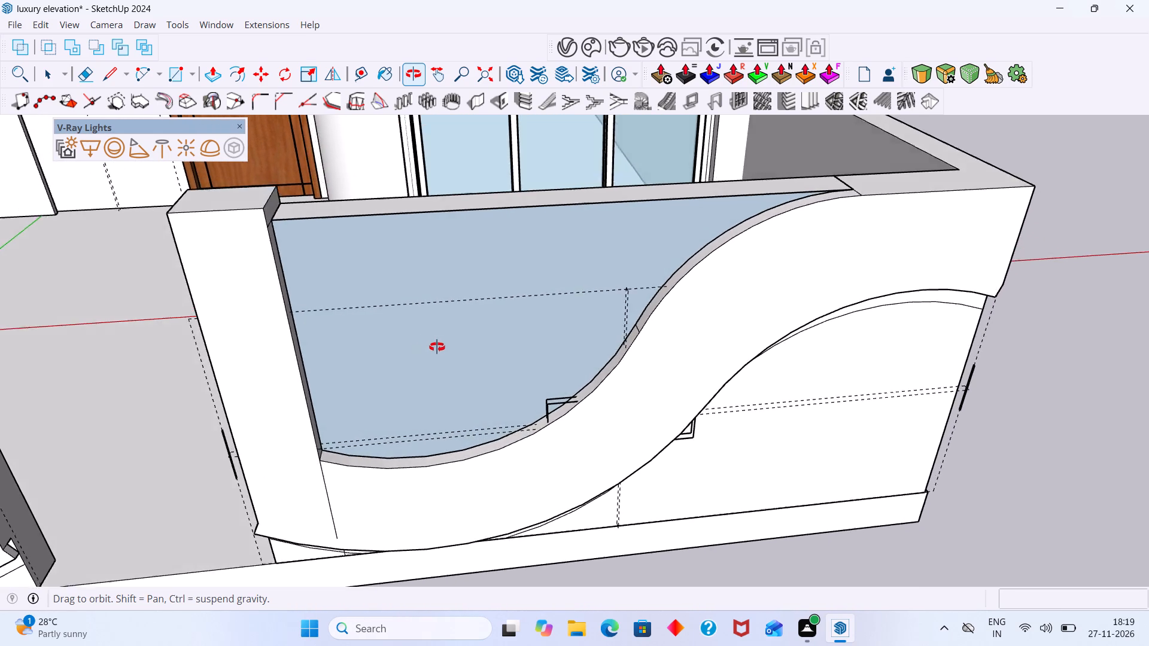
middle_drag(437, 347, 559, 305)
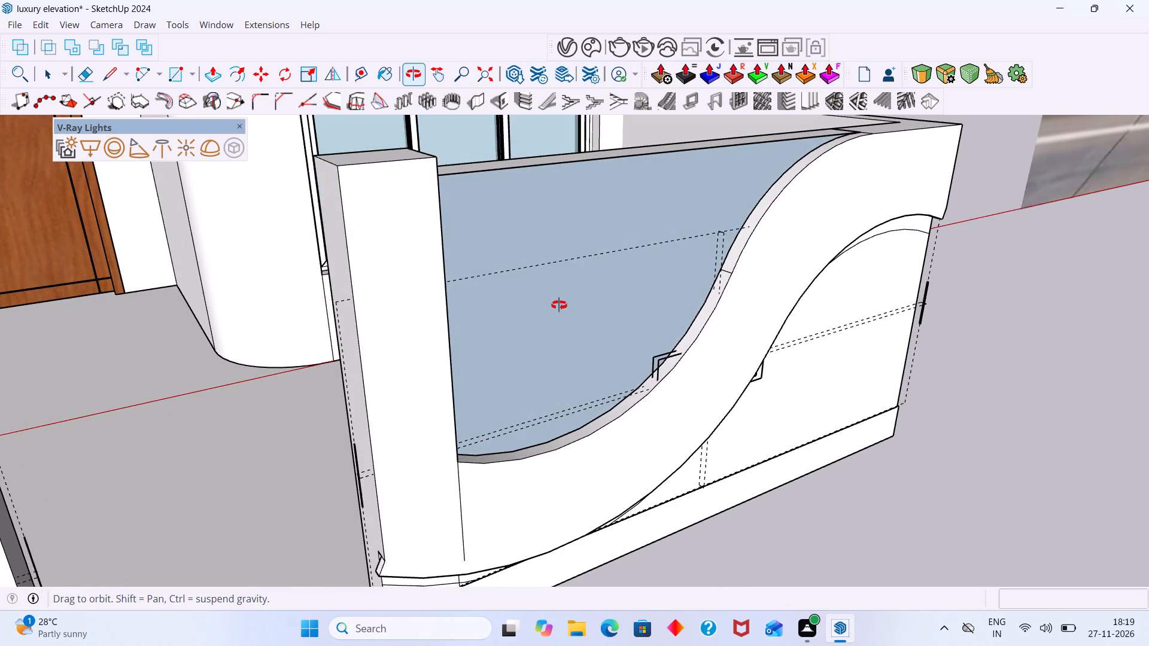
middle_drag(559, 305, 373, 325)
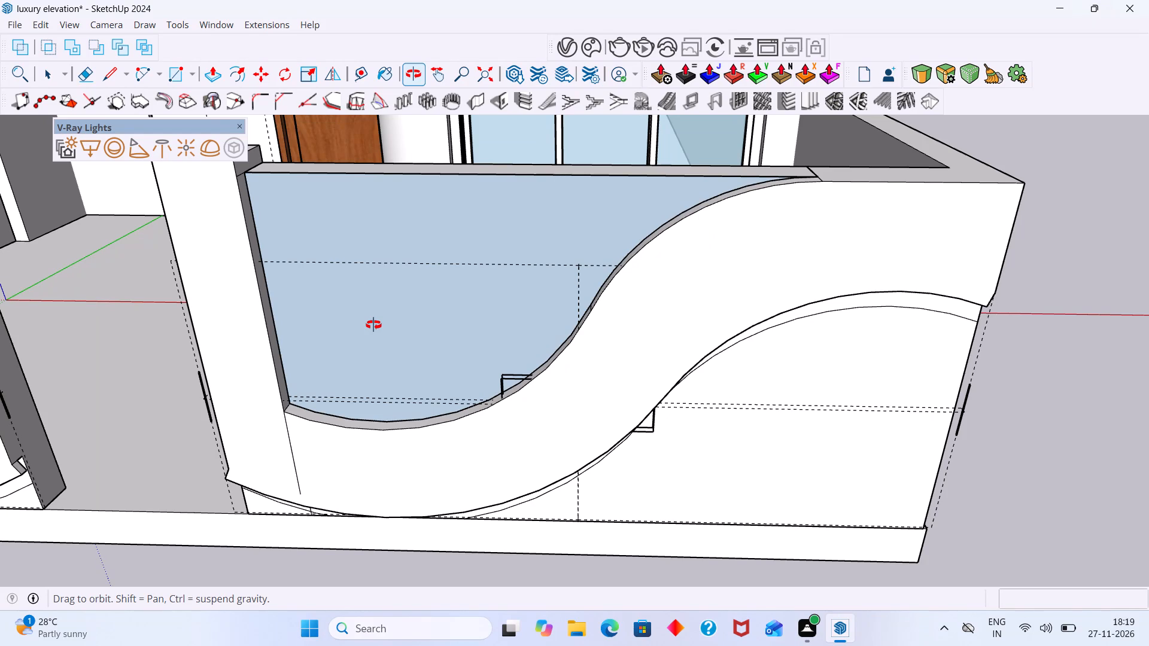
middle_drag(373, 325, 405, 322)
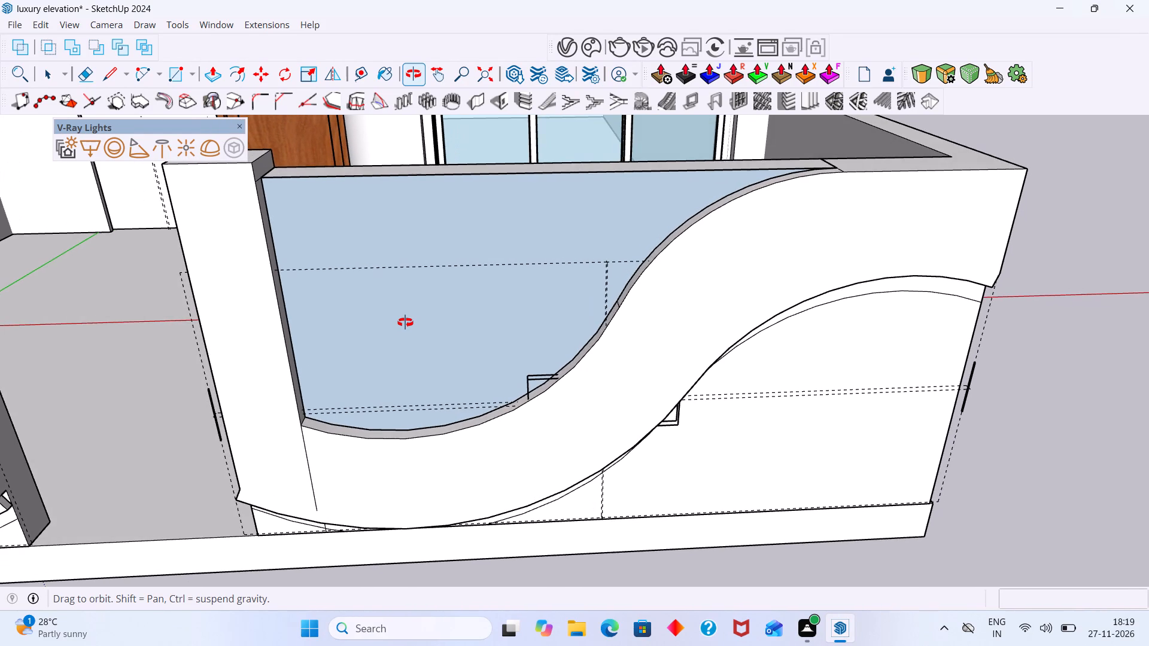
middle_drag(405, 322, 408, 321)
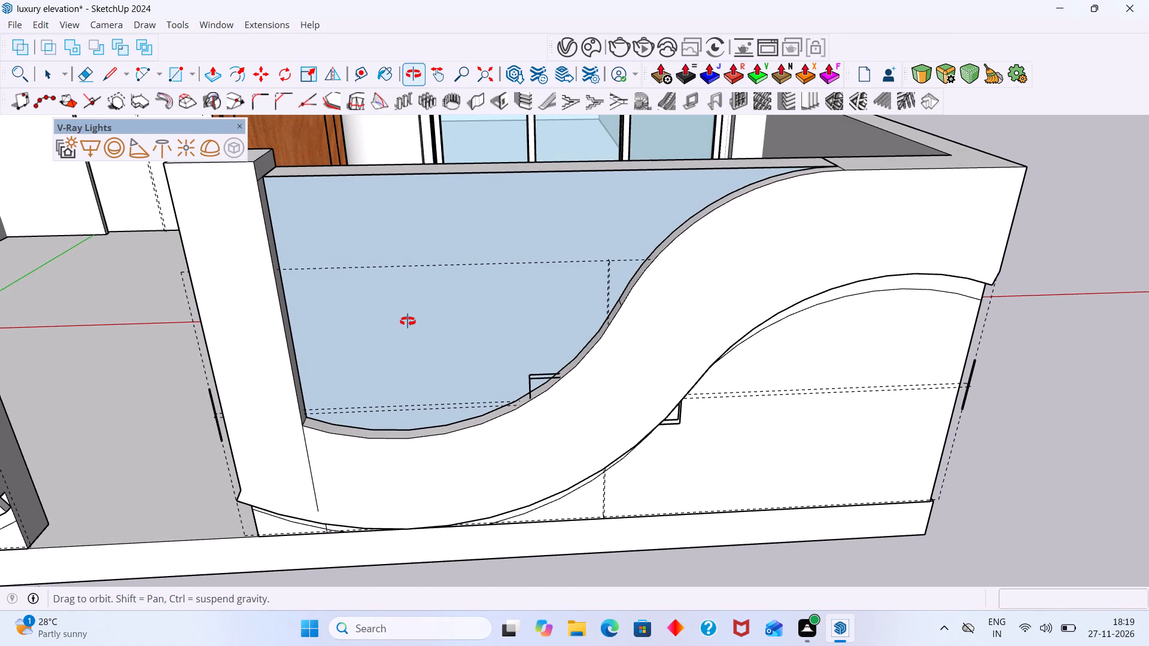
middle_drag(408, 321, 409, 321)
scroll(413, 320, down, 6)
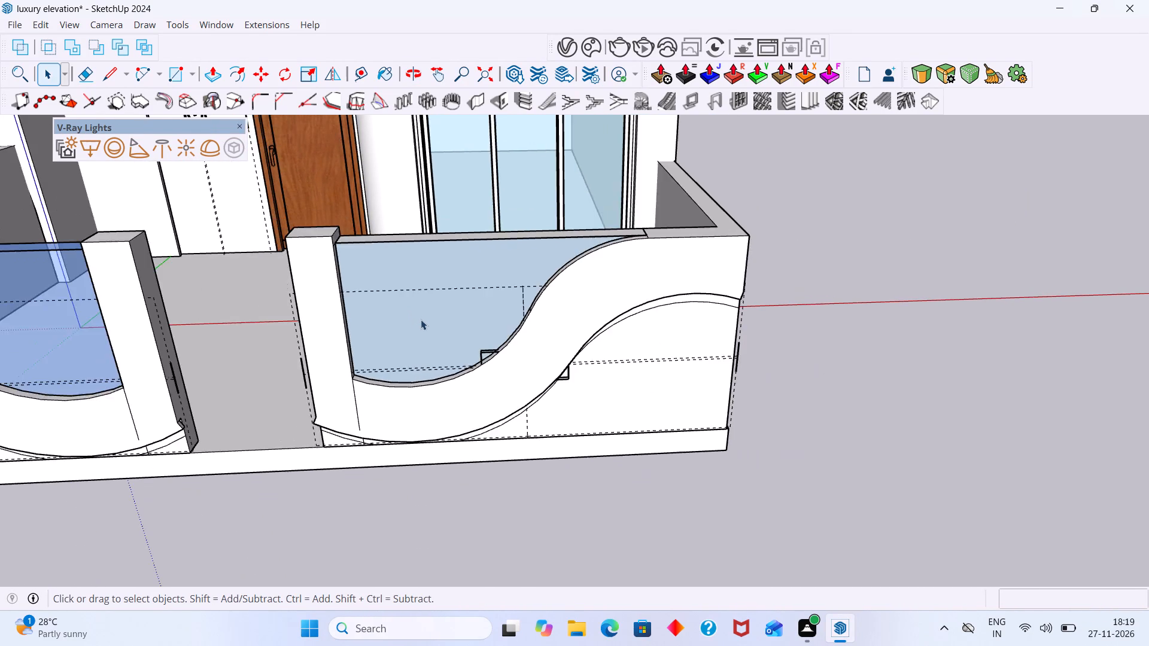
scroll(421, 319, down, 4)
click(823, 197)
scroll(465, 309, up, 5)
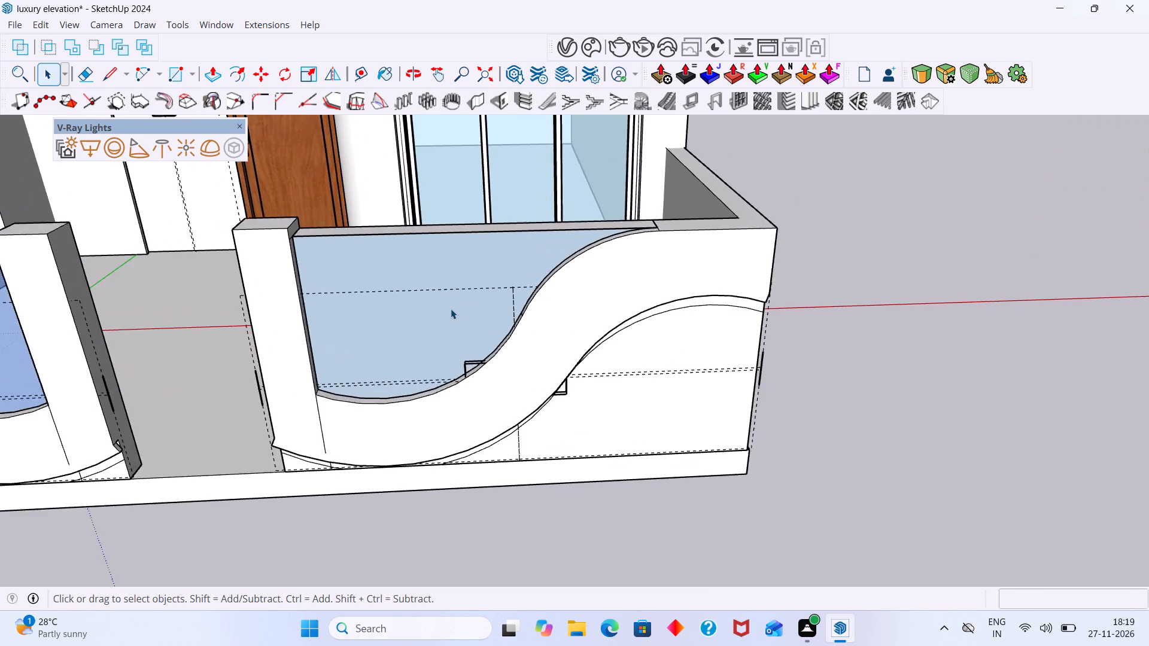
scroll(451, 309, up, 2)
scroll(373, 333, up, 2)
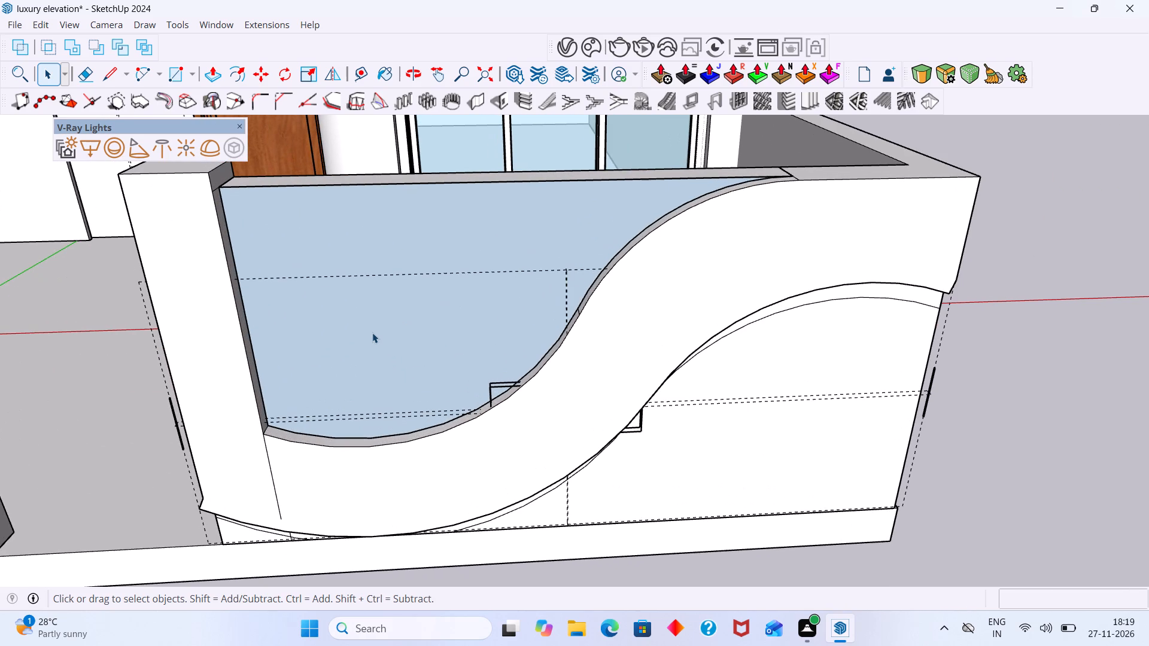
Draw a rectangle about 2' 2" by 2' 5" on the mirrored wall's blue panel, from the post's top corner to the S-curve's lower edge.
key(r)
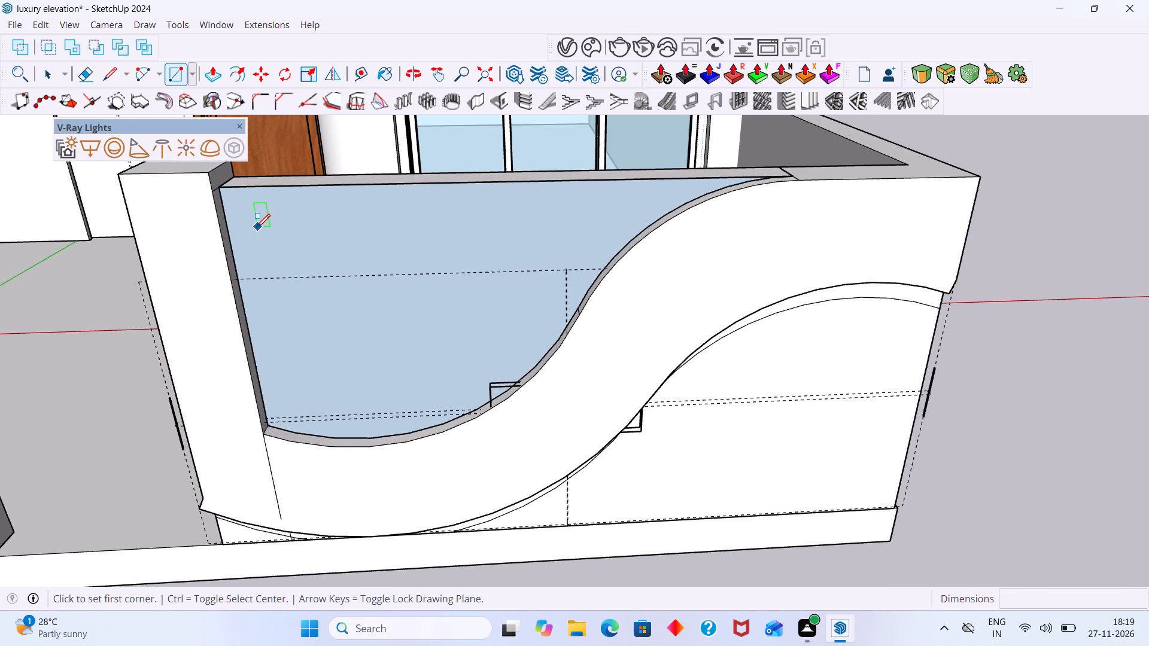
click(224, 184)
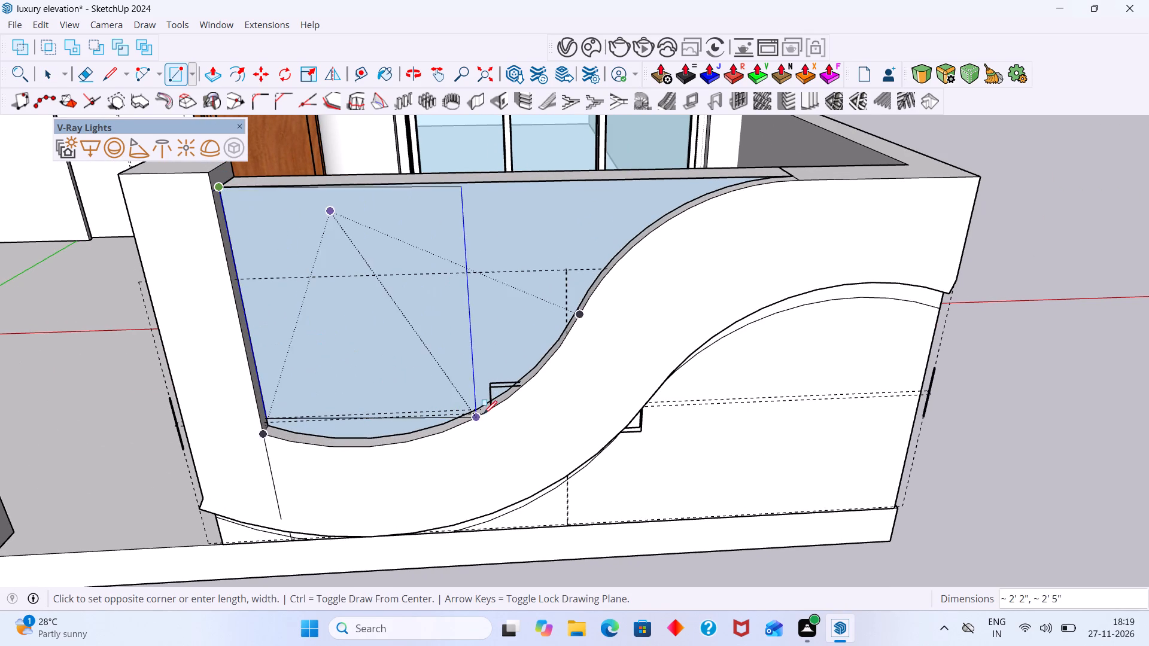
click(473, 411)
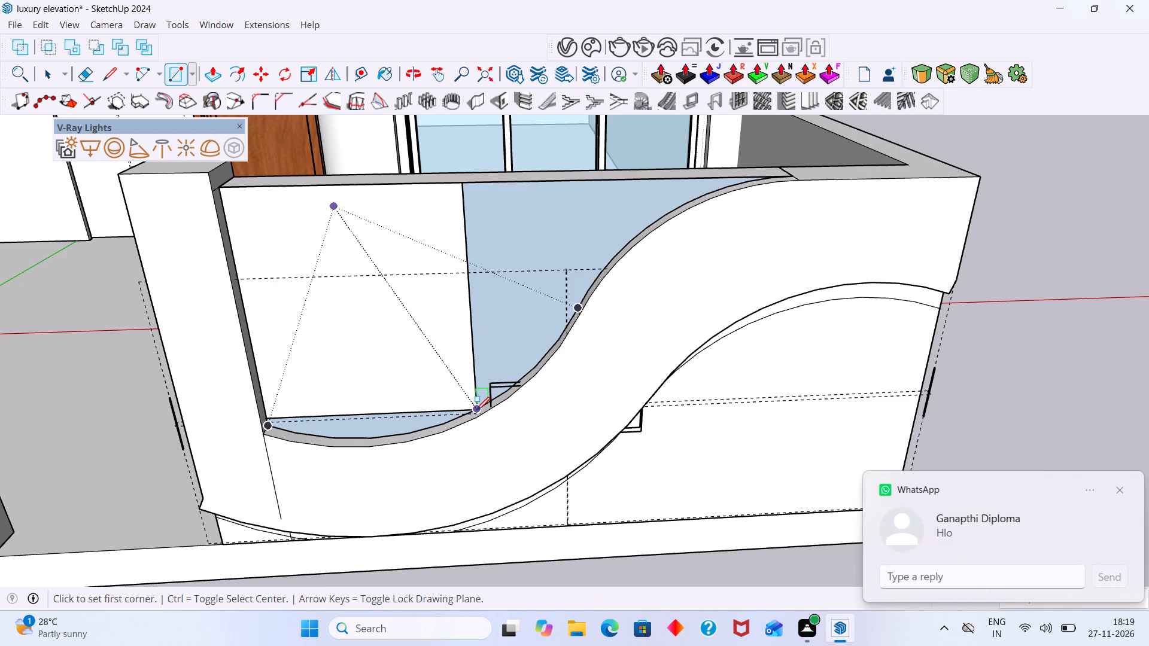
key(space)
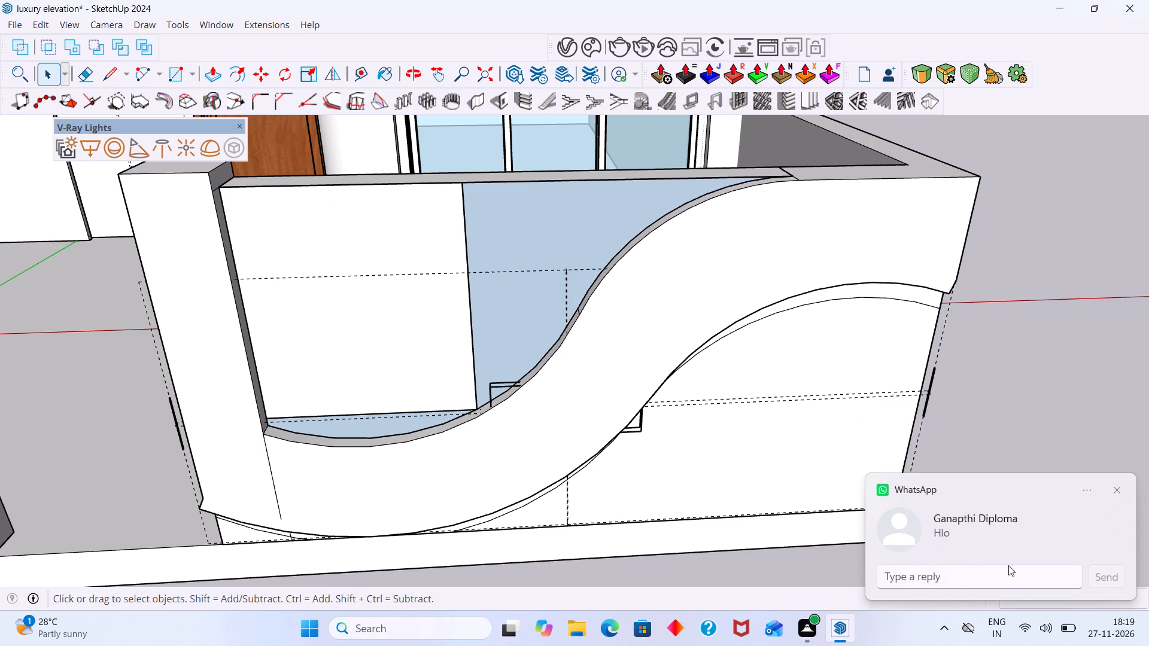
Reply to the incoming WhatsApp message with "chepu" followed by the addressee's first name.
click(970, 578)
text(chepu keerthi)
key(Return)
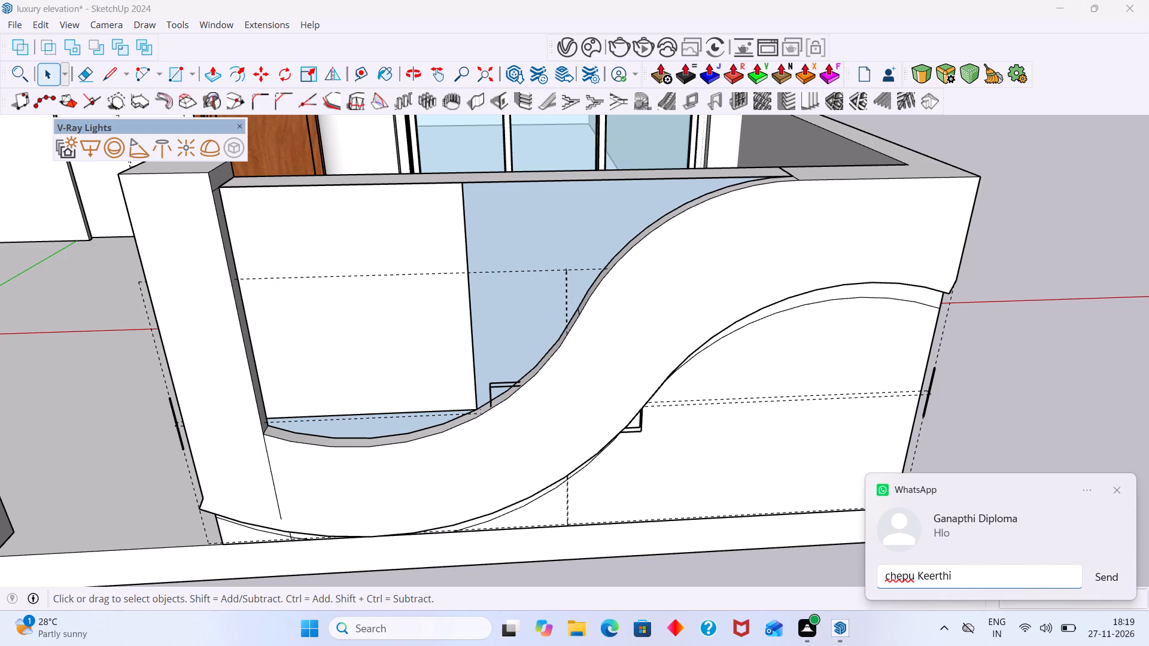
click(1120, 567)
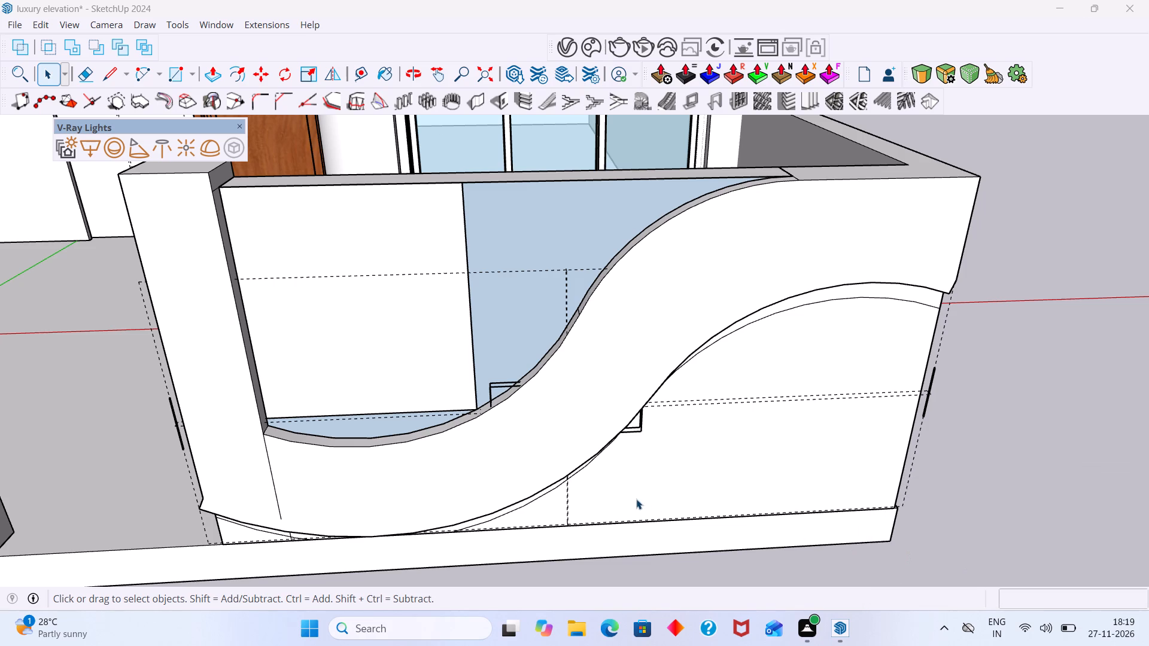
Draw an arc across the mirrored wall's panel from the new rectangle's lower corner on the S-curve to the curve's top end.
scroll(313, 184, up, 1)
middle_drag(434, 203, 347, 199)
scroll(380, 199, up, 1)
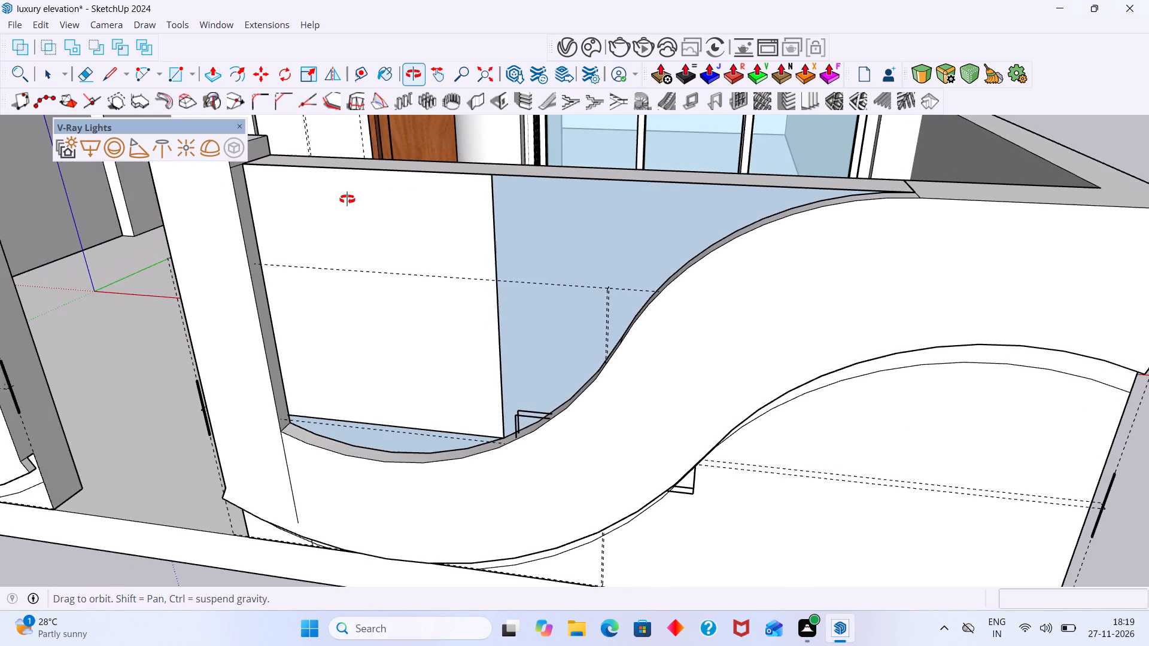
middle_drag(347, 199, 346, 199)
scroll(611, 193, down, 2)
middle_drag(604, 226, 760, 220)
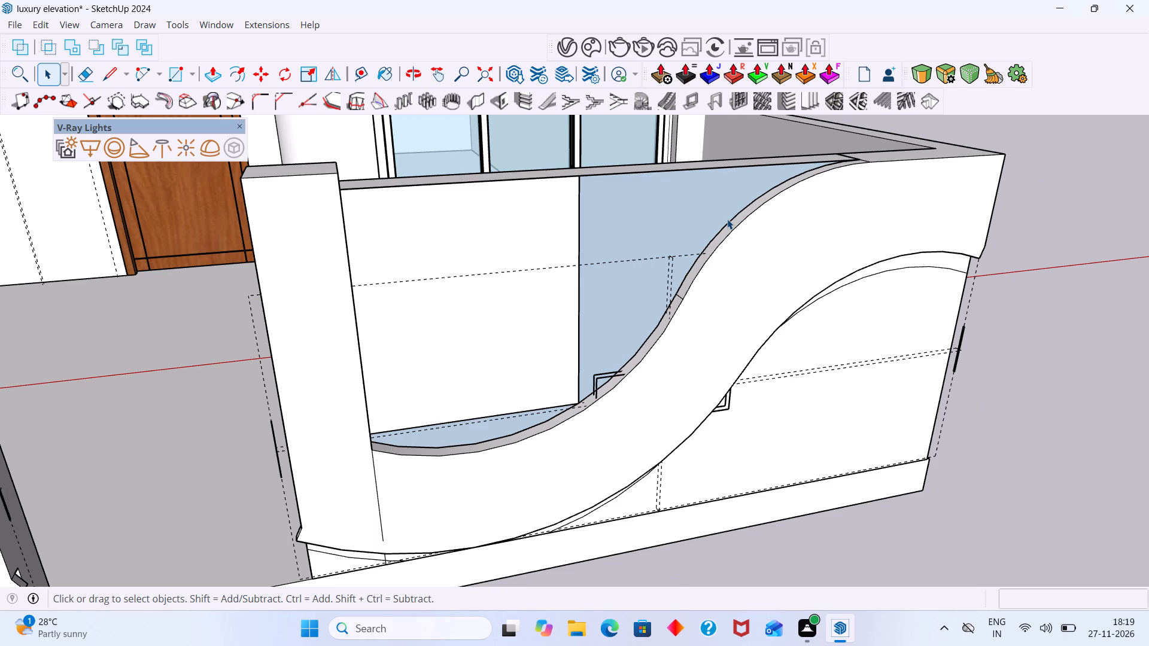
key(a)
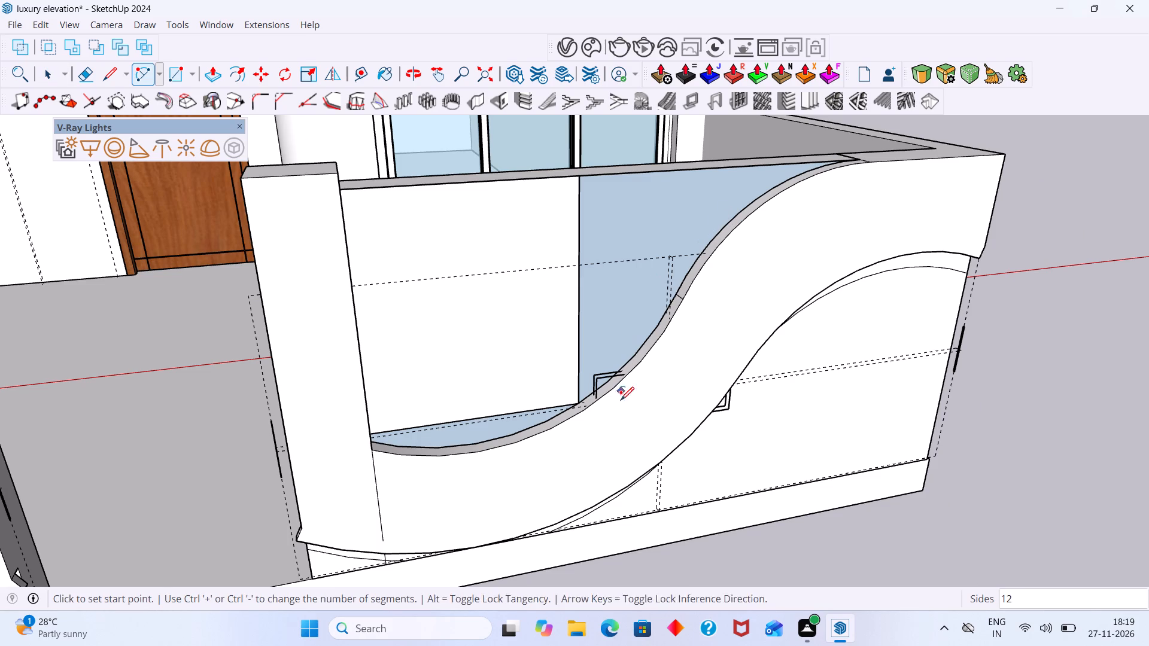
scroll(570, 400, up, 4)
click(584, 404)
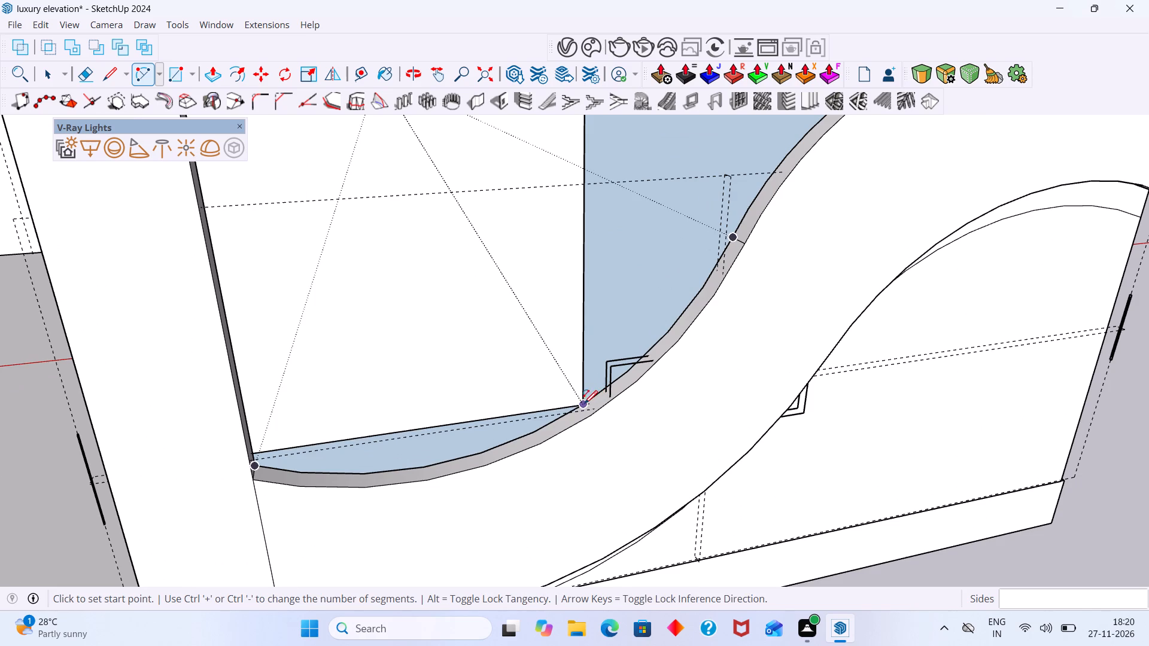
scroll(770, 150, down, 9)
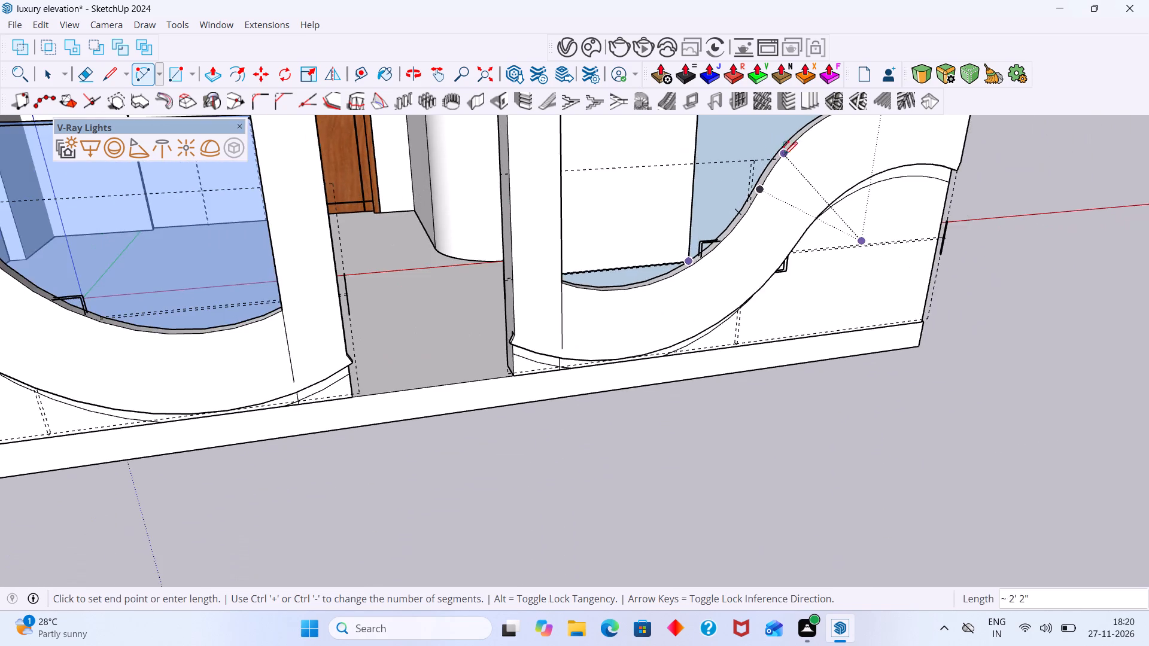
shift+middle_drag(784, 155, 557, 259)
scroll(646, 203, up, 14)
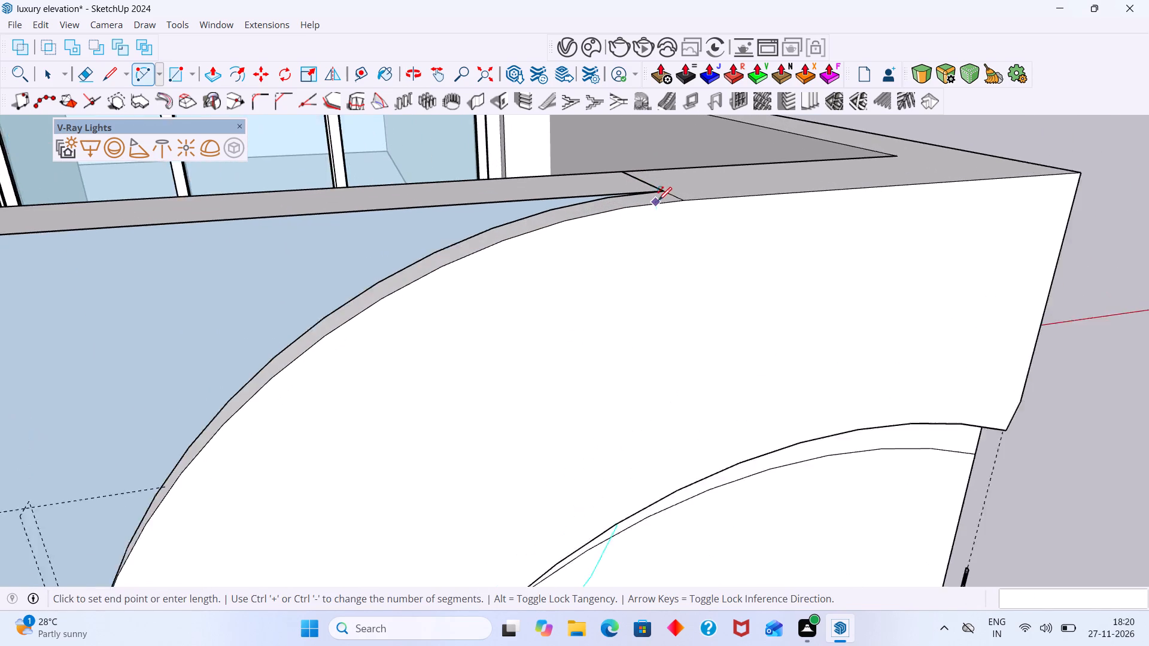
scroll(658, 200, up, 3)
click(664, 189)
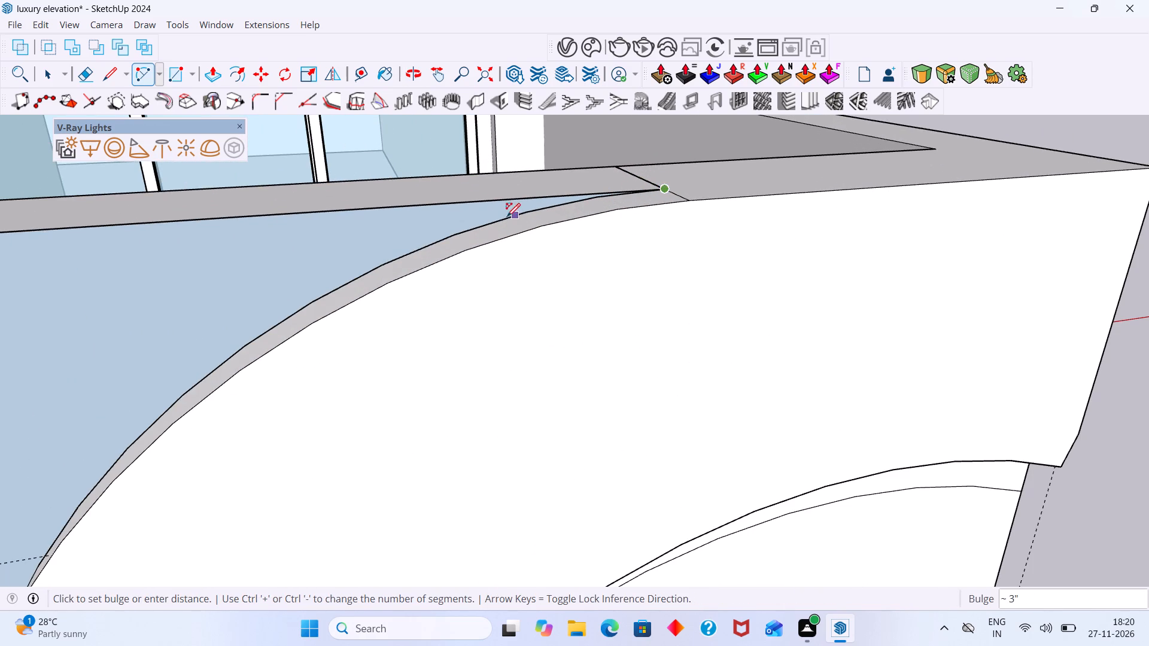
scroll(305, 297, down, 9)
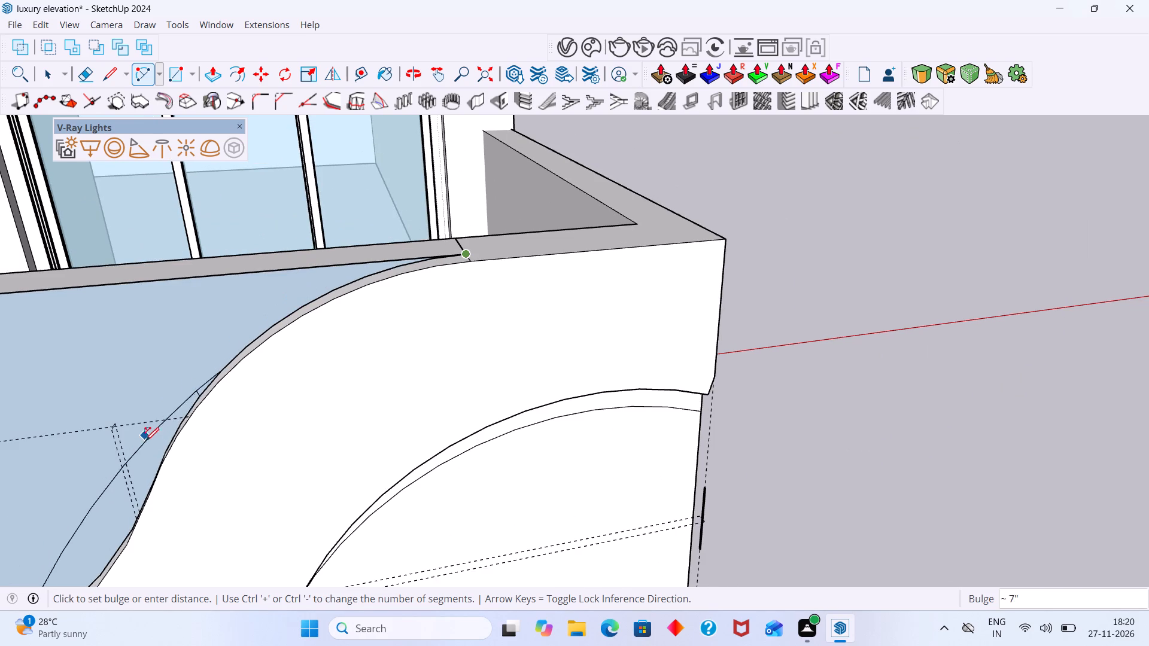
middle_drag(179, 437, 352, 316)
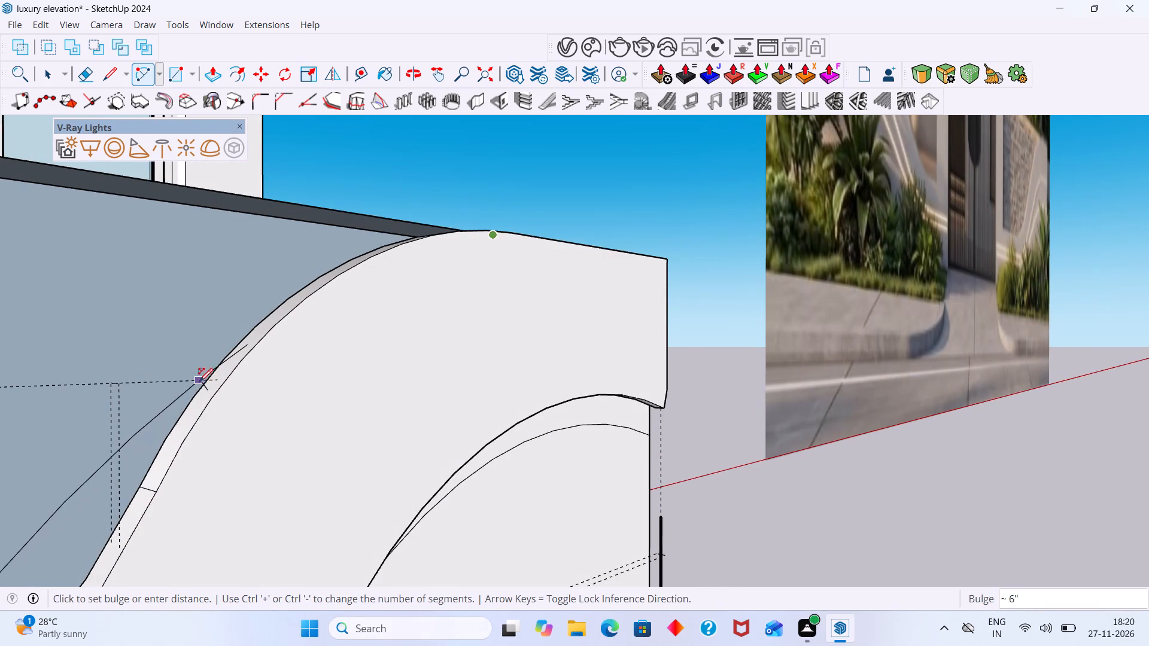
scroll(179, 413, down, 7)
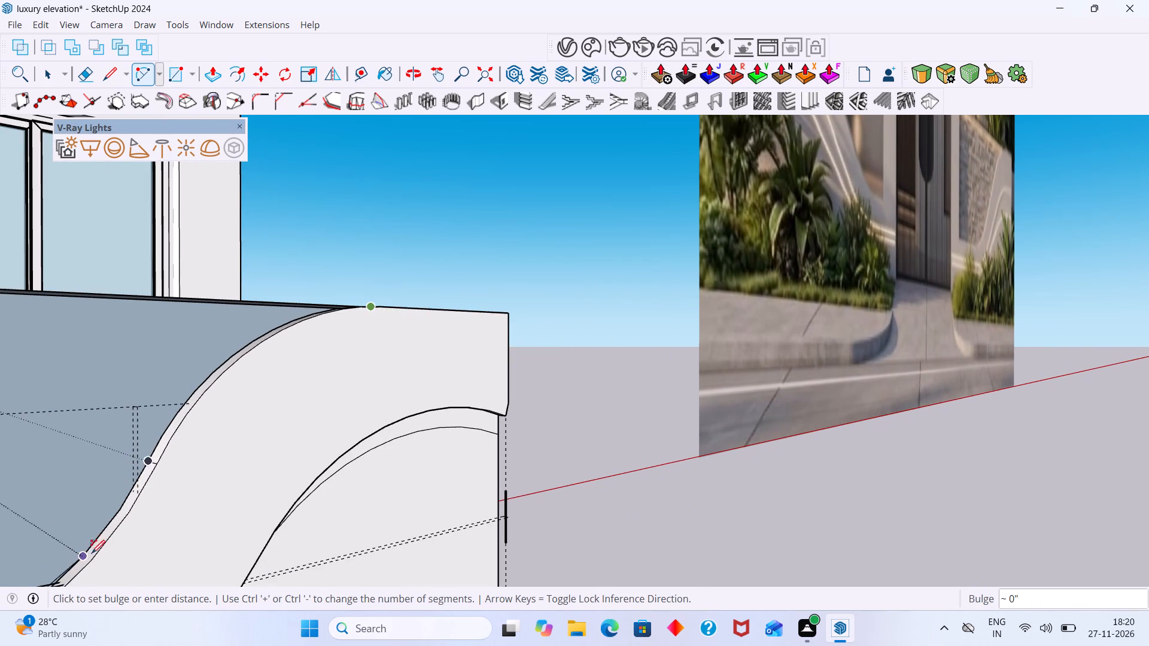
scroll(83, 551, down, 9)
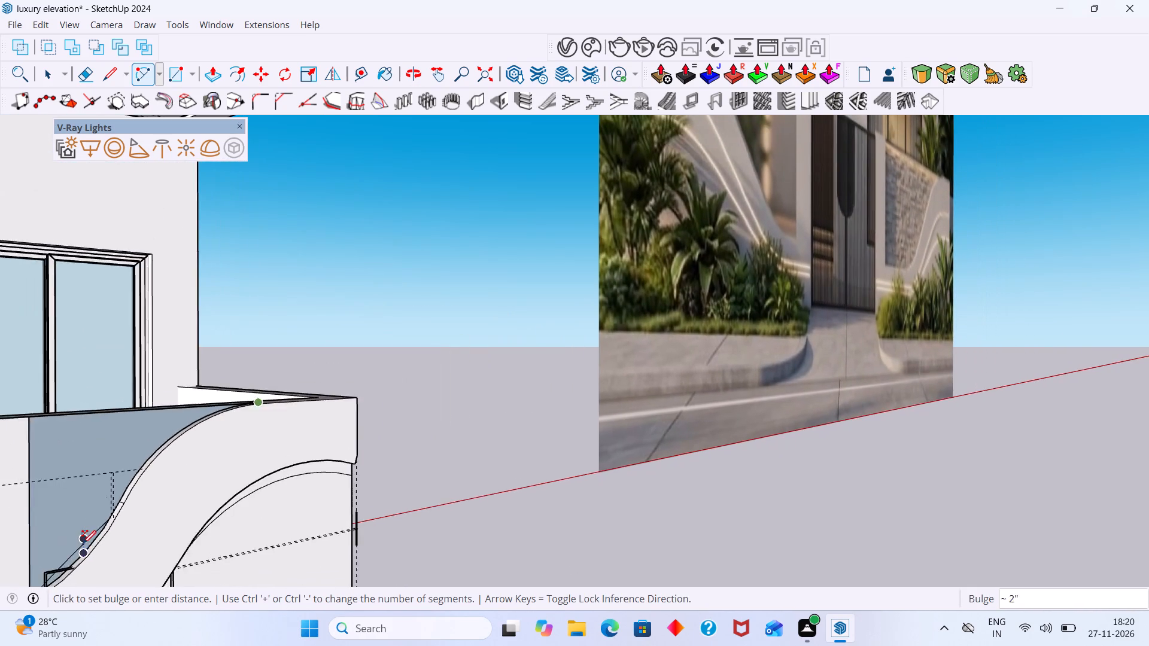
scroll(83, 544, down, 4)
scroll(83, 550, up, 8)
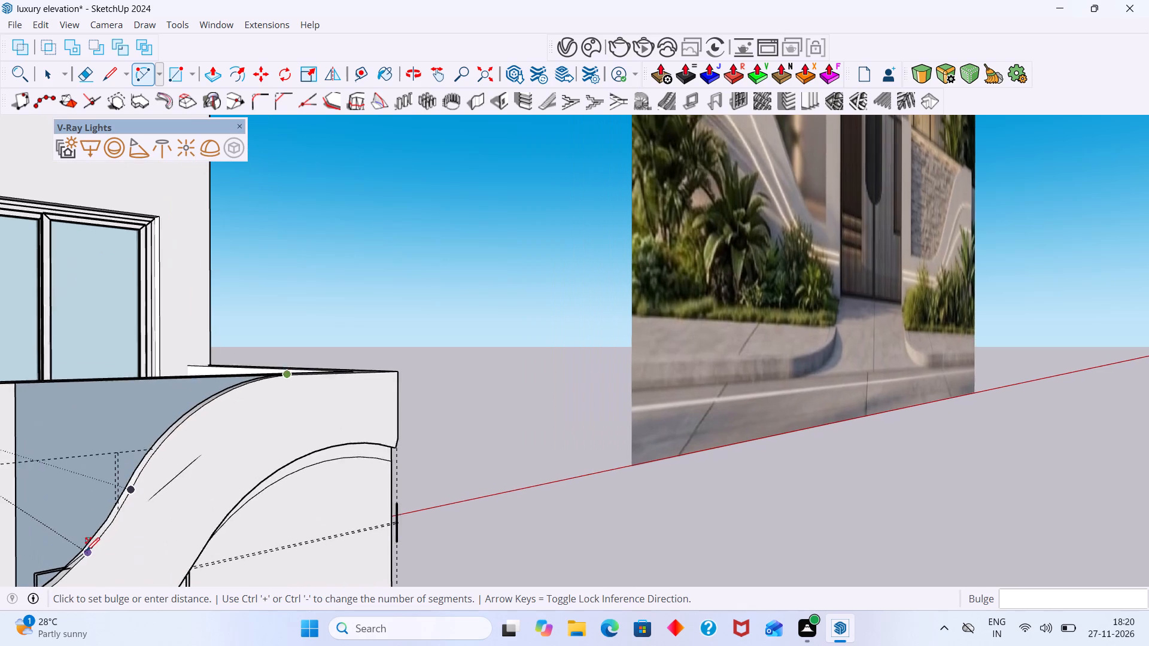
scroll(86, 551, up, 1)
click(81, 548)
scroll(139, 504, down, 7)
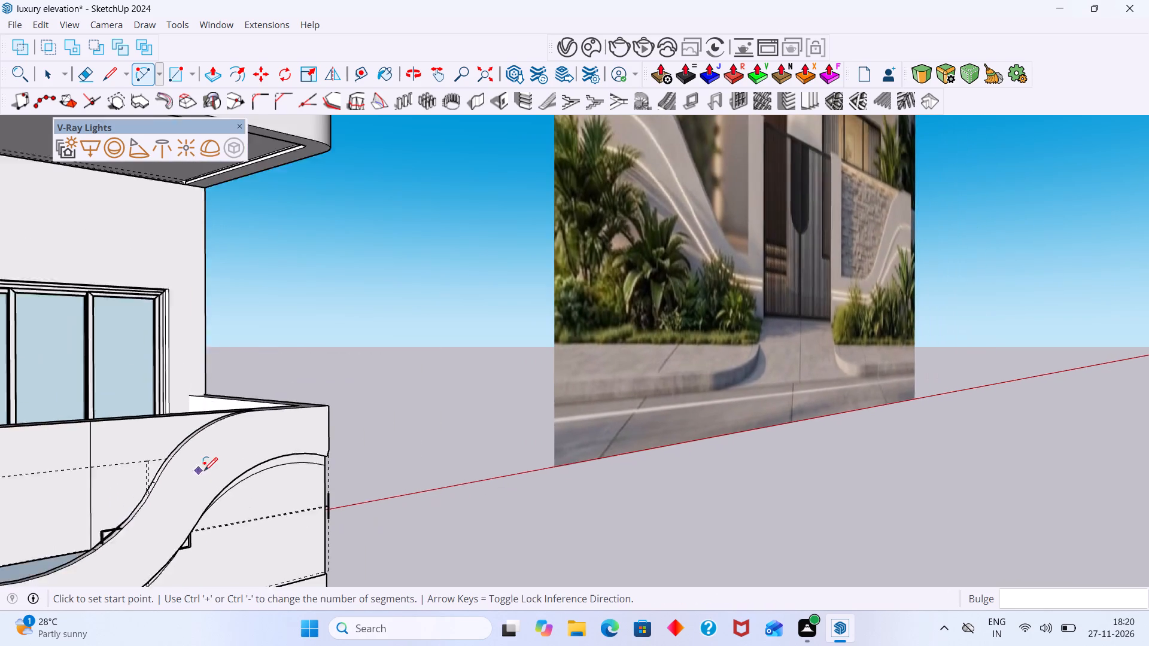
scroll(204, 471, down, 10)
key(space)
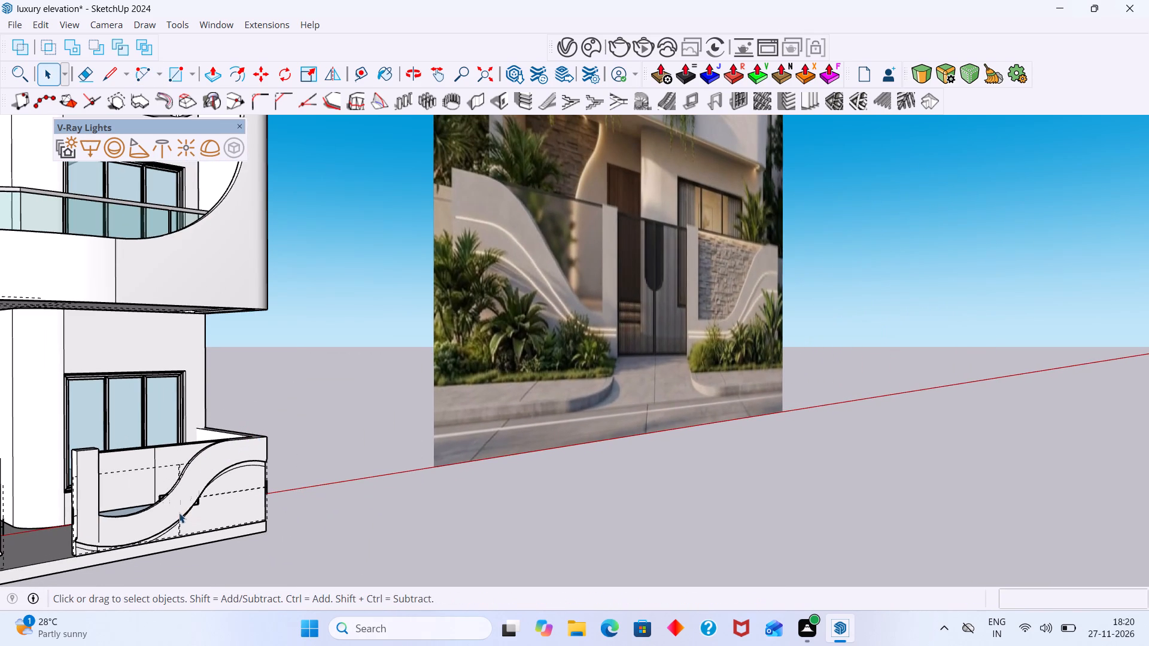
shift+middle_drag(171, 502, 296, 327)
middle_drag(296, 327, 259, 400)
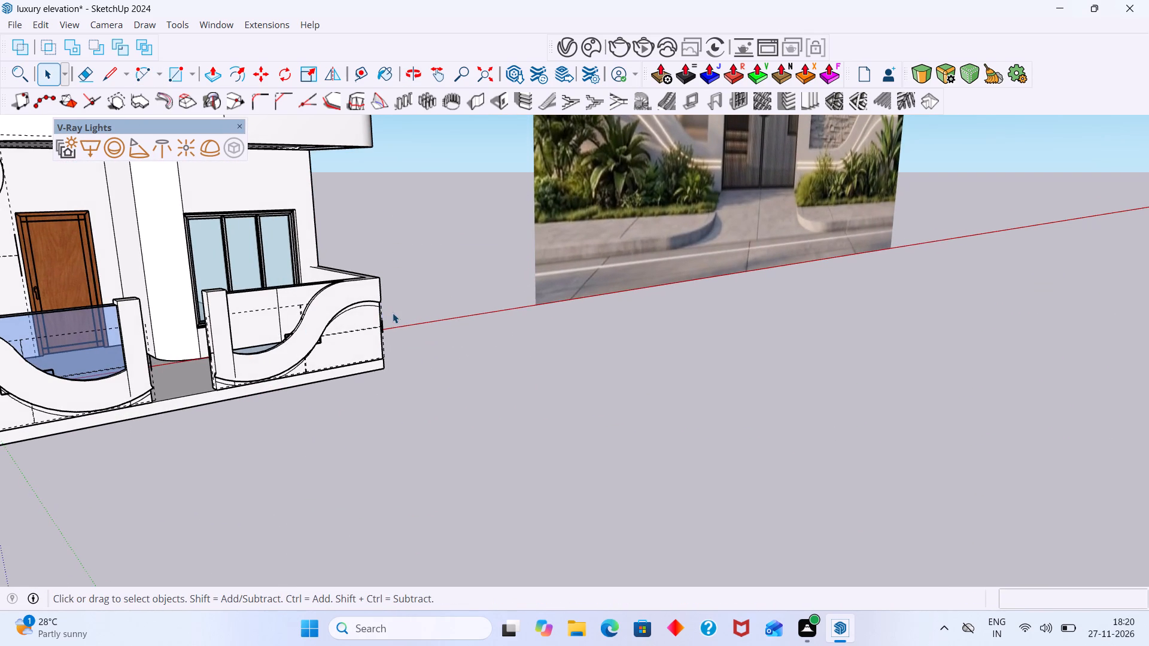
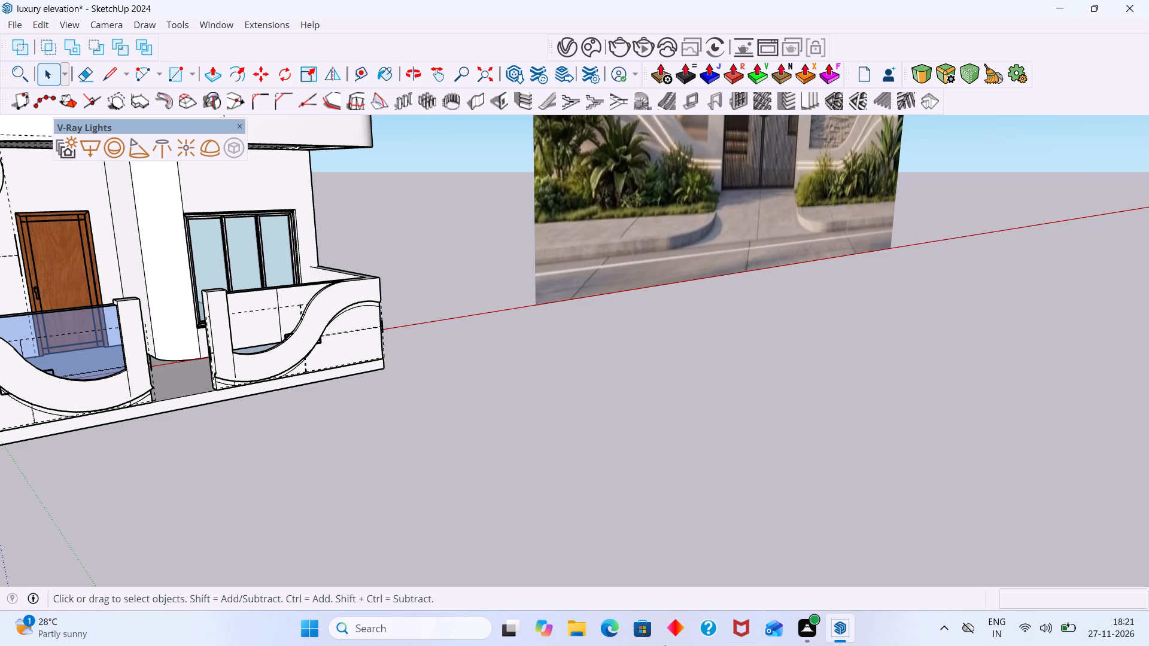
Draw three connected line segments, about 1", 3" and 5", along the right front wall's curved opening, starting at the gate post.
scroll(421, 478, down, 8)
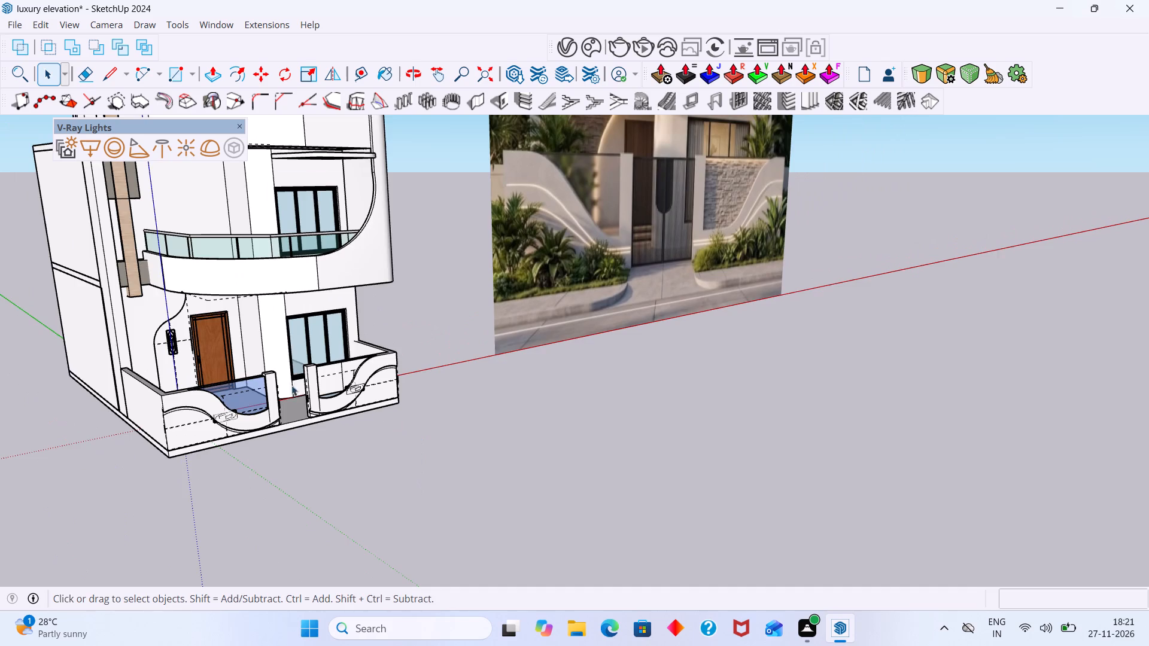
middle_drag(291, 385, 81, 386)
scroll(536, 336, up, 2)
click(511, 291)
scroll(323, 341, up, 12)
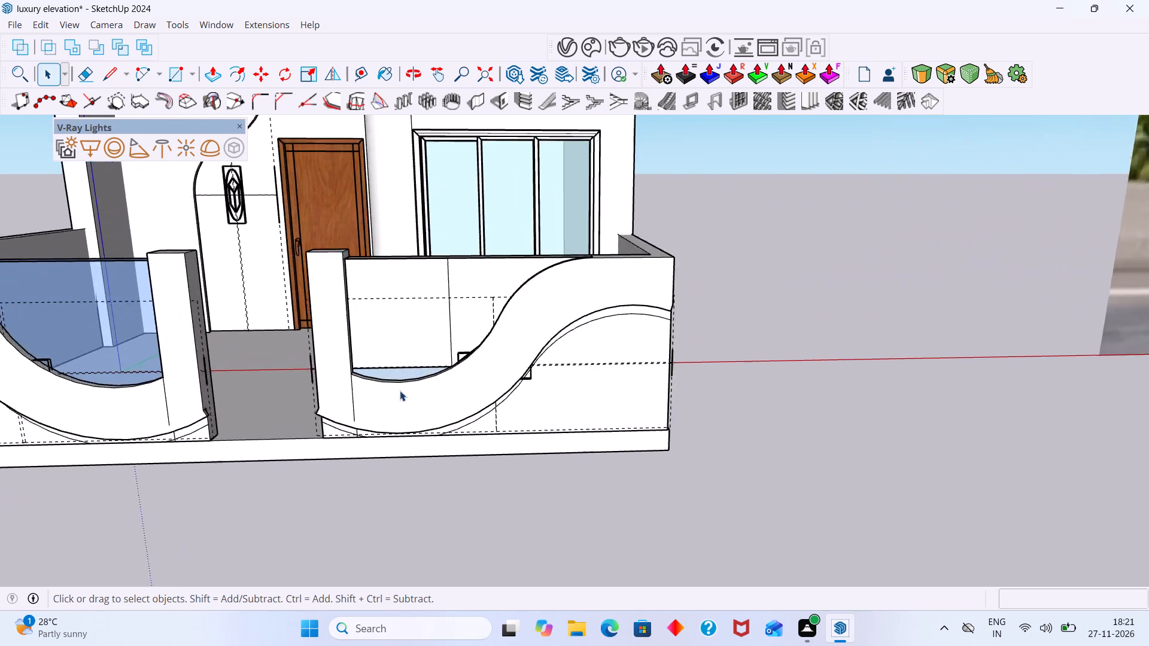
scroll(400, 391, up, 1)
middle_drag(409, 398, 558, 436)
scroll(557, 383, up, 7)
middle_drag(434, 407, 290, 407)
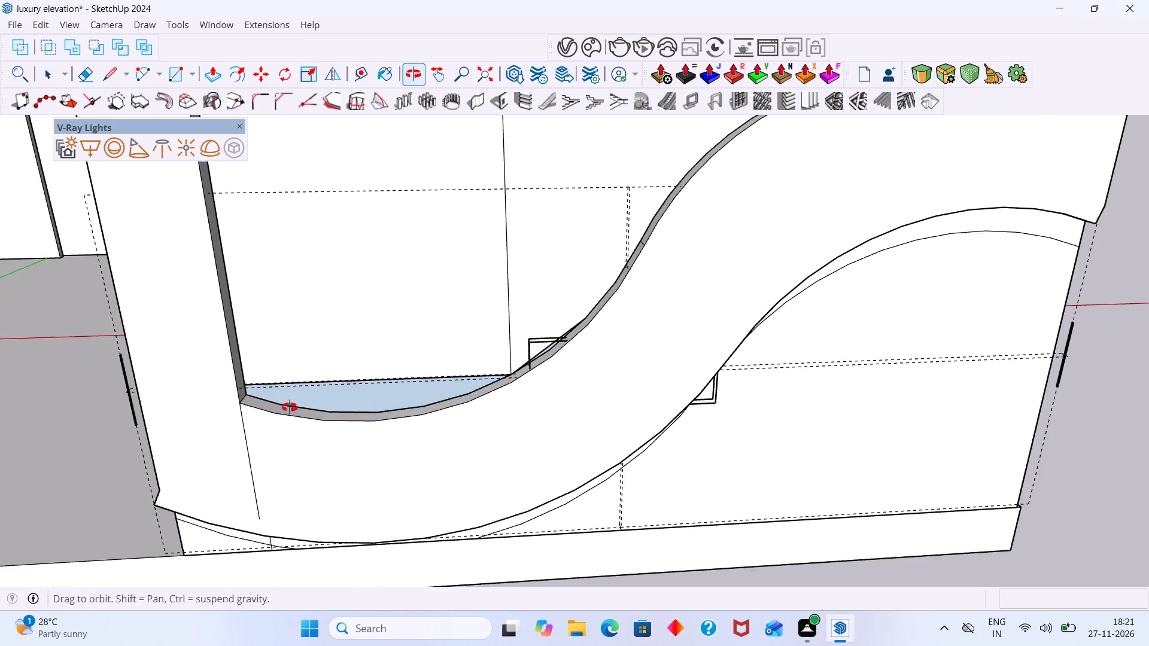
middle_drag(290, 407, 254, 412)
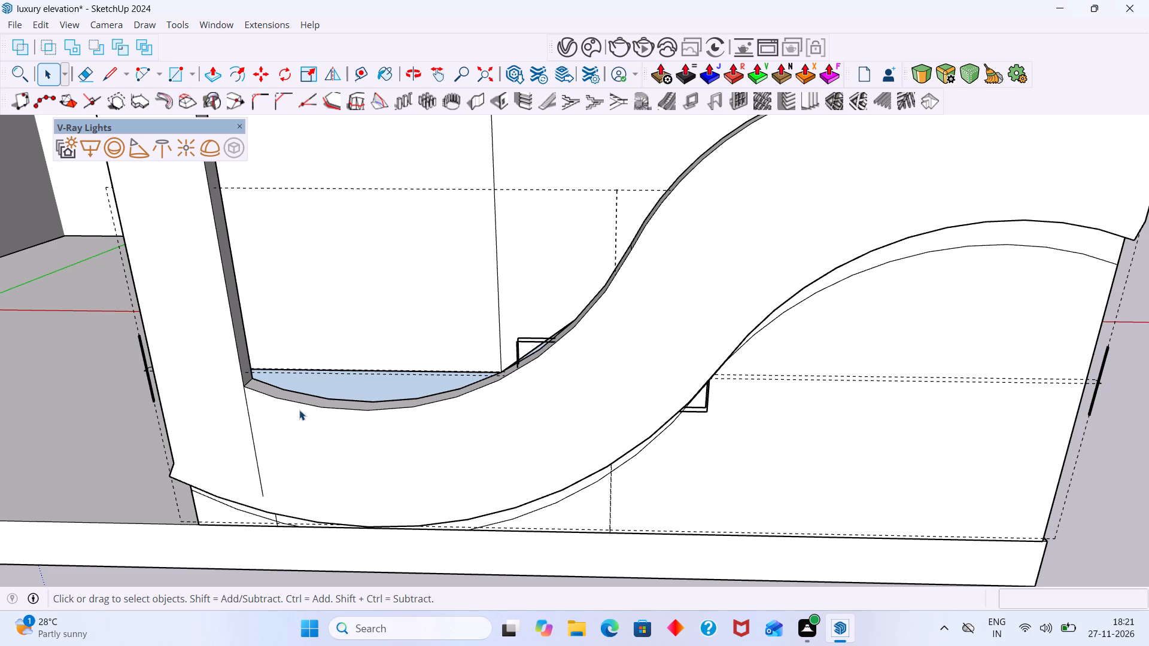
scroll(248, 370, up, 5)
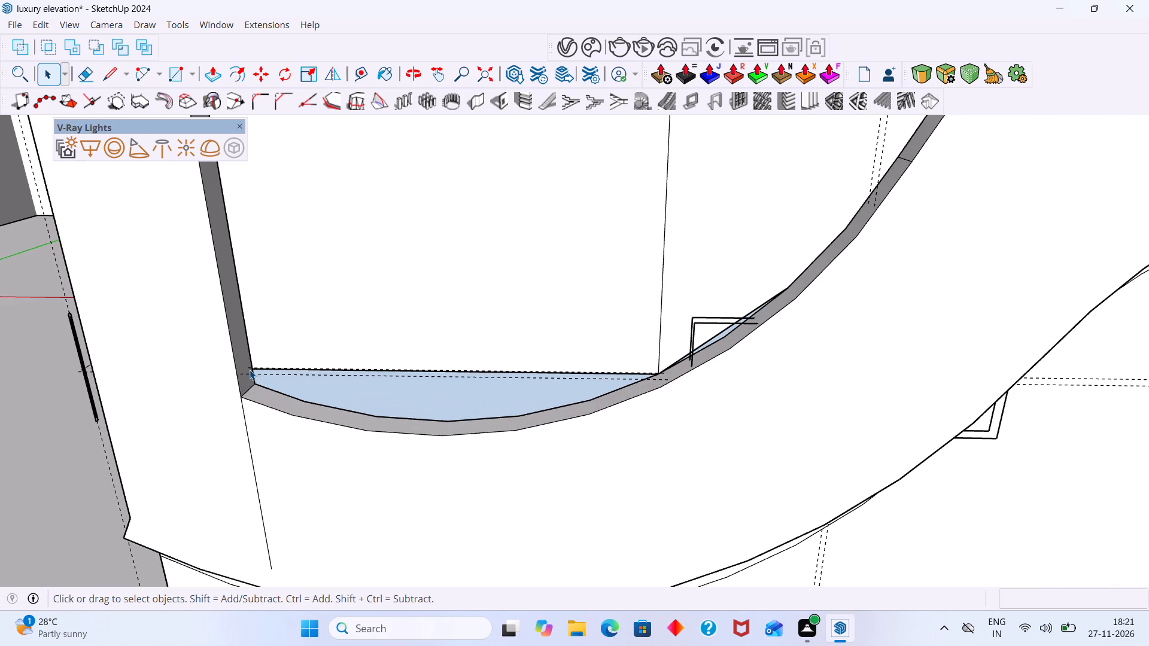
key(l)
click(256, 365)
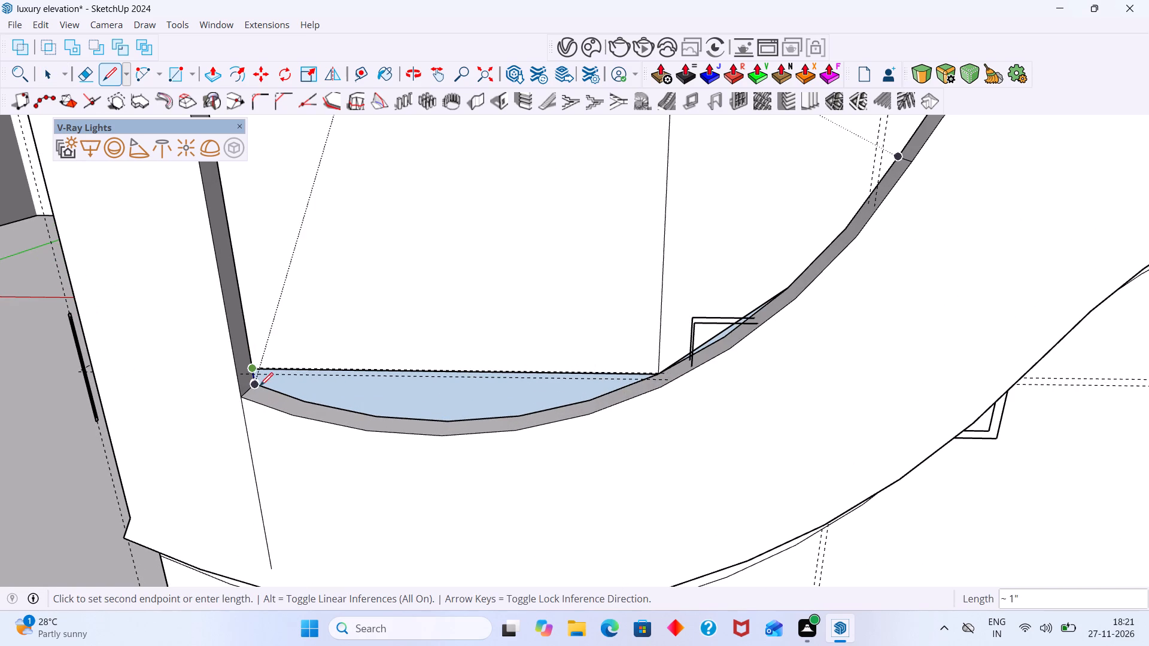
click(257, 385)
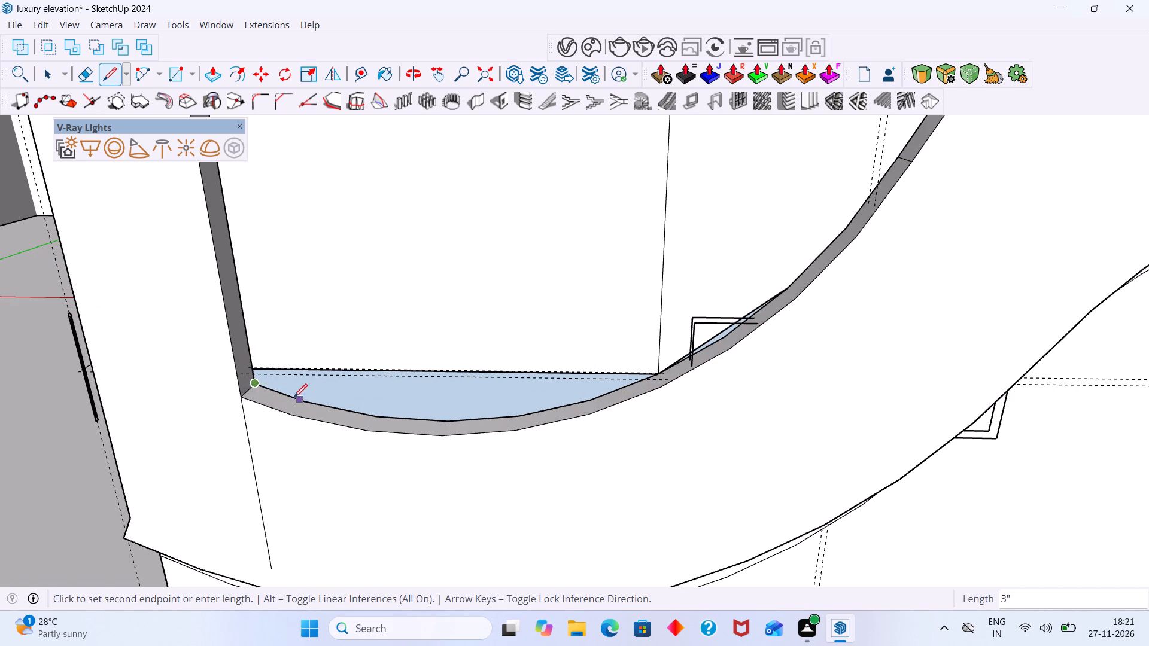
click(305, 402)
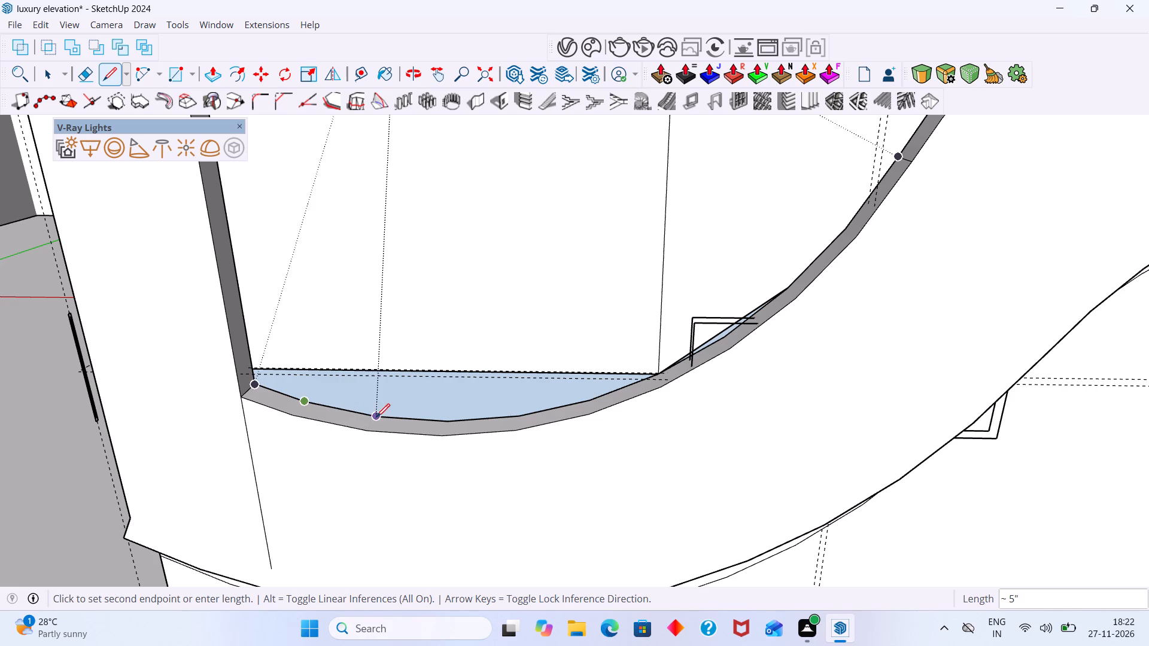
click(376, 416)
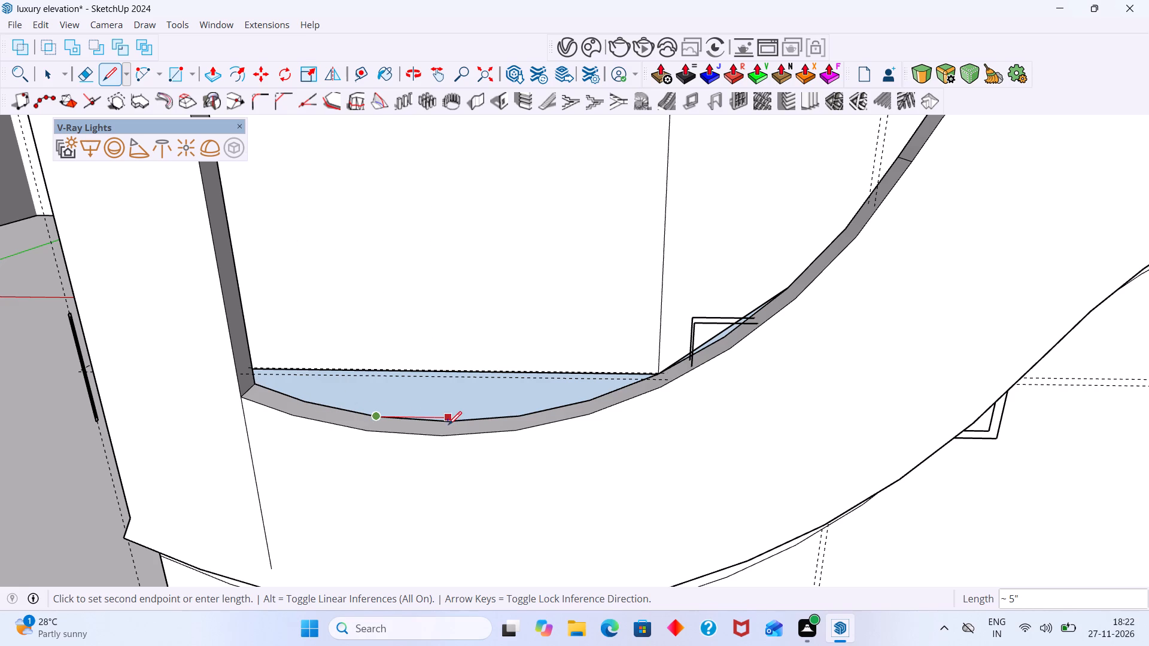
scroll(444, 422, up, 3)
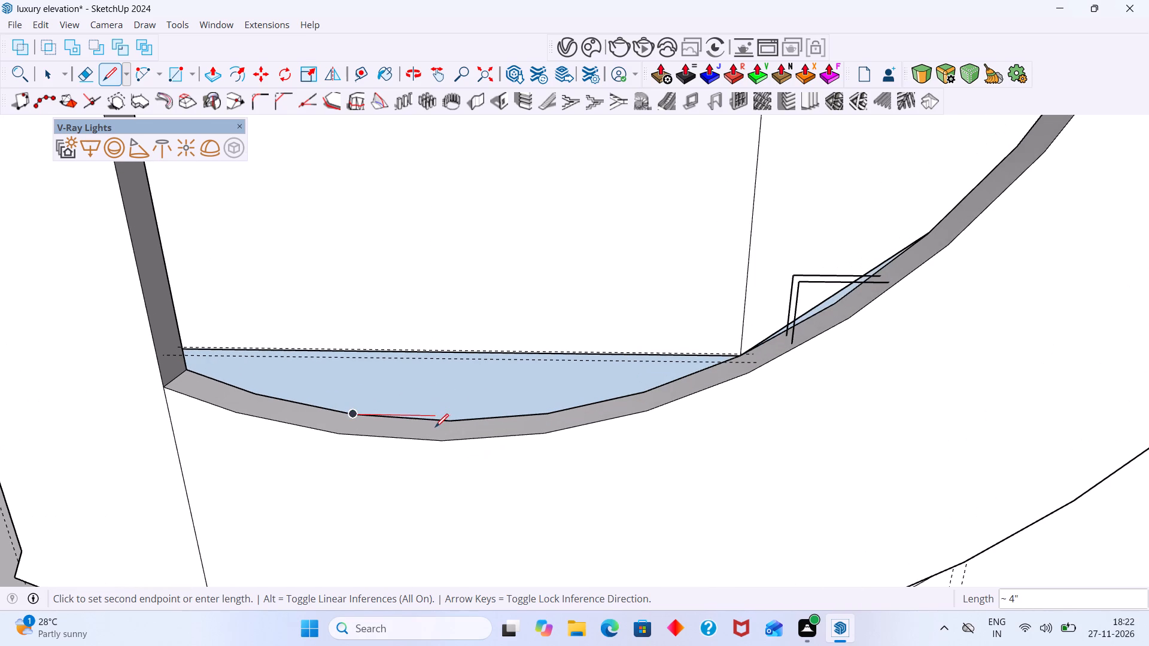
key(space)
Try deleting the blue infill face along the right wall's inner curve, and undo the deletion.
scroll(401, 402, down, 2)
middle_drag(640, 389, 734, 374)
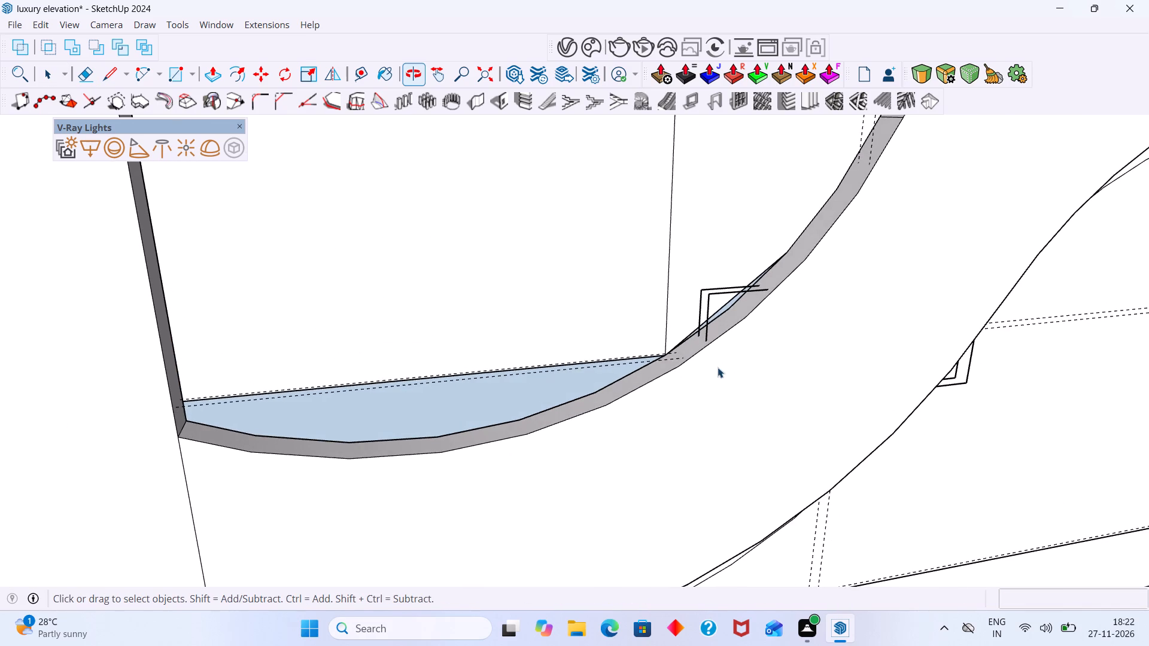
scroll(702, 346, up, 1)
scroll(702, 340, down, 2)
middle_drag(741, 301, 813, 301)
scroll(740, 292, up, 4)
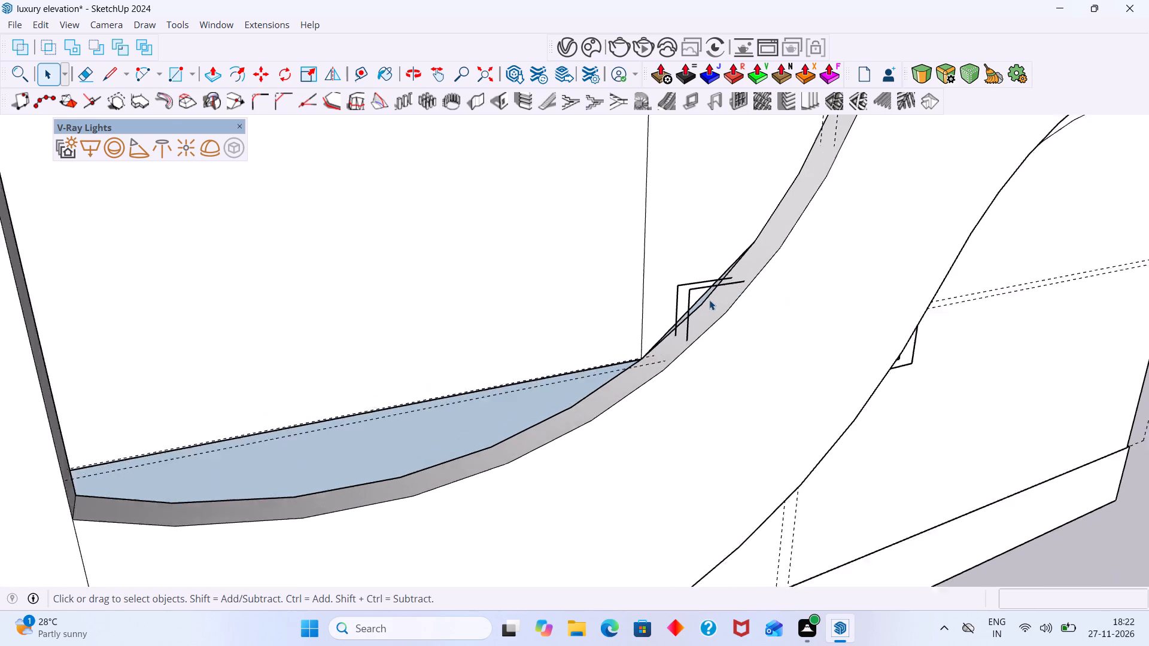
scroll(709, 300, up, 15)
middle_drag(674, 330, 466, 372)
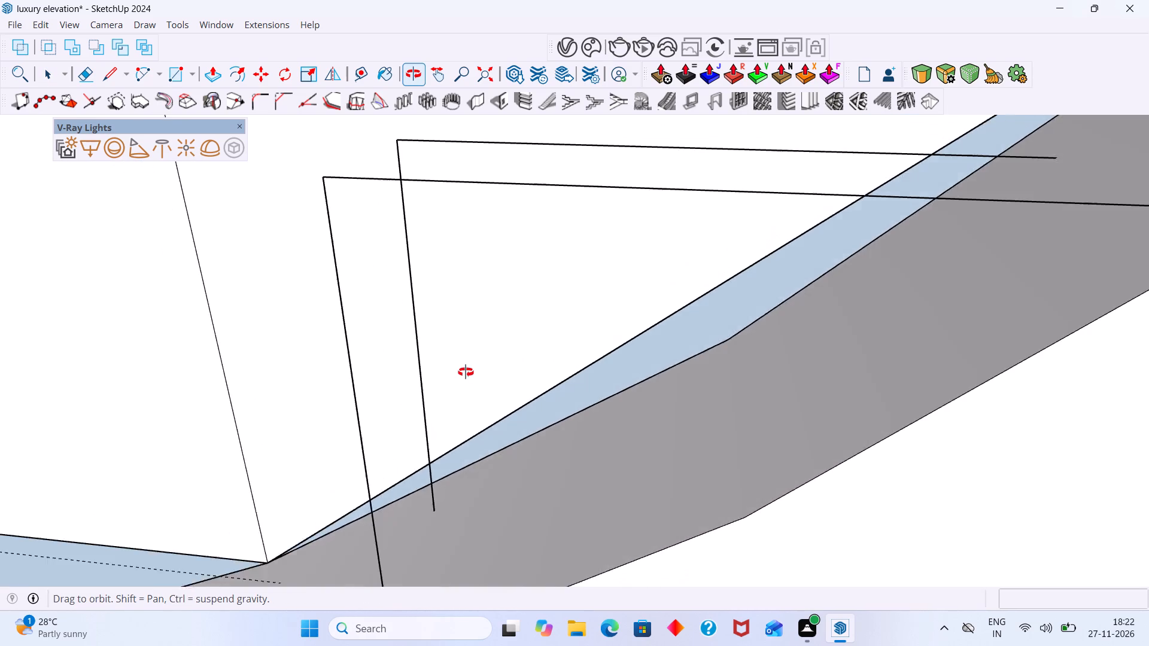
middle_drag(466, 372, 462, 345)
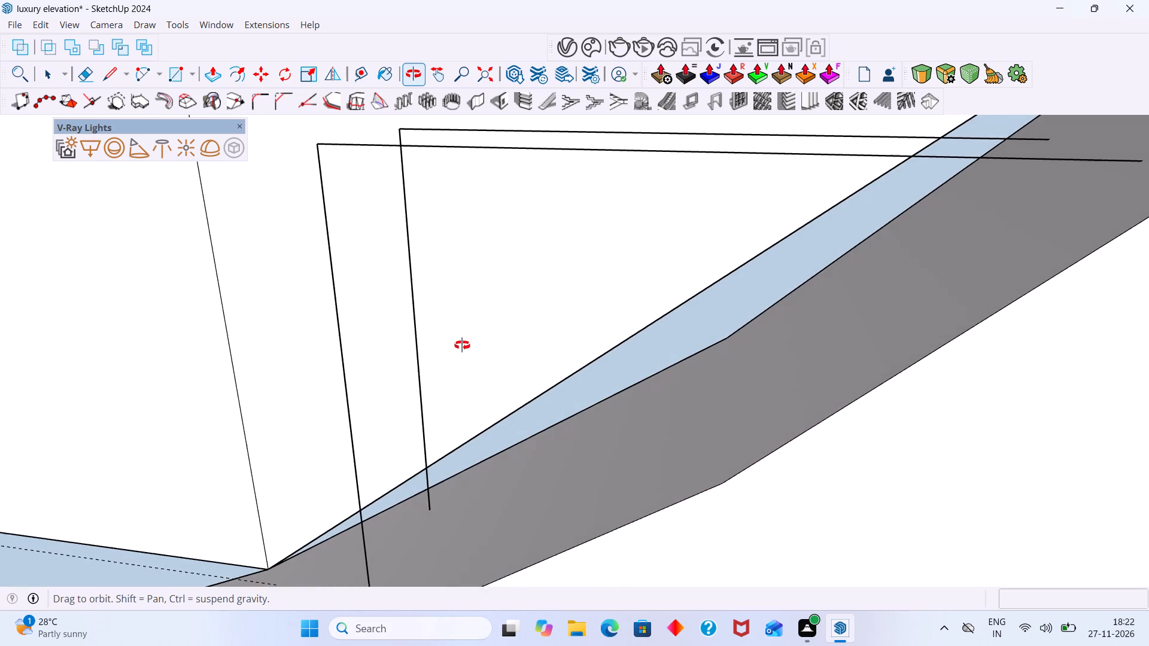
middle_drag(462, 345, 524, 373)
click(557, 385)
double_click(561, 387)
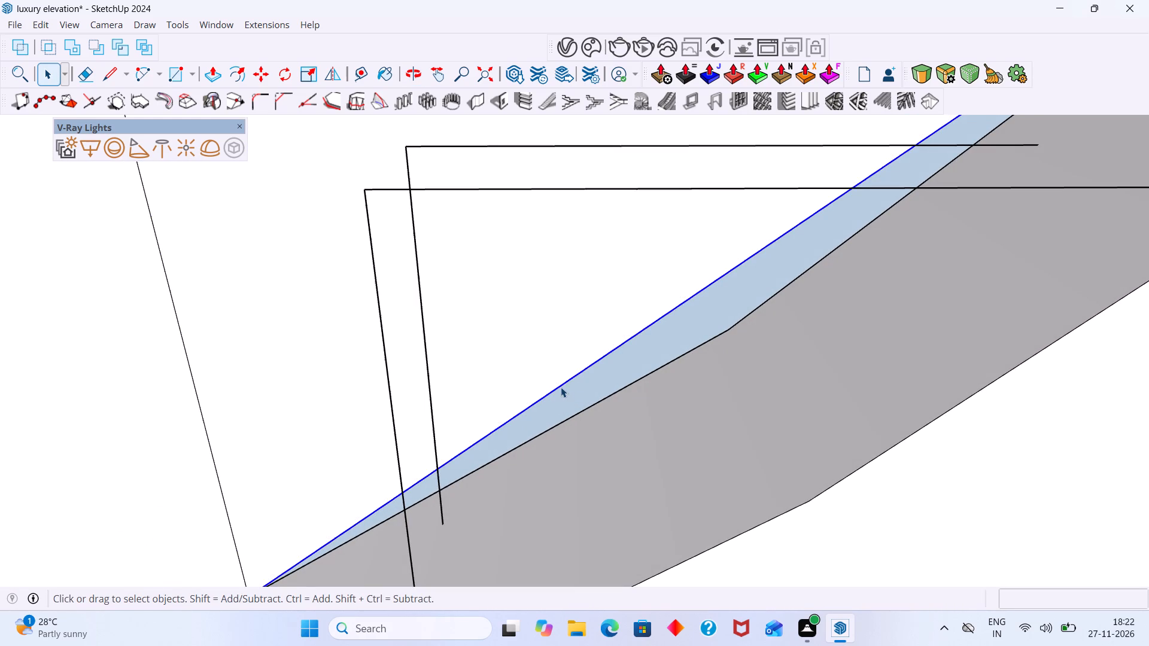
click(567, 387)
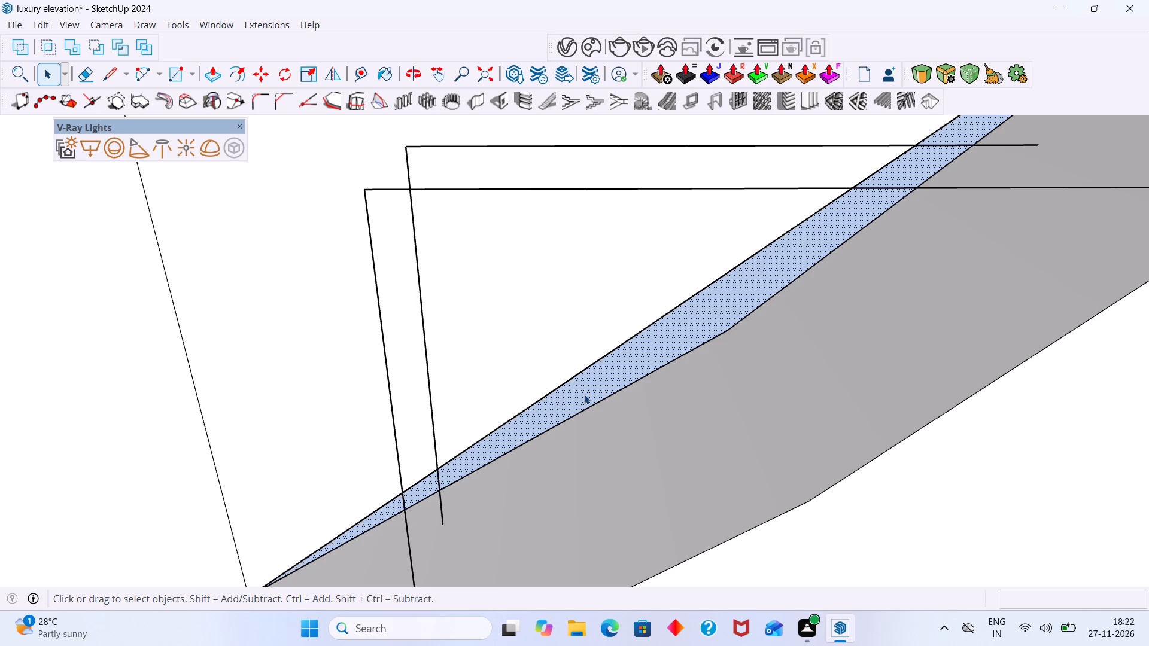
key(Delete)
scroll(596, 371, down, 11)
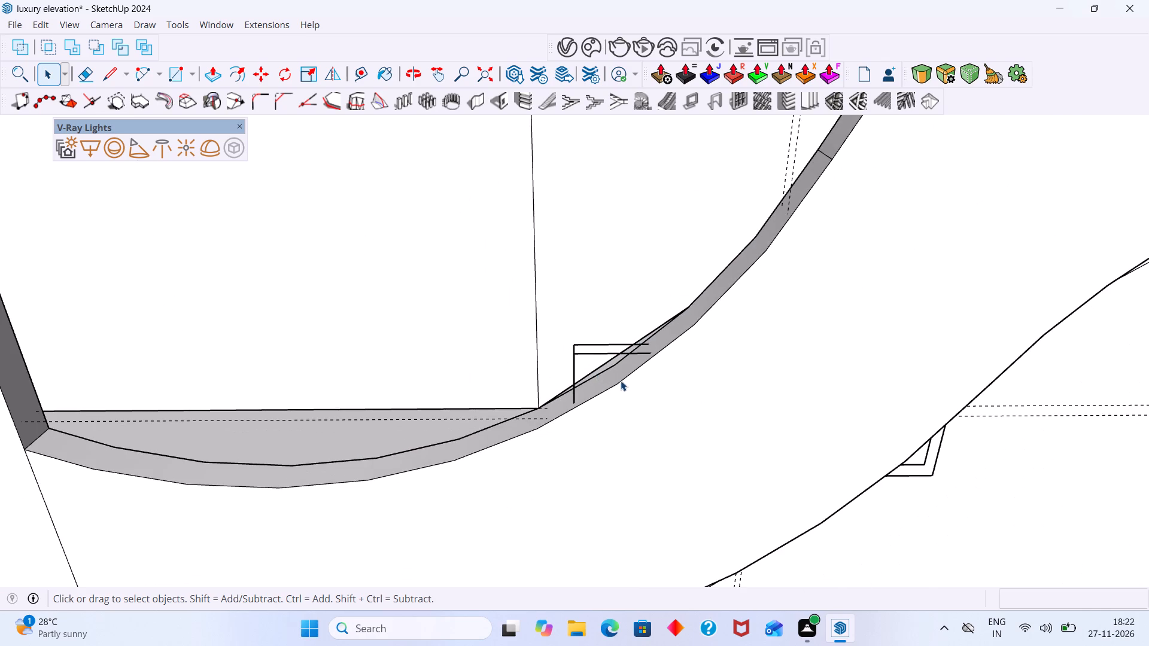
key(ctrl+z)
Reverse the blue infill face above the right wall's curved band so its front side faces outward.
scroll(586, 373, up, 5)
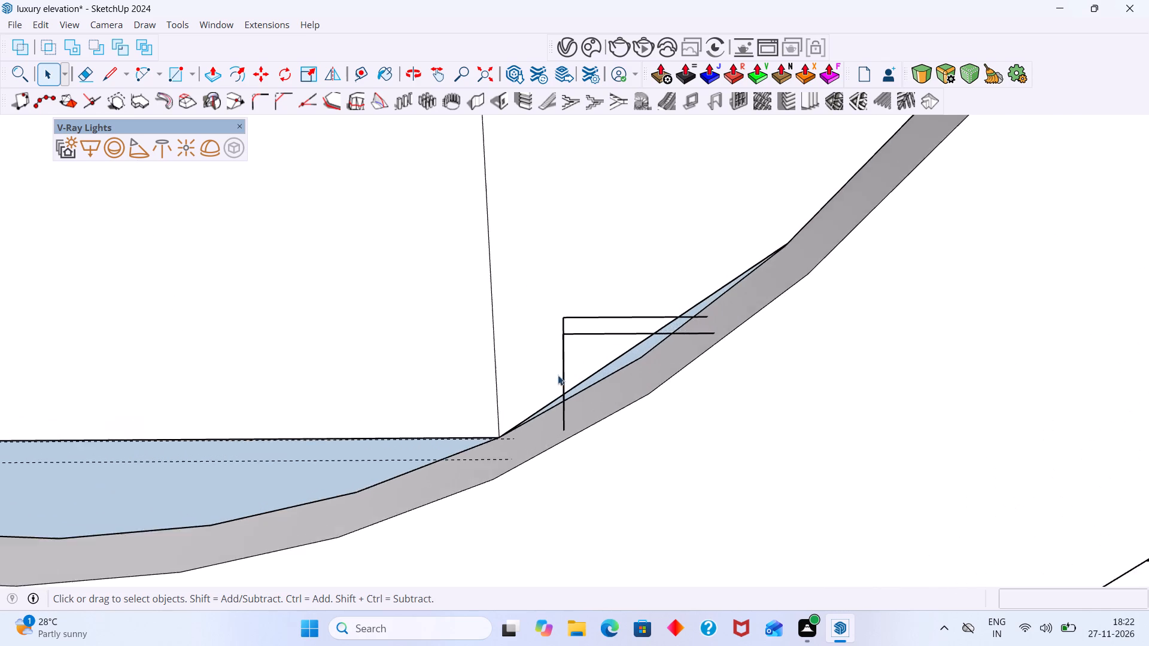
scroll(558, 375, up, 3)
middle_drag(527, 410, 611, 407)
middle_drag(284, 493, 198, 416)
scroll(223, 423, down, 7)
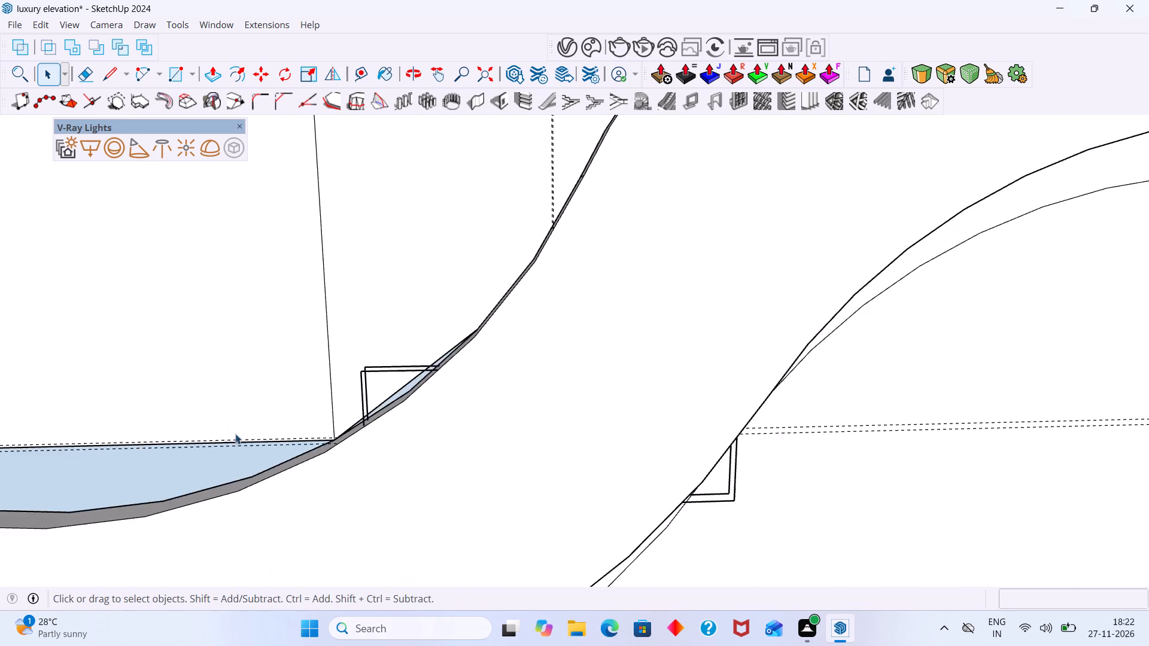
scroll(235, 434, down, 15)
scroll(159, 443, up, 8)
click(144, 446)
right_click(153, 450)
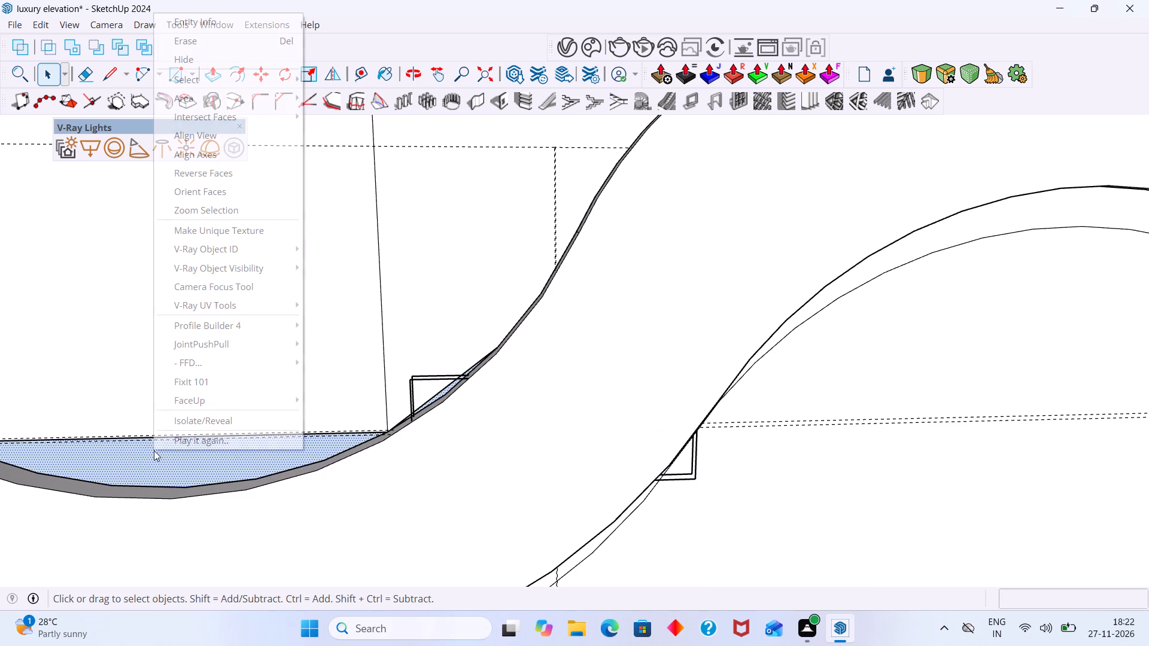
click(221, 179)
scroll(265, 393, down, 12)
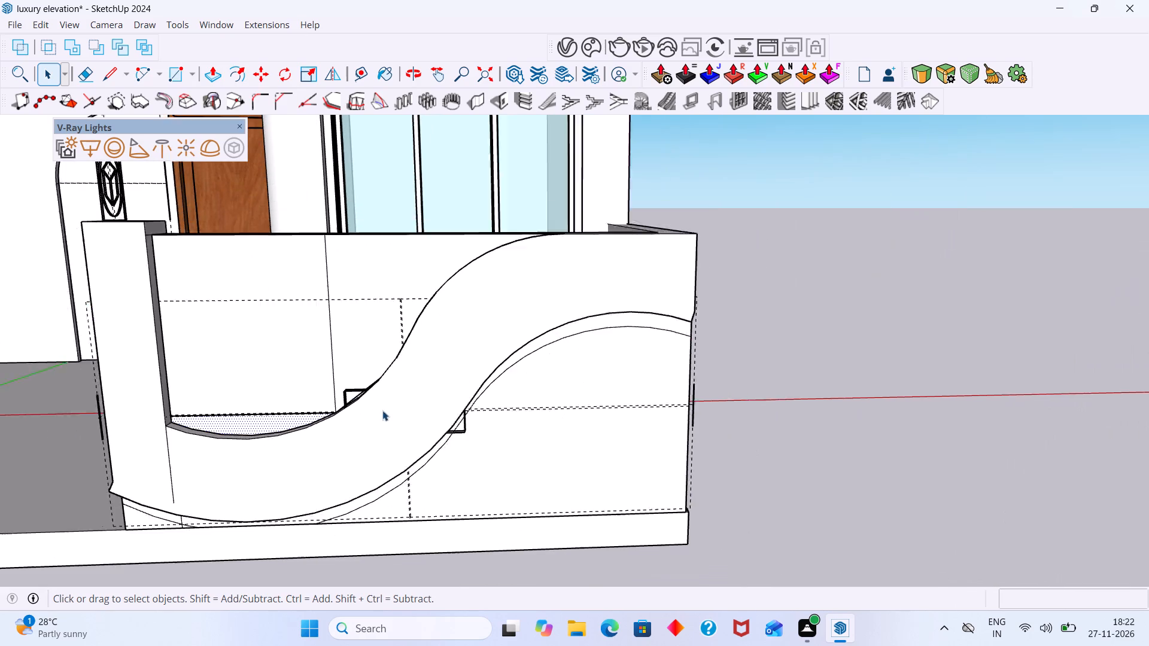
click(836, 232)
Erase the diagonal edge cutting across the small corner bracket beside the right wall's inner curve.
scroll(239, 436, up, 12)
middle_drag(395, 384, 428, 395)
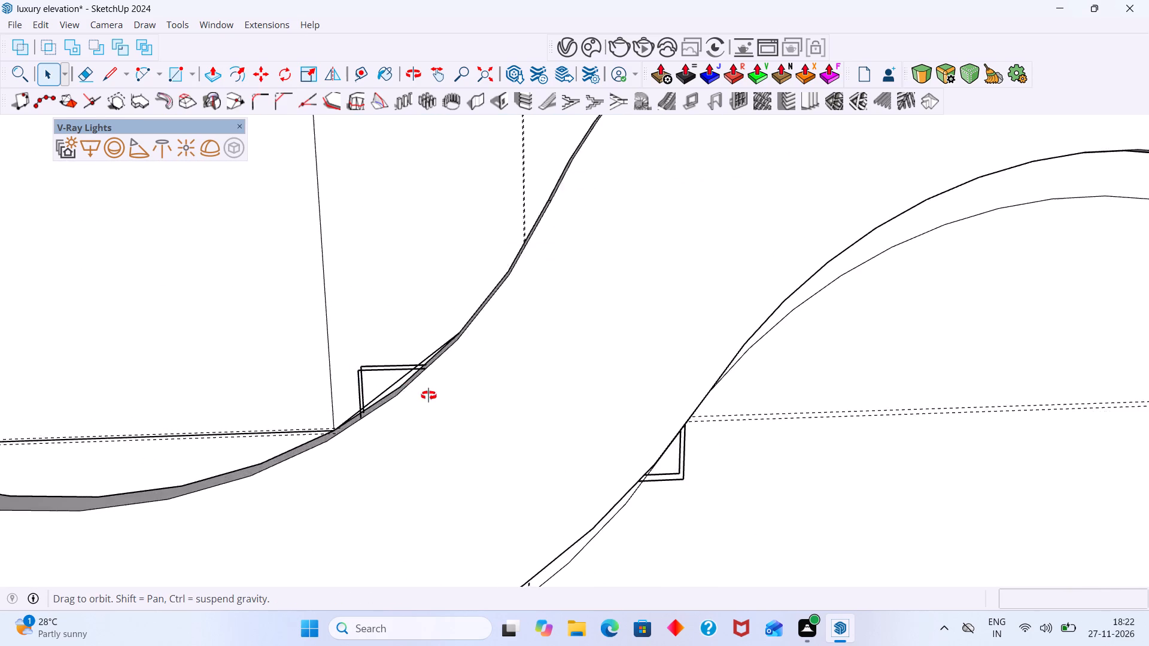
middle_drag(428, 395, 528, 349)
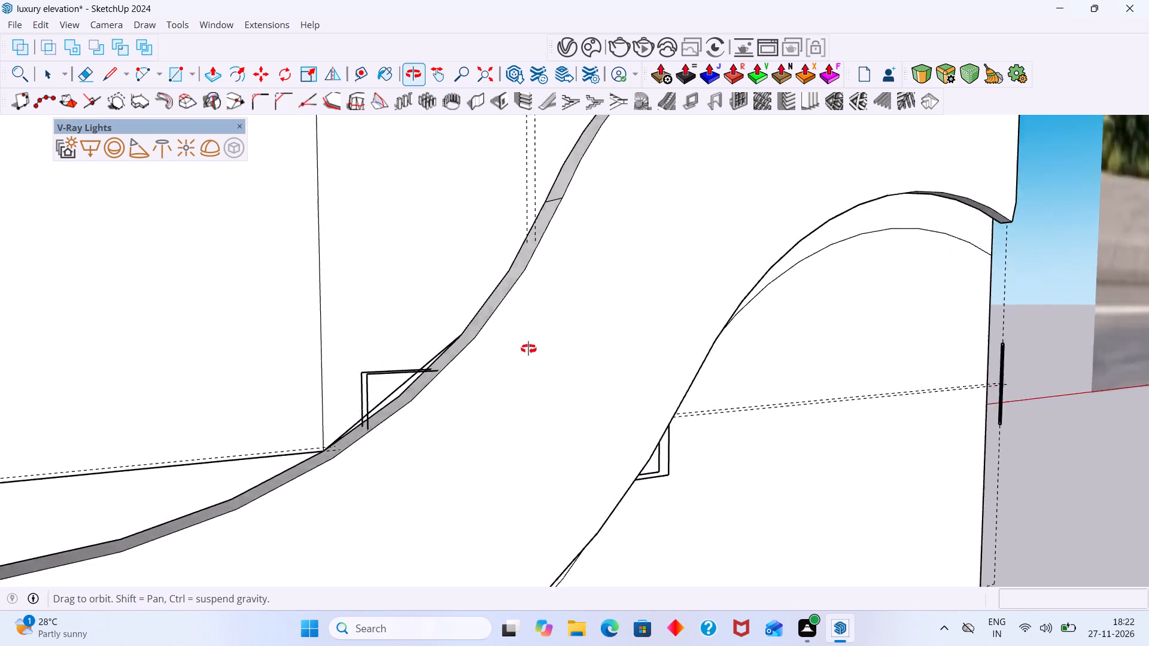
middle_drag(528, 349, 554, 408)
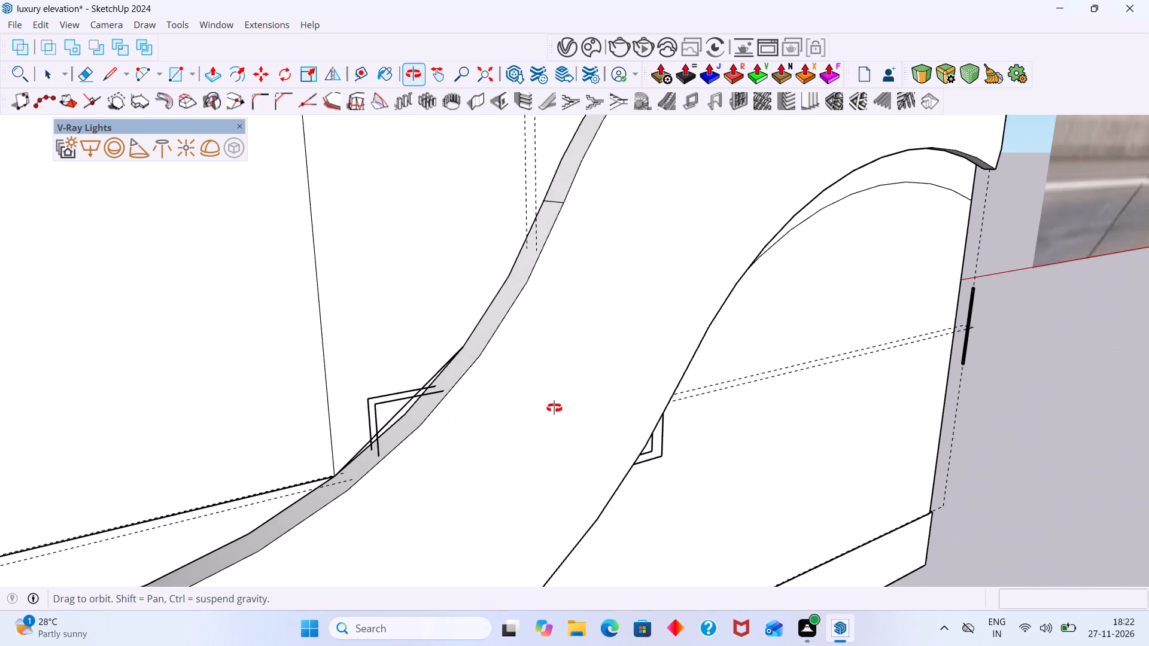
middle_drag(554, 408, 457, 408)
scroll(418, 400, up, 5)
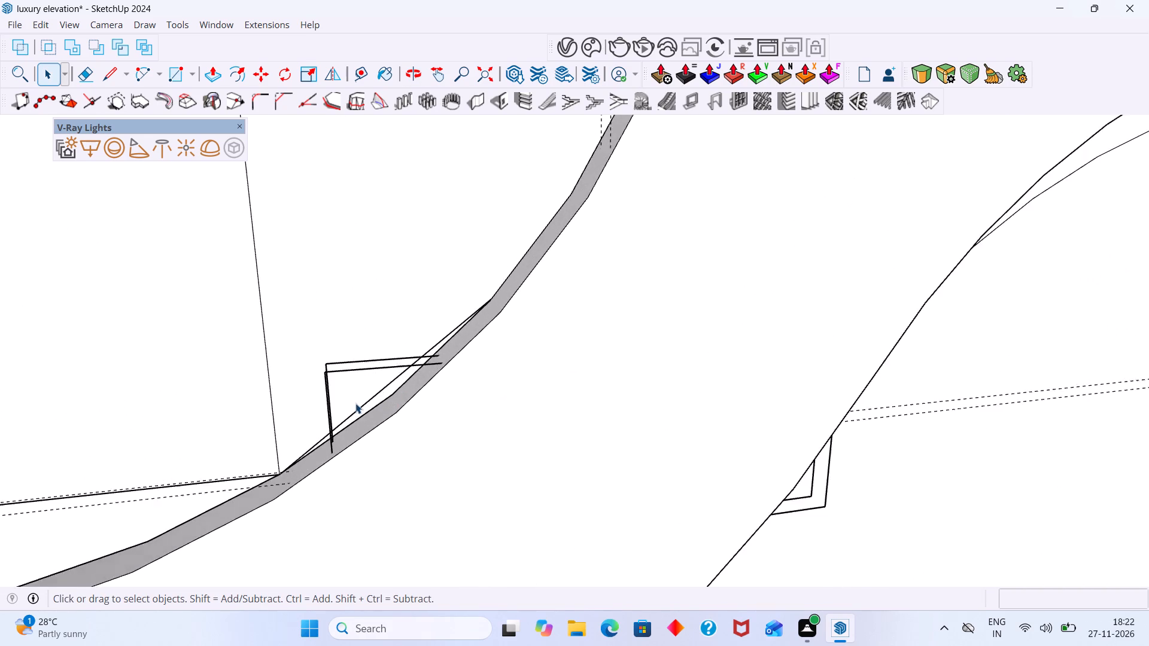
scroll(355, 403, up, 5)
key(e)
scroll(379, 402, up, 4)
drag(376, 392, 370, 381)
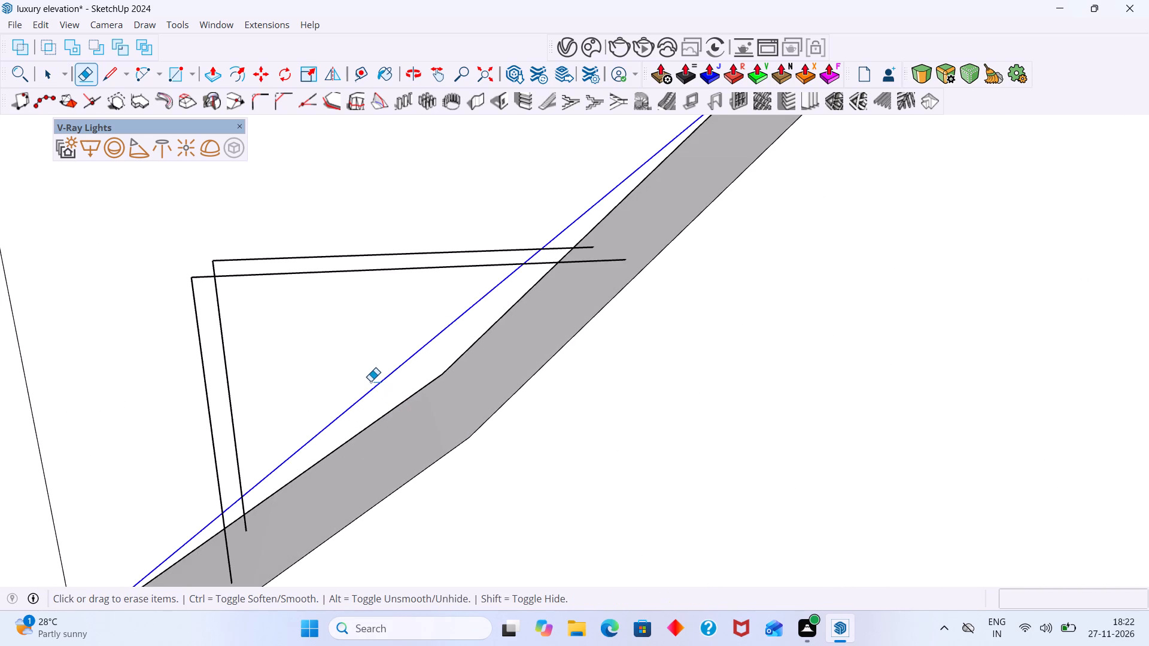
scroll(388, 378, down, 14)
scroll(256, 453, up, 2)
scroll(254, 448, down, 1)
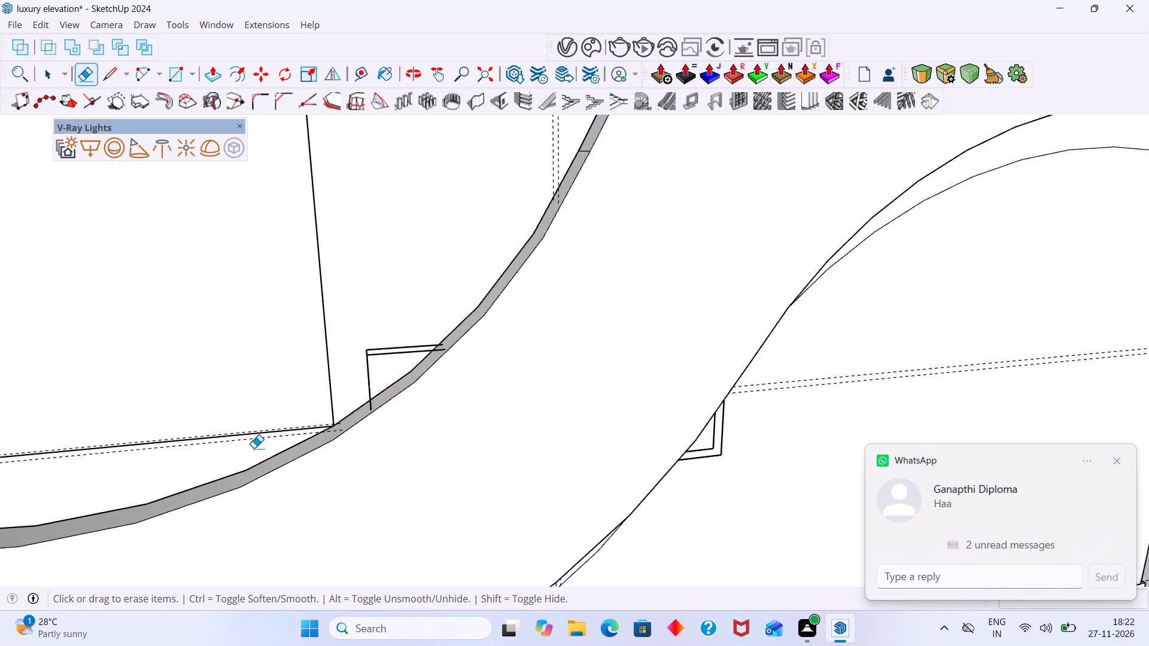
Erase the leftover solid horizontal and vertical edges on the right wall's infill panel above the curved band.
scroll(254, 448, down, 1)
drag(253, 441, 250, 426)
scroll(267, 428, down, 11)
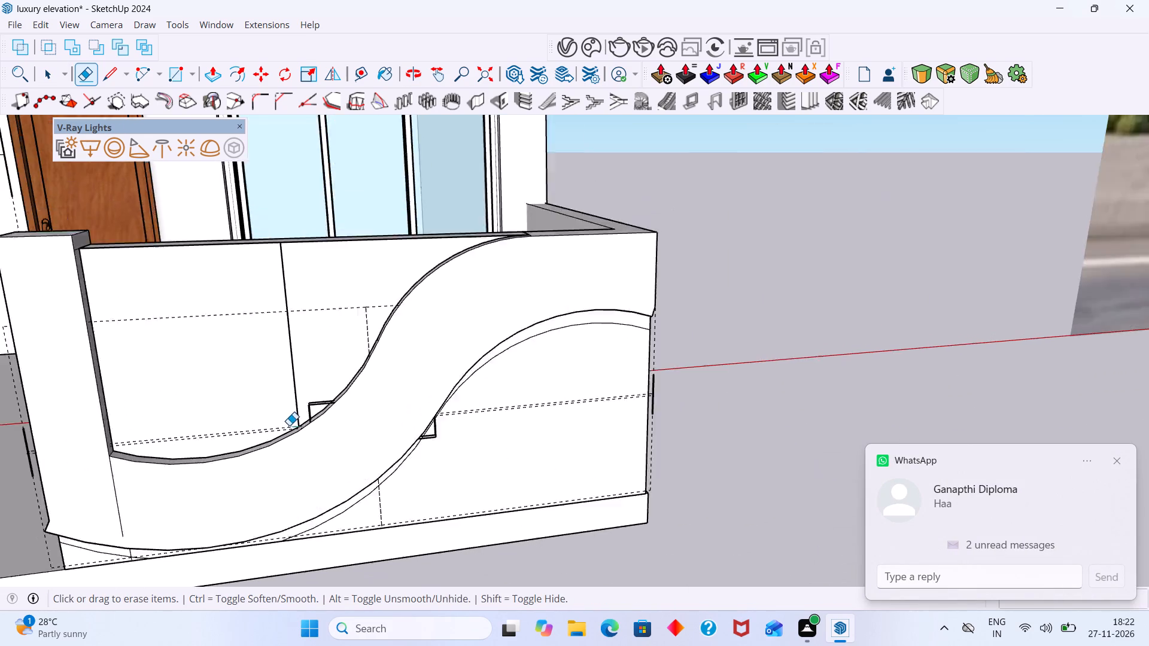
scroll(289, 425, down, 7)
scroll(299, 404, up, 5)
drag(292, 398, 285, 397)
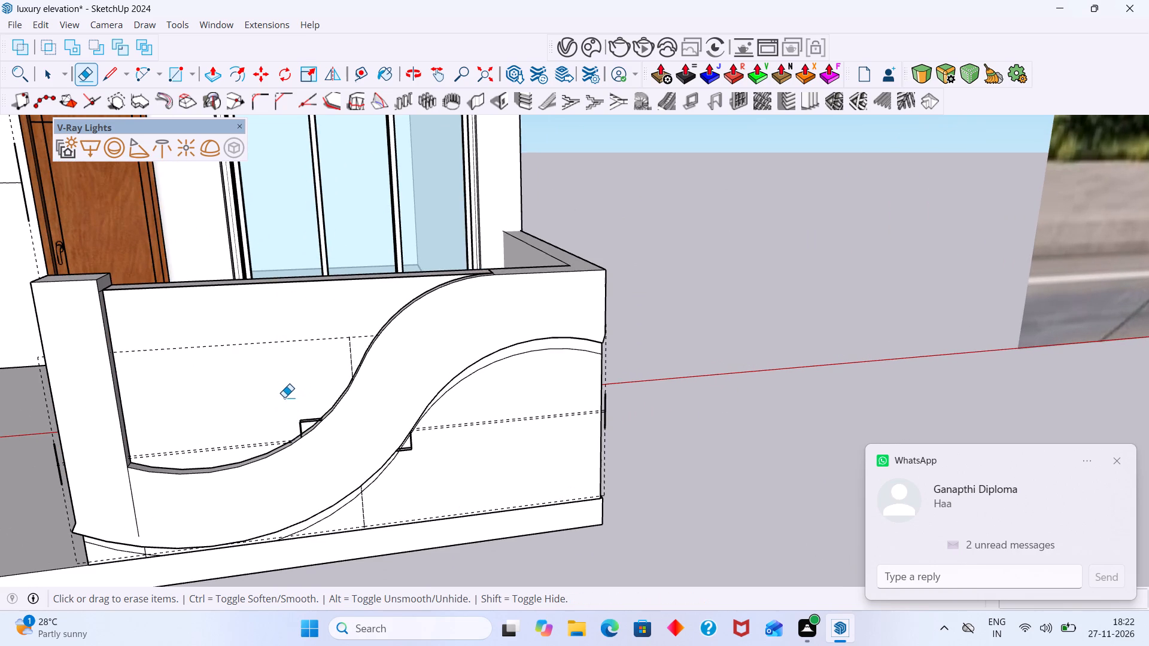
scroll(375, 484, up, 3)
key(space)
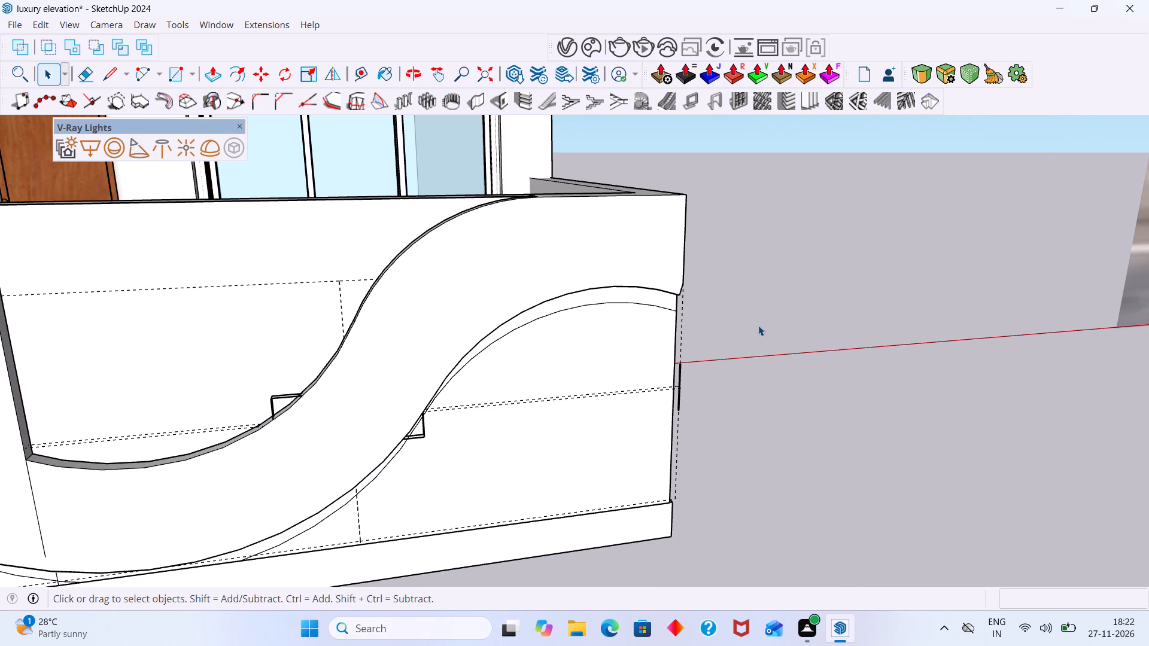
click(829, 254)
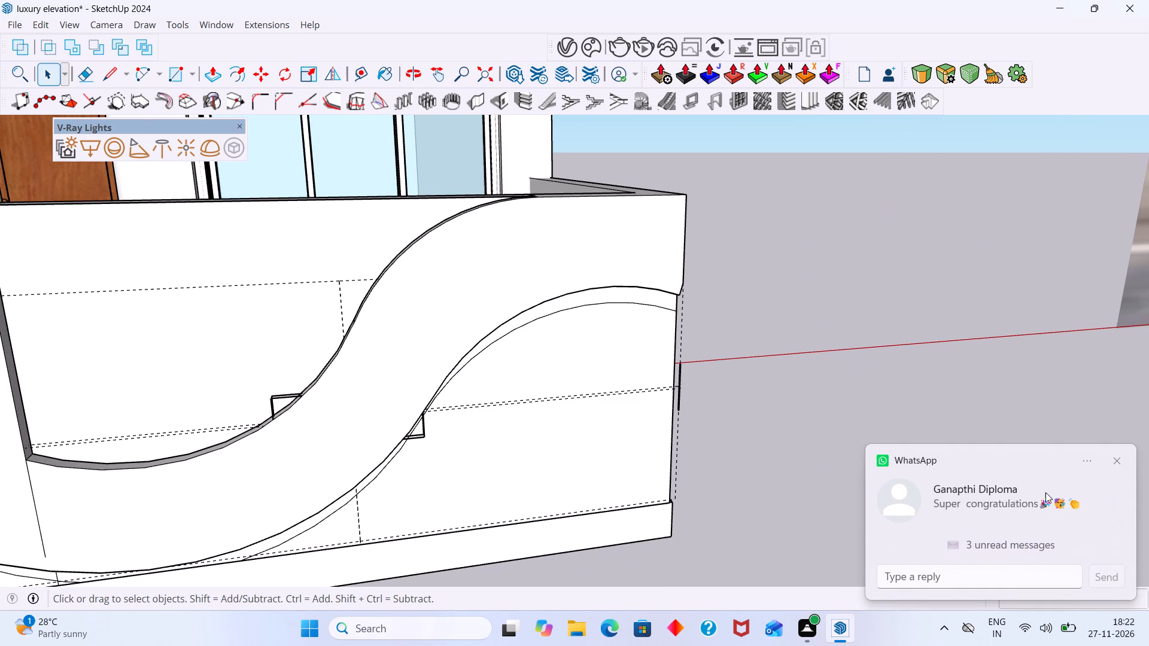
Dismiss the incoming WhatsApp message notification.
click(1116, 462)
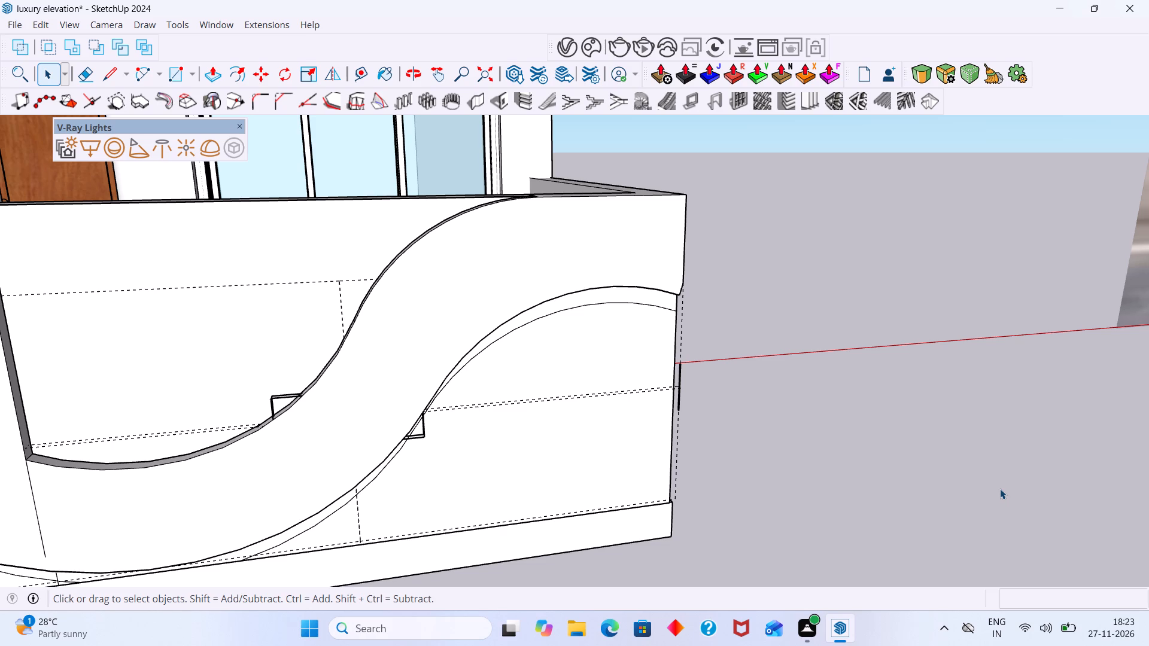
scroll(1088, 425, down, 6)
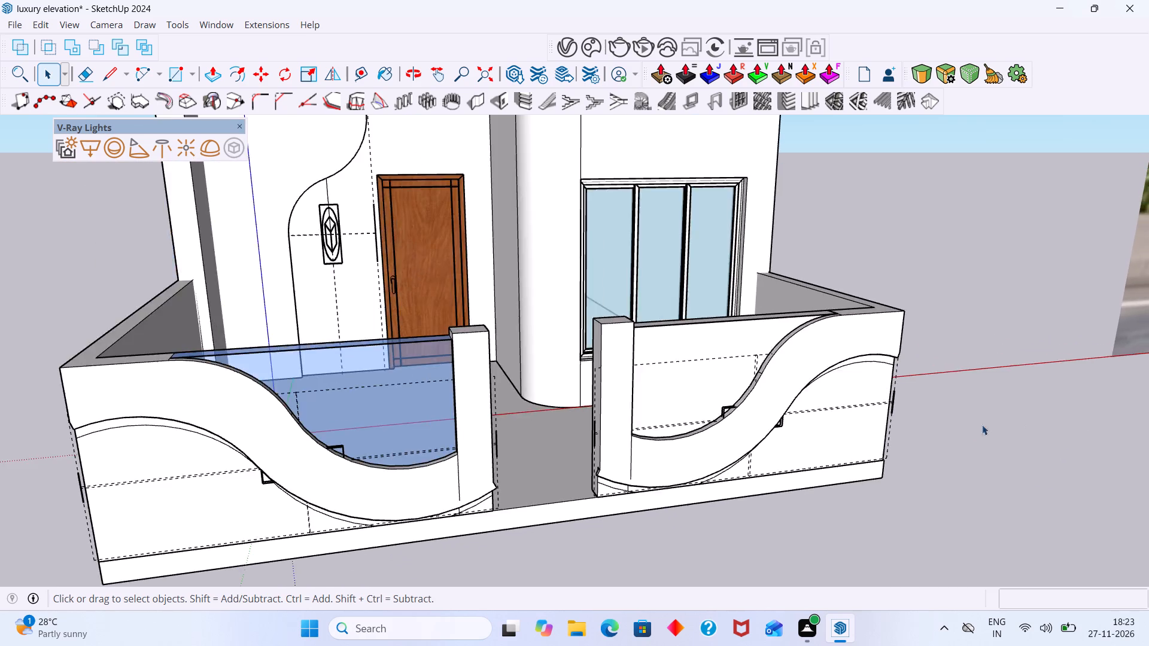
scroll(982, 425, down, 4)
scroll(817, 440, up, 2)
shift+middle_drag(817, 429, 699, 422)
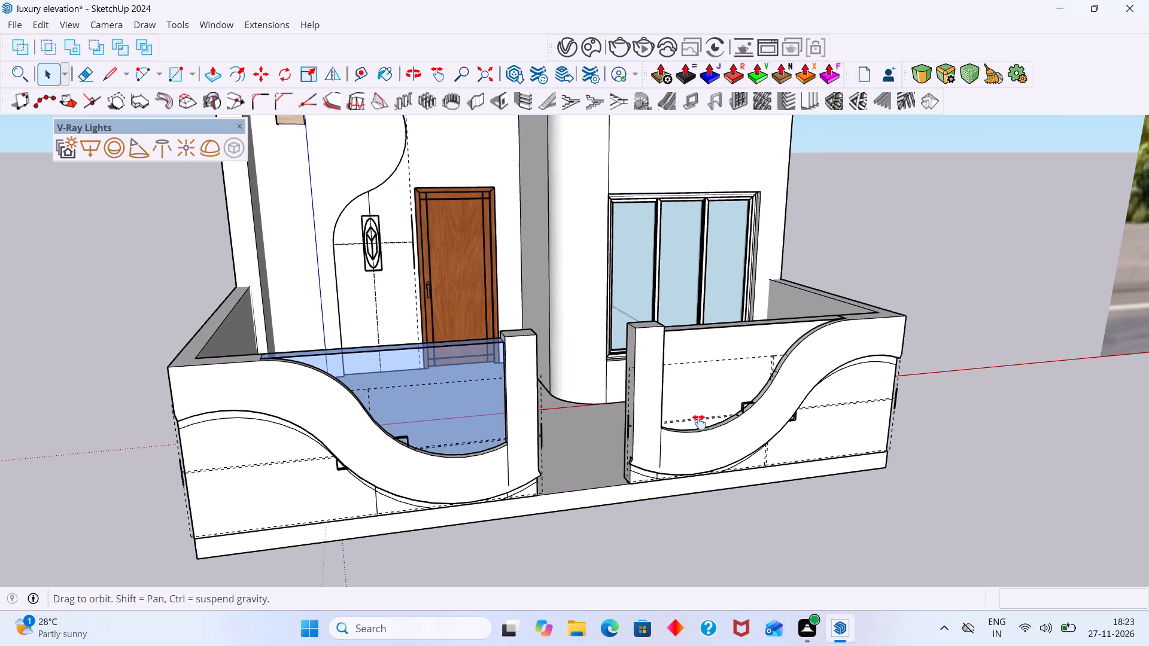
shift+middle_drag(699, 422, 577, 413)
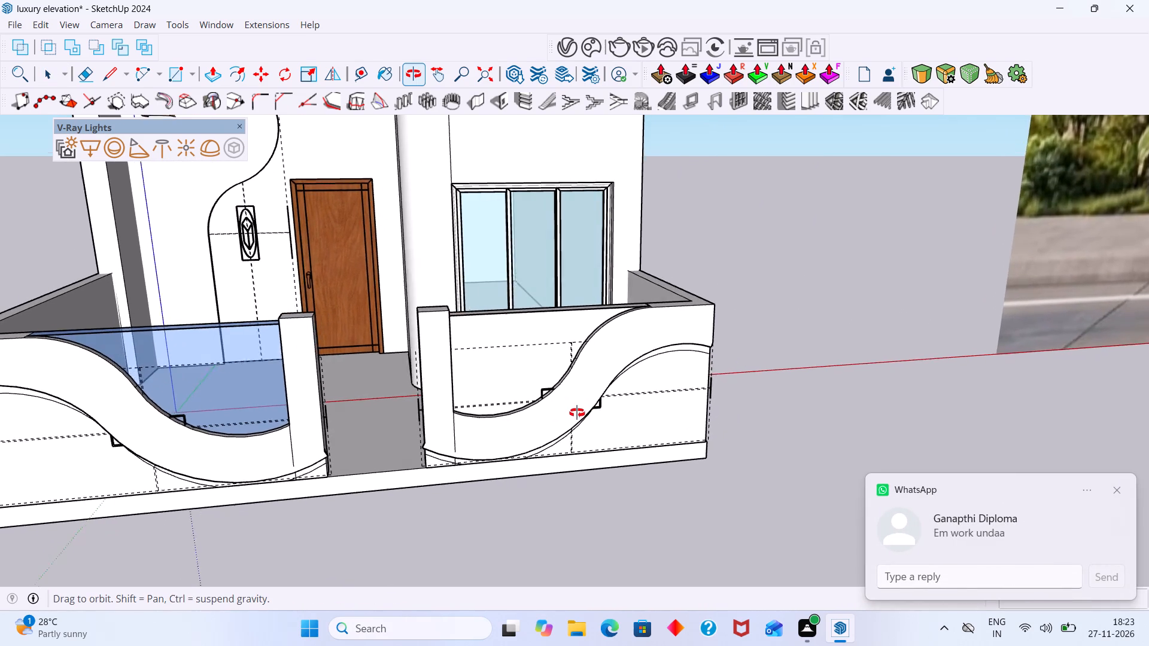
Dismiss the WhatsApp message notification covering the model view.
shift+middle_drag(577, 413, 490, 409)
scroll(543, 420, down, 3)
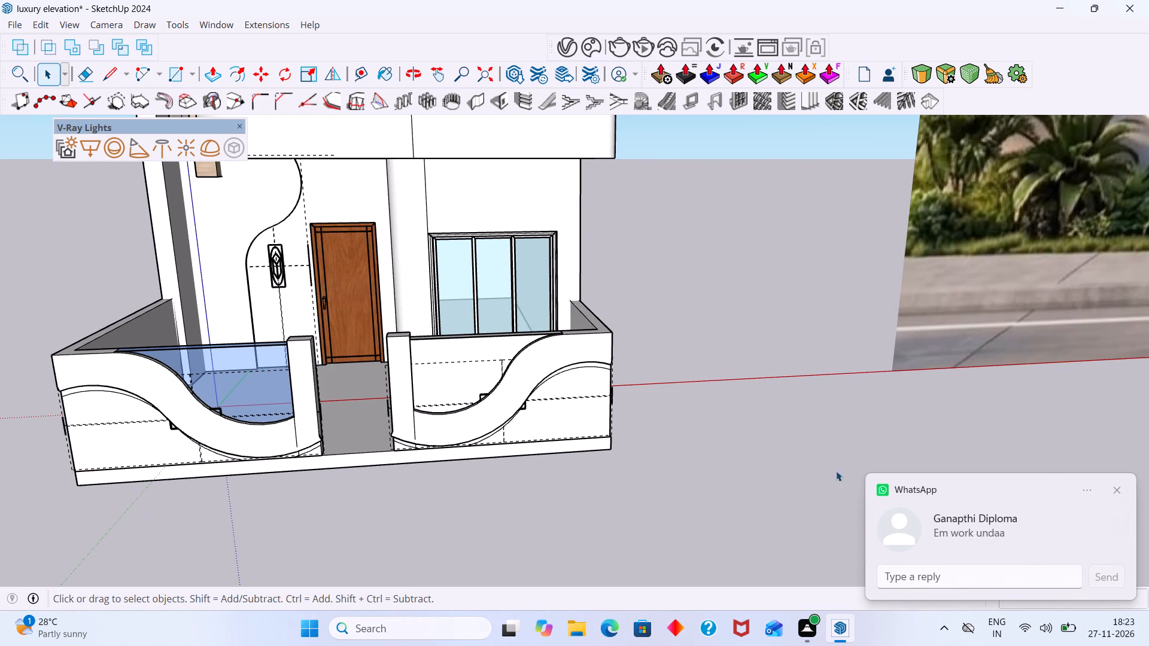
click(1117, 489)
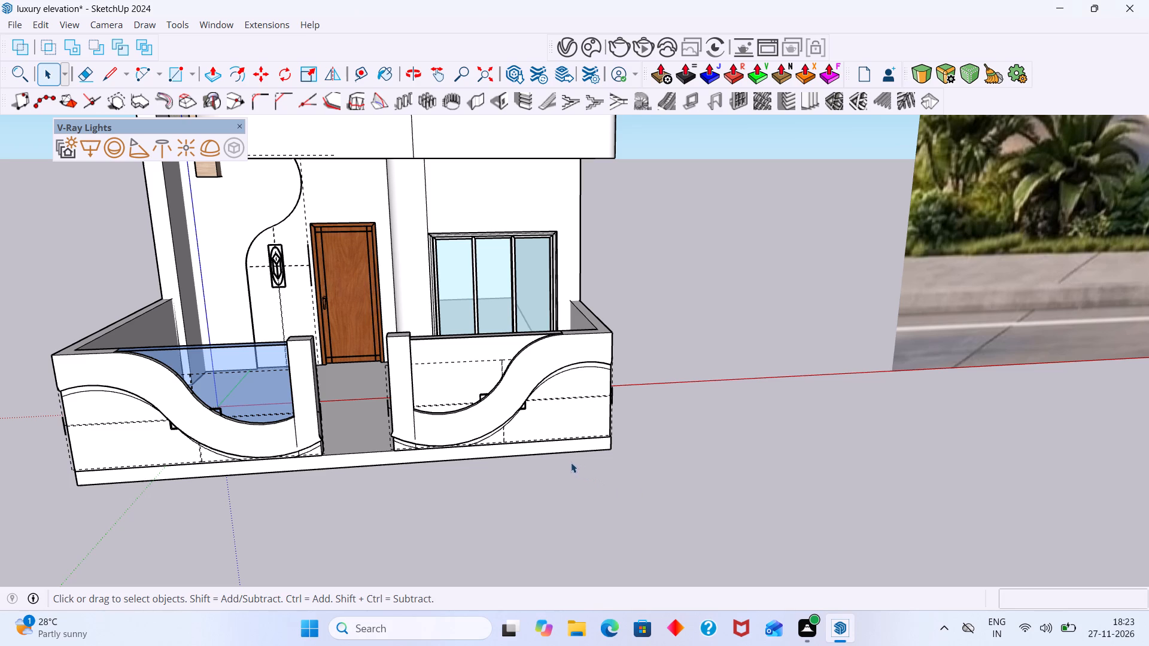
Start an interactive V-Ray render of the porch and both curved compound walls seen from the front.
scroll(466, 412, up, 13)
middle_drag(521, 453, 468, 419)
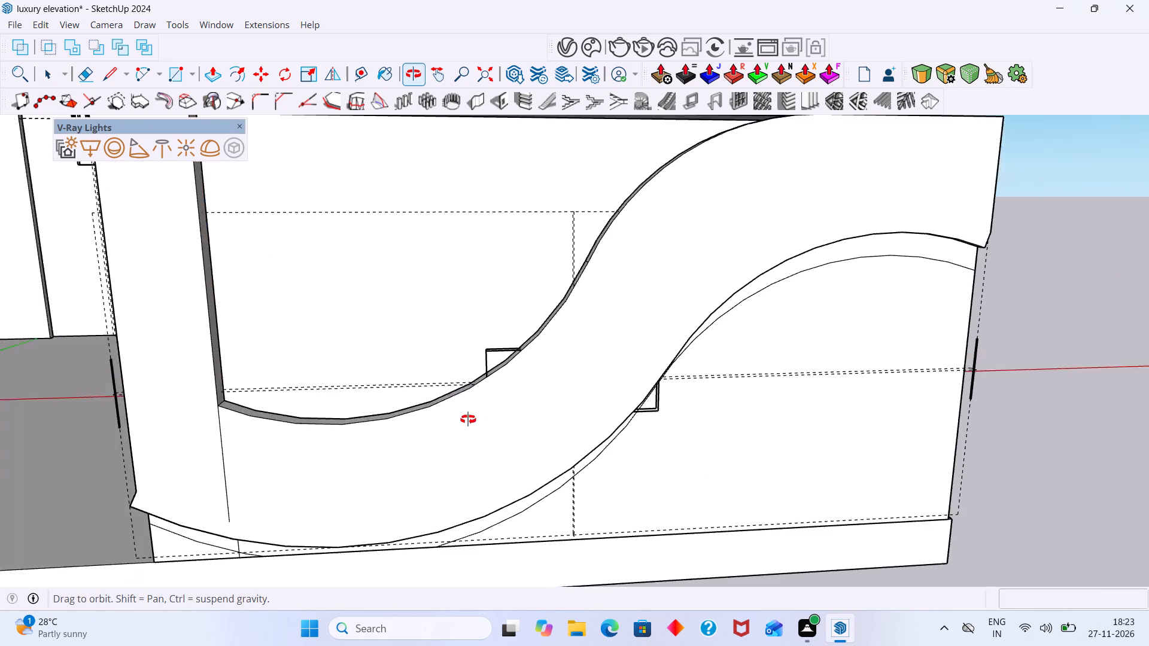
middle_drag(468, 419, 309, 412)
scroll(621, 403, down, 4)
middle_drag(631, 406, 419, 420)
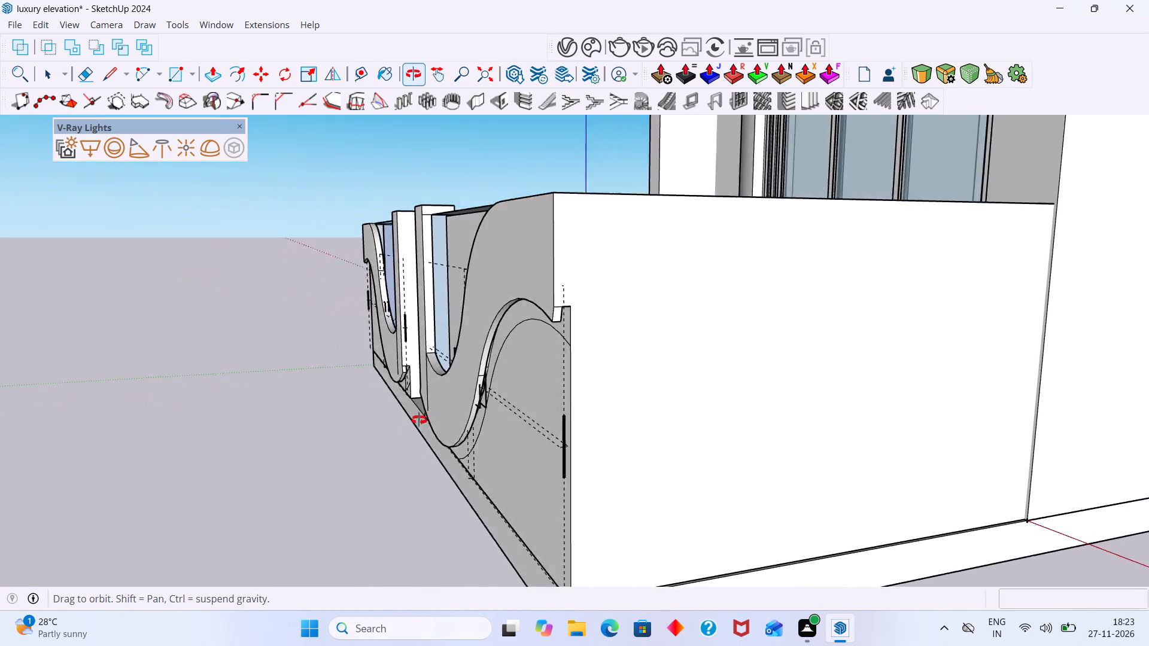
middle_drag(419, 420, 837, 459)
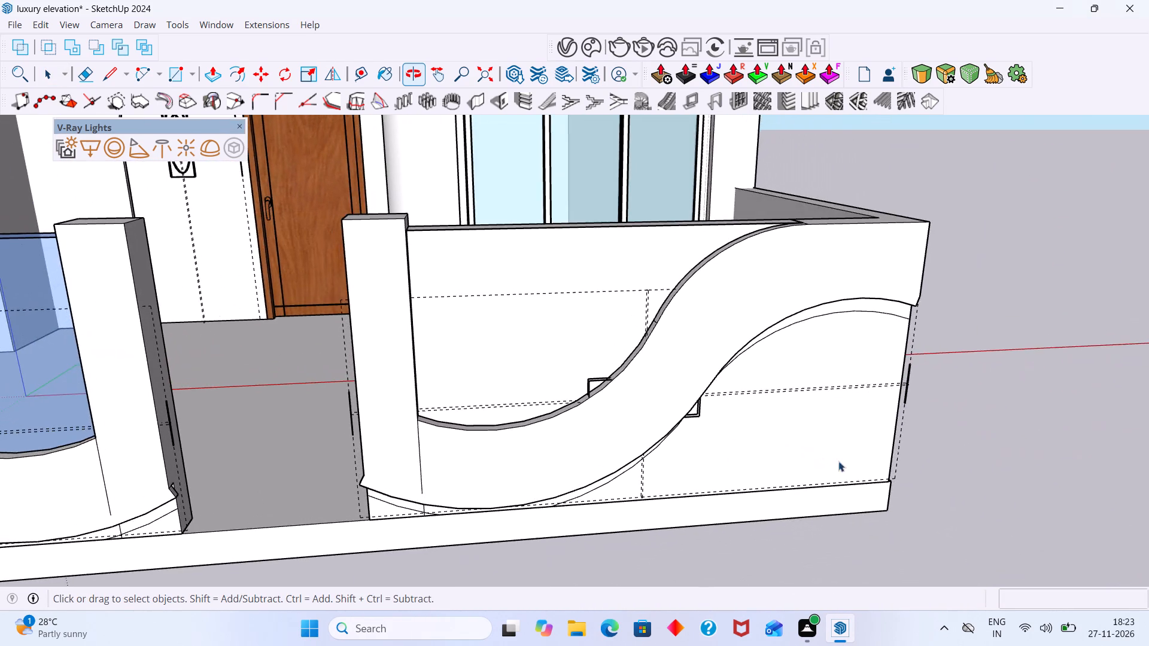
scroll(829, 449, down, 6)
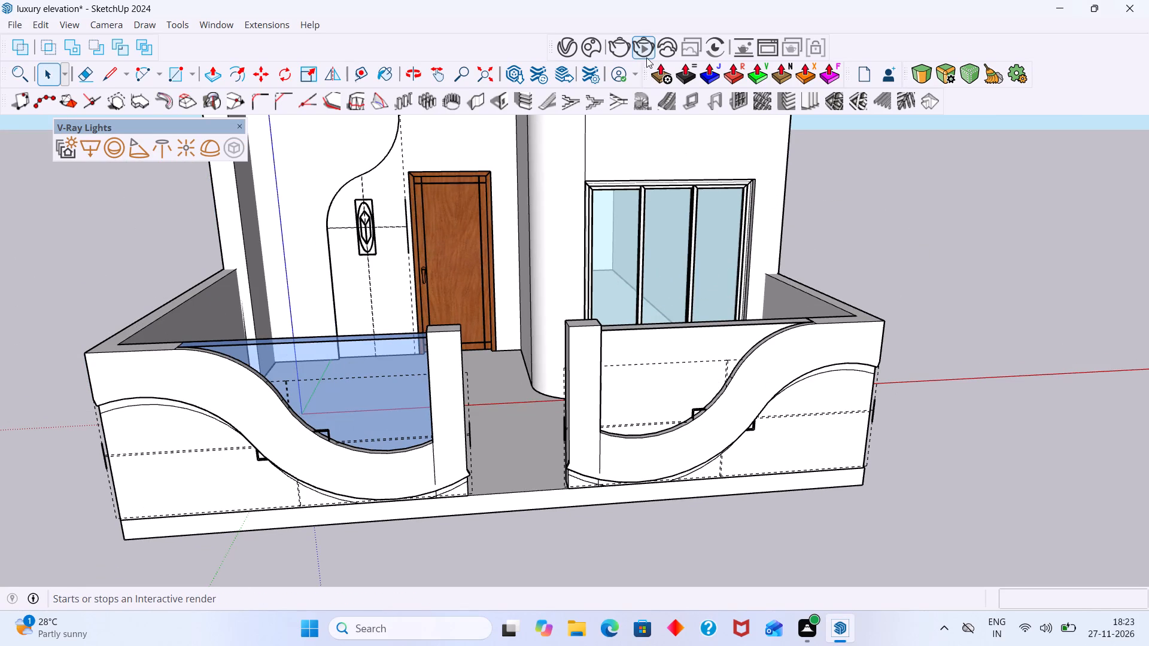
double_click(646, 57)
Examine the rendered front elevation in the frame buffer, checking the light glow along the compound walls' curved bands.
scroll(751, 333, down, 2)
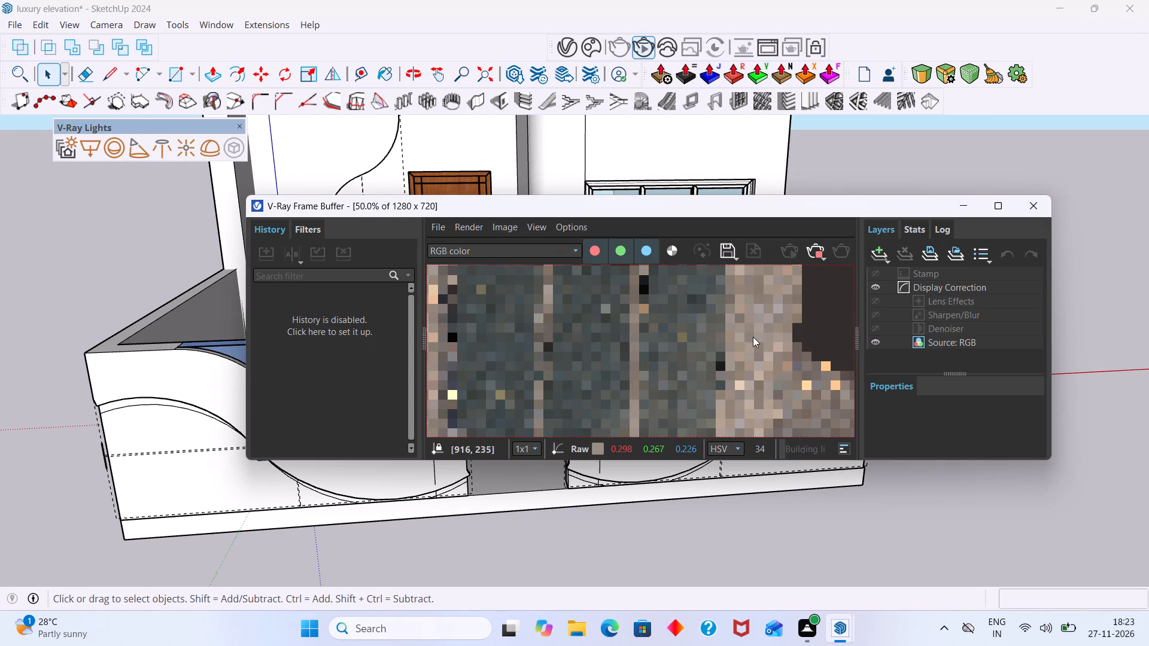
scroll(728, 339, down, 2)
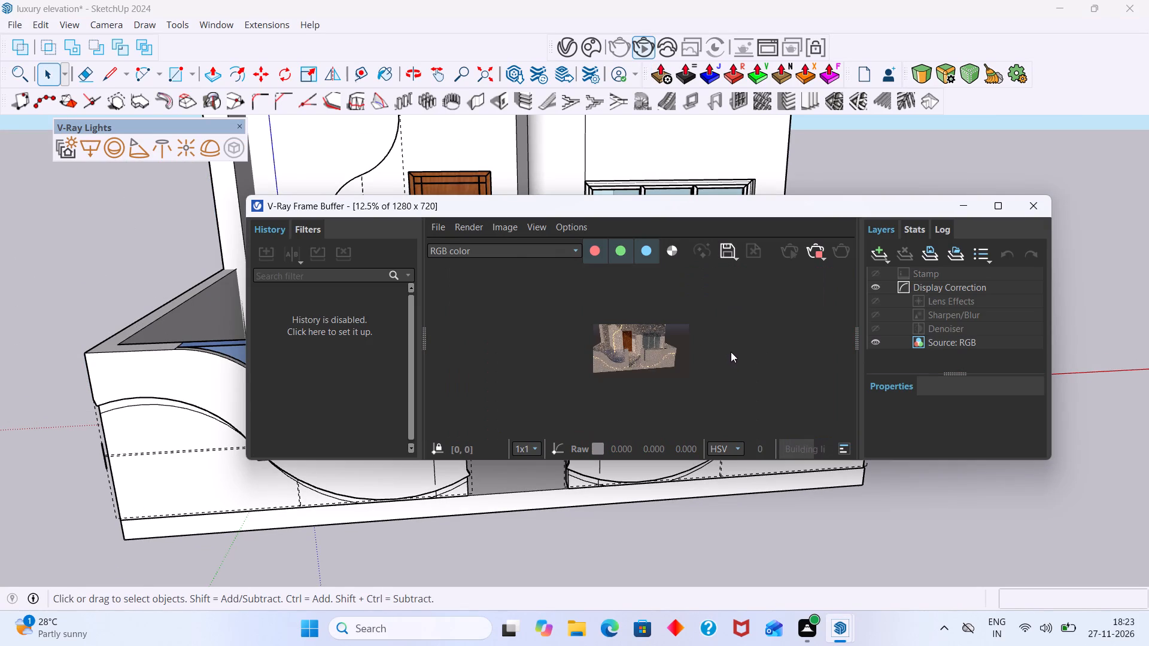
scroll(663, 365, up, 2)
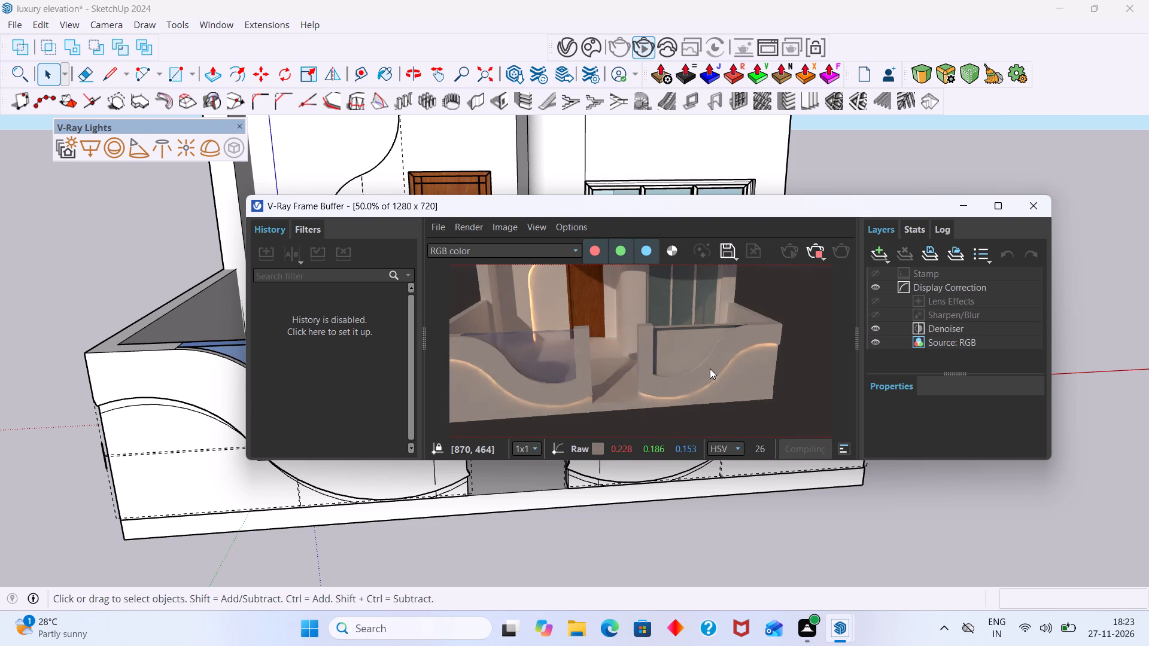
drag(710, 206, 776, 264)
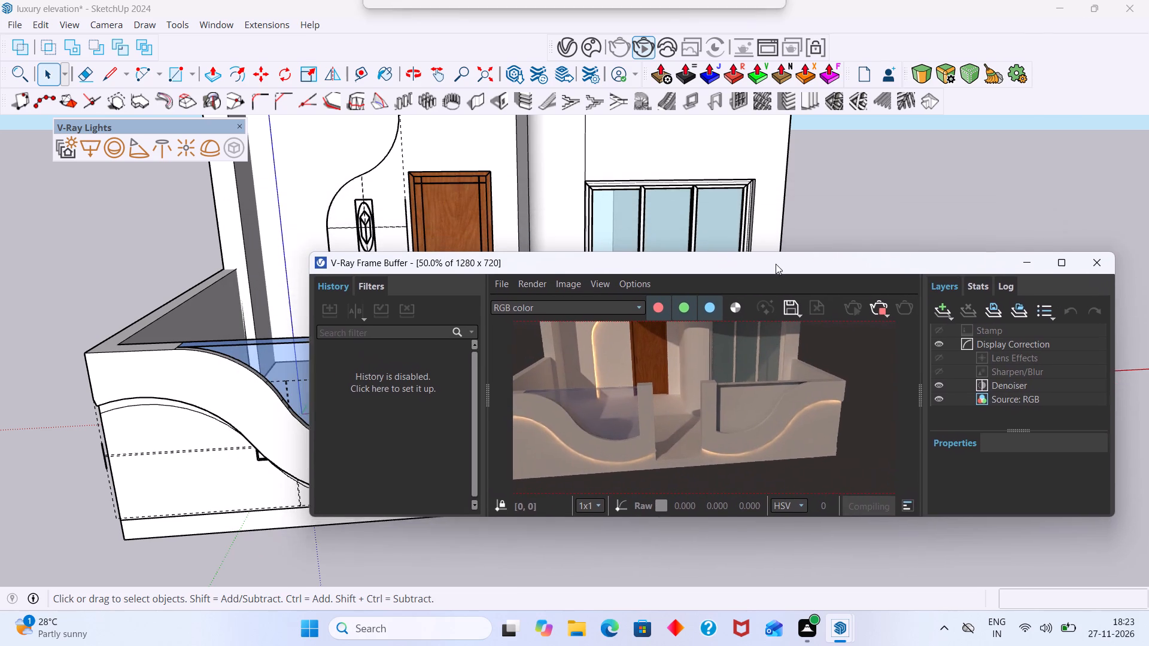
drag(776, 264, 802, 331)
scroll(775, 258, down, 6)
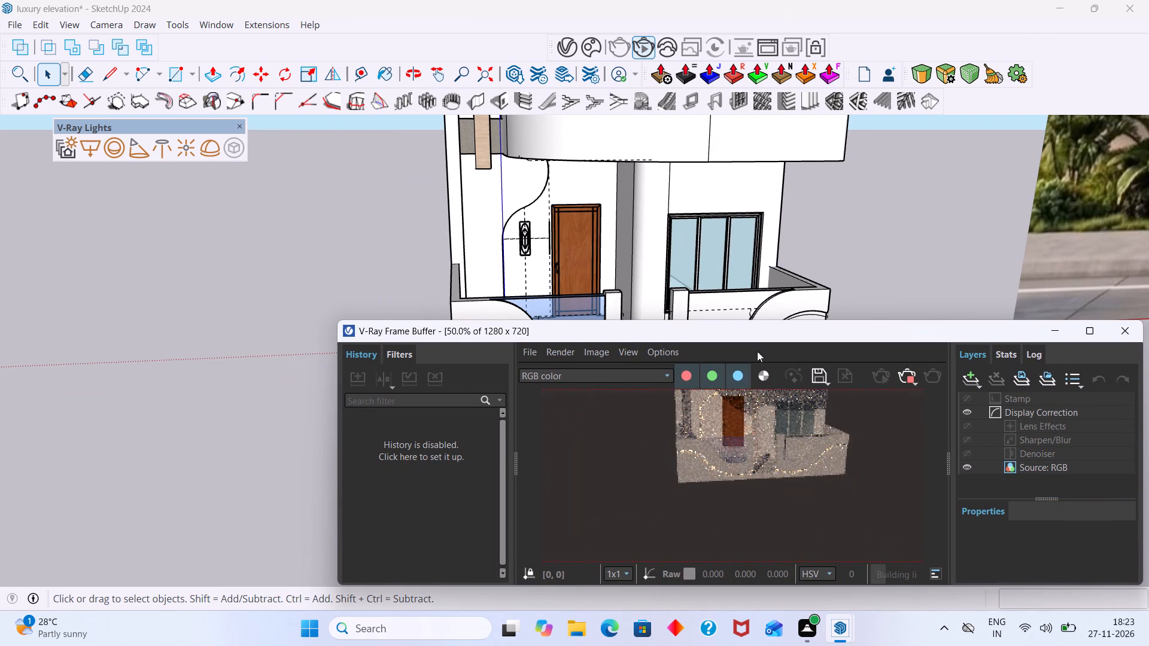
scroll(756, 426, up, 1)
middle_drag(758, 426, 736, 452)
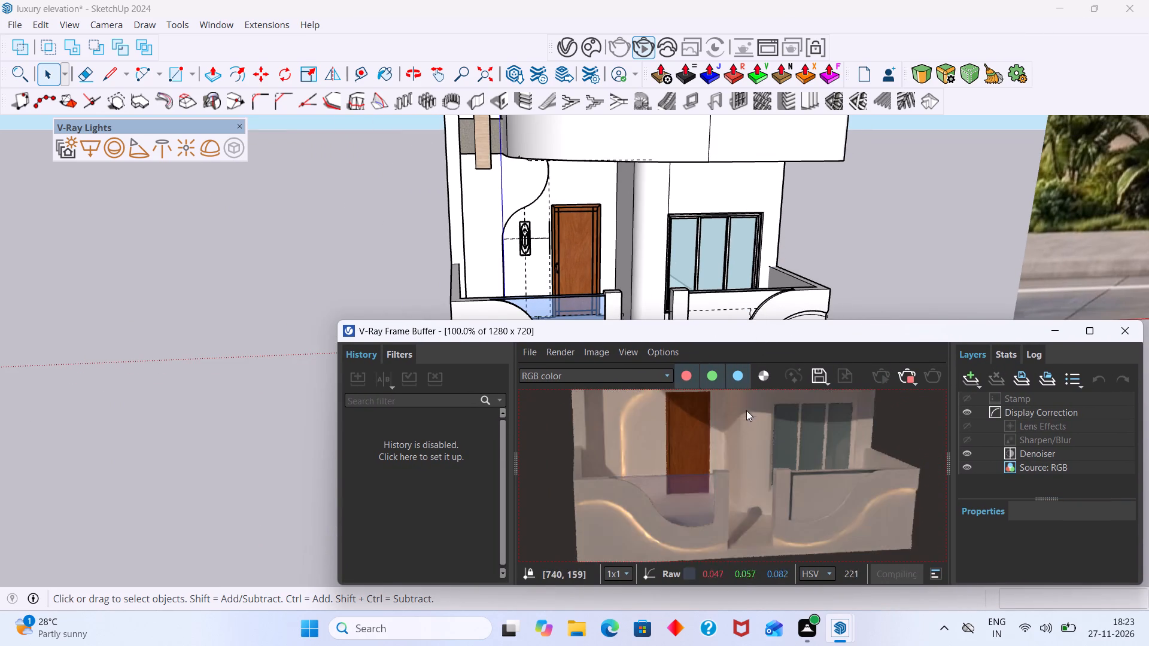
scroll(746, 440, down, 1)
middle_drag(768, 477, 738, 495)
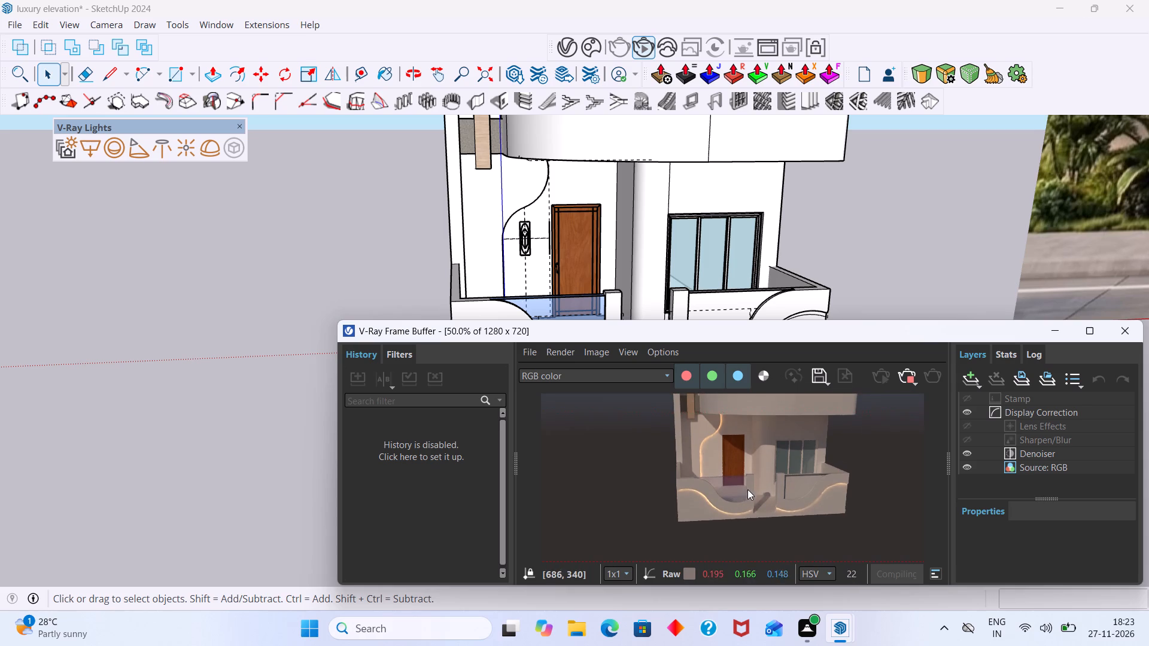
middle_drag(745, 486, 753, 516)
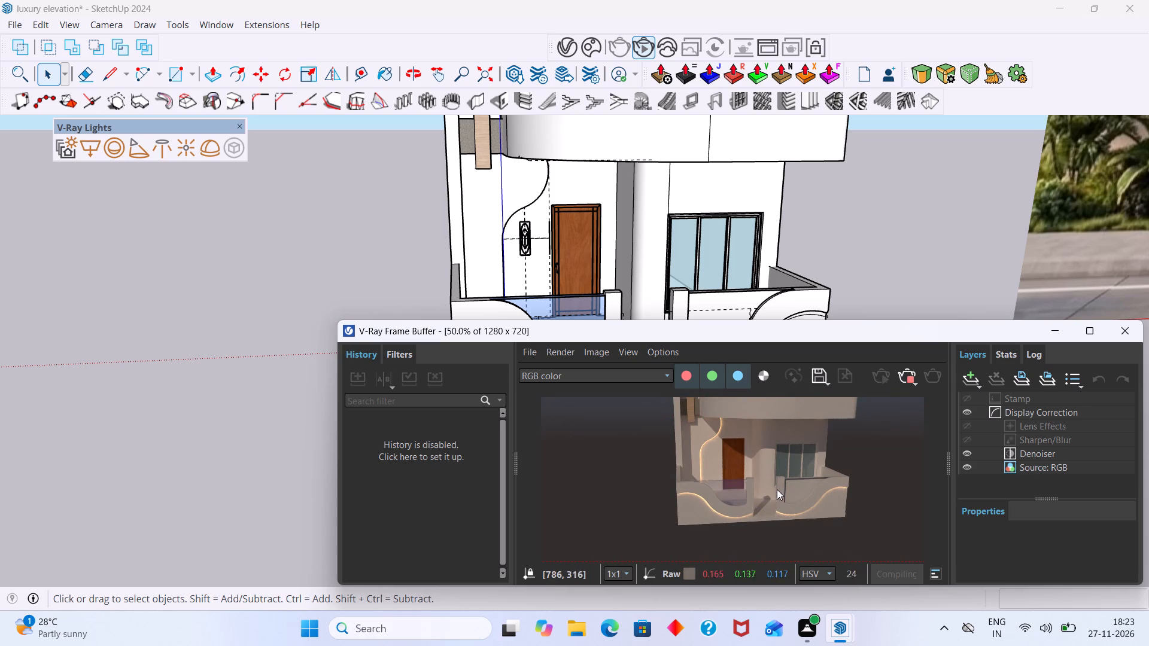
scroll(735, 487, up, 1)
scroll(741, 487, down, 1)
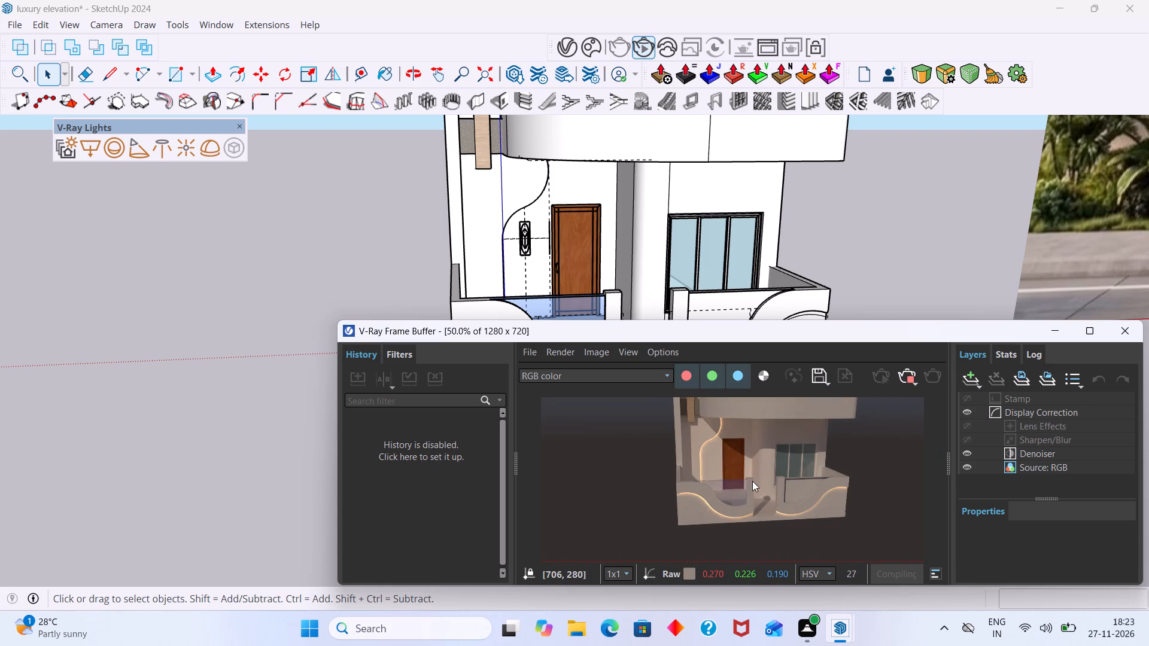
scroll(752, 481, up, 1)
scroll(764, 471, down, 1)
middle_drag(764, 468, 770, 499)
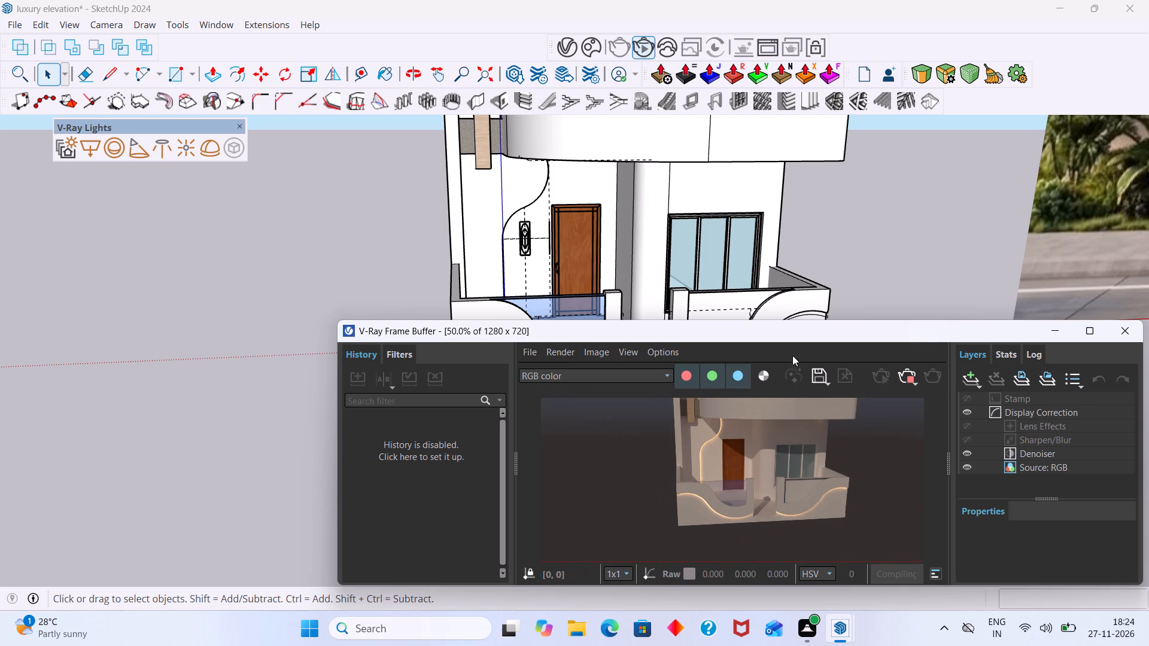
scroll(729, 480, up, 1)
scroll(729, 480, down, 1)
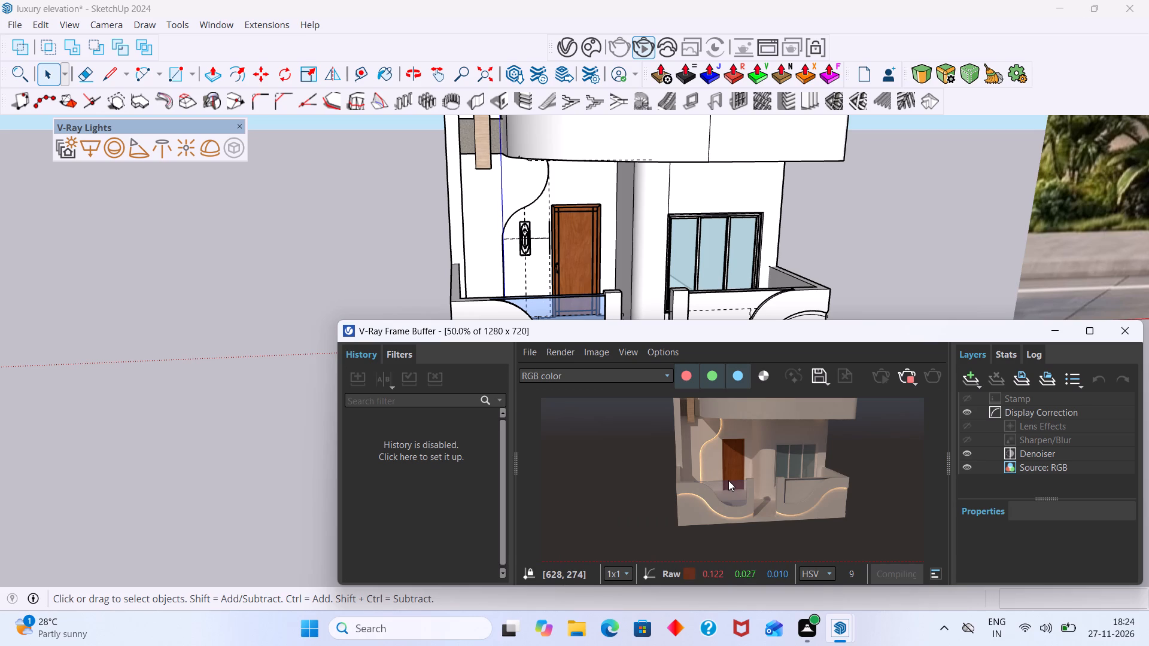
middle_drag(728, 481, 722, 507)
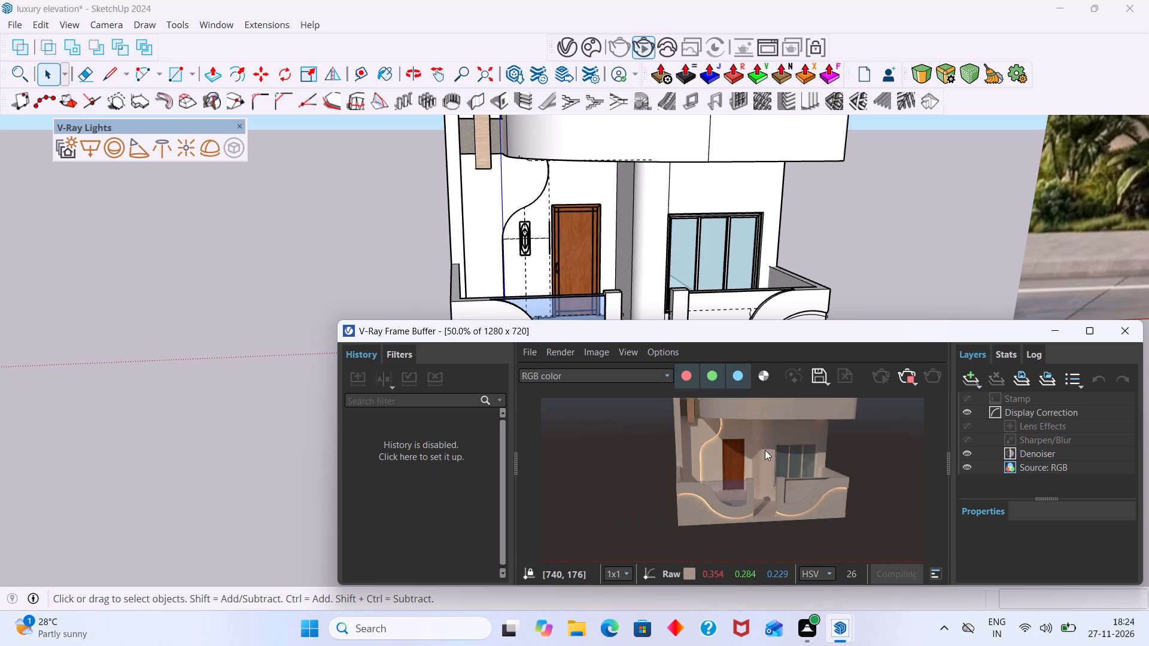
Inspect the render up close around the porch, door and compound walls, including the infill panels above the curved bands.
drag(815, 336, 694, 327)
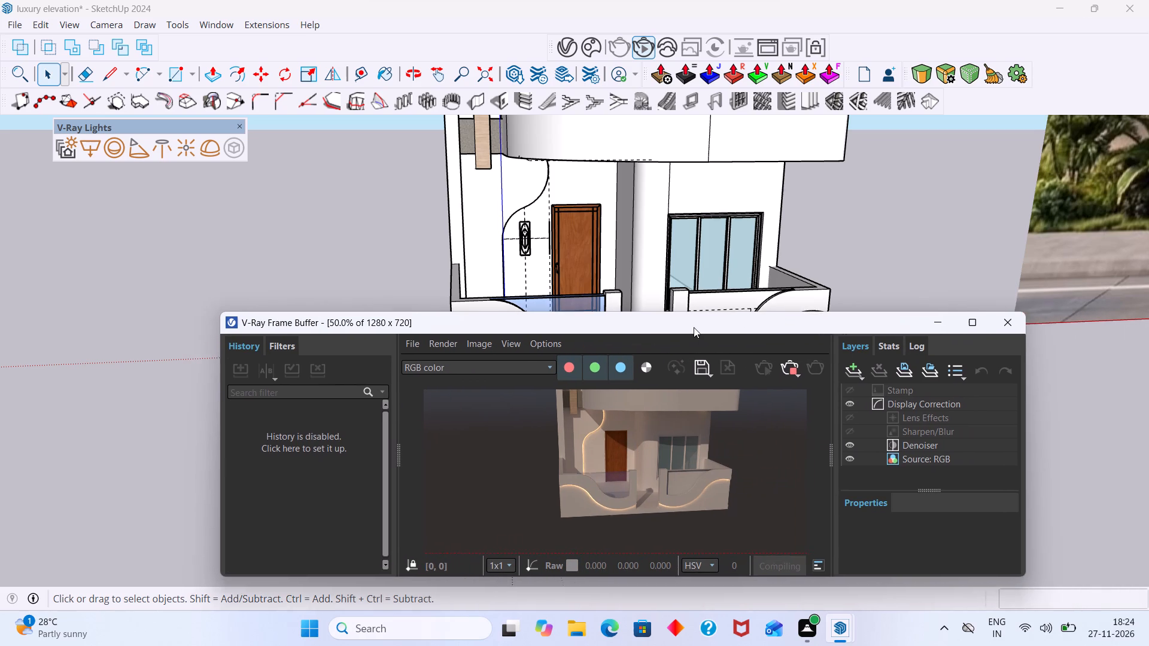
drag(694, 327, 615, 319)
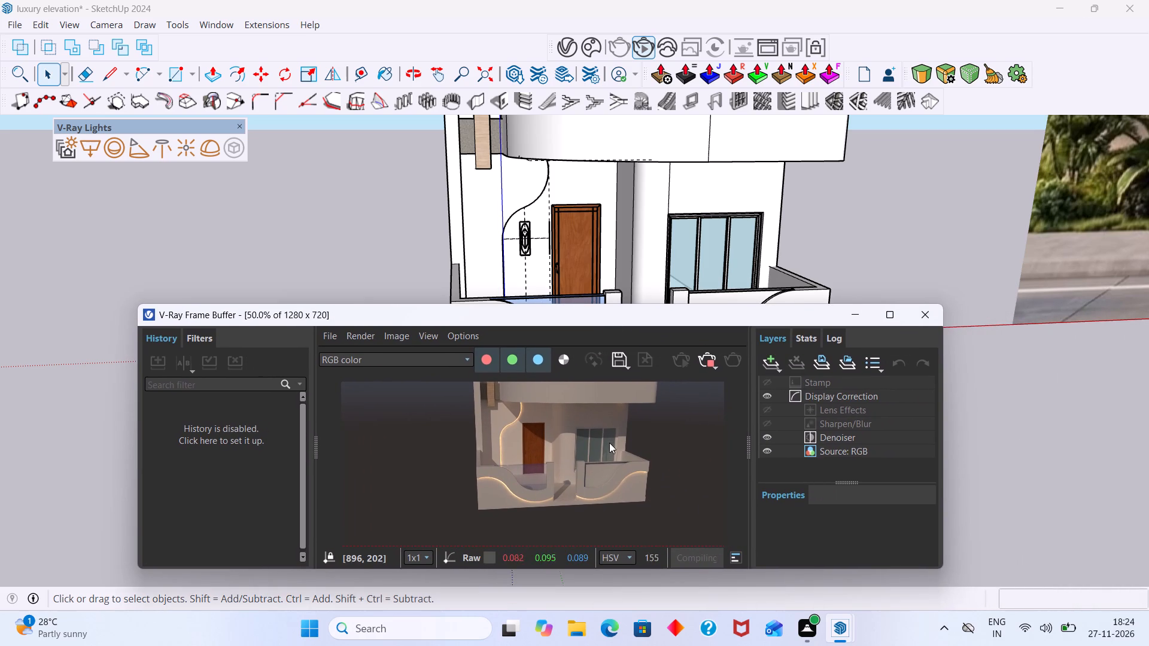
scroll(609, 443, up, 1)
scroll(612, 445, down, 1)
middle_drag(613, 445, 608, 487)
scroll(575, 425, up, 1)
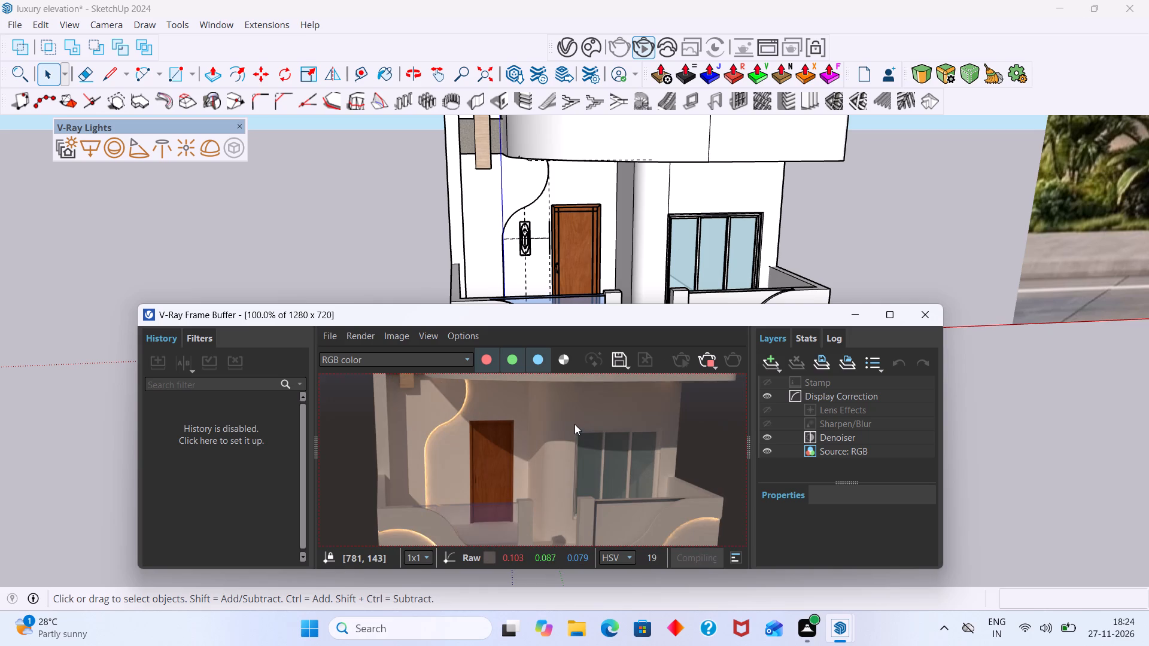
middle_drag(574, 424, 582, 482)
scroll(582, 468, down, 1)
scroll(577, 460, up, 1)
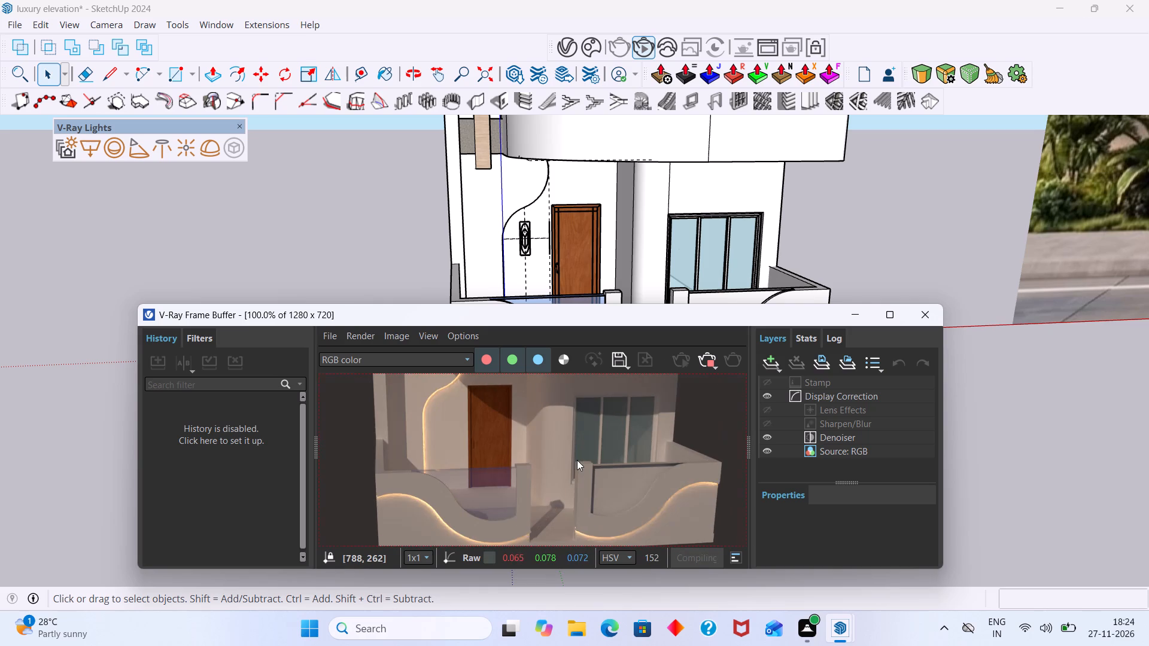
middle_drag(577, 460, 589, 508)
middle_drag(573, 440, 579, 470)
middle_drag(570, 422, 570, 435)
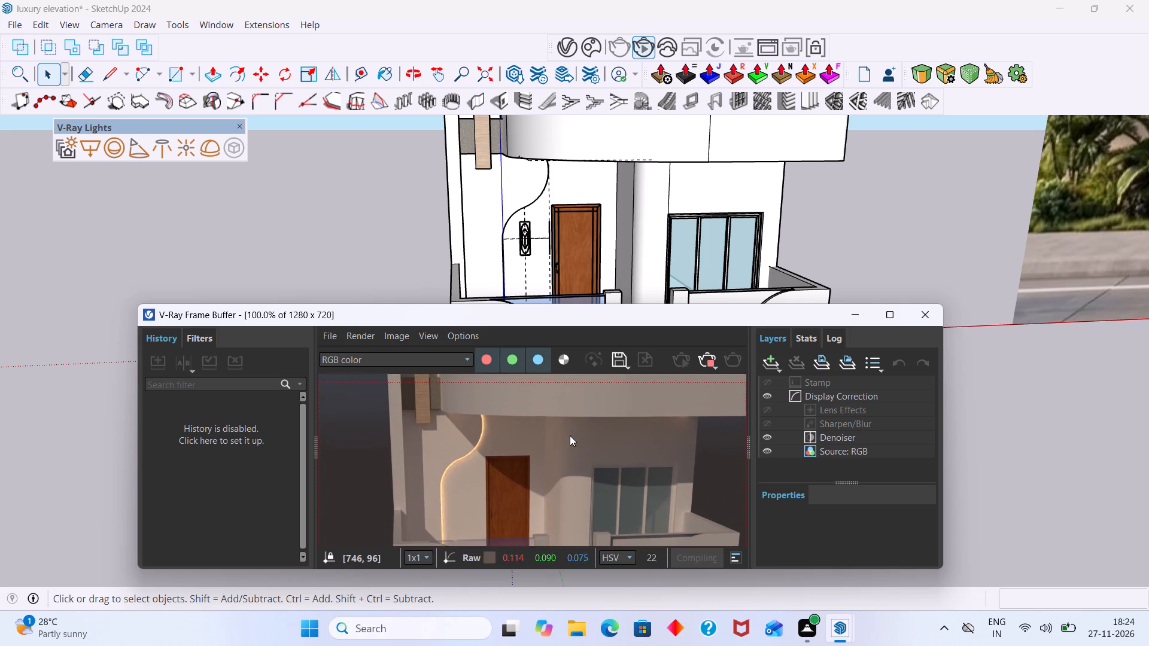
middle_drag(570, 435, 581, 473)
scroll(580, 438, down, 3)
scroll(570, 444, up, 1)
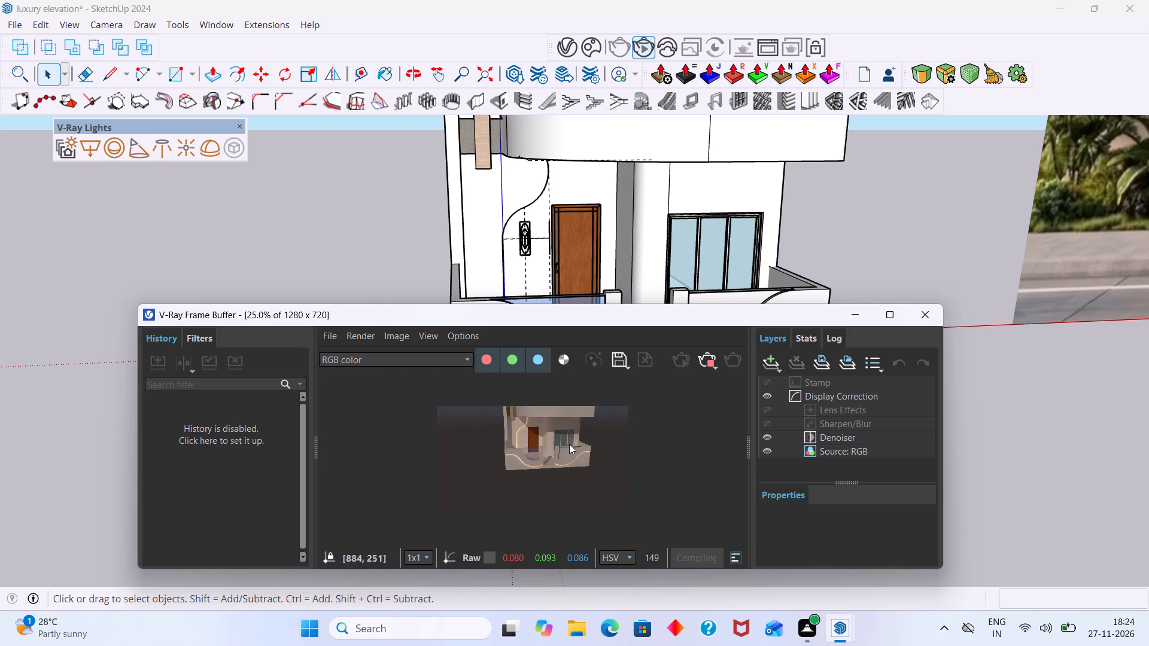
scroll(570, 449, up, 3)
scroll(568, 449, down, 1)
middle_drag(557, 454, 610, 450)
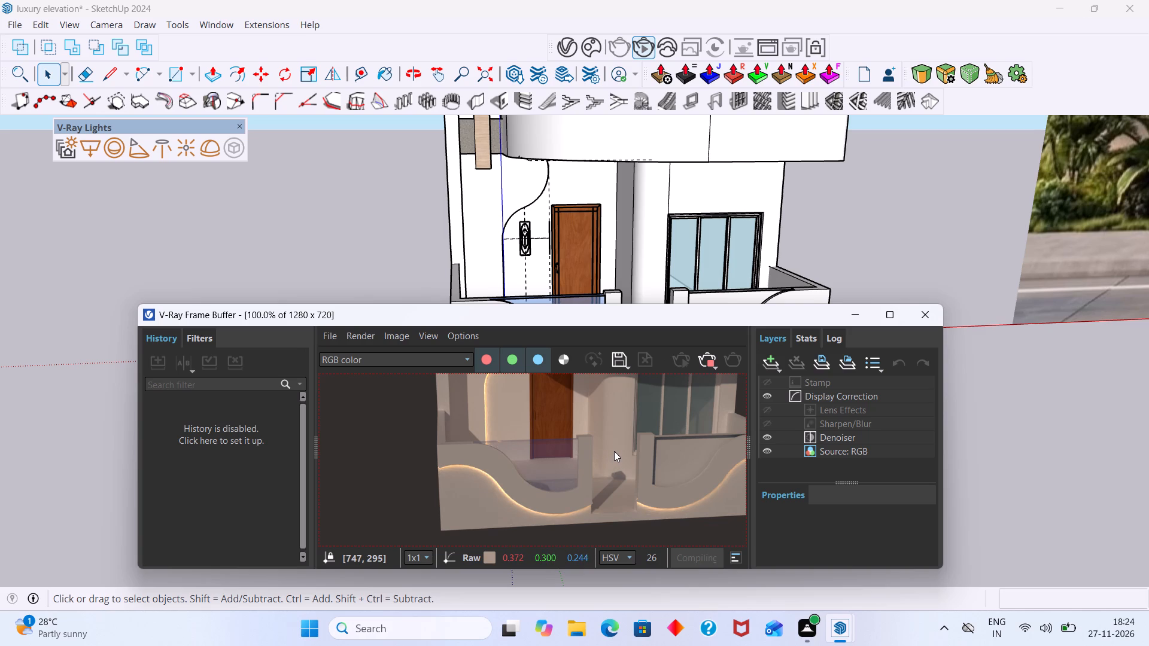
scroll(628, 441, up, 1)
scroll(628, 441, down, 1)
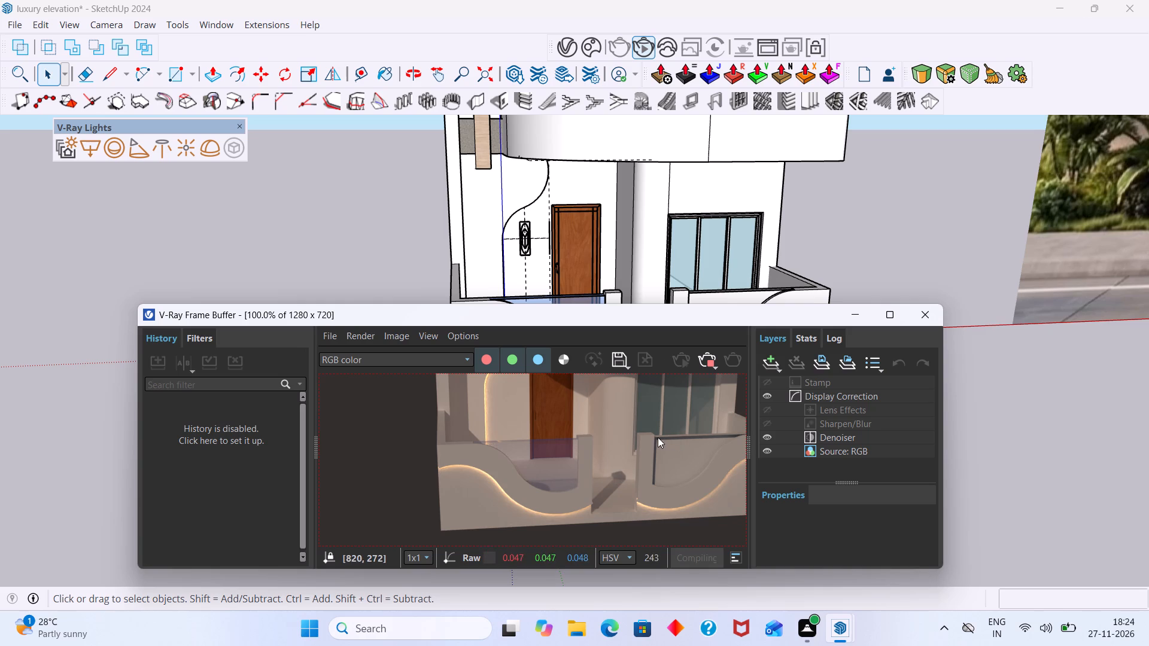
scroll(653, 439, up, 2)
scroll(653, 439, down, 2)
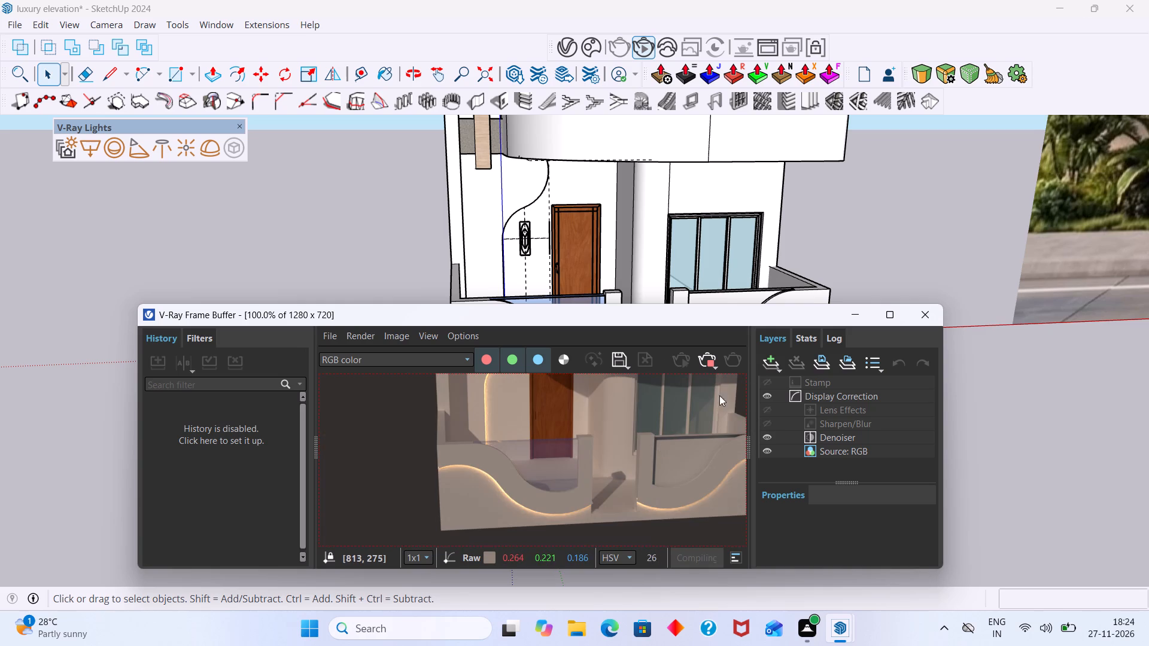
Stop the interactive render and close the V-Ray Frame Buffer.
click(711, 362)
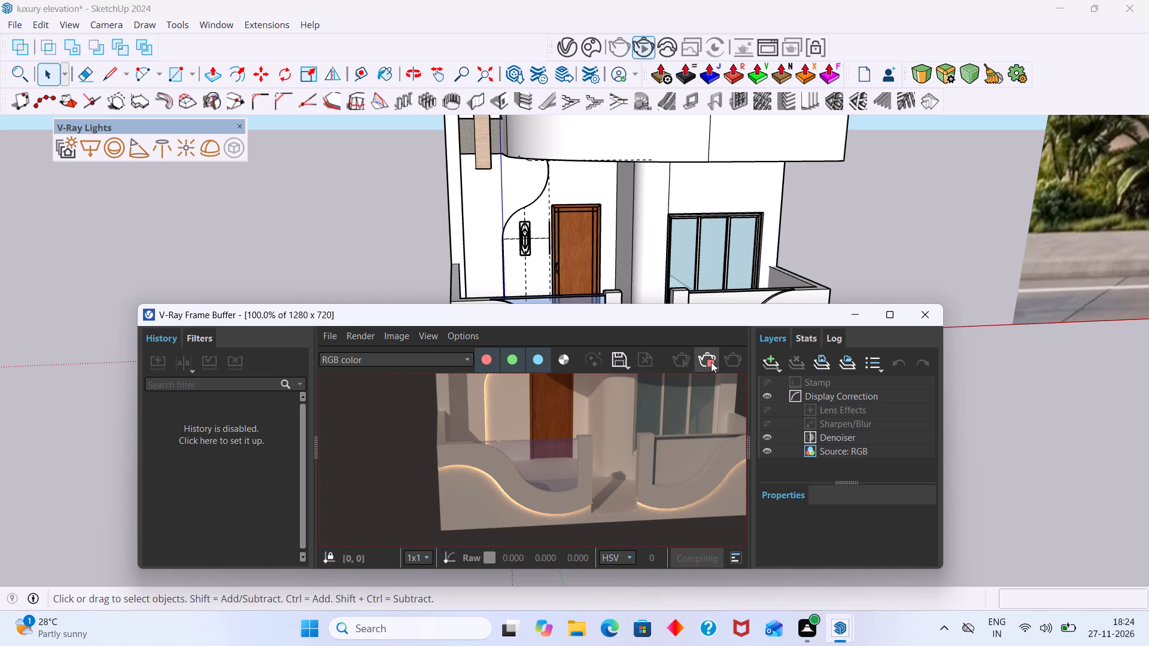
click(928, 315)
Compare the whole house model from the front with the compound wall and facade in the reference image.
scroll(808, 339, up, 1)
scroll(796, 343, down, 7)
middle_drag(788, 346, 638, 428)
scroll(643, 412, down, 1)
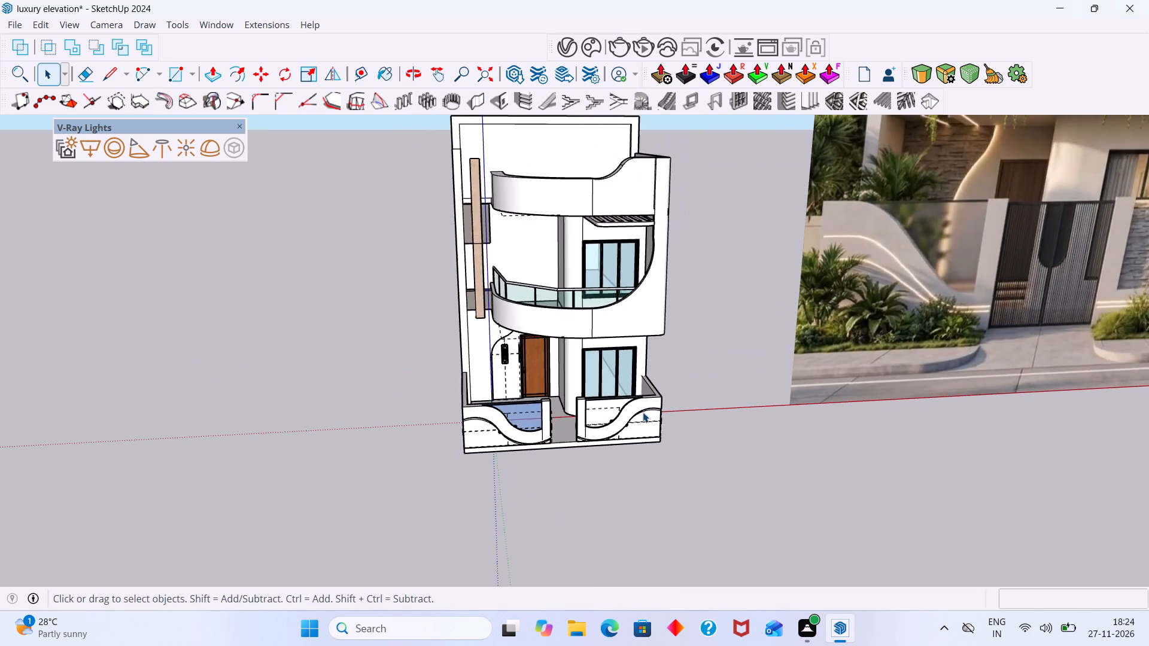
scroll(643, 412, down, 4)
middle_drag(648, 401, 670, 370)
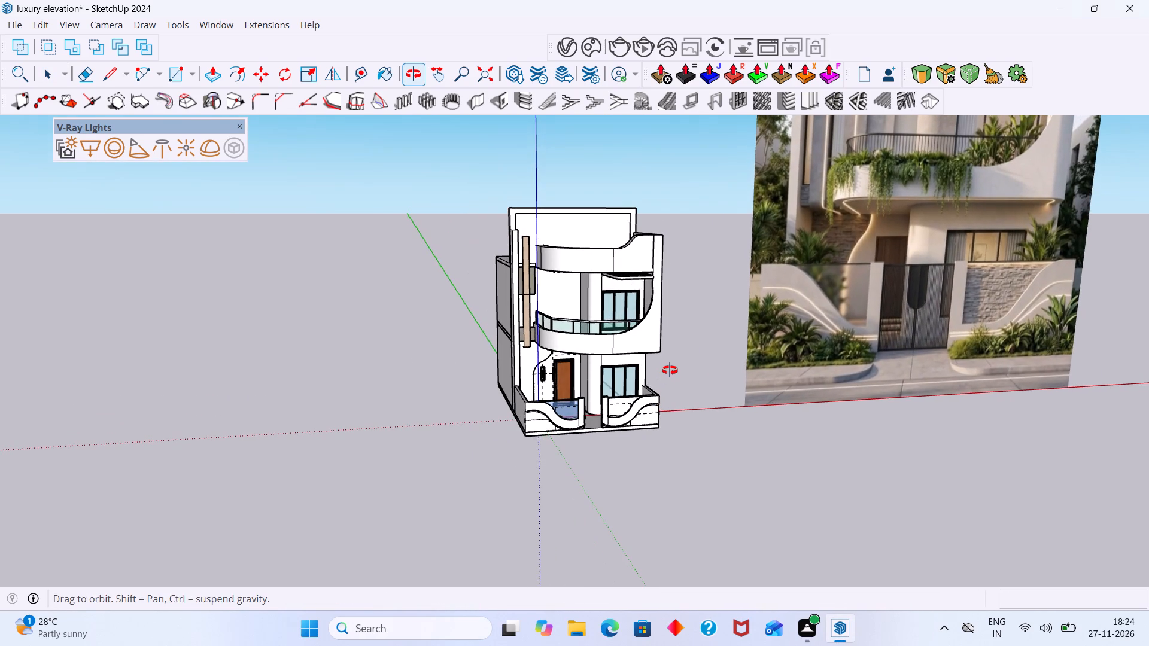
middle_drag(670, 370, 606, 385)
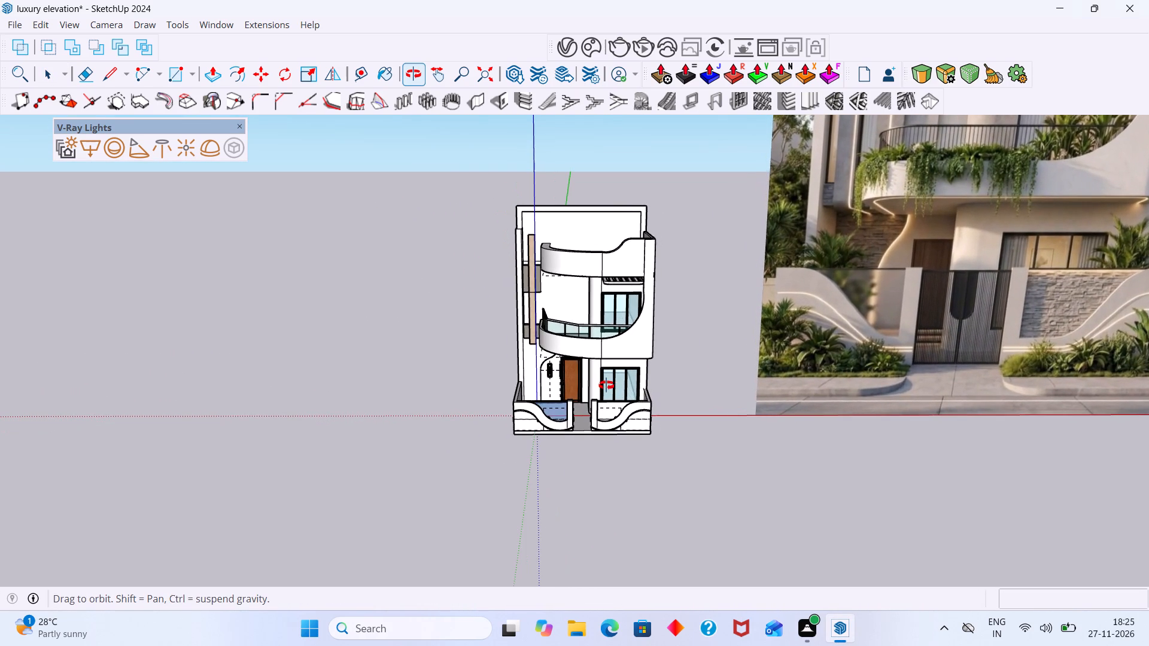
middle_drag(606, 385, 643, 404)
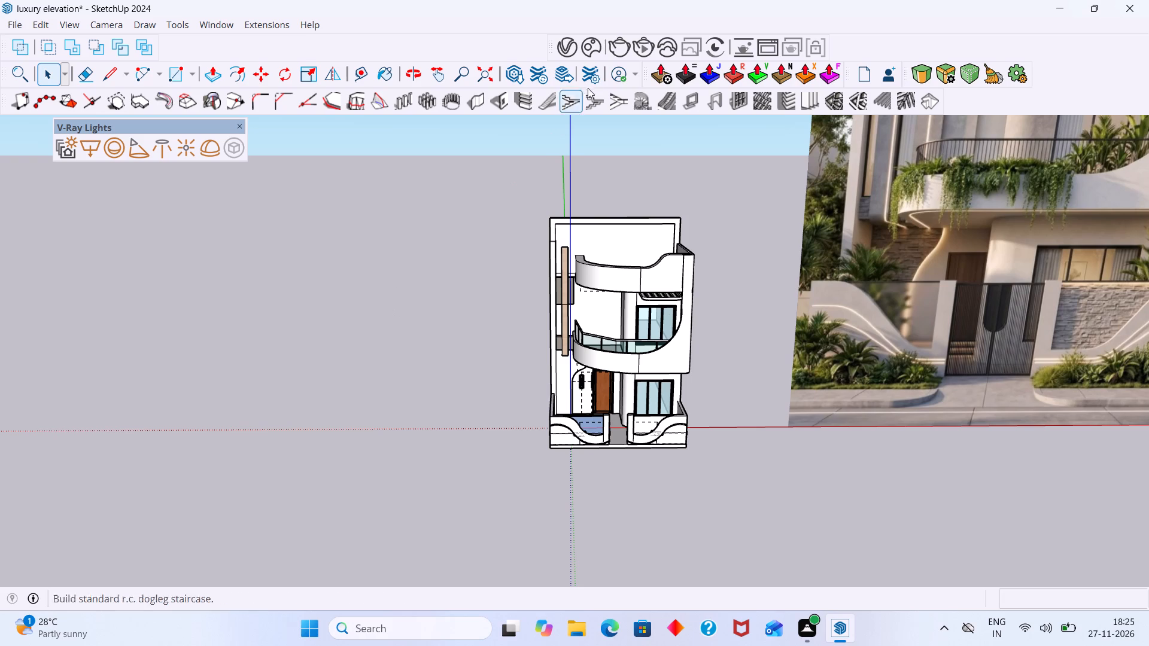
Copy the SunLight's white colour to Mesh Light#3 in the V-Ray Asset Editor.
click(575, 46)
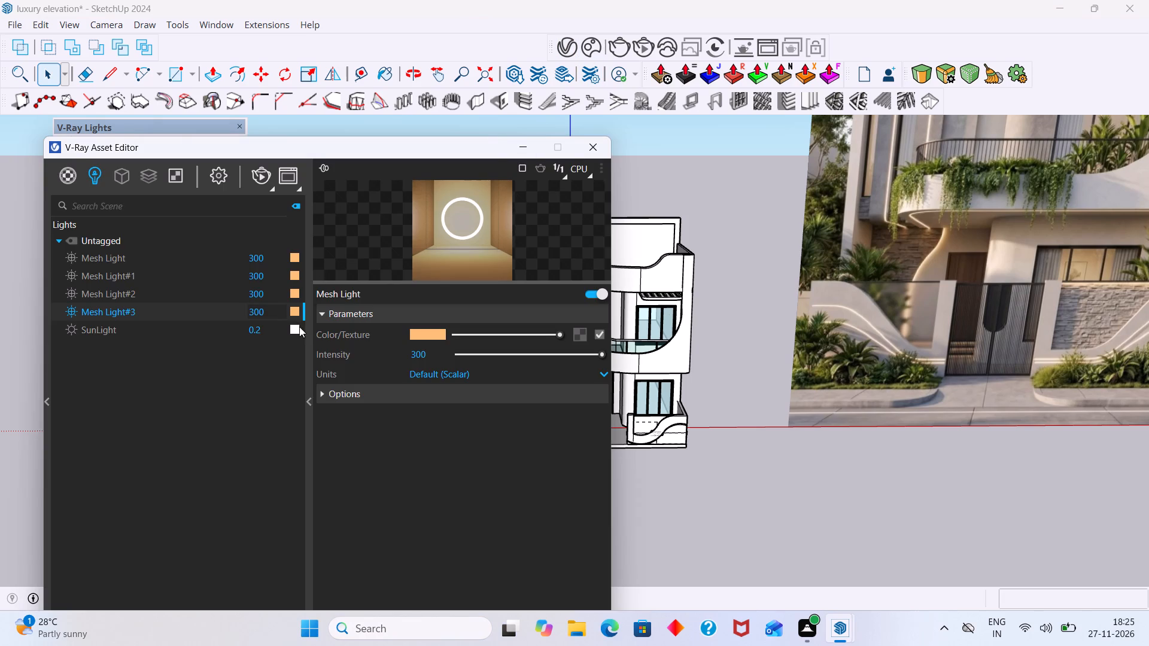
drag(294, 328, 294, 309)
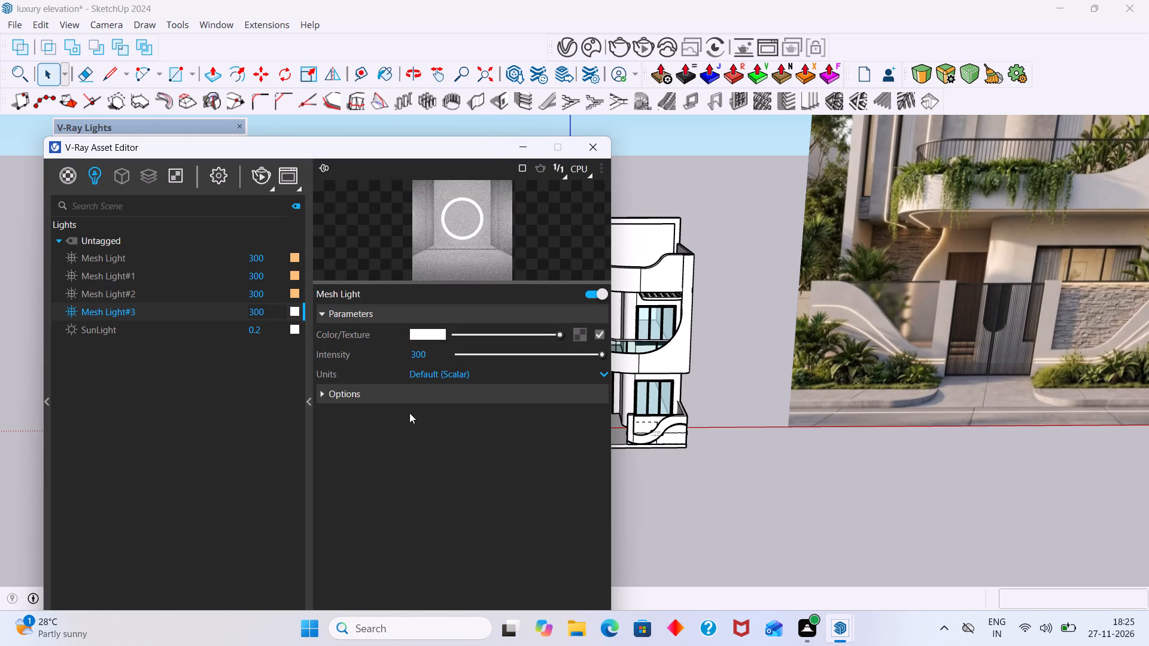
click(598, 148)
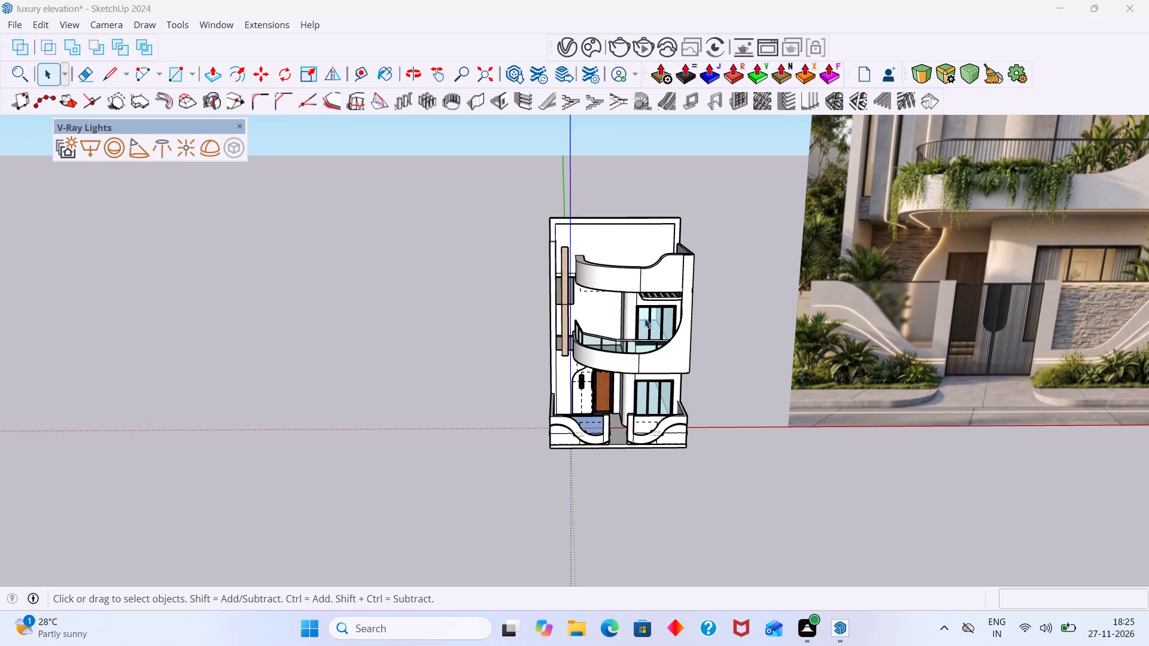
Compare the whole house model with the reference image, checking the facade from several front angles.
shift+middle_drag(690, 354, 509, 371)
scroll(506, 374, down, 3)
middle_drag(515, 392, 572, 398)
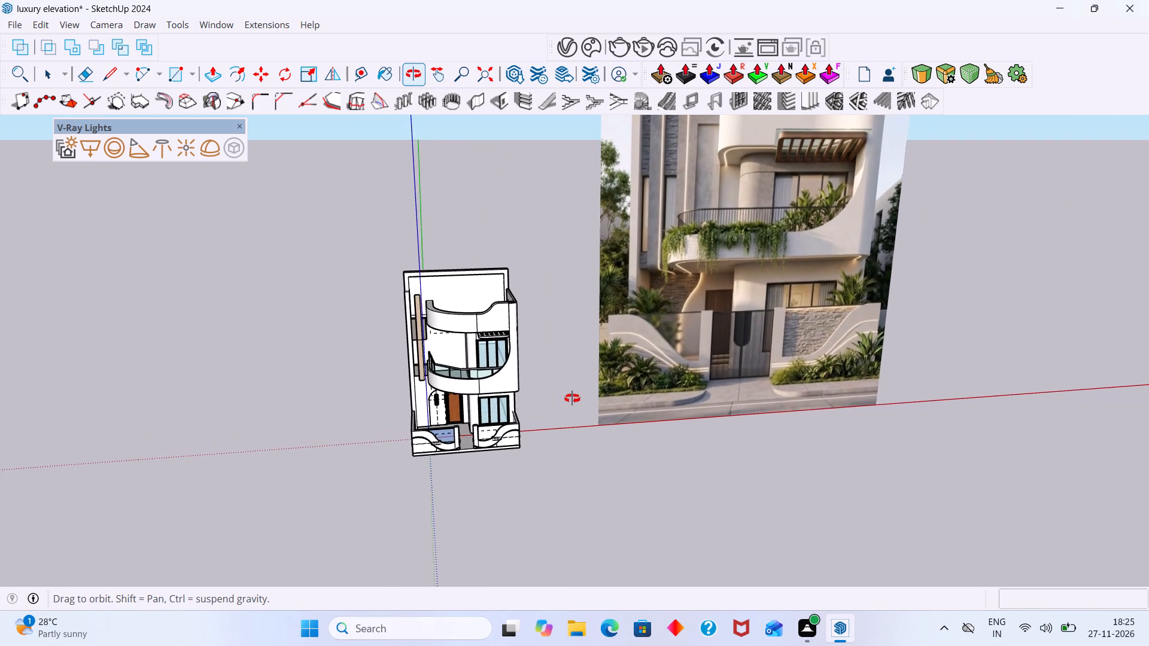
middle_drag(572, 398, 573, 396)
scroll(548, 384, down, 2)
middle_drag(543, 413, 533, 352)
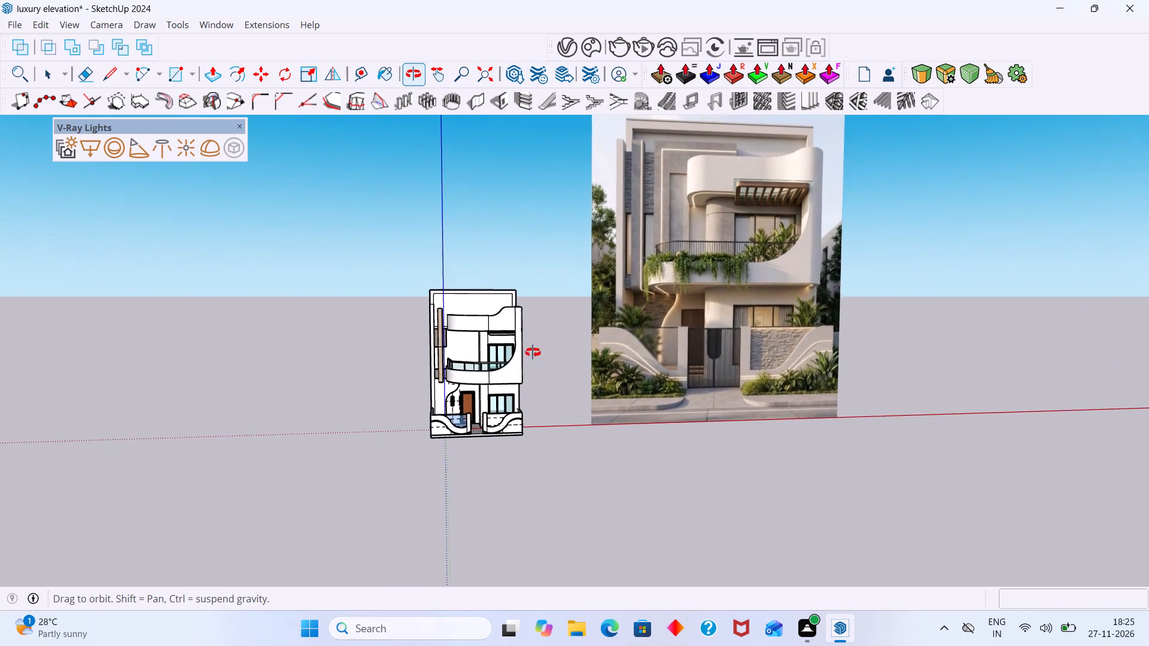
middle_drag(533, 352, 475, 363)
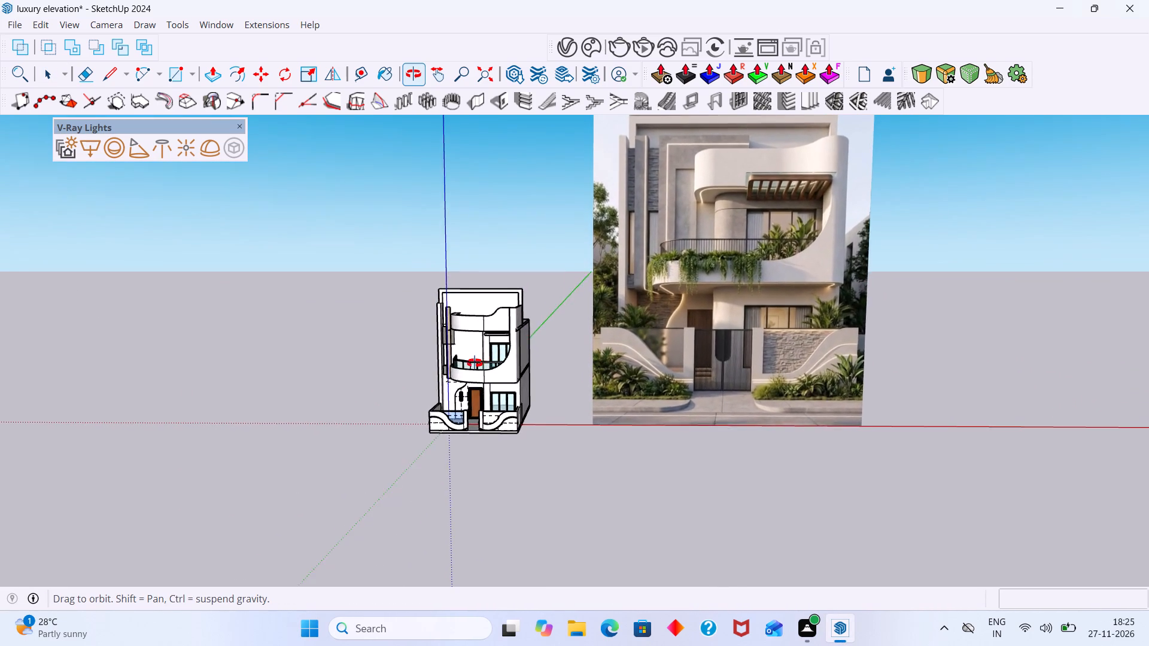
middle_drag(475, 363, 468, 362)
scroll(467, 327, up, 14)
middle_drag(454, 353, 490, 353)
scroll(434, 351, up, 2)
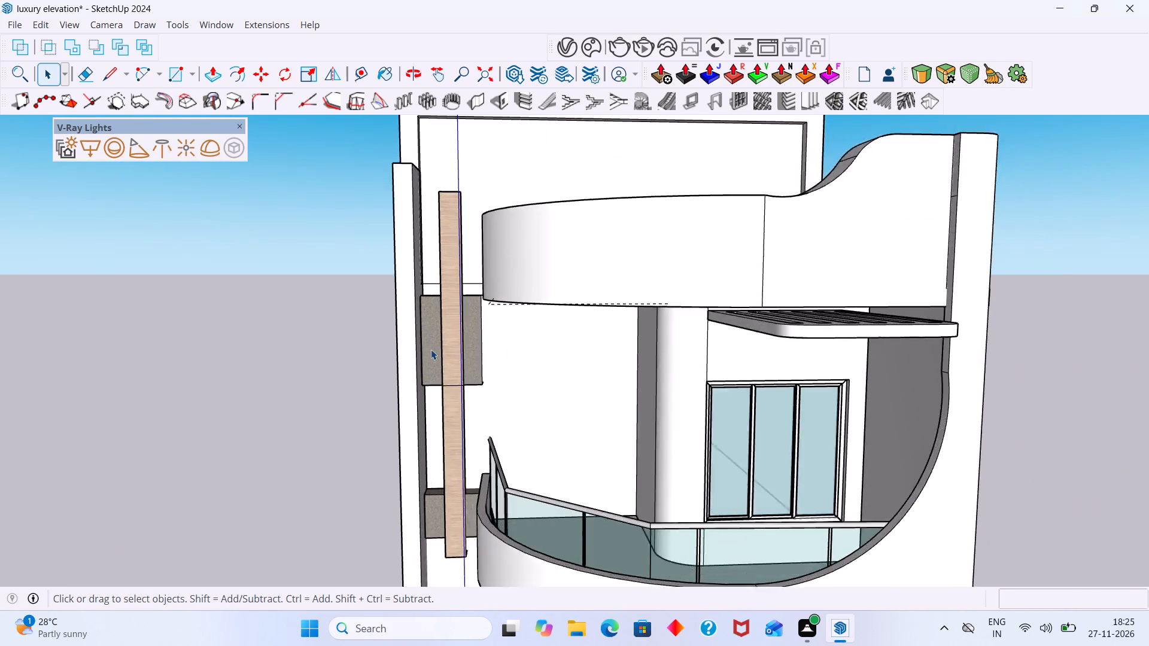
scroll(431, 349, up, 2)
scroll(442, 348, down, 17)
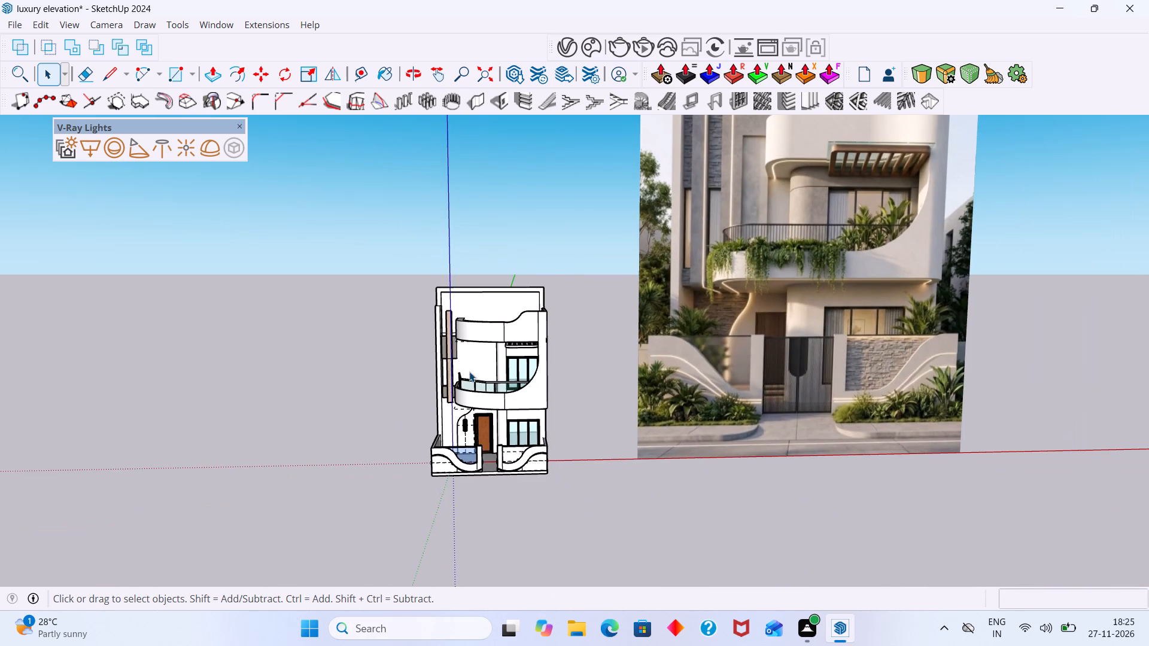
middle_drag(470, 374, 450, 442)
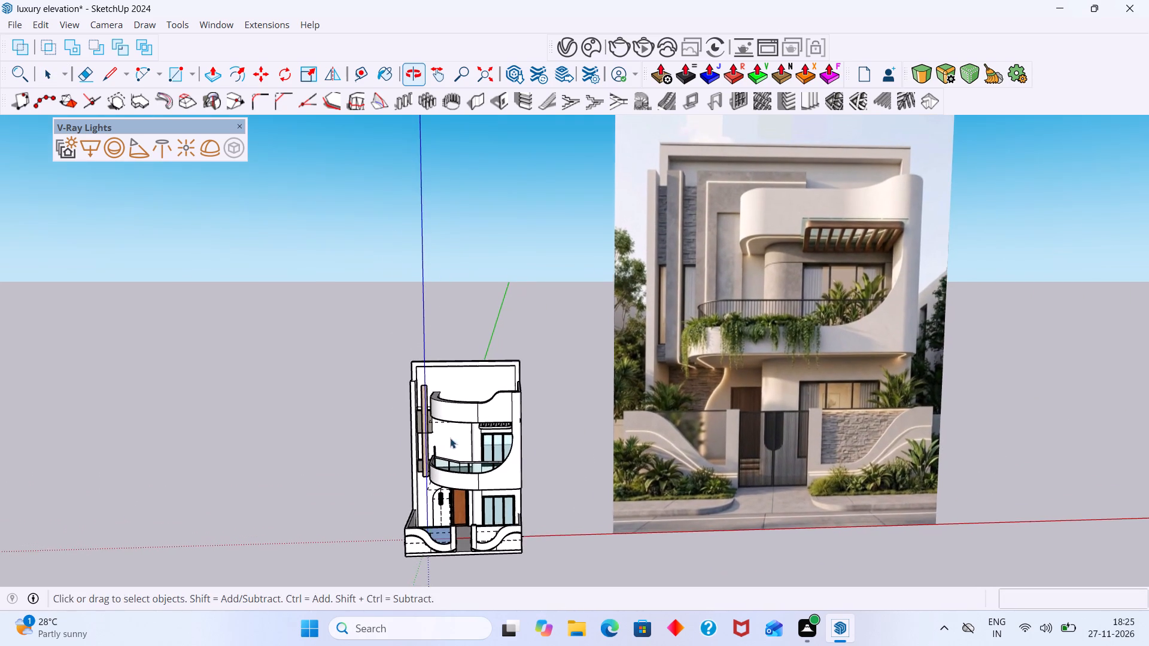
middle_drag(460, 351, 521, 385)
scroll(390, 391, up, 6)
scroll(406, 370, down, 6)
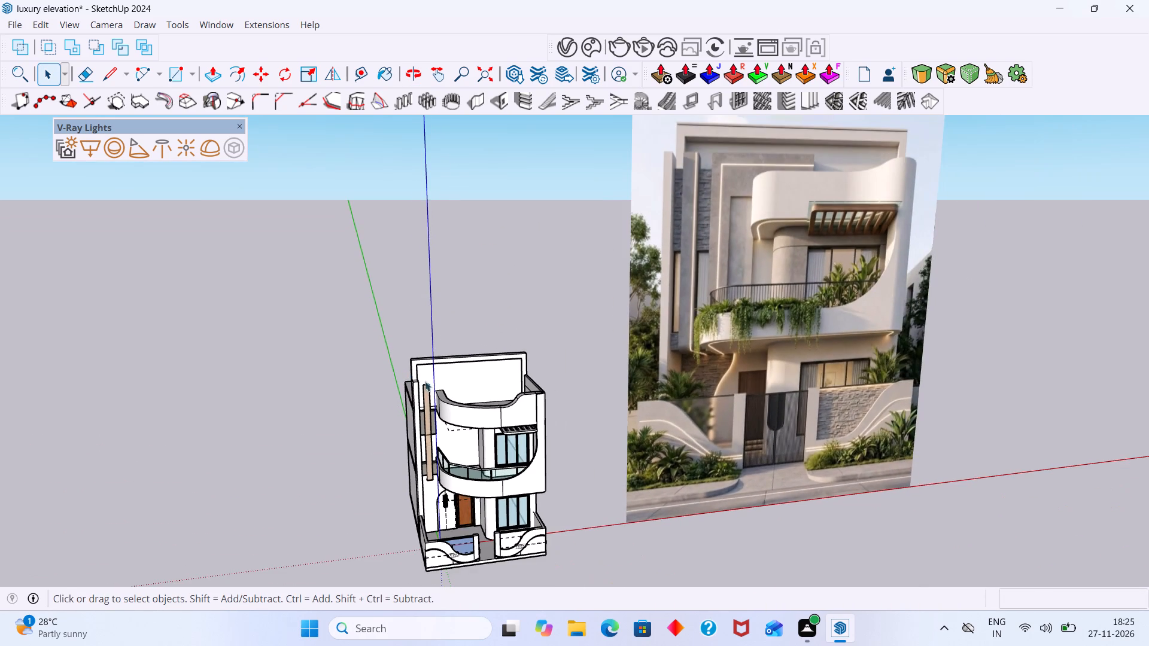
middle_drag(423, 394, 414, 425)
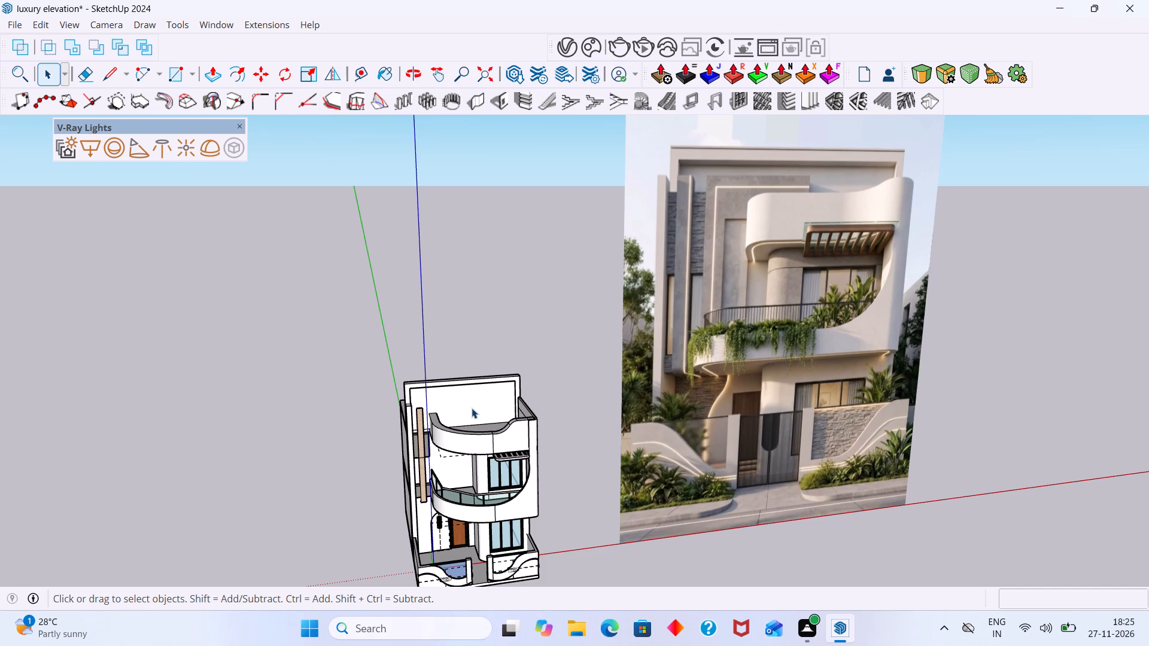
scroll(431, 429, down, 1)
middle_drag(442, 437, 407, 353)
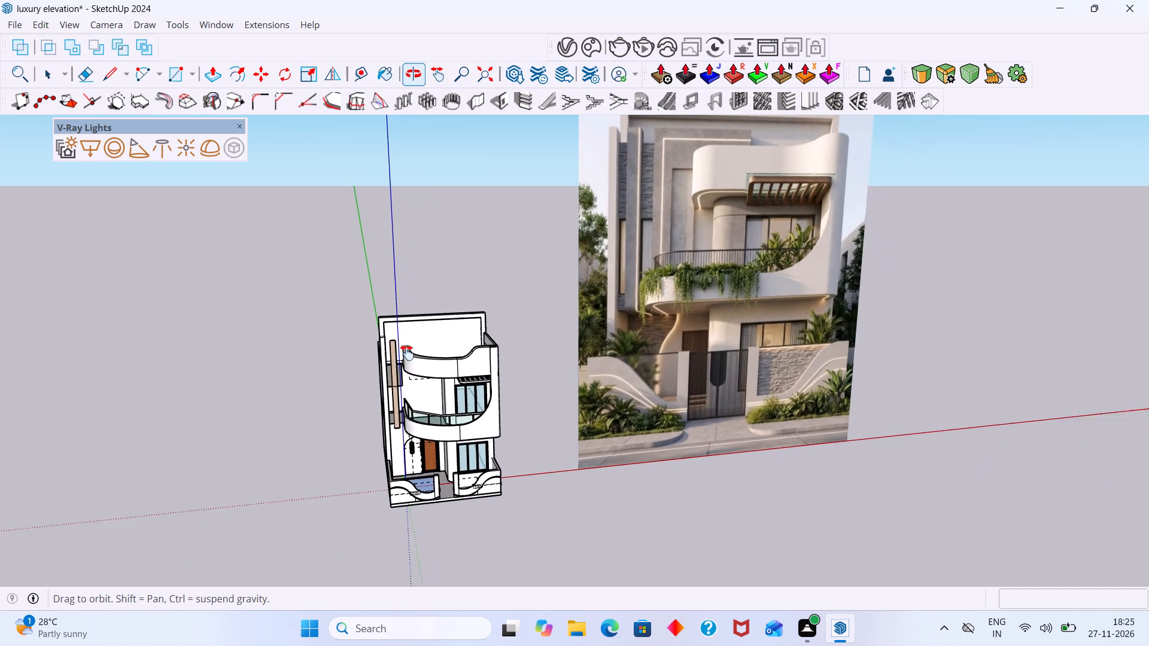
middle_drag(407, 353, 407, 352)
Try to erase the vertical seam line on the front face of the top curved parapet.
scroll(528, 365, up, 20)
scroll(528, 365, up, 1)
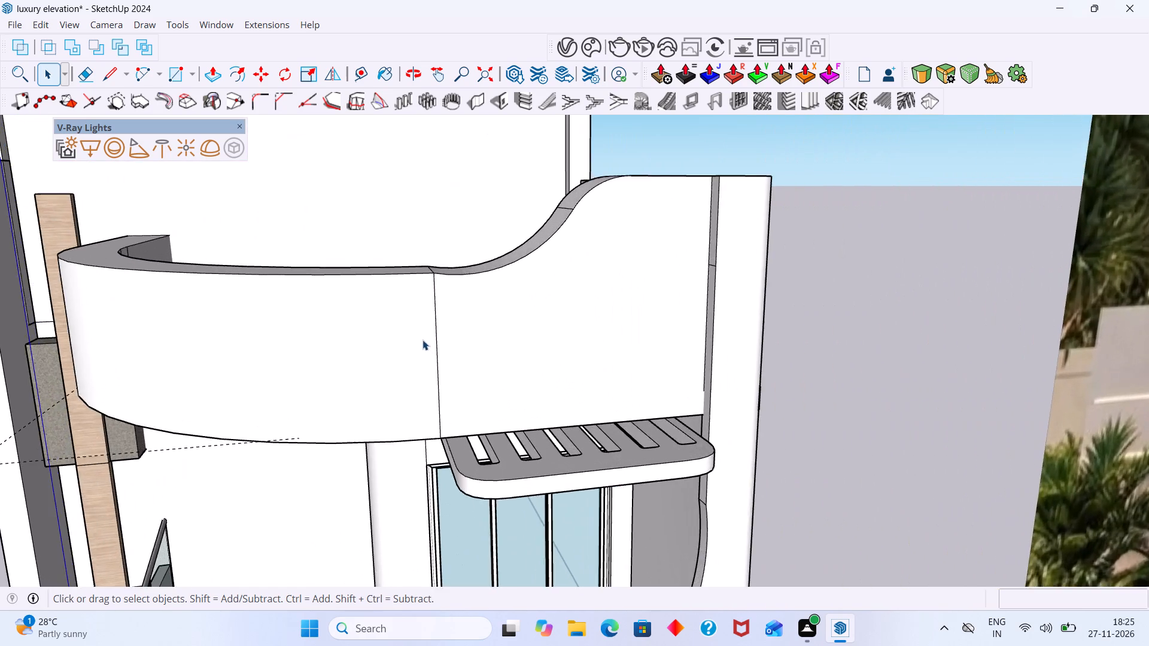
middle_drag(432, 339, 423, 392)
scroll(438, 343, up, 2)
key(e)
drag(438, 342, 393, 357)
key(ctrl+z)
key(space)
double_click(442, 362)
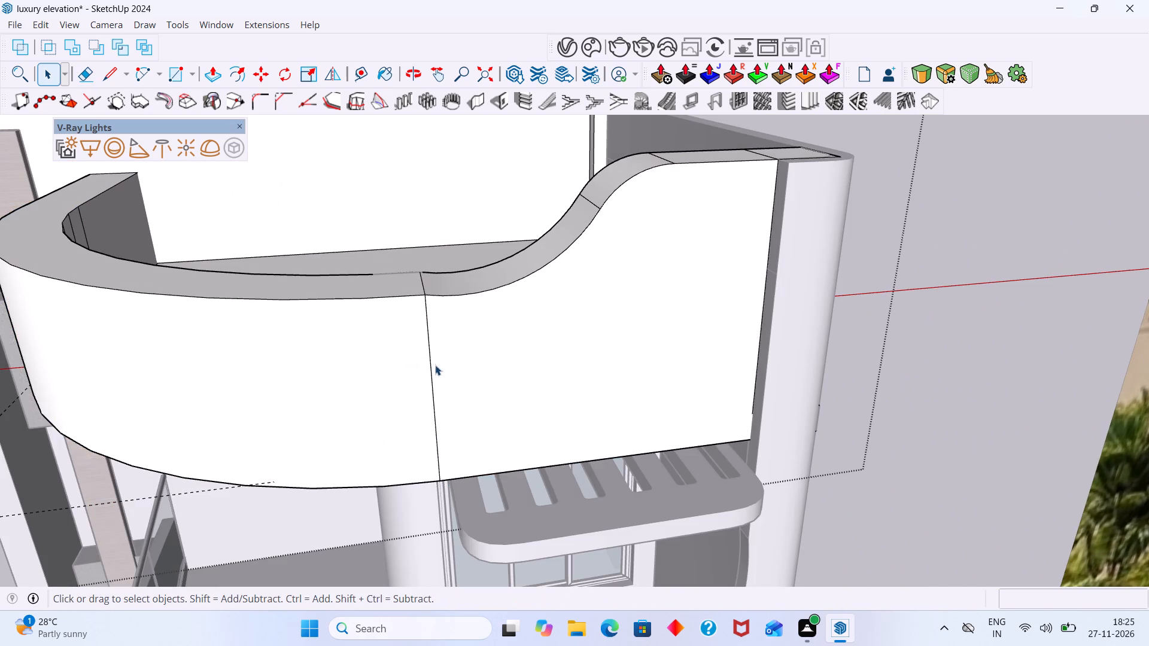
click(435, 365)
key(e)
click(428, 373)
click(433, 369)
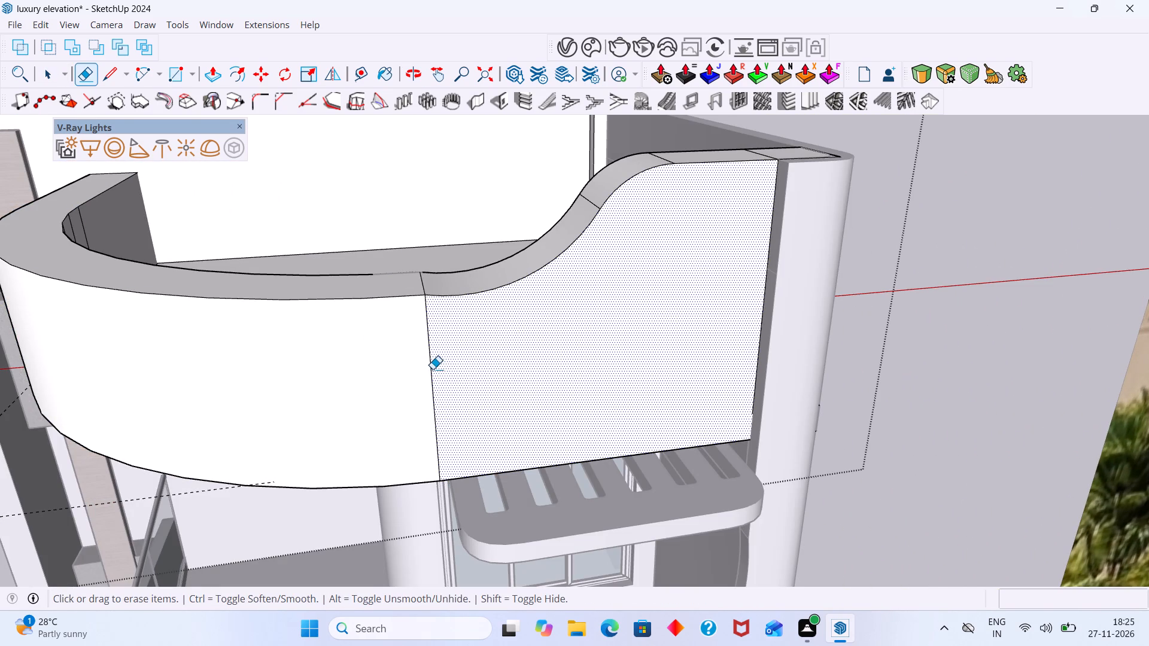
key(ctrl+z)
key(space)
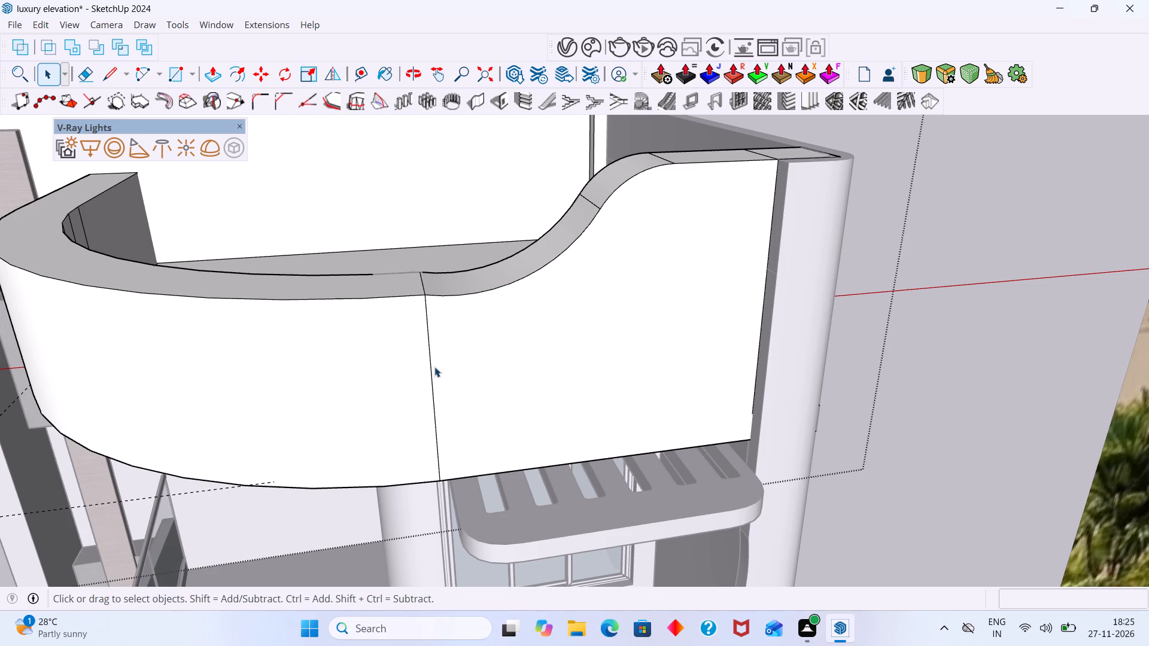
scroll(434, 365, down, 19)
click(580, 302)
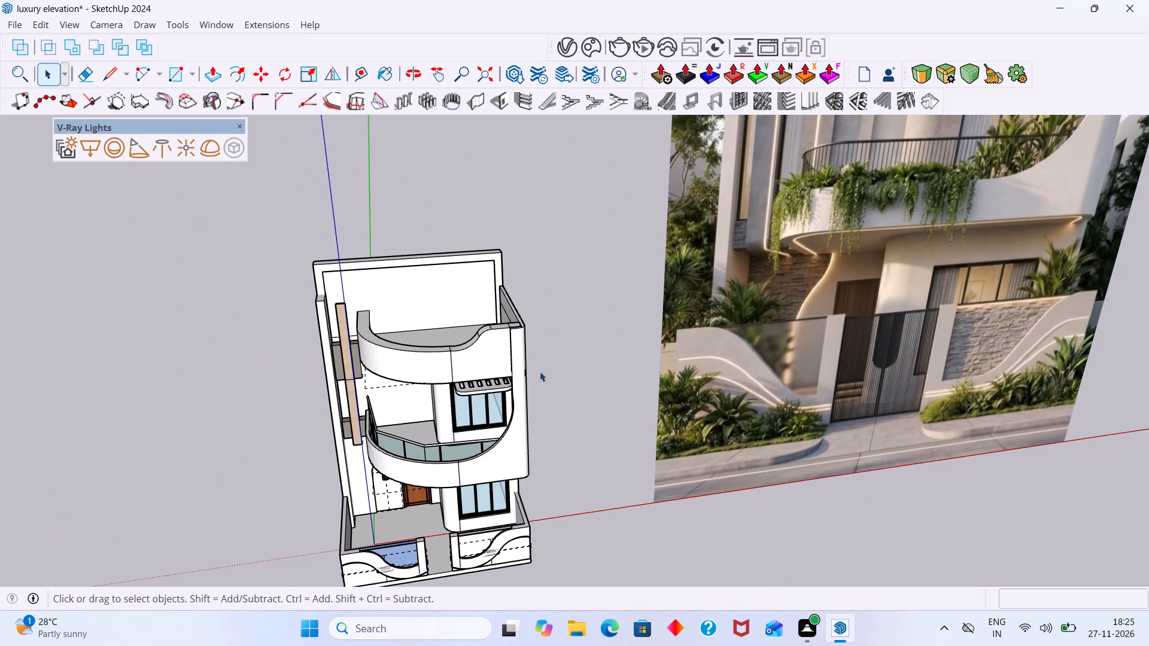
Examine the house model around the curved first-floor balcony, its underside edge and the porch against the reference image.
middle_drag(530, 408, 514, 354)
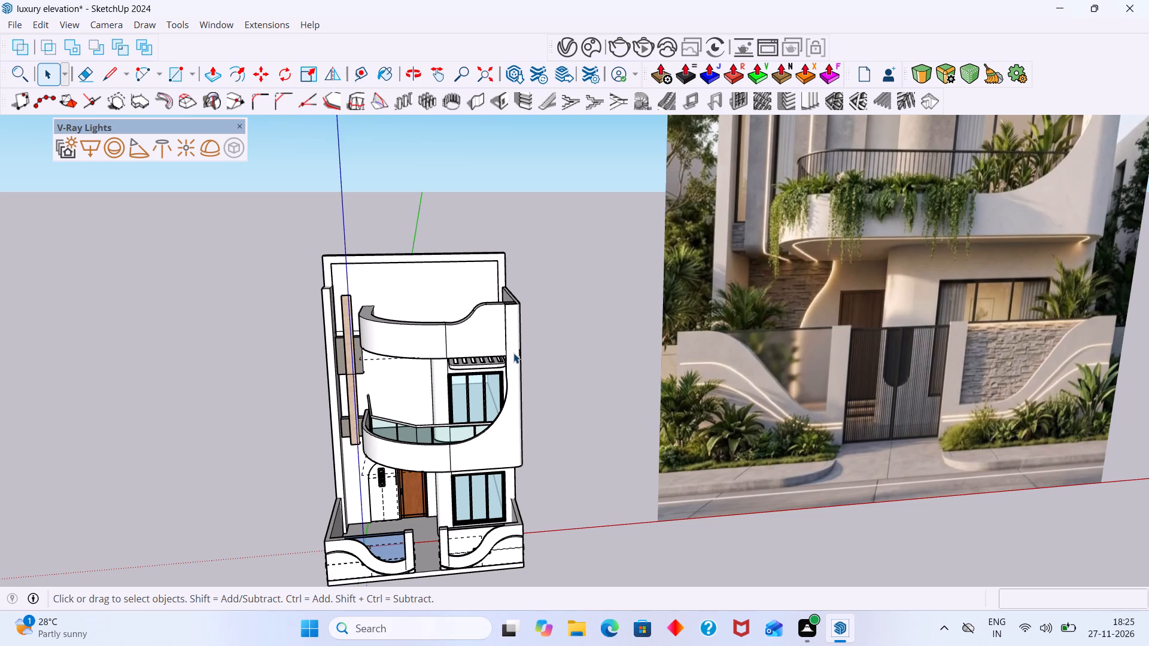
scroll(566, 333, down, 5)
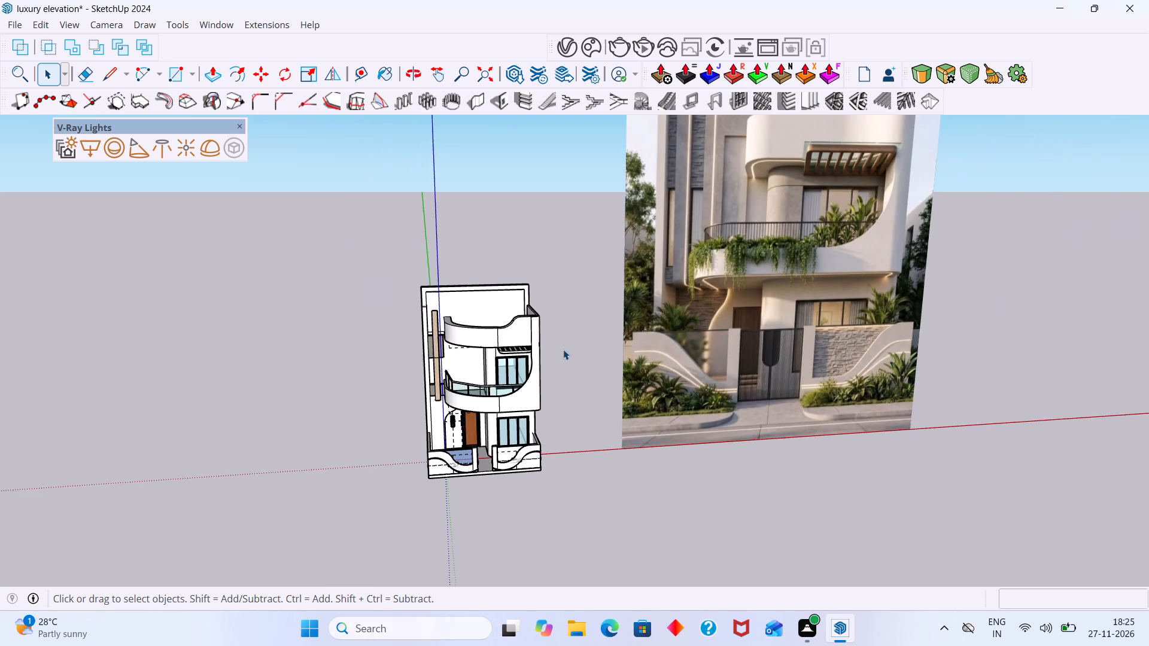
shift+middle_drag(566, 358, 490, 301)
scroll(435, 331, up, 10)
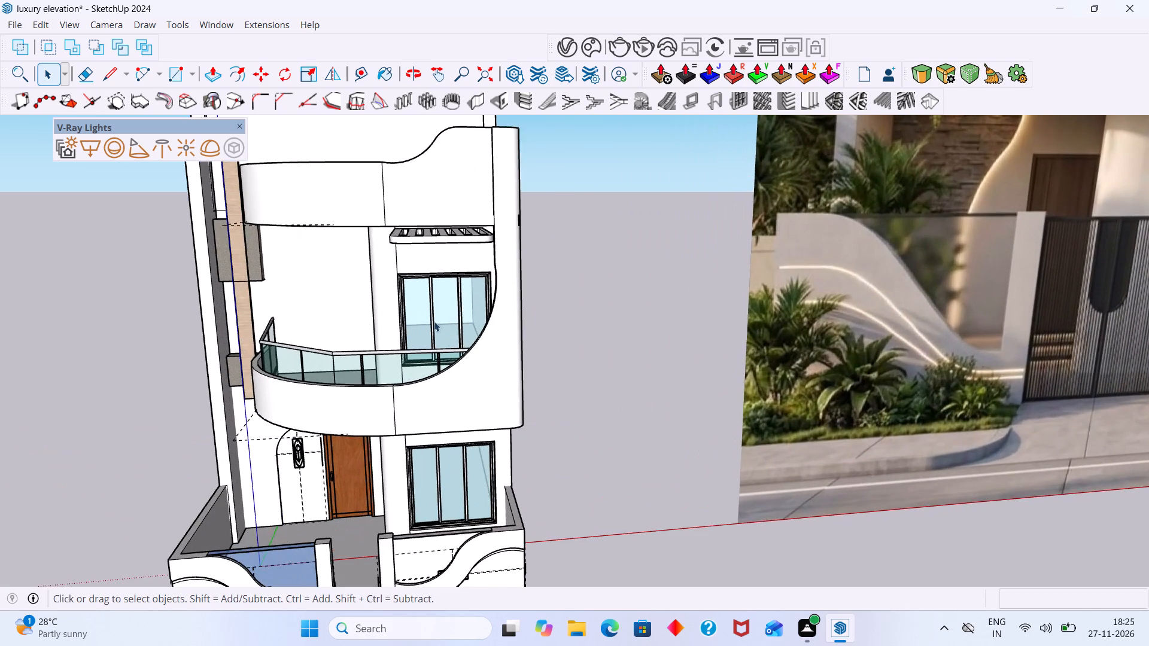
middle_drag(460, 345, 509, 374)
scroll(482, 348, down, 10)
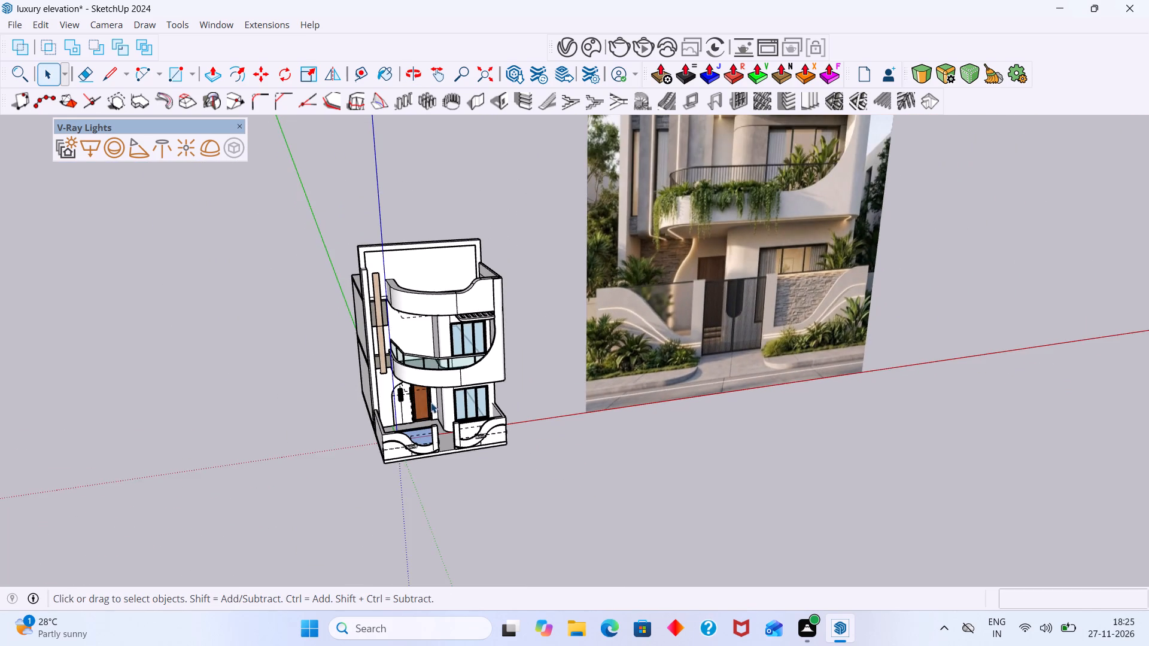
middle_drag(416, 395, 496, 406)
scroll(413, 394, up, 17)
middle_drag(357, 376, 389, 370)
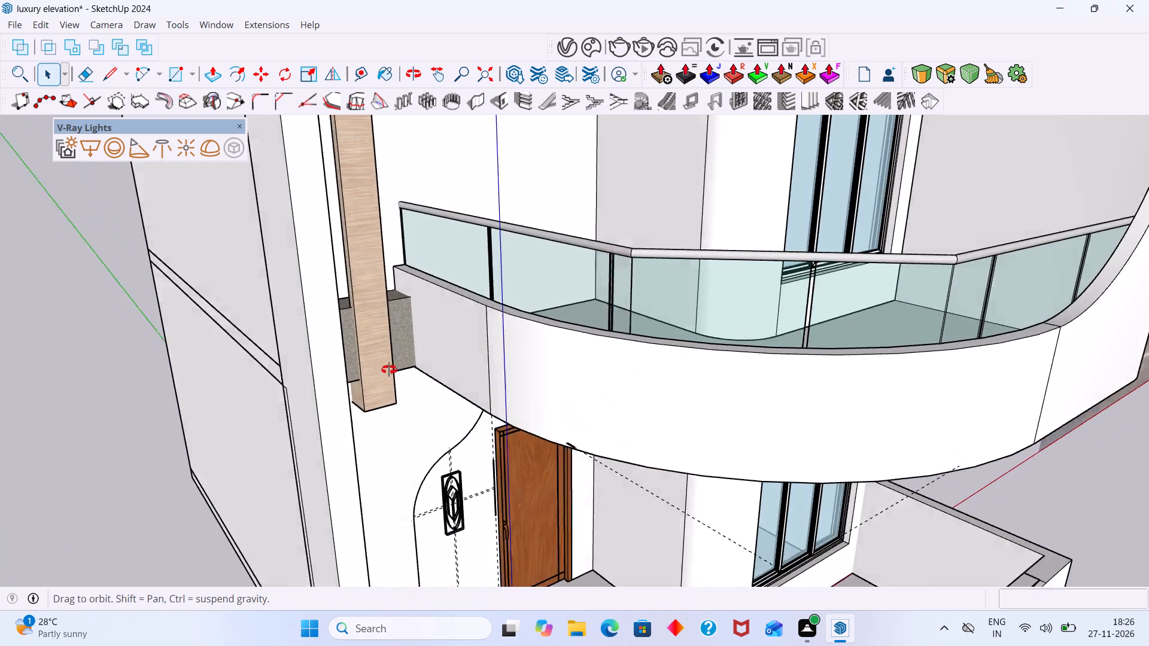
middle_drag(389, 370, 497, 325)
scroll(380, 364, up, 5)
scroll(417, 343, down, 13)
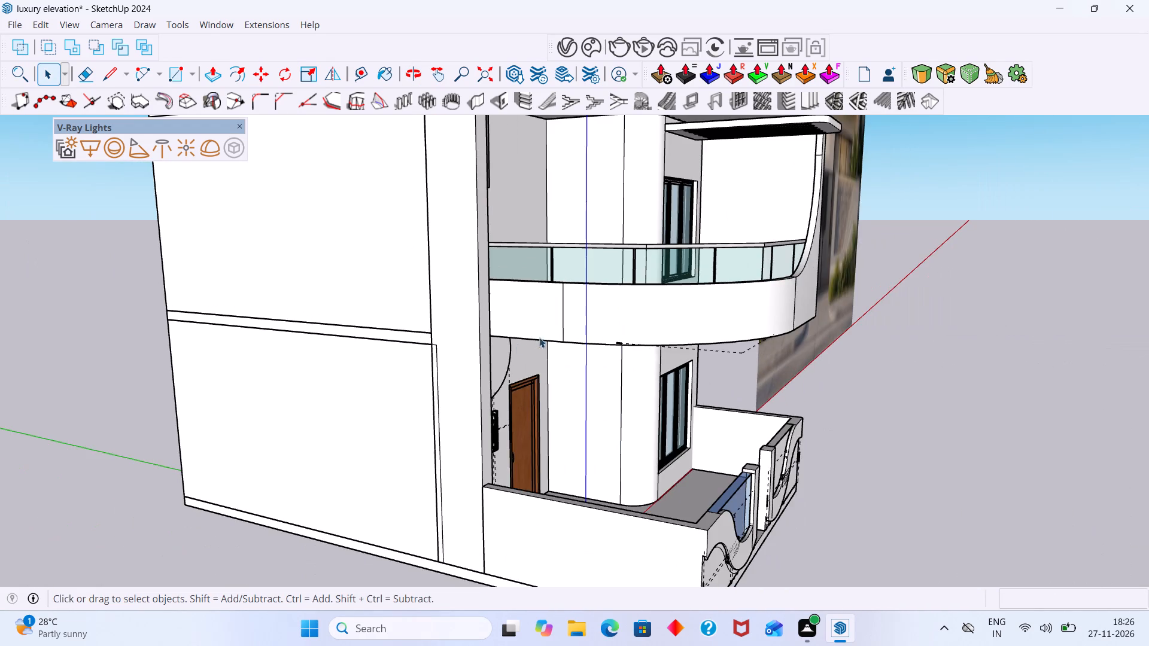
middle_drag(573, 336, 441, 362)
Isolate the first-floor slab group with the curved balcony wall using Isolate/Reveal.
click(544, 326)
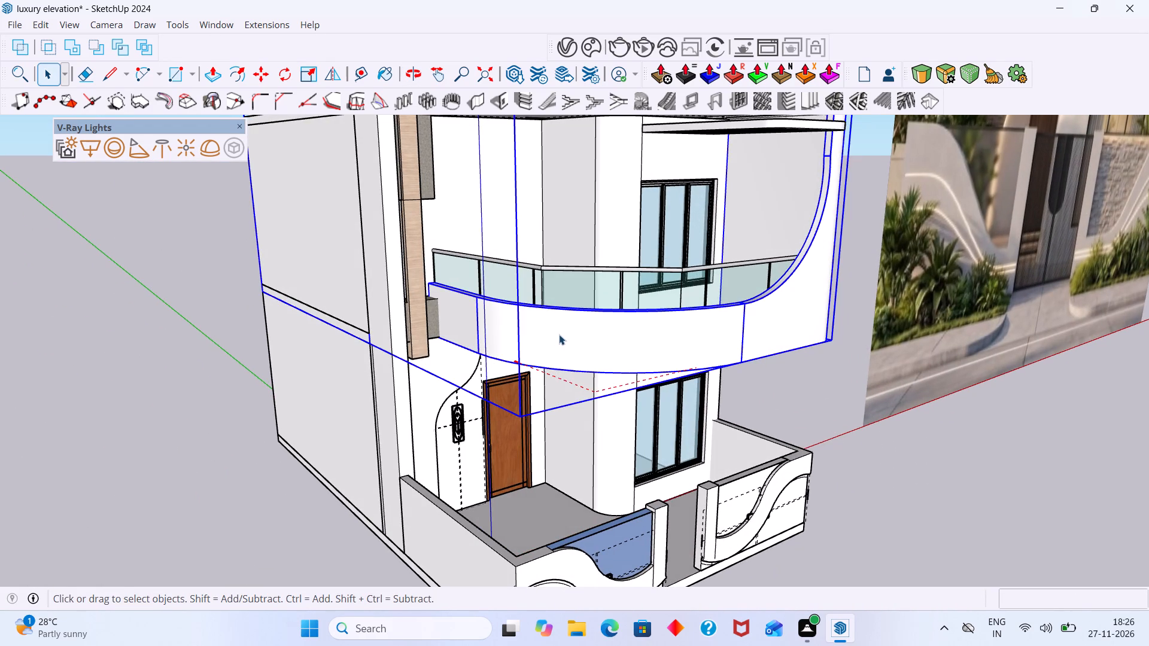
scroll(577, 334, down, 8)
scroll(586, 332, up, 2)
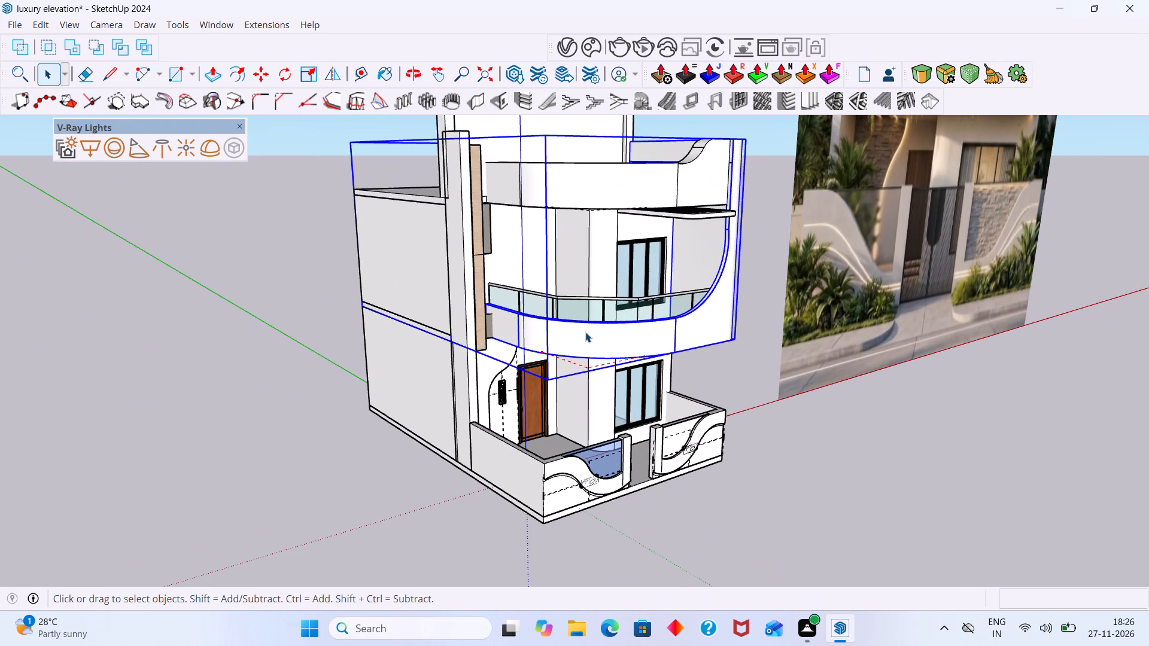
right_click(585, 332)
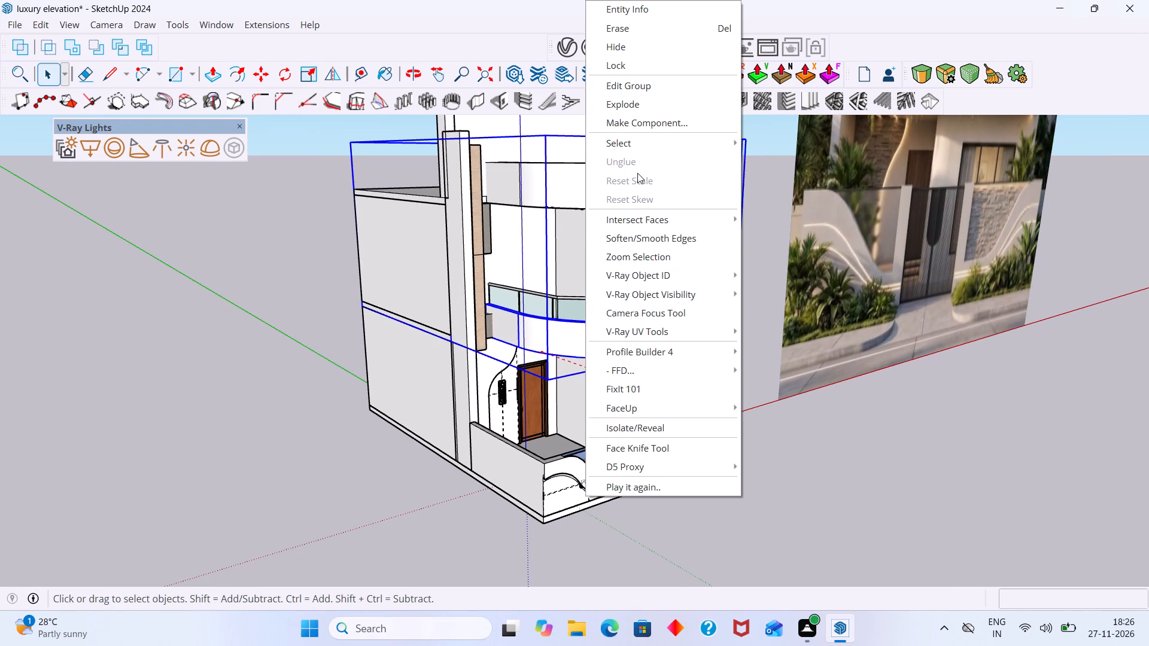
click(664, 434)
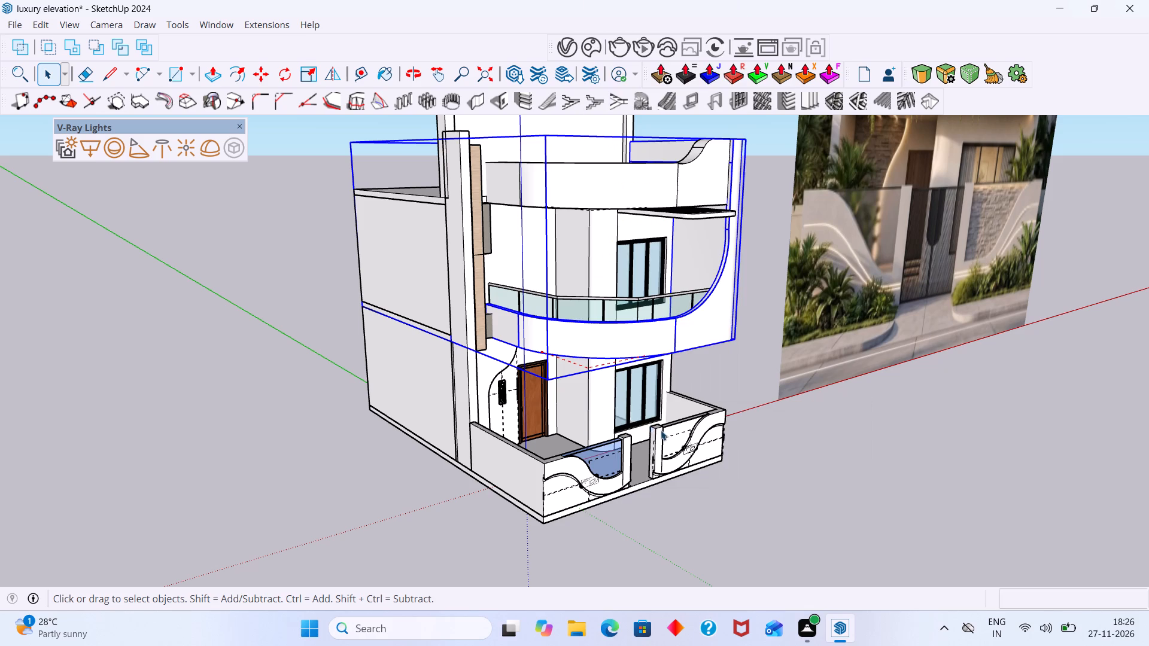
click(737, 367)
scroll(579, 340, up, 3)
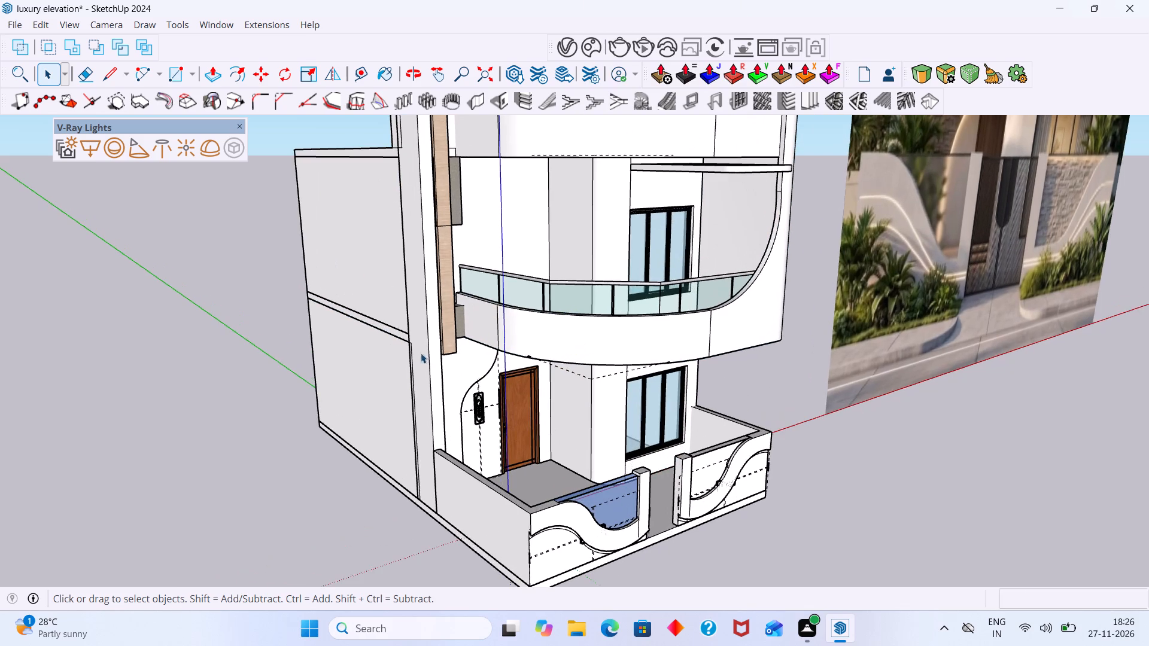
scroll(390, 340, up, 6)
click(400, 328)
right_click(400, 328)
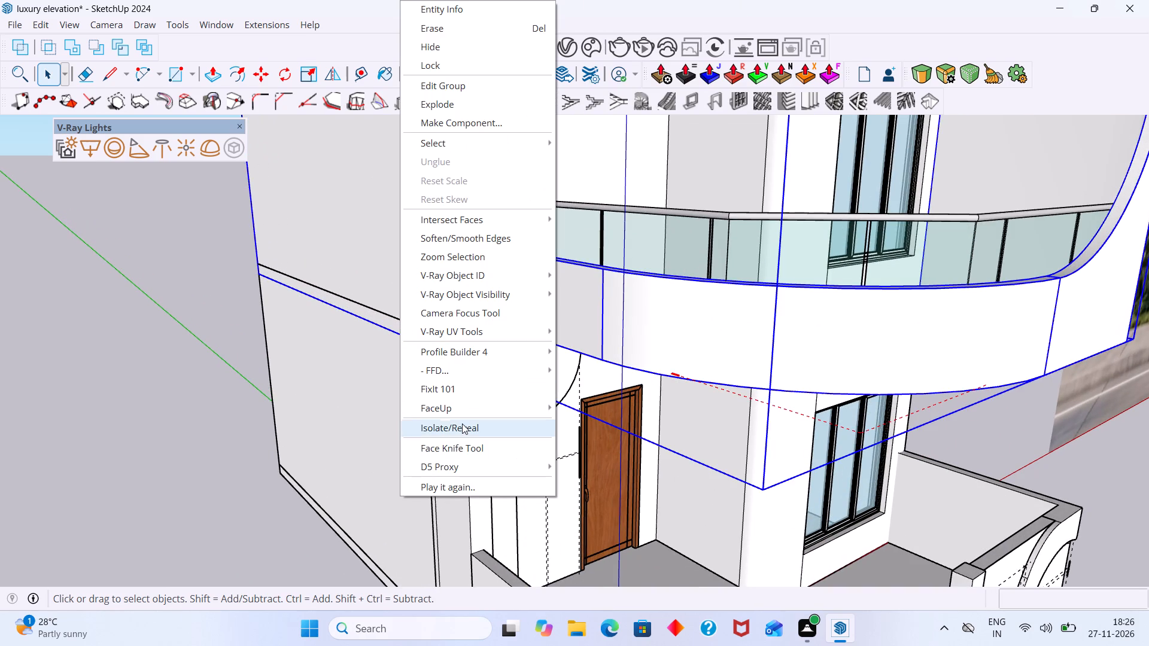
click(462, 423)
Place a V-Ray rectangle light across the underside of the isolated first-floor slab, from its outer back corner to the opposite front corner.
scroll(534, 368, down, 12)
middle_drag(630, 396, 537, 151)
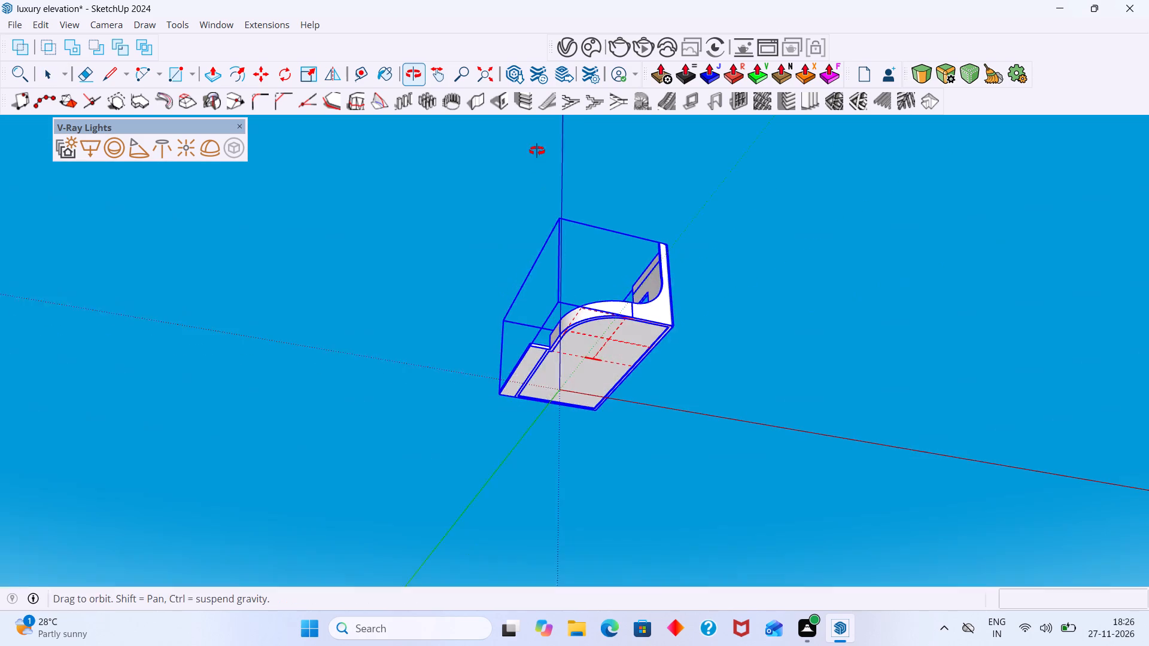
middle_drag(537, 151, 537, 153)
click(715, 271)
scroll(585, 371, up, 5)
middle_drag(606, 353, 616, 386)
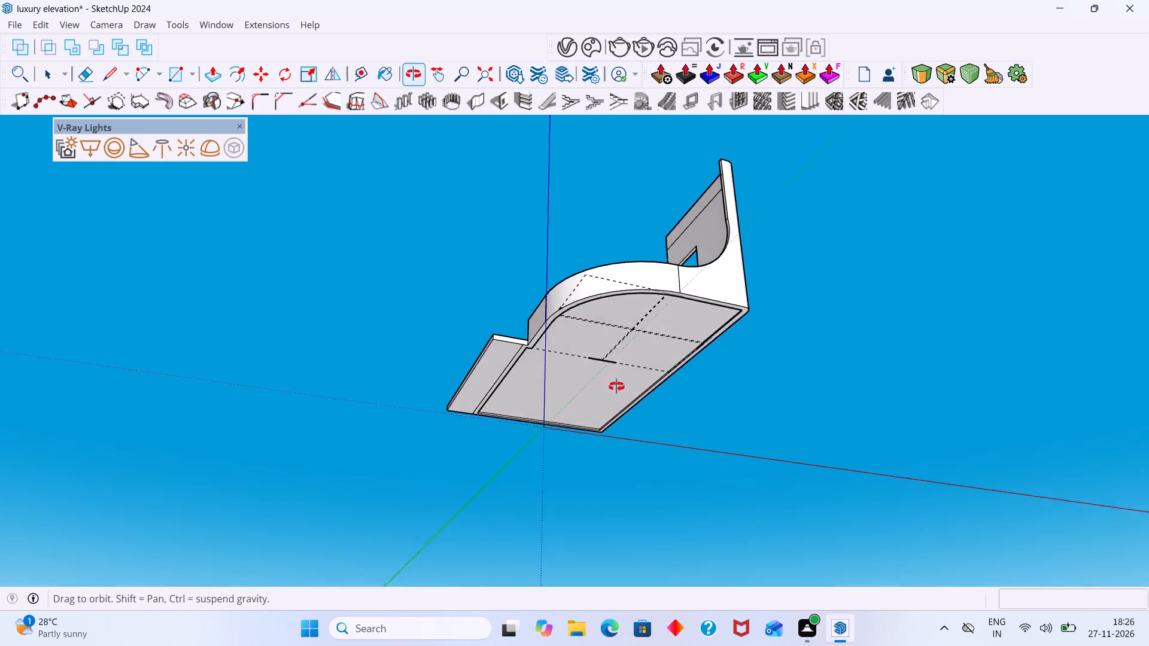
middle_drag(616, 386, 653, 243)
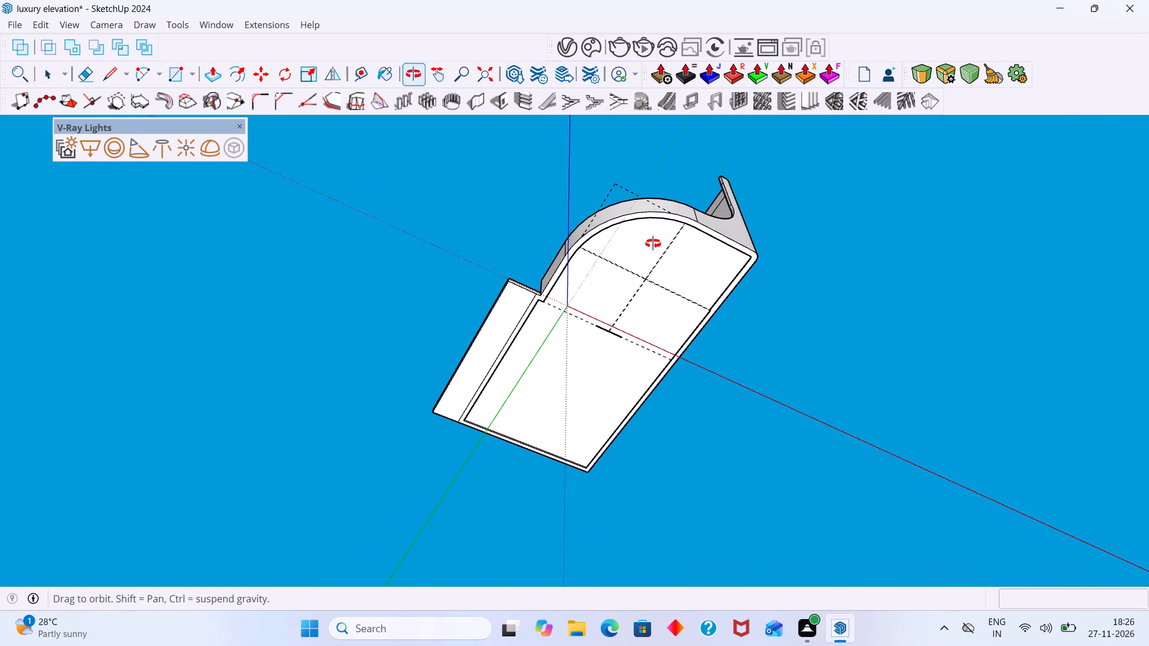
middle_drag(653, 243, 716, 283)
middle_drag(591, 352, 531, 380)
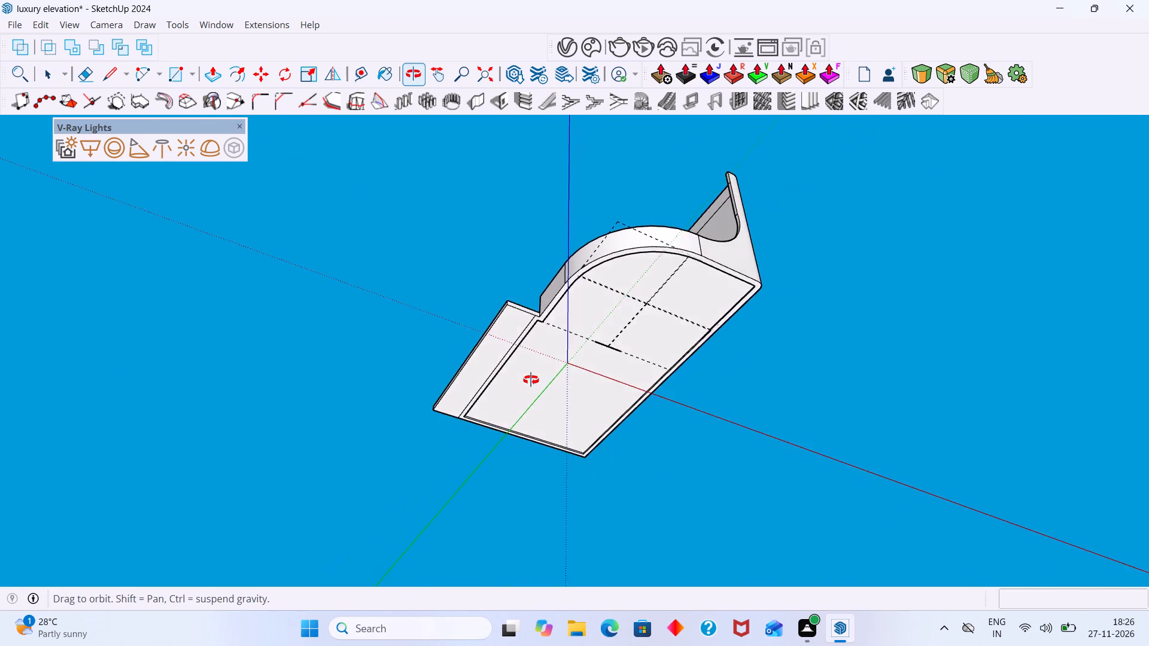
middle_drag(531, 380, 579, 426)
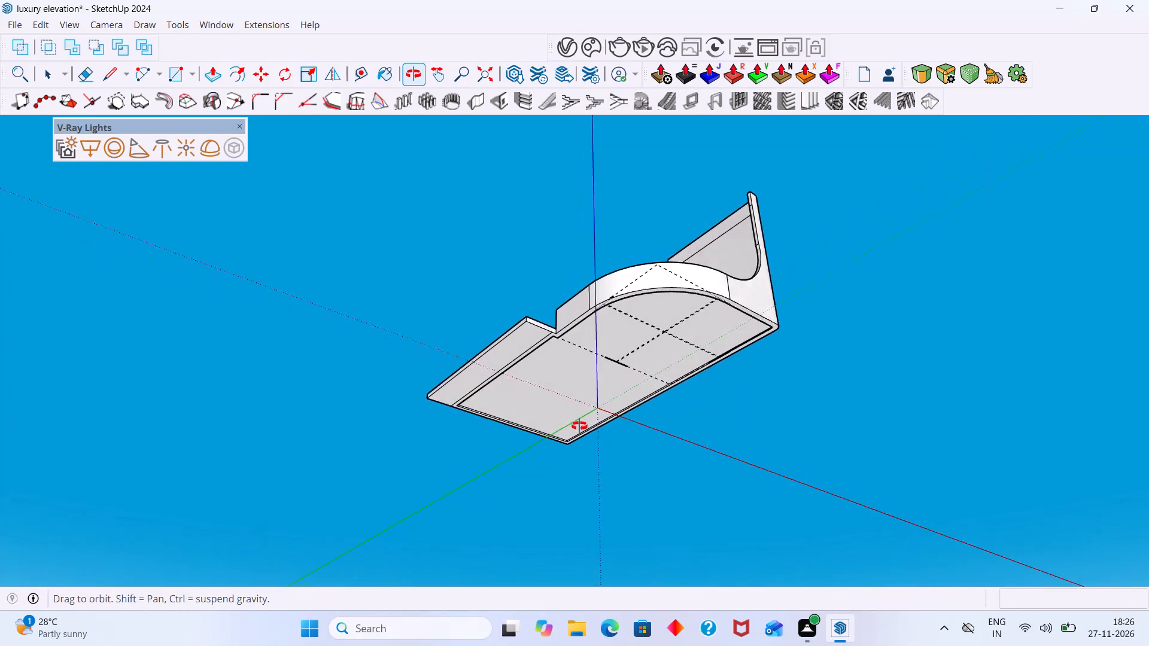
middle_drag(579, 426, 653, 425)
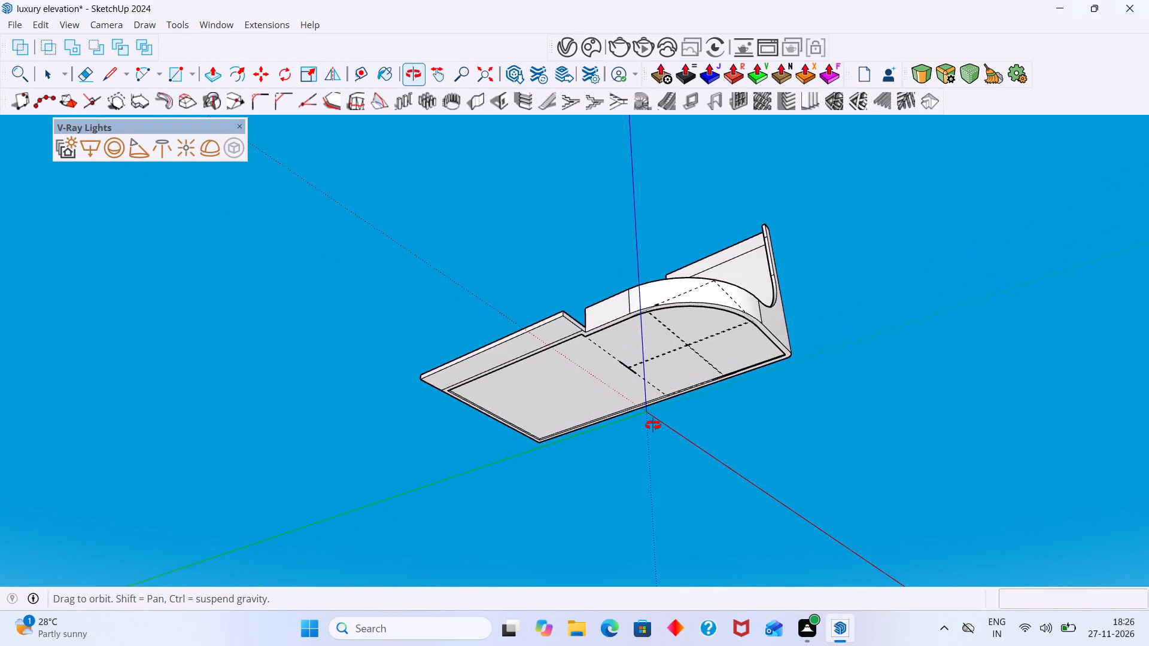
middle_drag(653, 425, 618, 326)
scroll(618, 326, up, 1)
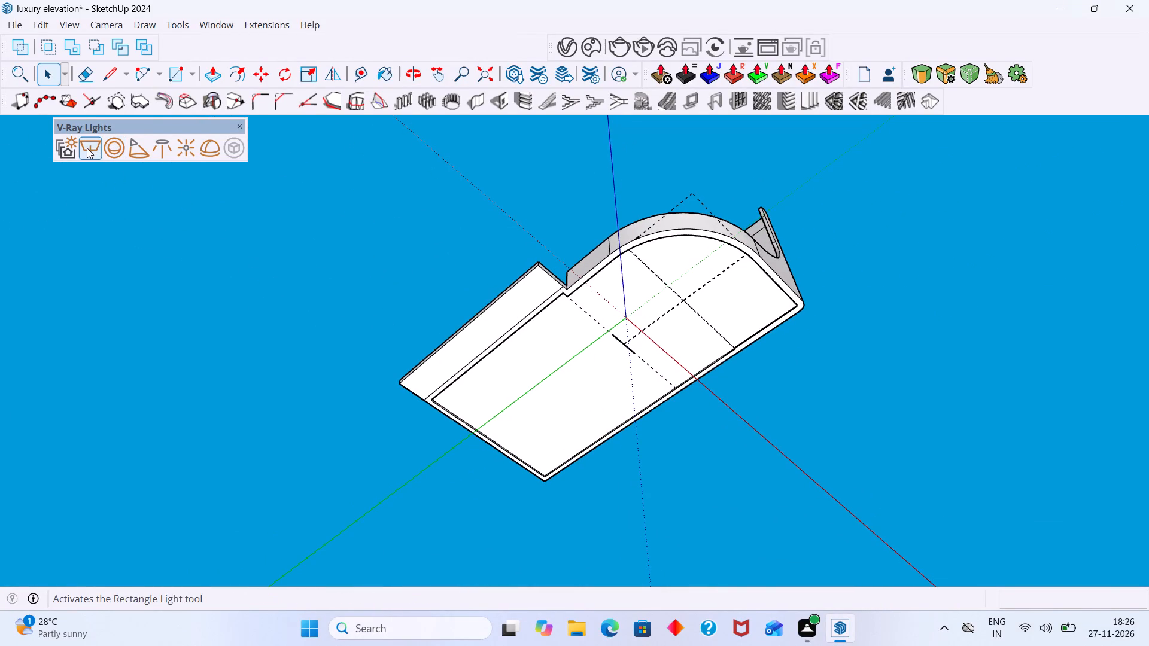
click(87, 148)
scroll(445, 413, up, 9)
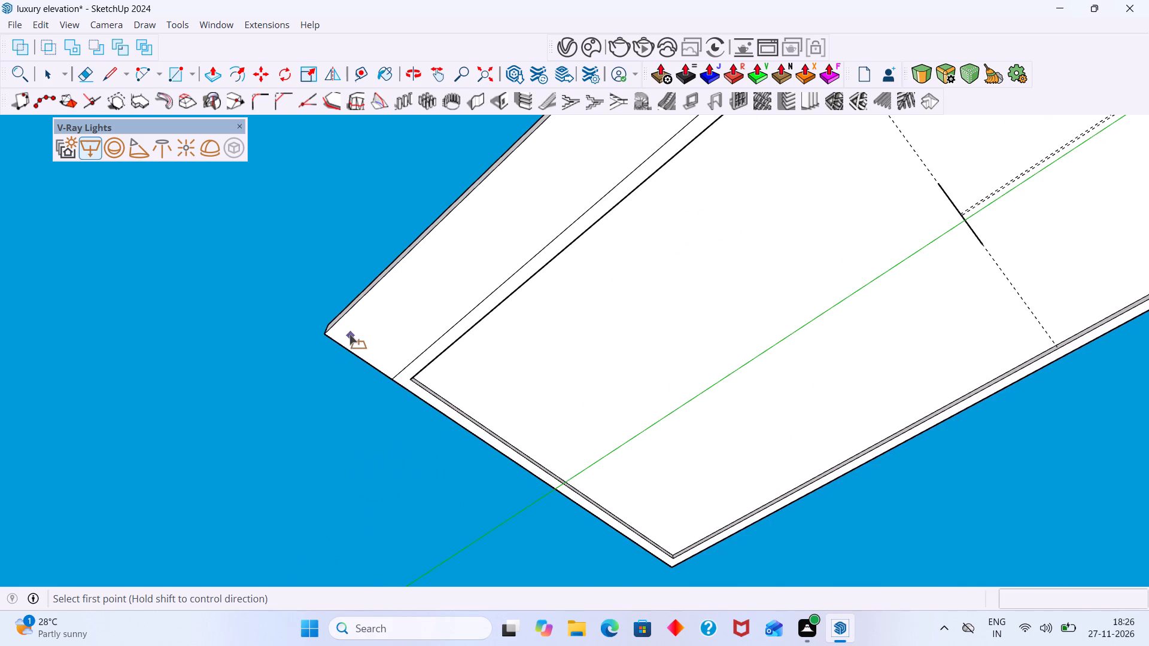
scroll(420, 363, down, 5)
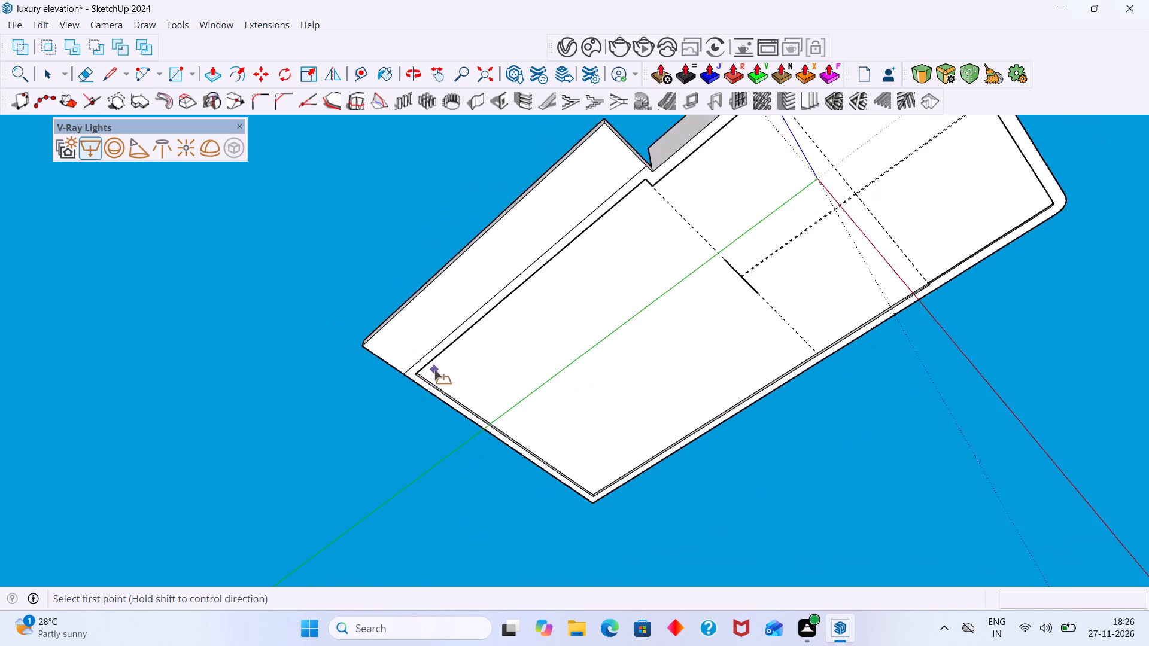
scroll(434, 370, down, 4)
click(386, 358)
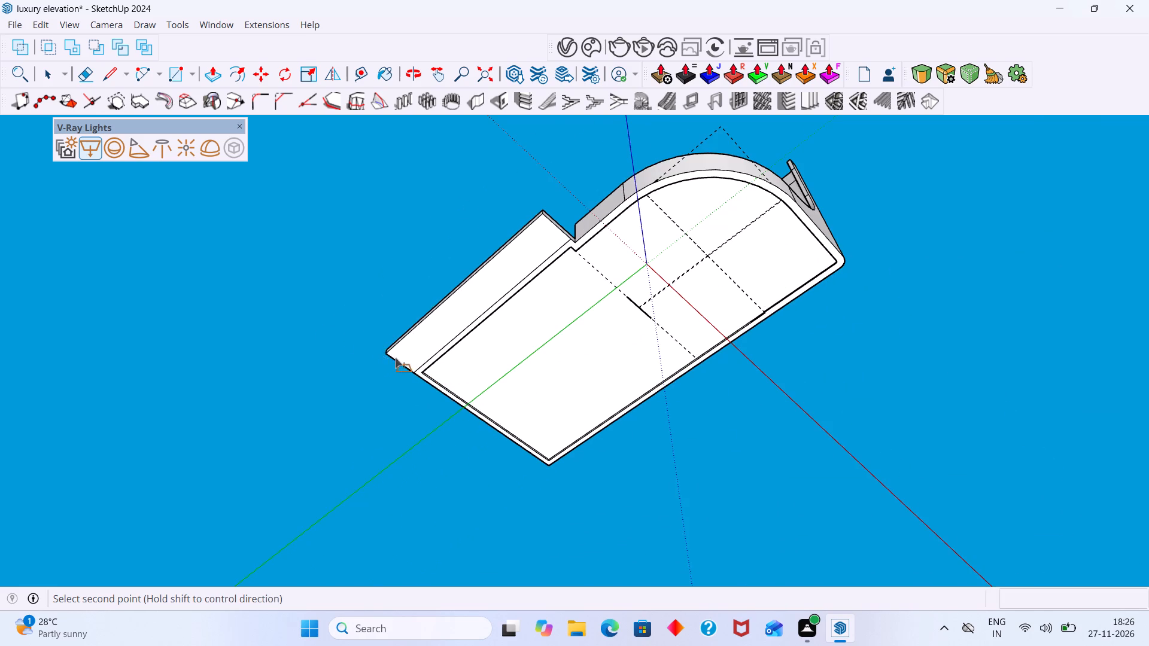
scroll(808, 308, up, 5)
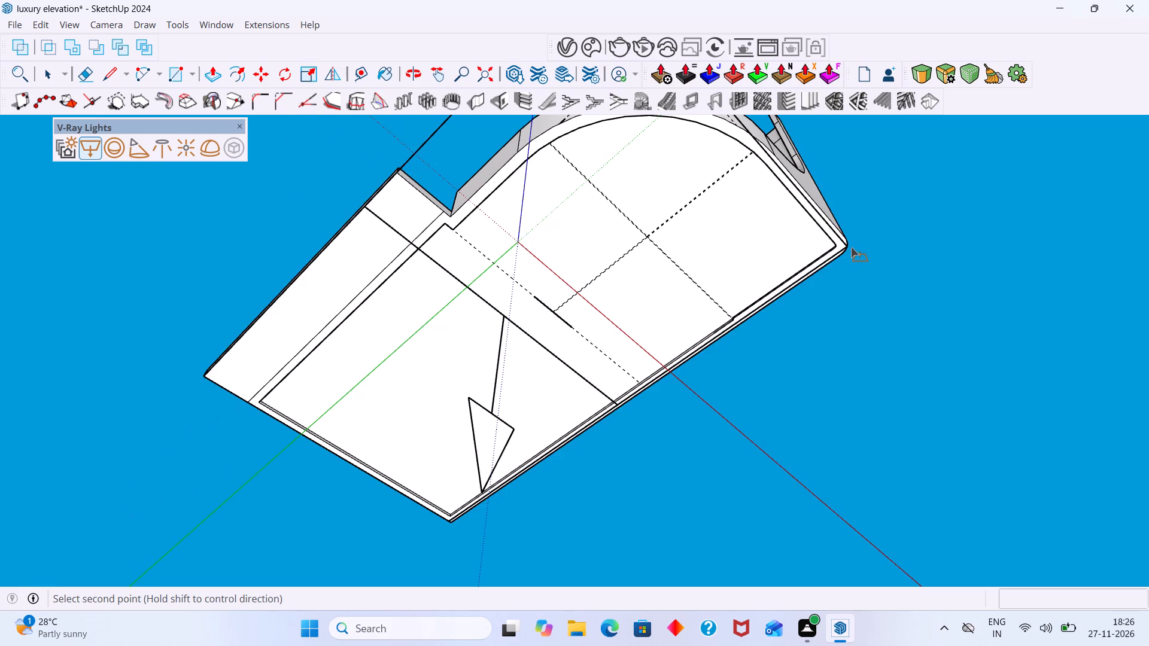
click(848, 246)
click(848, 246)
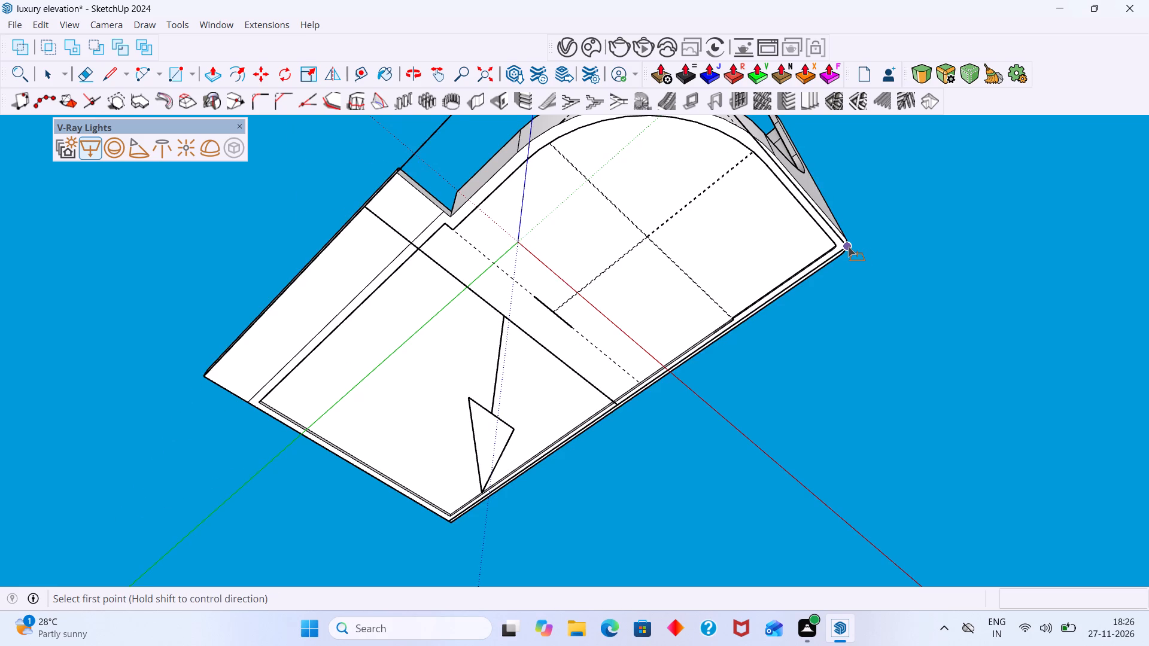
scroll(881, 280, down, 15)
middle_drag(798, 337, 708, 501)
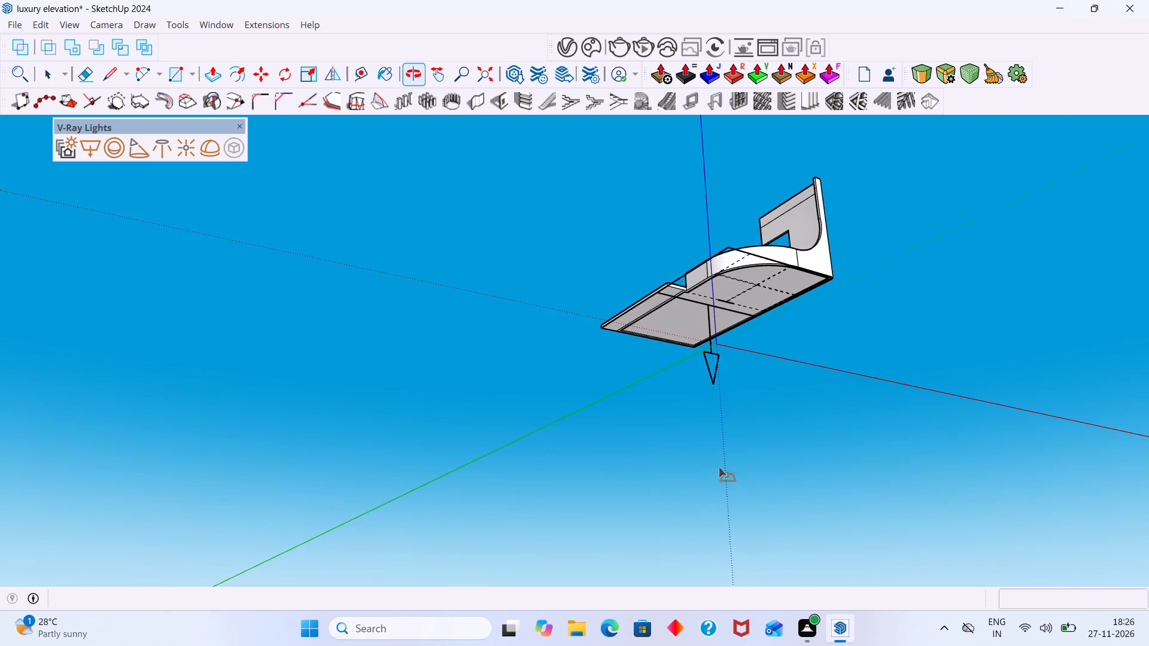
key(space)
Copy the orange colour of Mesh Light#2 onto the Rectangle Light in the V-Ray Asset Editor.
click(574, 46)
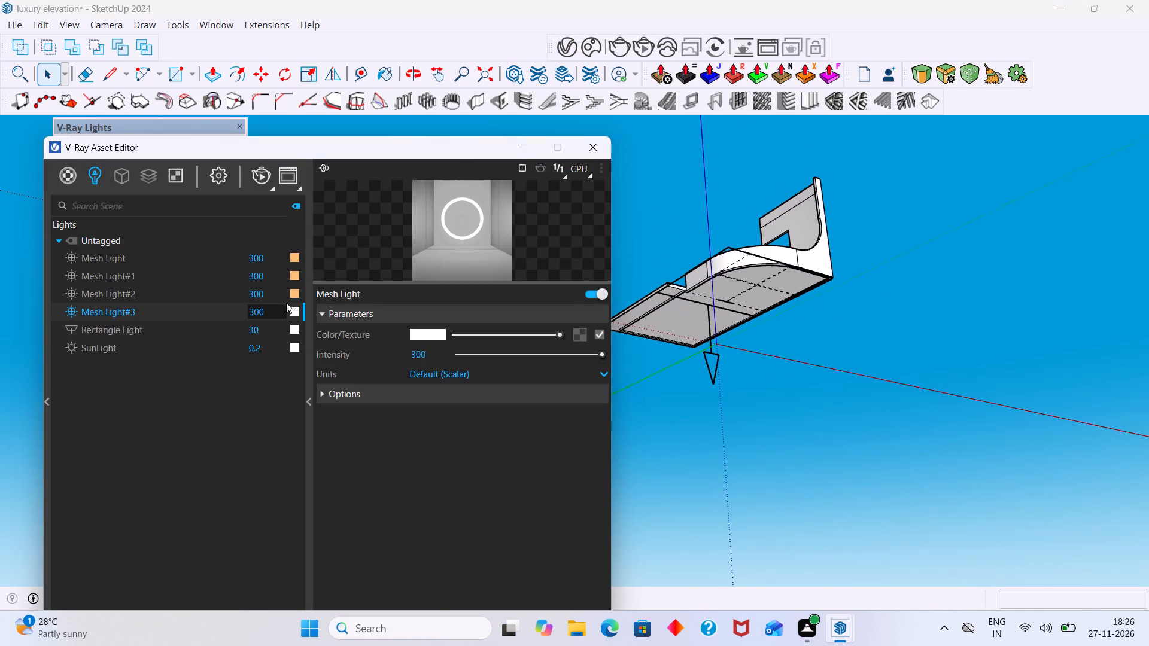
drag(293, 293, 290, 330)
drag(290, 330, 294, 328)
Reveal the rest of the house model with Isolate/Reveal on the slab group and close the V-Ray Asset Editor.
drag(486, 152, 417, 165)
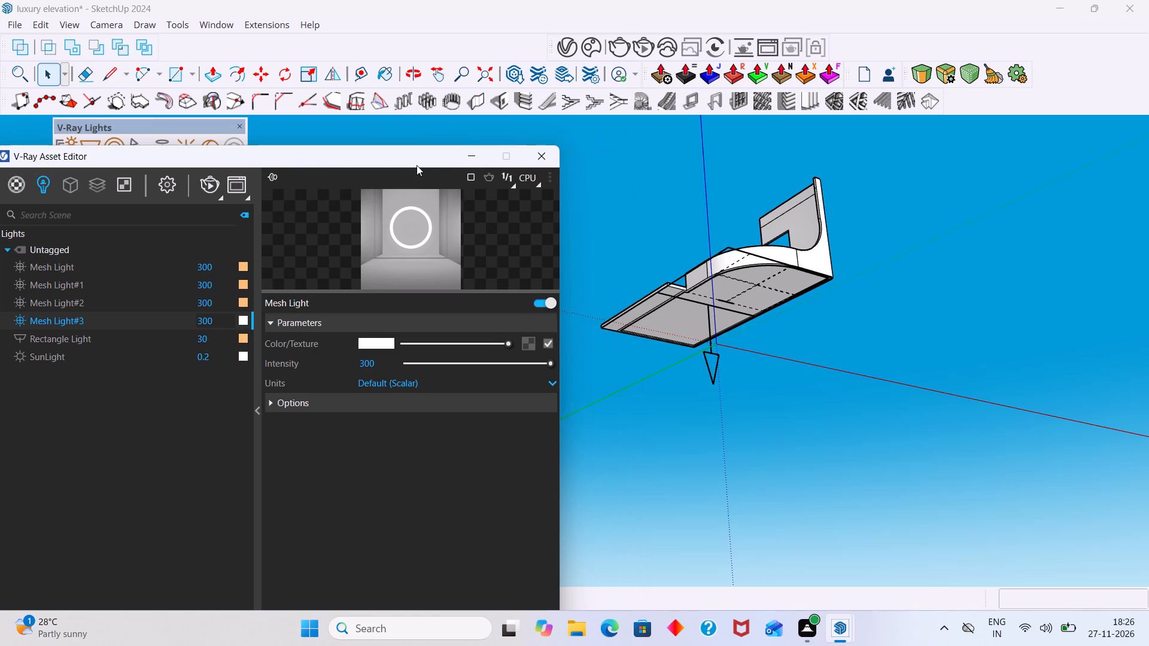
drag(417, 165, 391, 176)
click(835, 242)
click(810, 249)
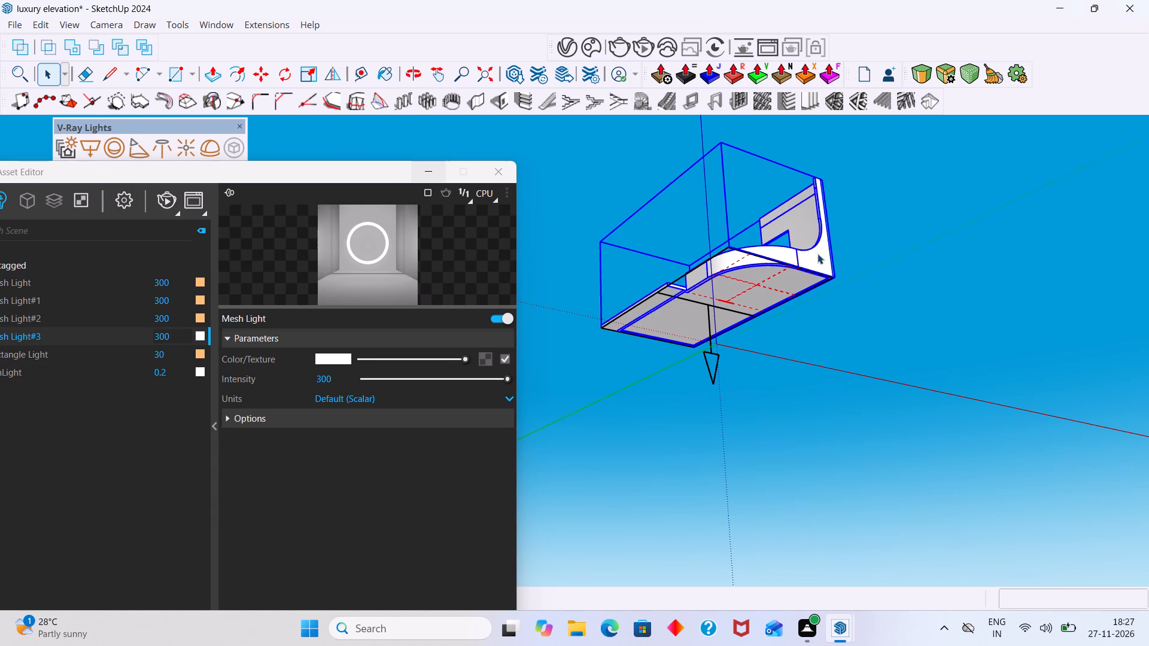
right_click(816, 252)
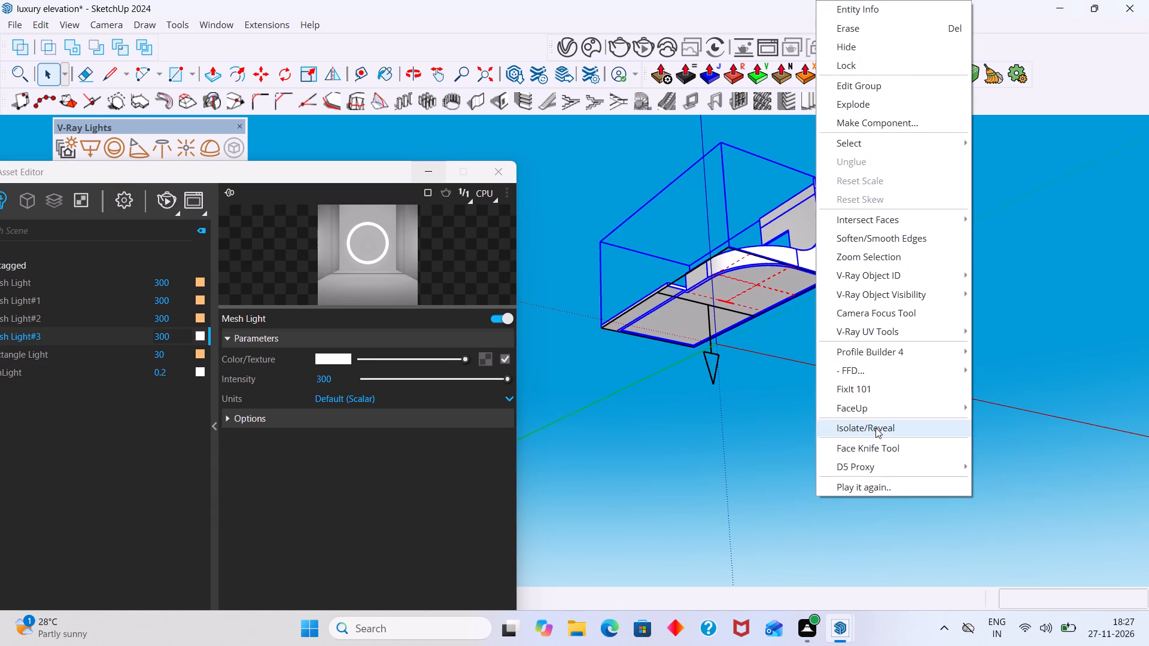
click(876, 428)
scroll(798, 390, down, 3)
middle_drag(768, 433, 755, 499)
click(654, 429)
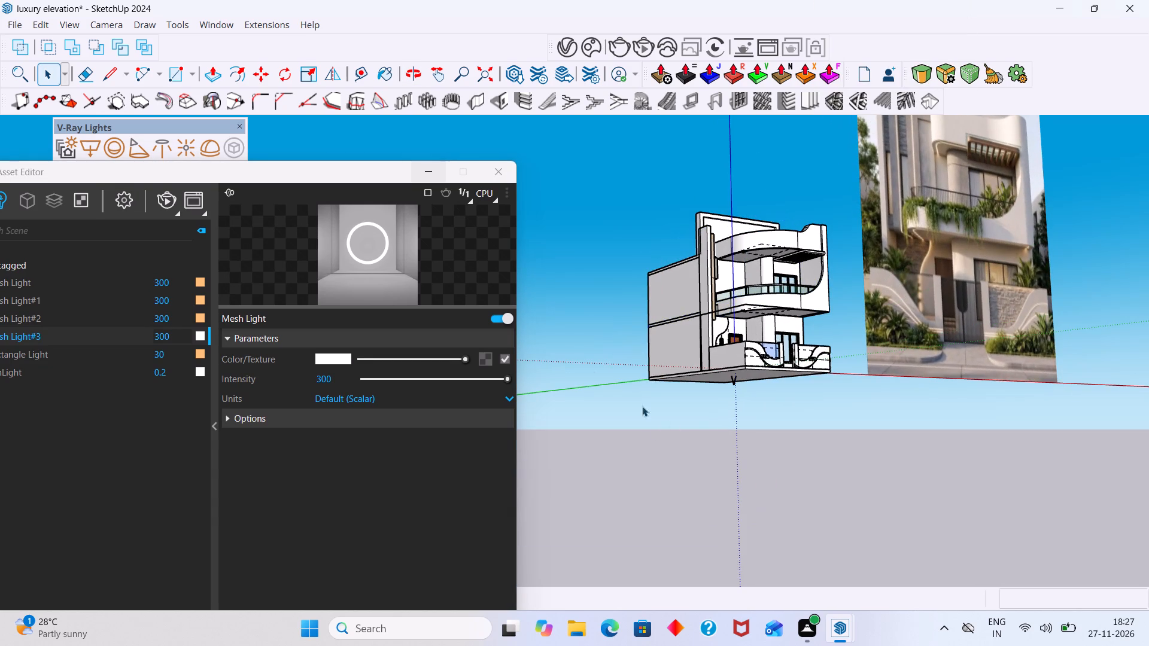
scroll(512, 245, up, 3)
click(502, 178)
Start a V-Ray interactive render of the house from a slightly raised front corner view.
middle_drag(668, 328, 609, 408)
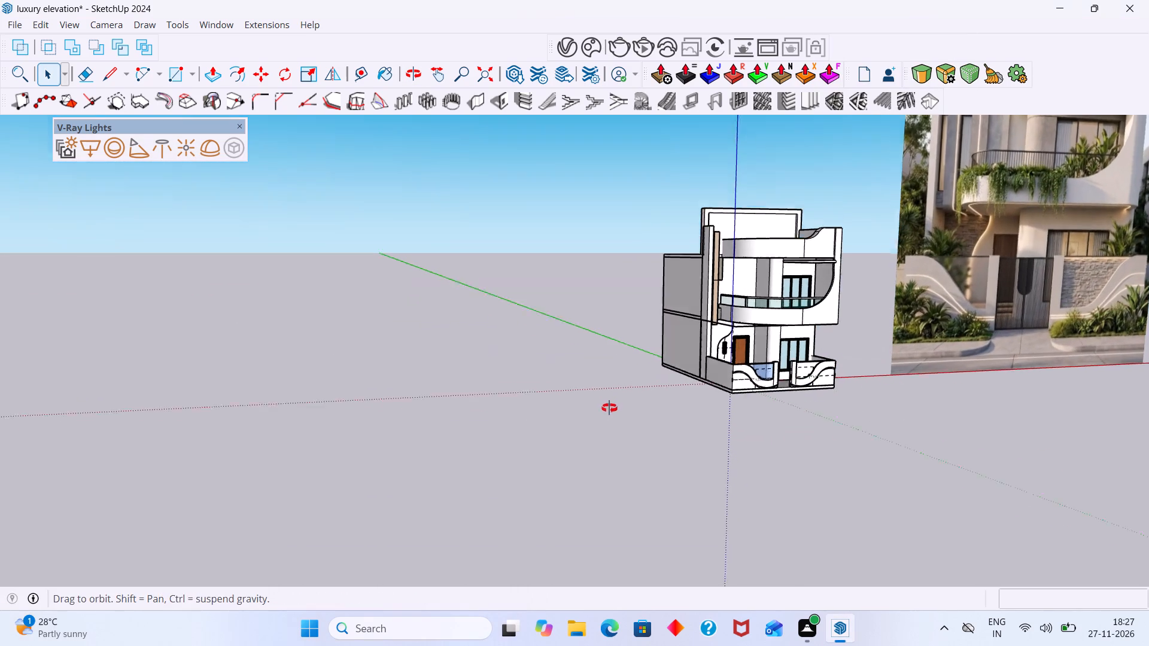
middle_drag(609, 408, 609, 411)
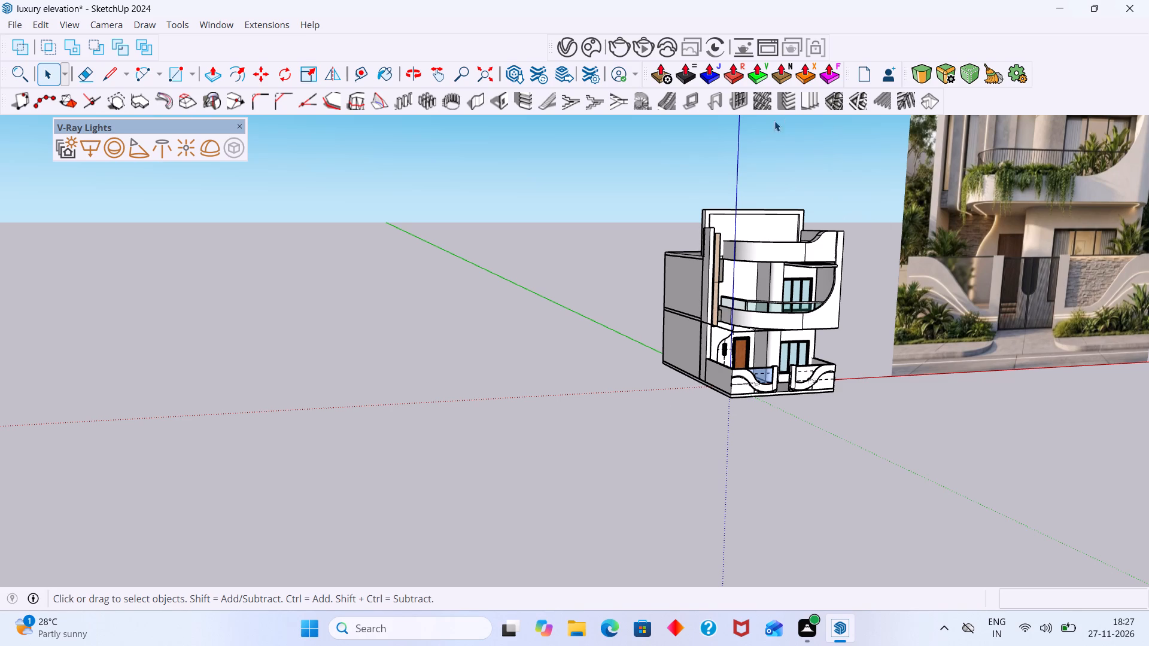
double_click(648, 50)
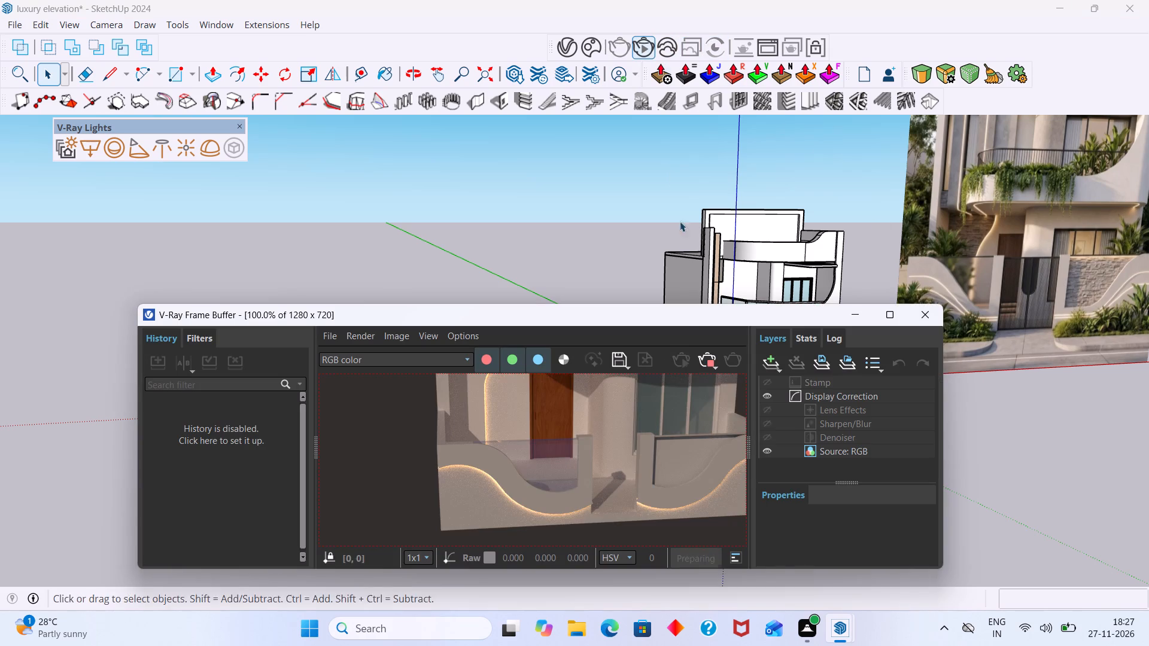
Examine the render's lighting under the first-floor slab, around the porch door and windows, and along the curved compound wall.
scroll(618, 440, down, 1)
scroll(660, 449, up, 1)
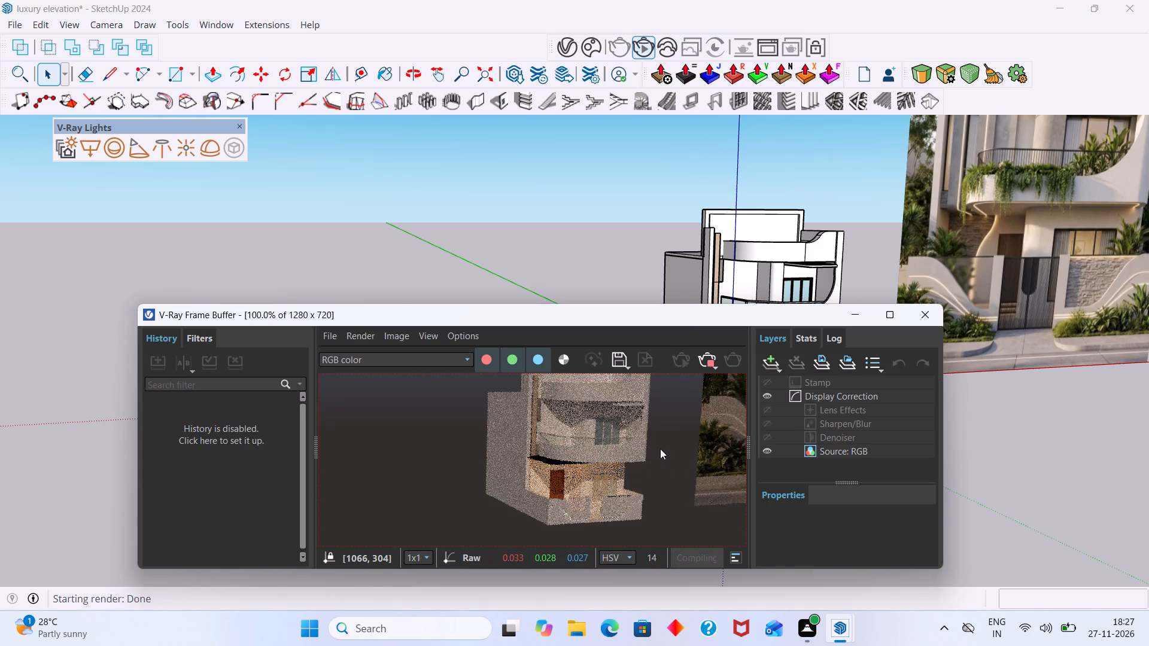
scroll(607, 489, up, 2)
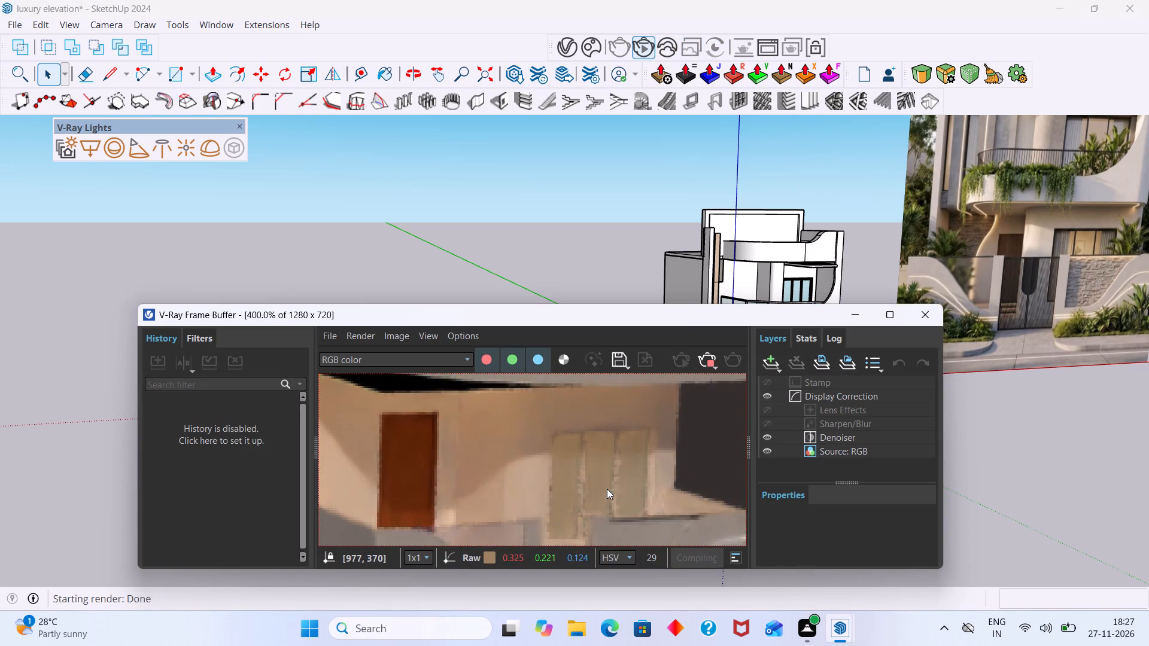
scroll(607, 489, down, 1)
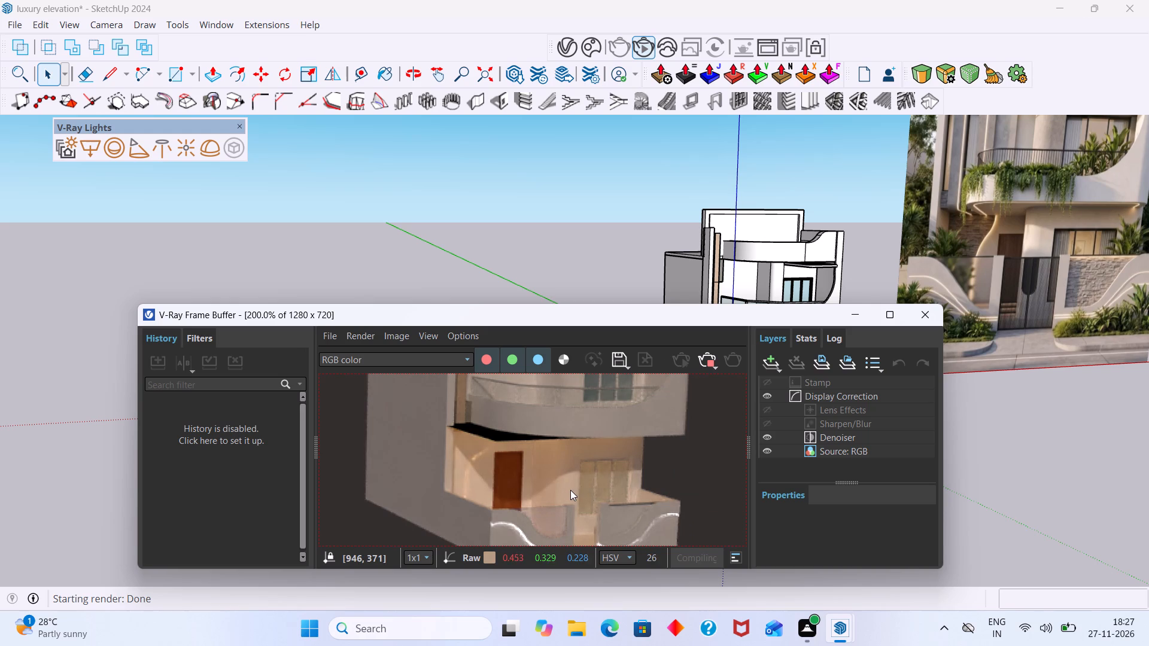
scroll(582, 486, down, 1)
middle_drag(576, 484, 543, 495)
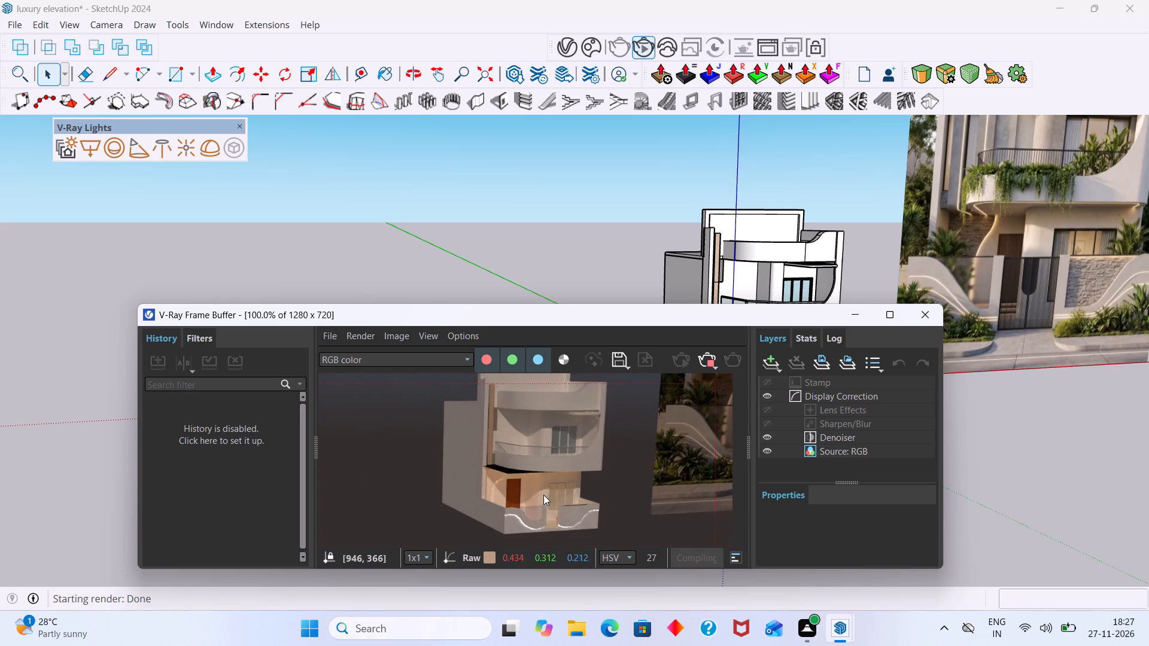
middle_drag(543, 495, 541, 495)
scroll(543, 495, up, 2)
middle_drag(517, 485, 522, 496)
scroll(524, 484, down, 1)
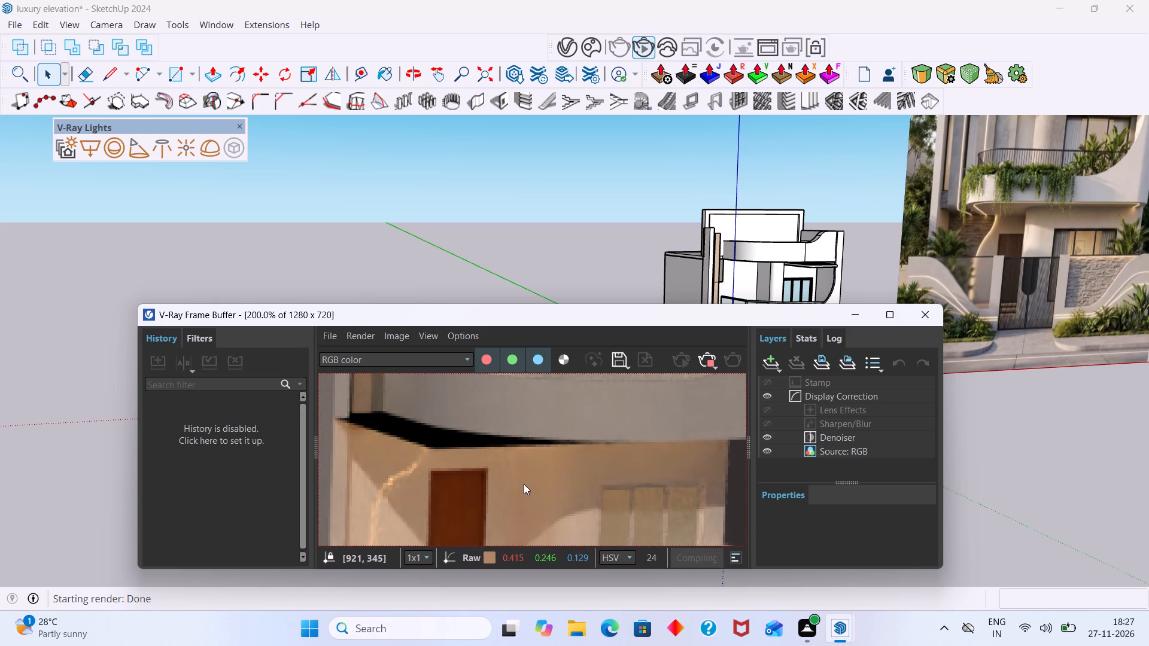
scroll(552, 470, up, 1)
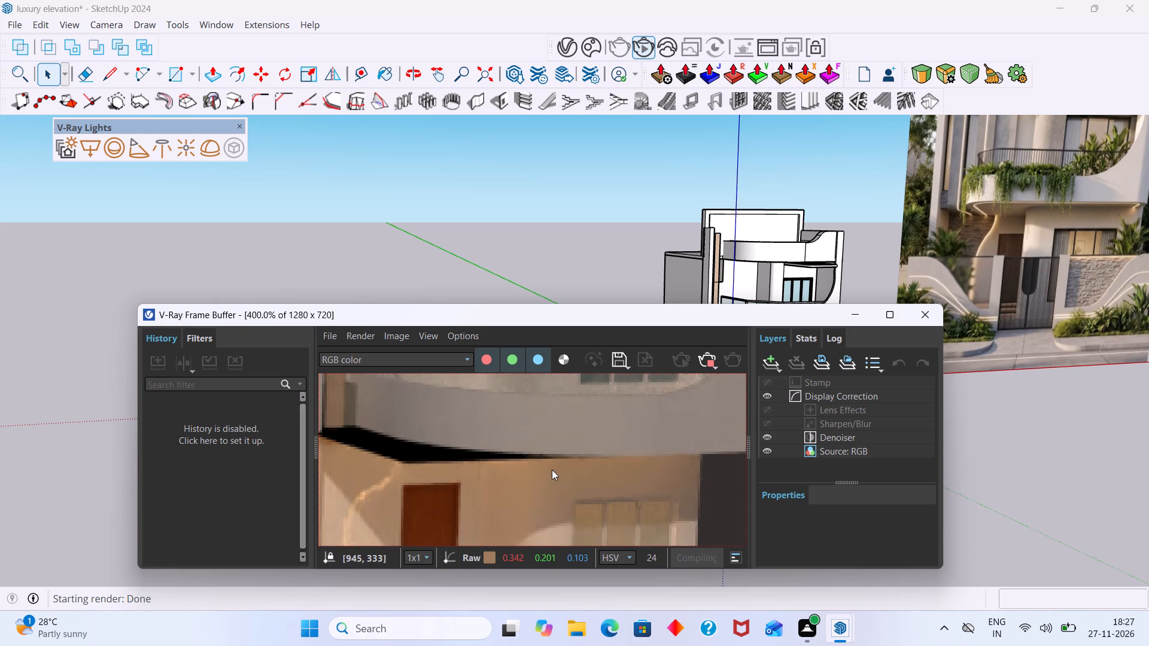
scroll(552, 470, down, 1)
middle_drag(551, 477, 569, 477)
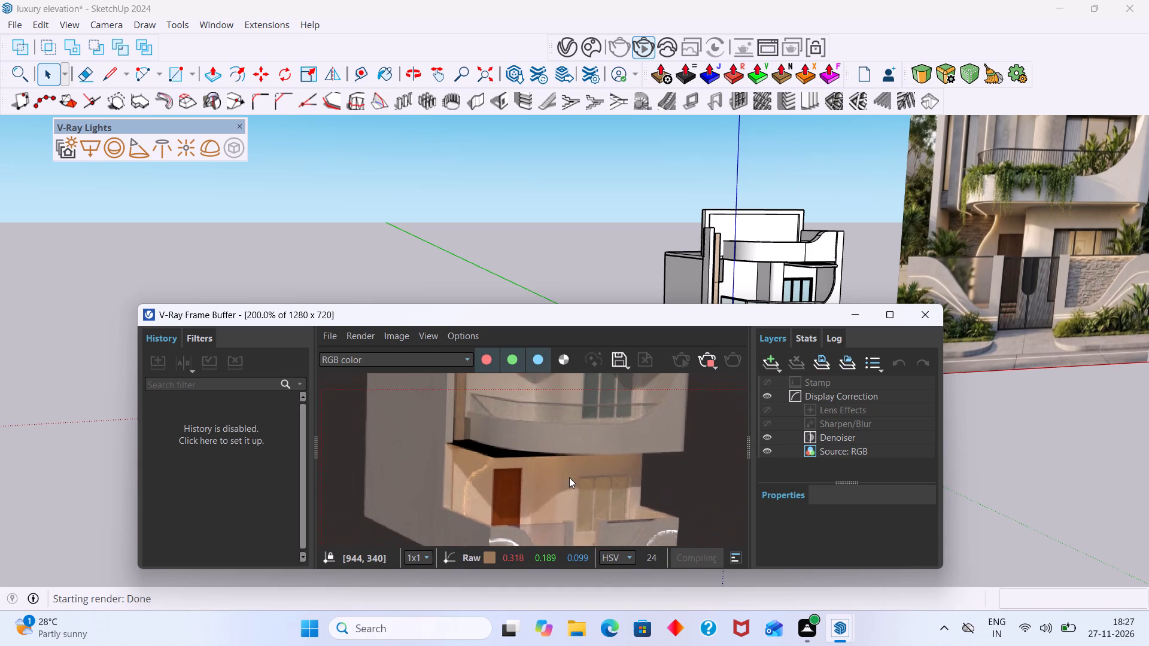
middle_drag(569, 477, 566, 565)
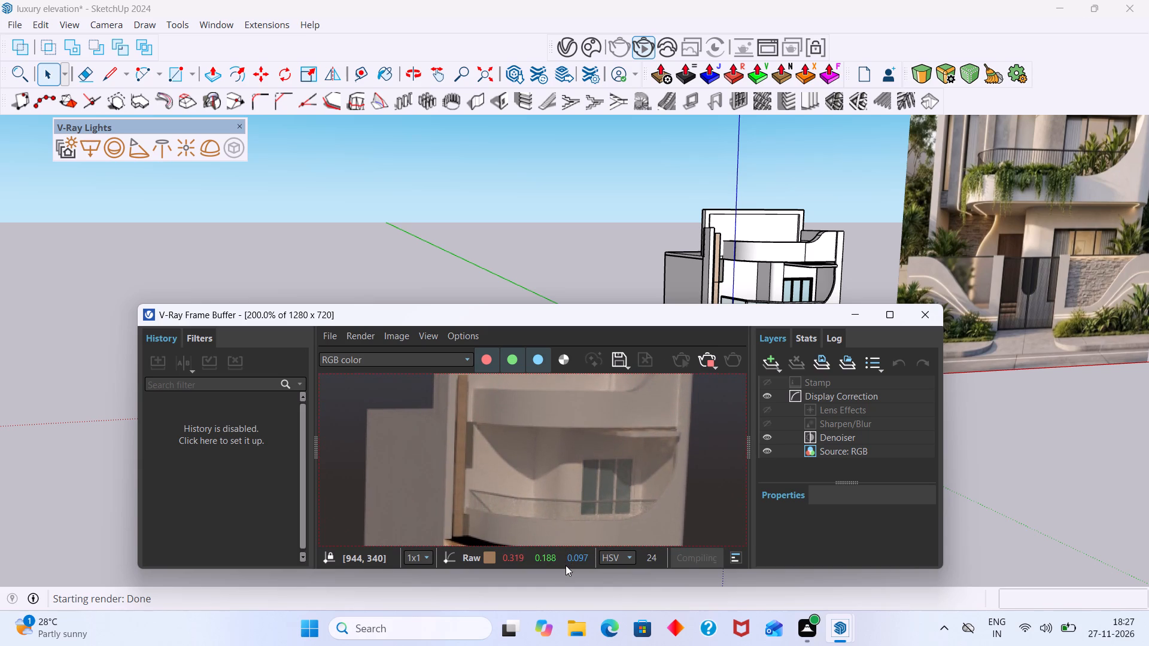
middle_drag(566, 565, 568, 564)
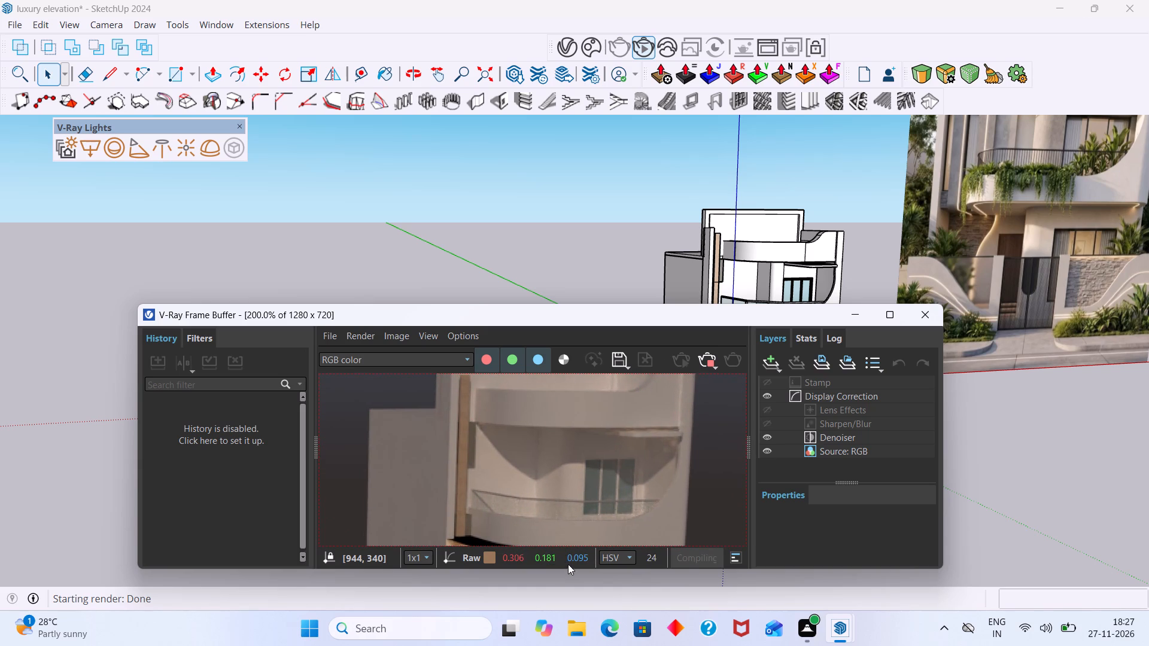
middle_drag(568, 564, 556, 429)
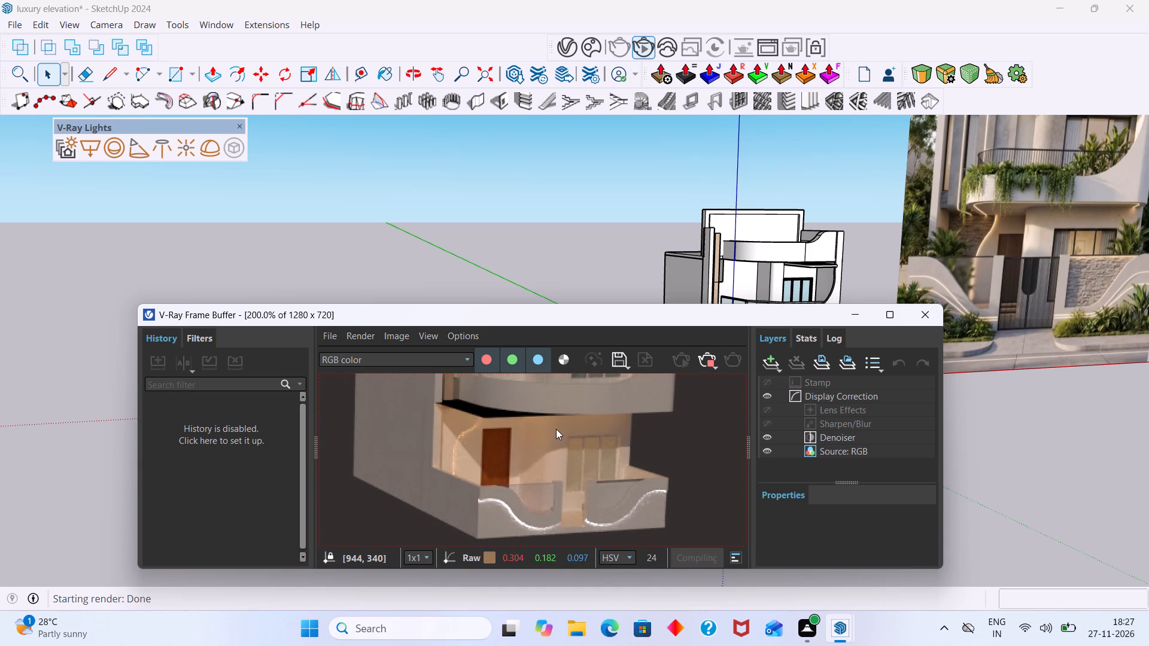
middle_drag(556, 429, 556, 430)
scroll(545, 460, up, 1)
scroll(545, 462, down, 1)
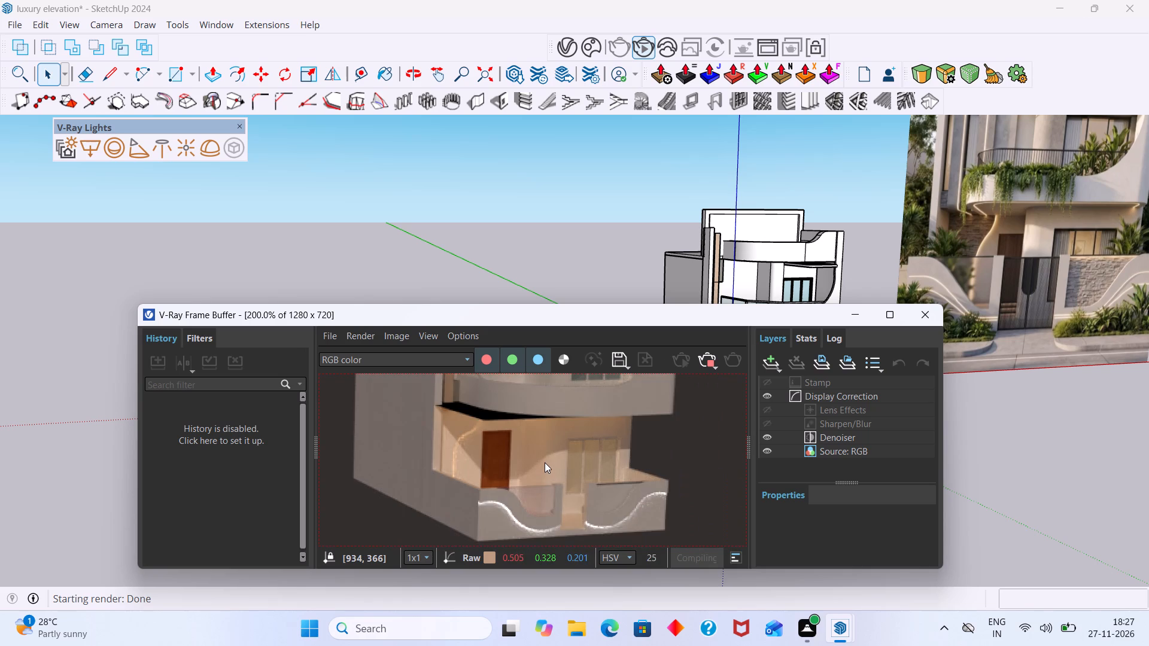
middle_drag(545, 463, 512, 465)
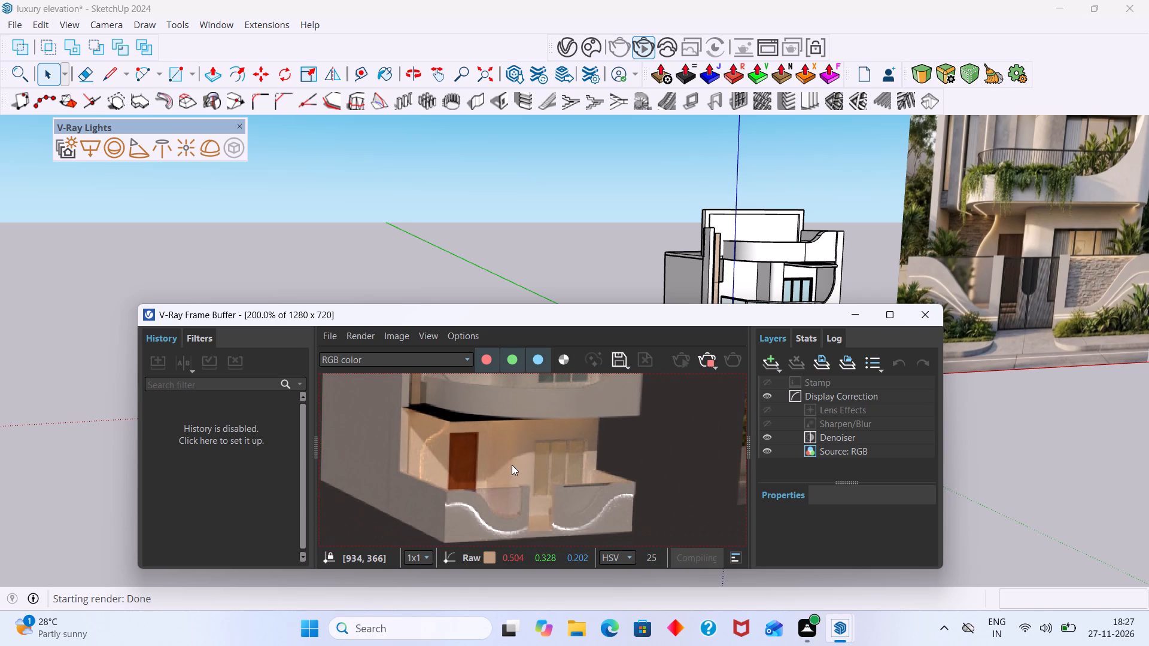
Check the porch lighting up close in the render, stop the interactive render and close the V-Ray Frame Buffer.
middle_drag(512, 465, 512, 464)
scroll(512, 465, up, 1)
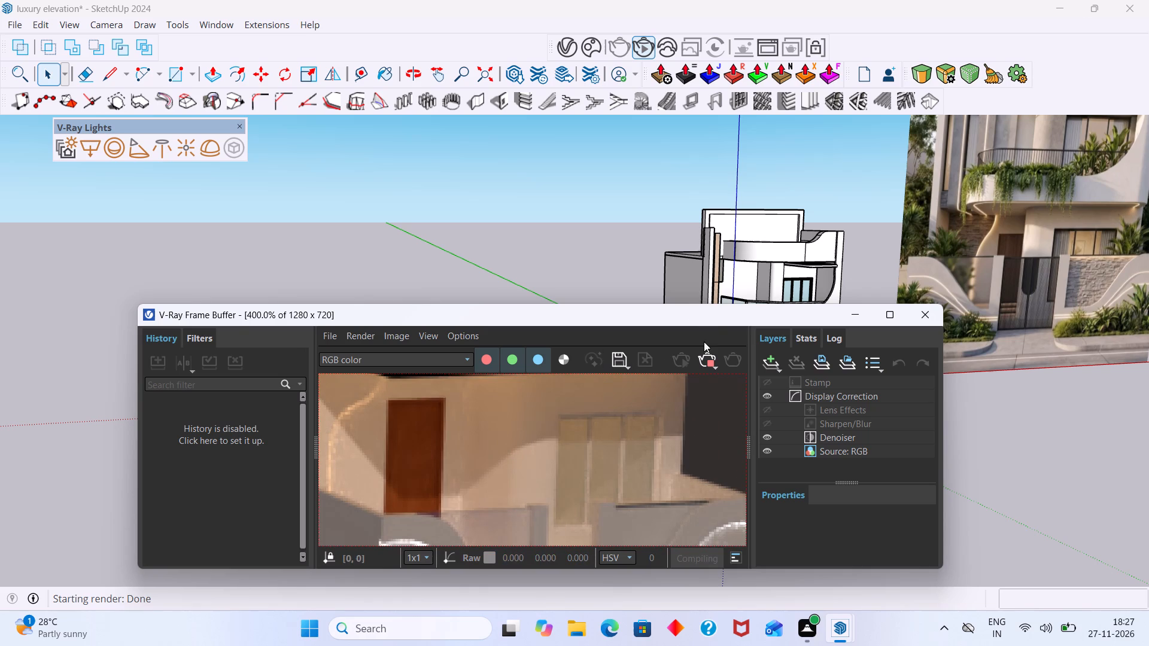
click(707, 355)
click(919, 314)
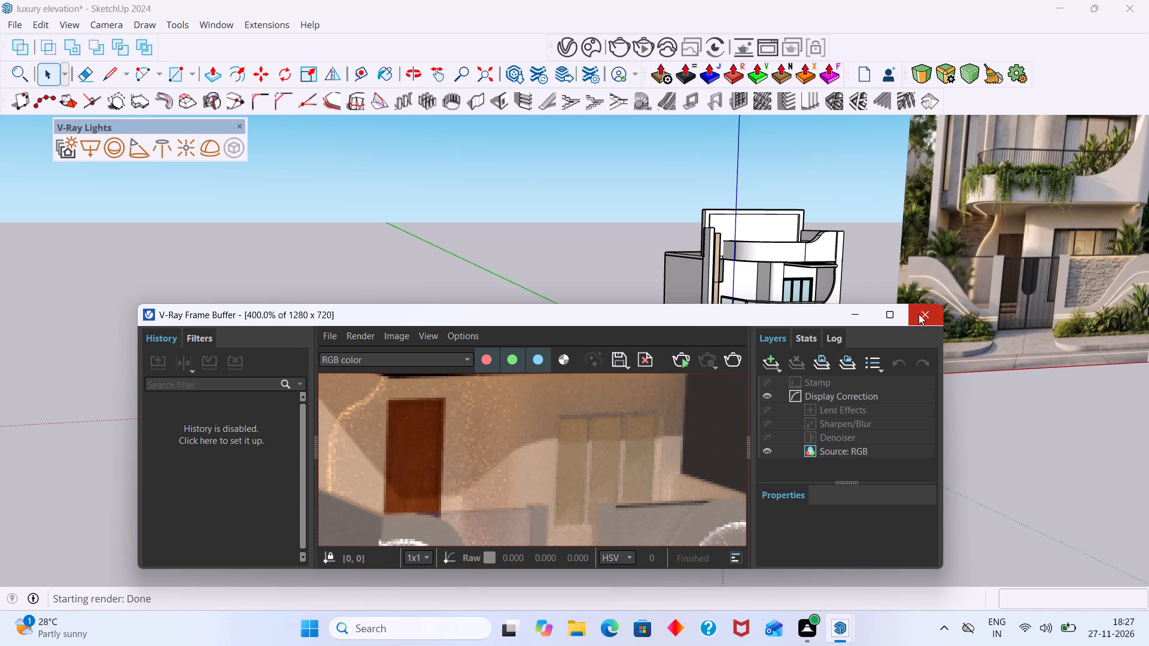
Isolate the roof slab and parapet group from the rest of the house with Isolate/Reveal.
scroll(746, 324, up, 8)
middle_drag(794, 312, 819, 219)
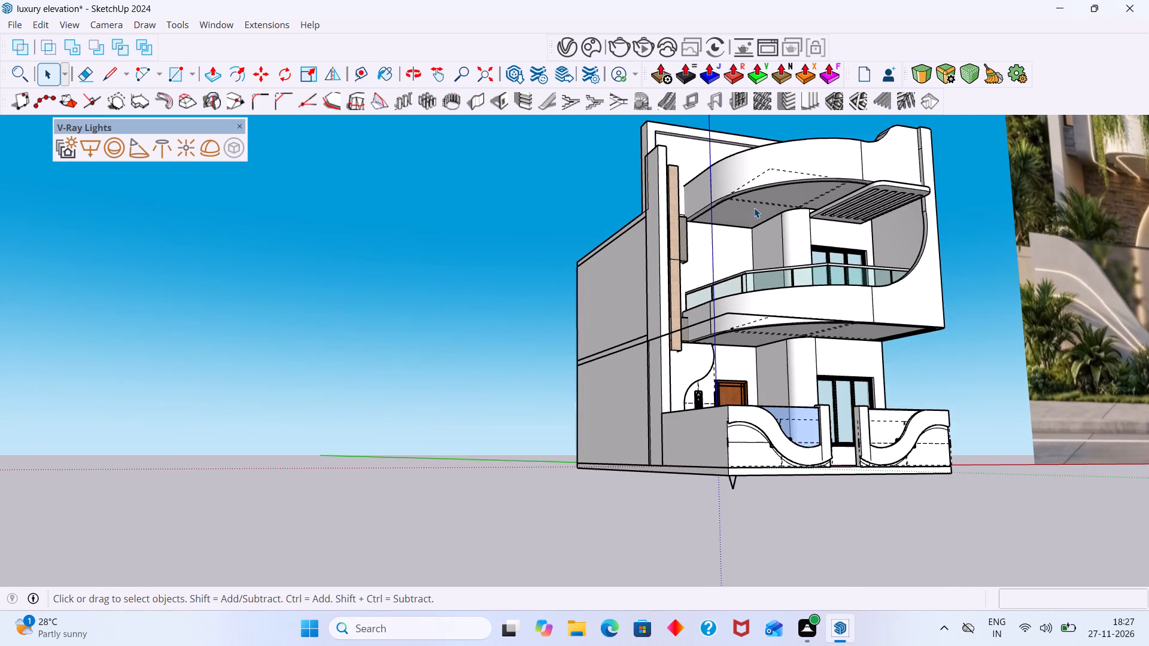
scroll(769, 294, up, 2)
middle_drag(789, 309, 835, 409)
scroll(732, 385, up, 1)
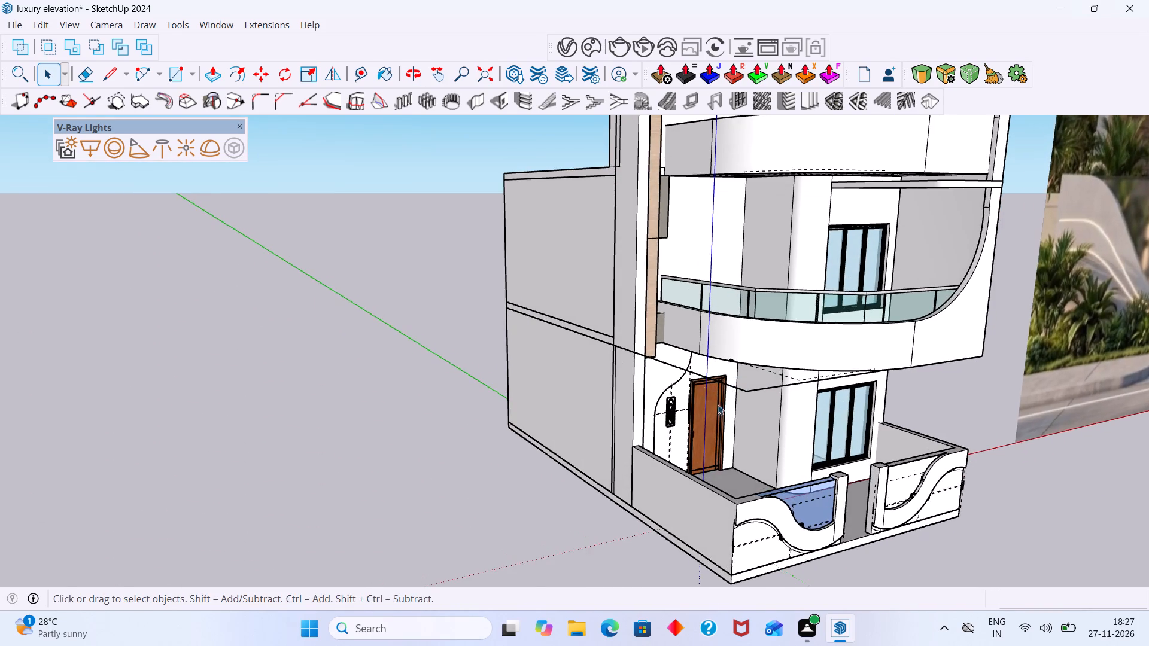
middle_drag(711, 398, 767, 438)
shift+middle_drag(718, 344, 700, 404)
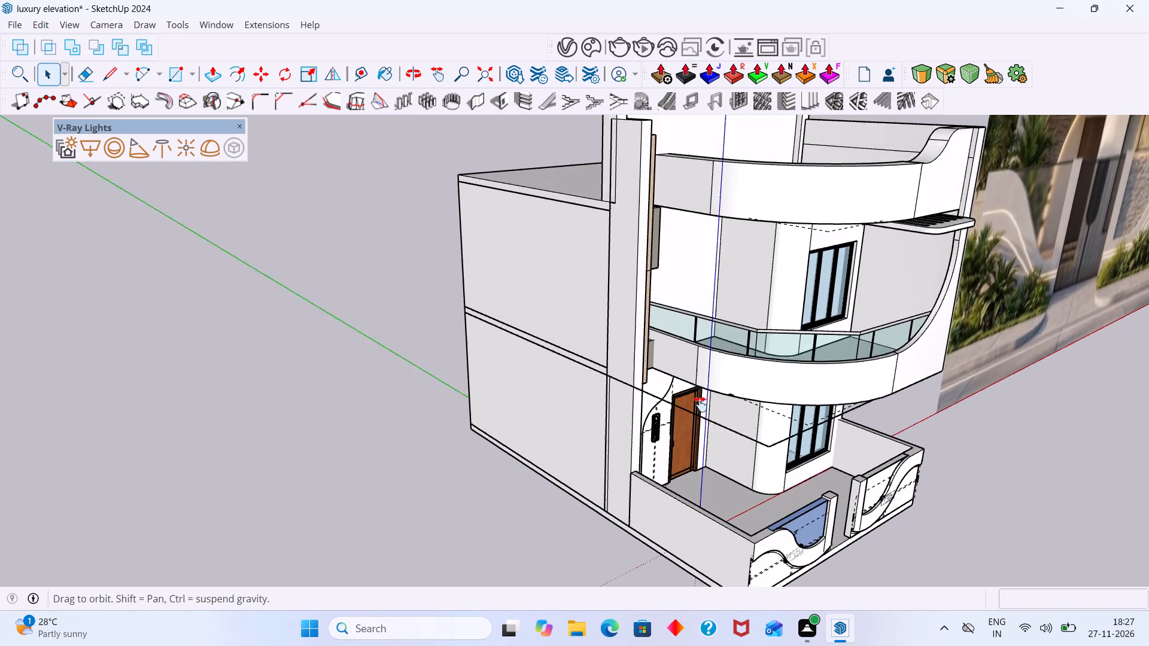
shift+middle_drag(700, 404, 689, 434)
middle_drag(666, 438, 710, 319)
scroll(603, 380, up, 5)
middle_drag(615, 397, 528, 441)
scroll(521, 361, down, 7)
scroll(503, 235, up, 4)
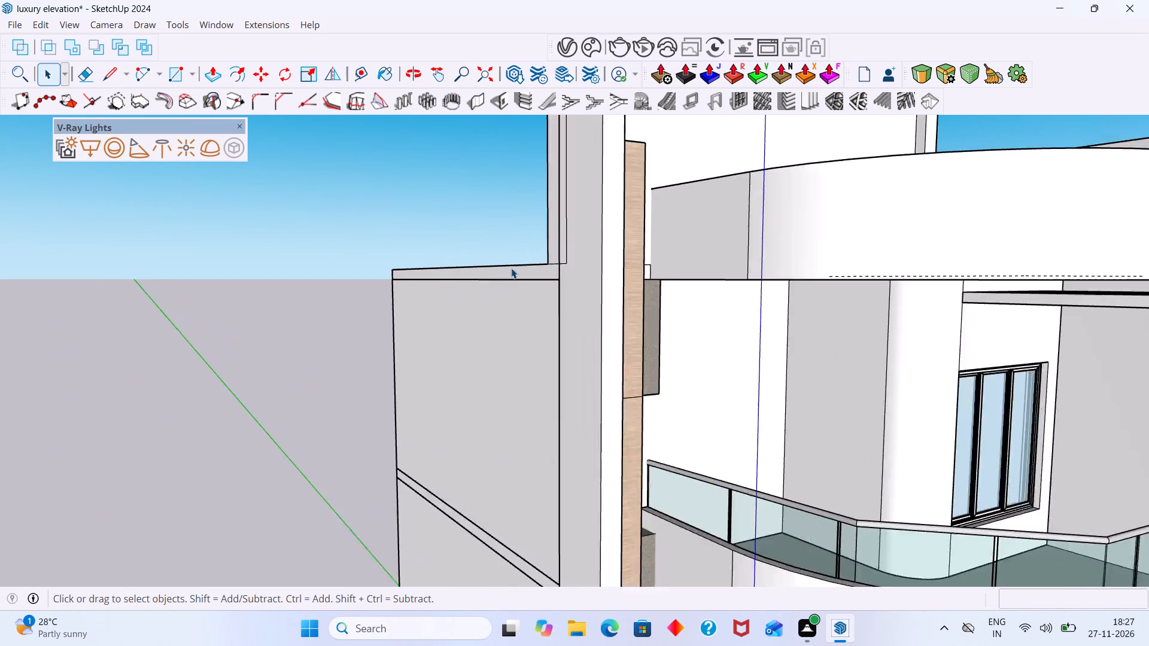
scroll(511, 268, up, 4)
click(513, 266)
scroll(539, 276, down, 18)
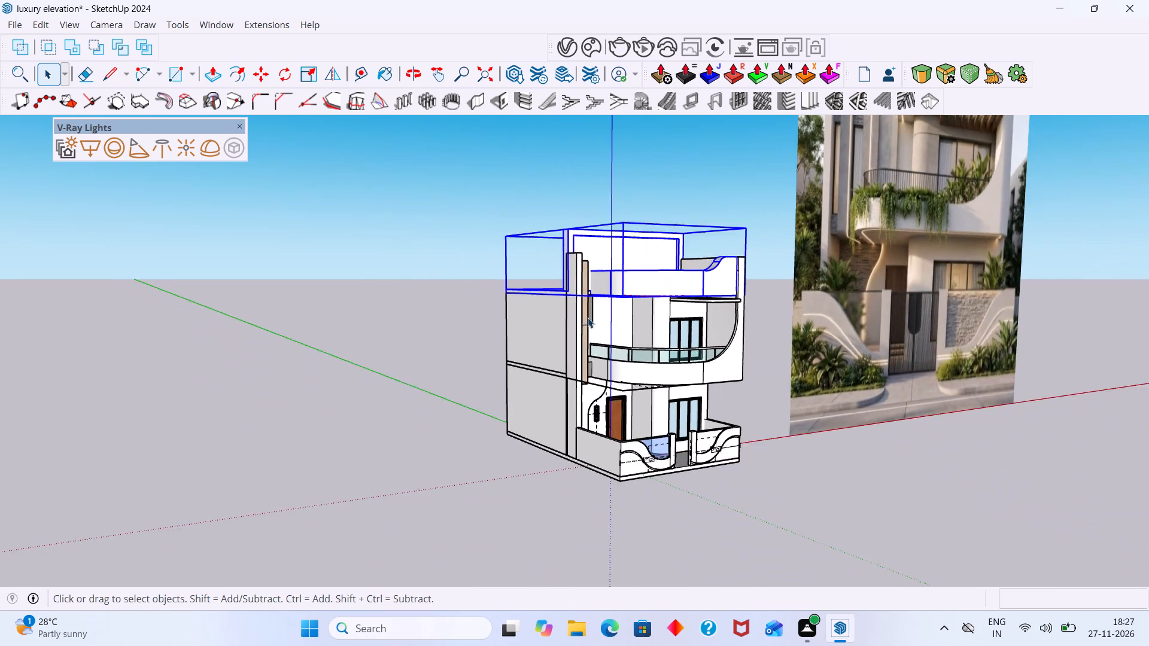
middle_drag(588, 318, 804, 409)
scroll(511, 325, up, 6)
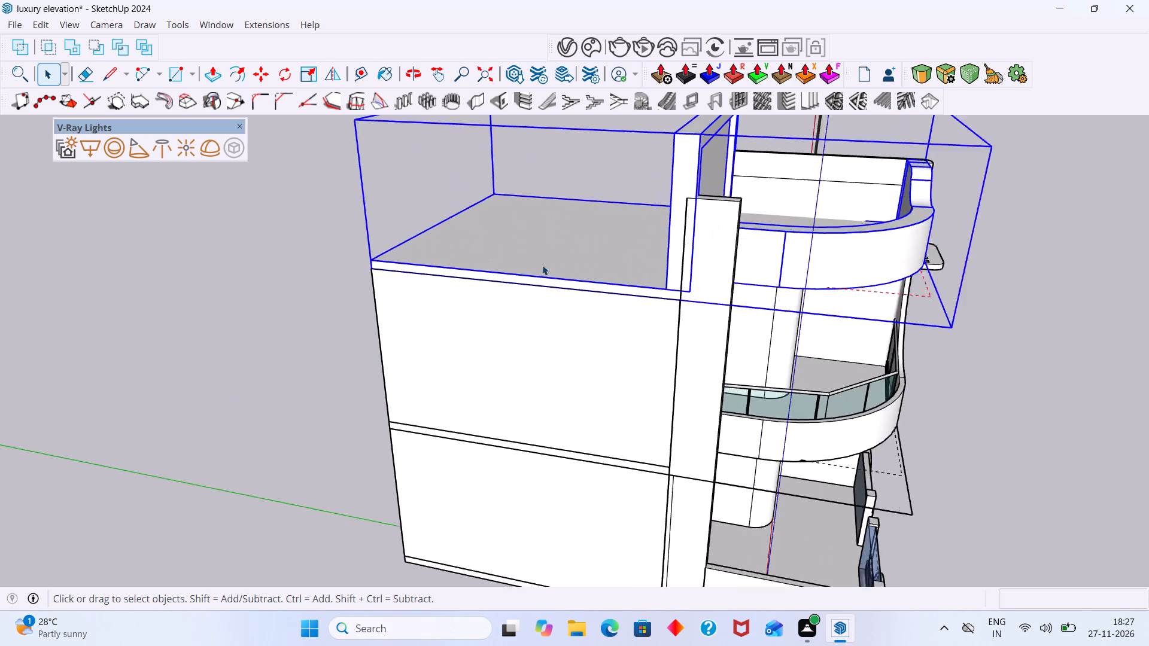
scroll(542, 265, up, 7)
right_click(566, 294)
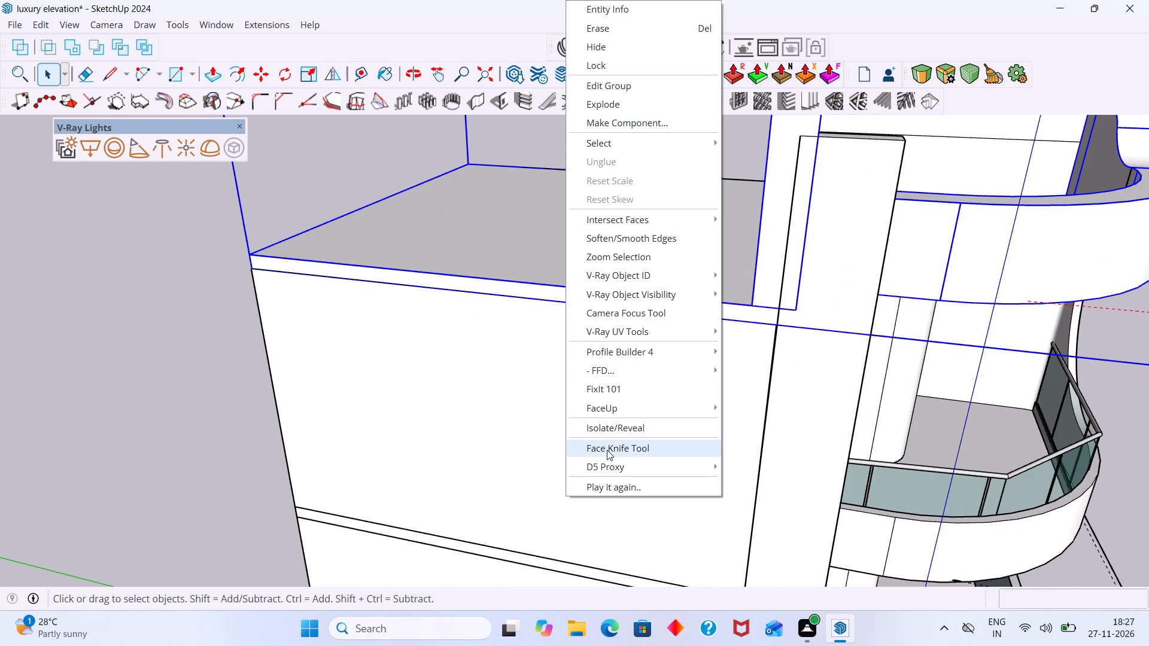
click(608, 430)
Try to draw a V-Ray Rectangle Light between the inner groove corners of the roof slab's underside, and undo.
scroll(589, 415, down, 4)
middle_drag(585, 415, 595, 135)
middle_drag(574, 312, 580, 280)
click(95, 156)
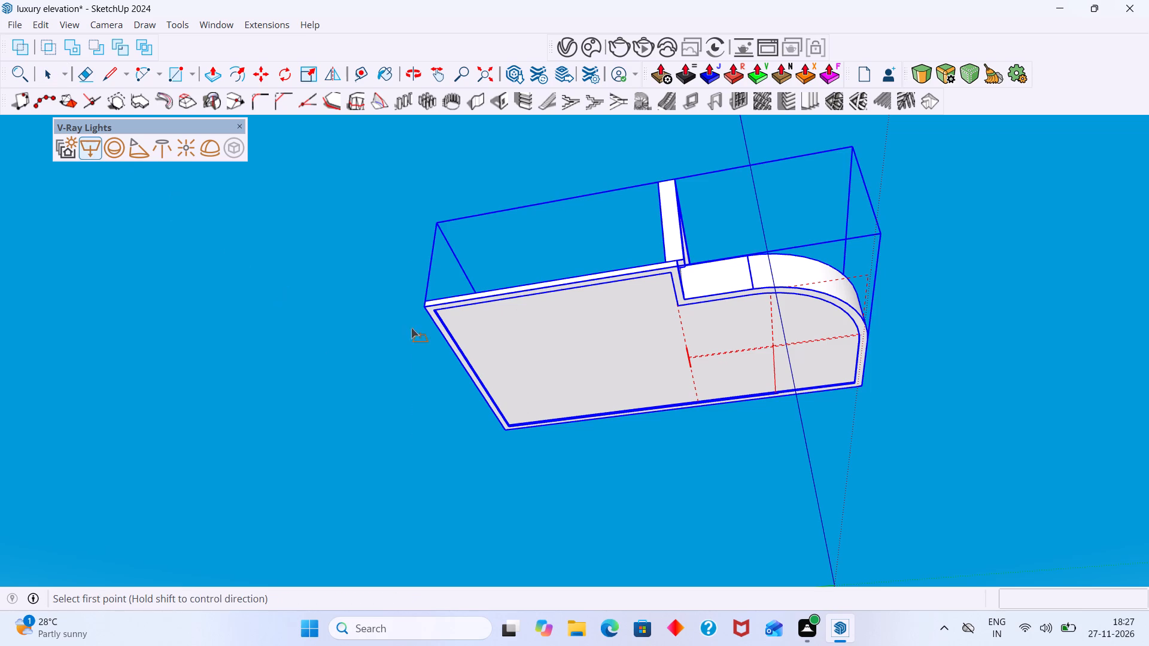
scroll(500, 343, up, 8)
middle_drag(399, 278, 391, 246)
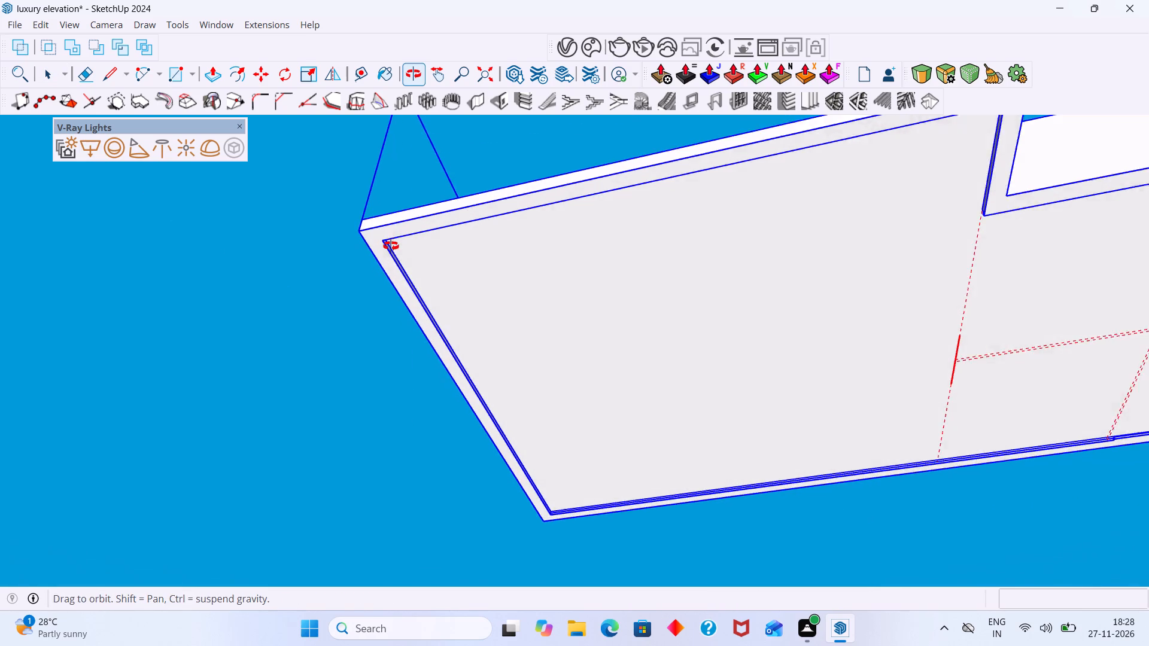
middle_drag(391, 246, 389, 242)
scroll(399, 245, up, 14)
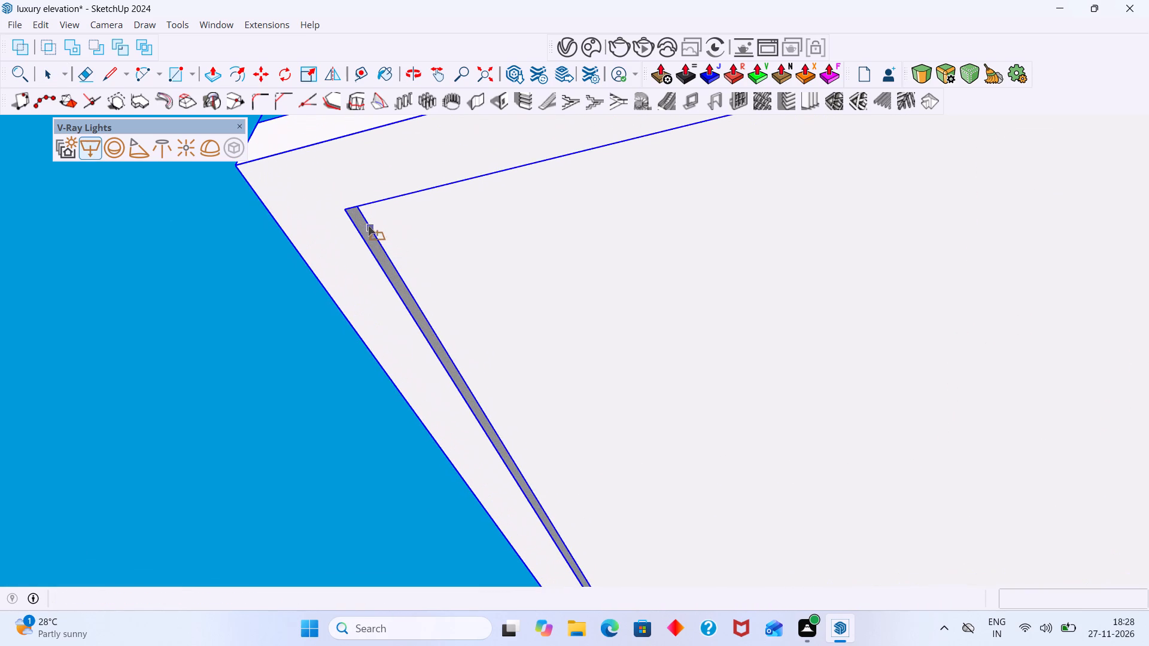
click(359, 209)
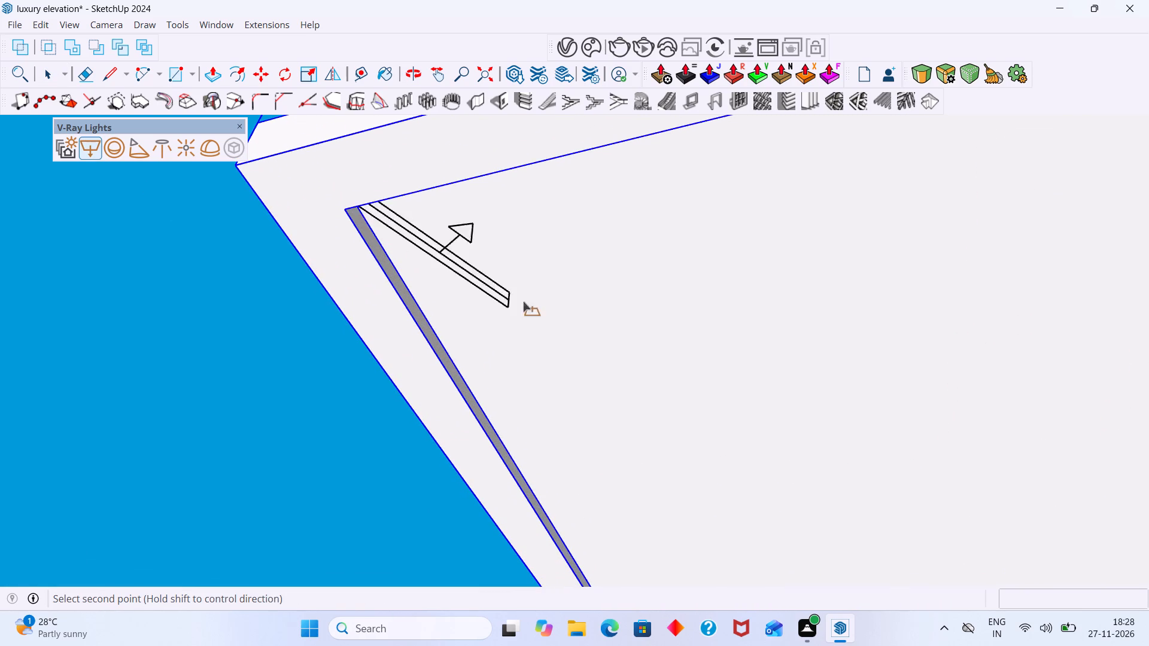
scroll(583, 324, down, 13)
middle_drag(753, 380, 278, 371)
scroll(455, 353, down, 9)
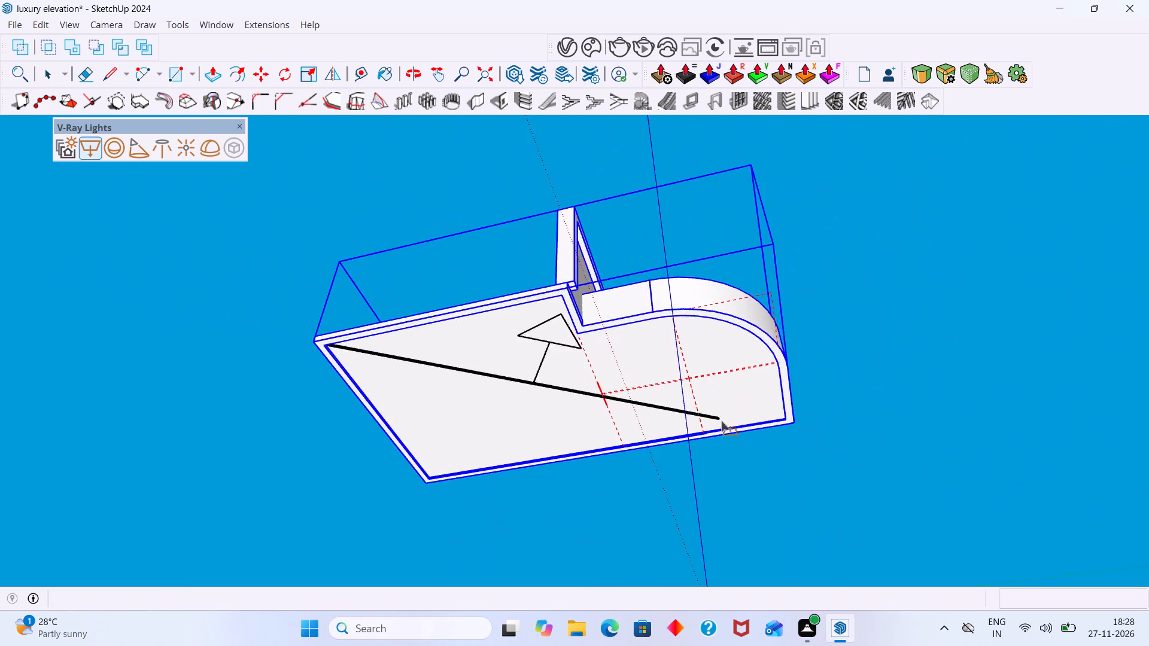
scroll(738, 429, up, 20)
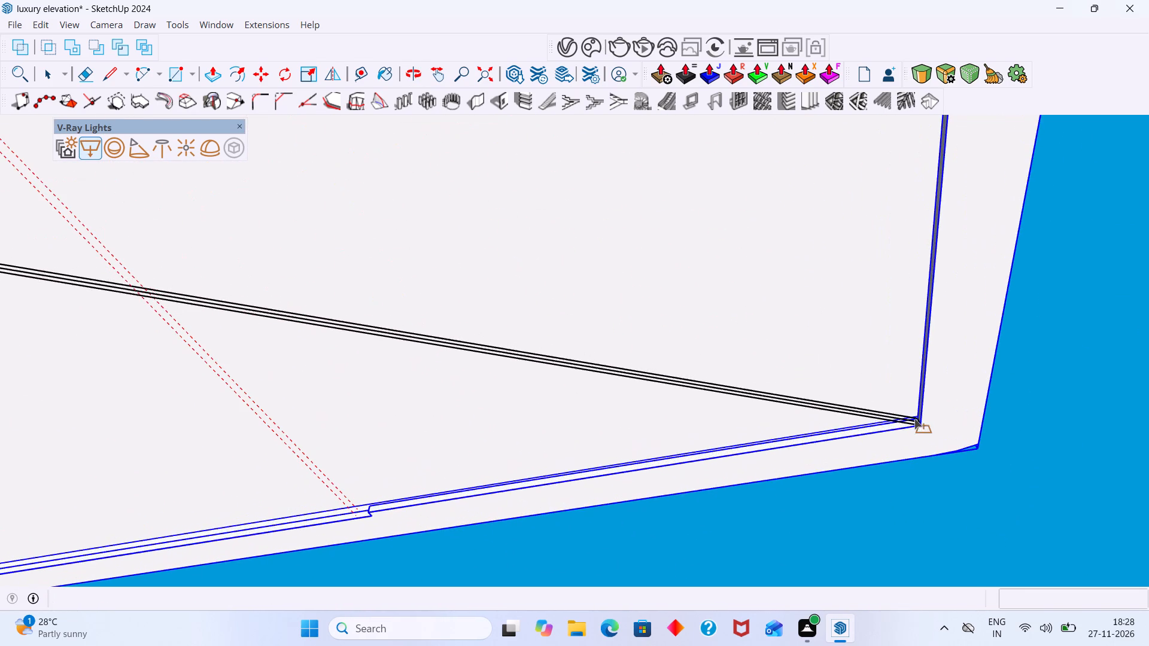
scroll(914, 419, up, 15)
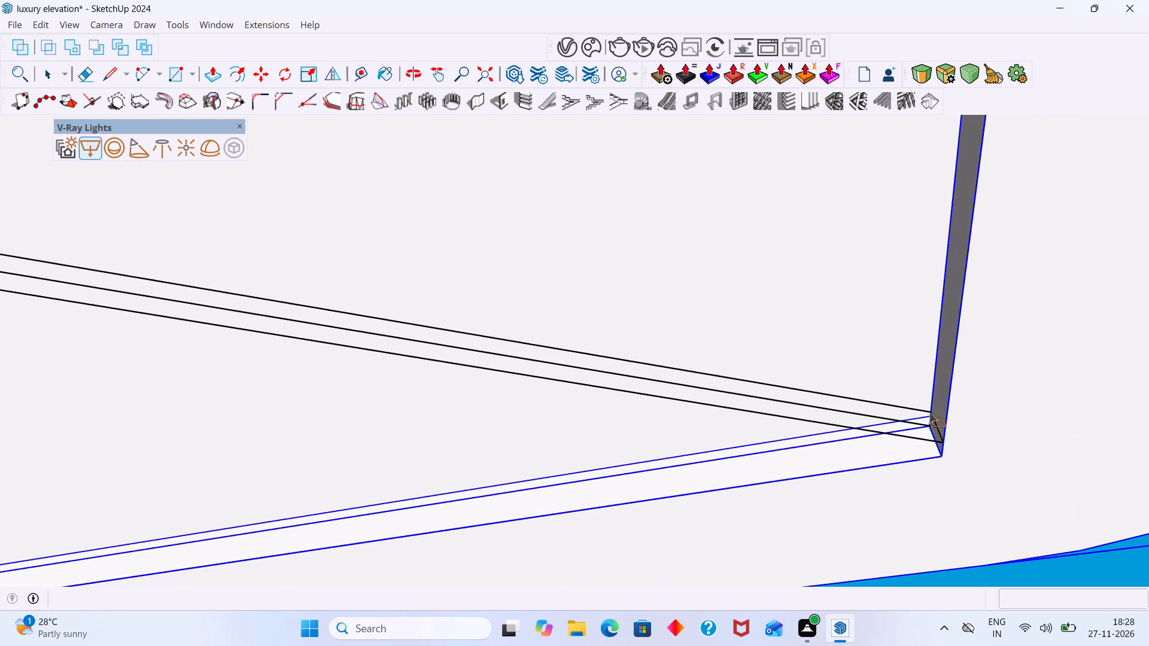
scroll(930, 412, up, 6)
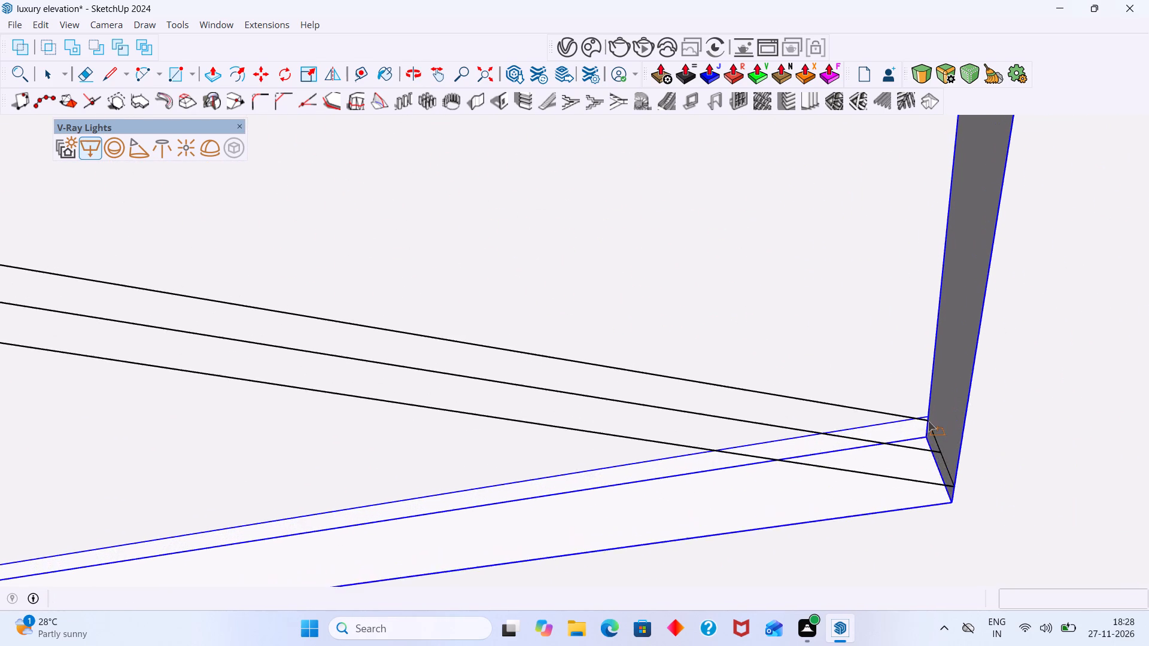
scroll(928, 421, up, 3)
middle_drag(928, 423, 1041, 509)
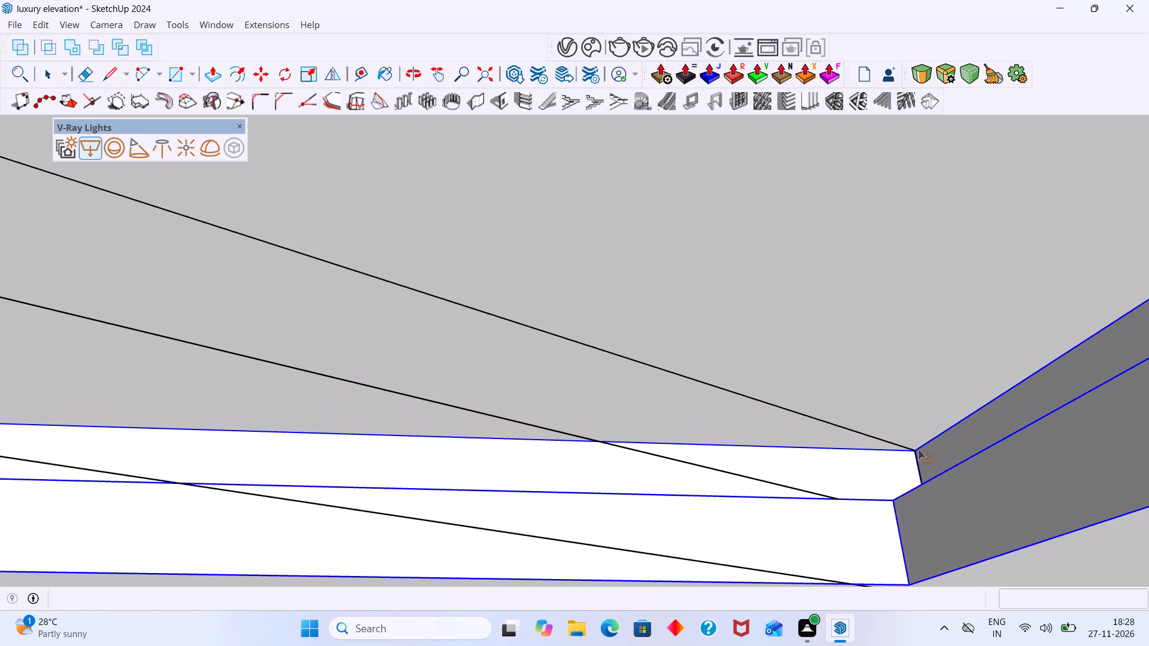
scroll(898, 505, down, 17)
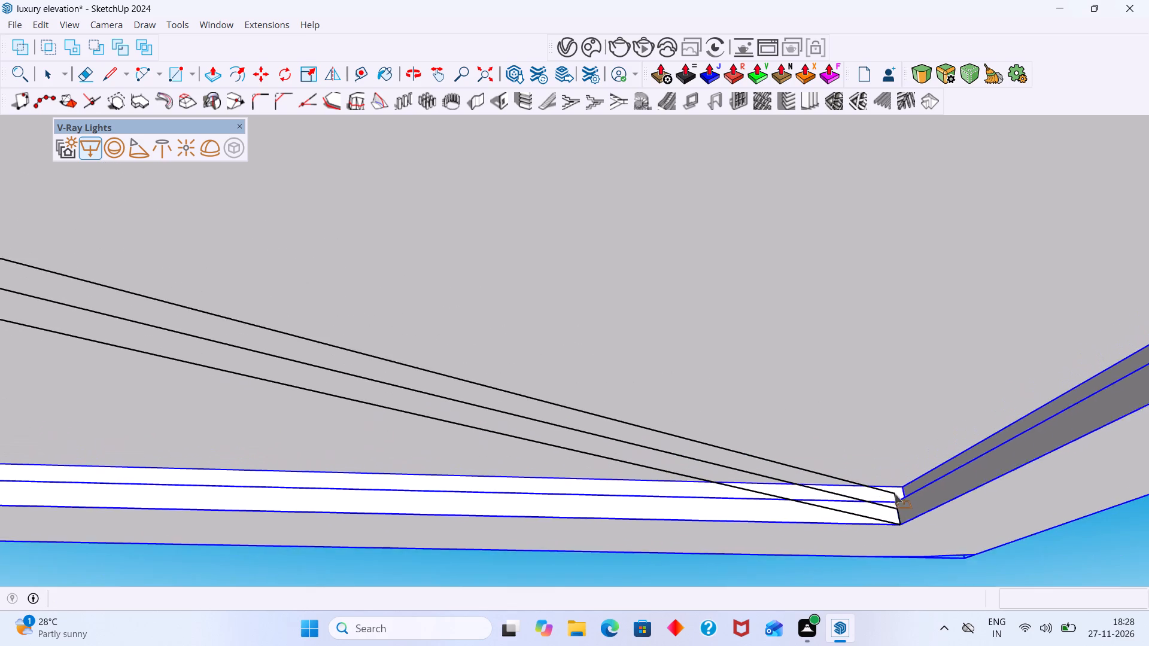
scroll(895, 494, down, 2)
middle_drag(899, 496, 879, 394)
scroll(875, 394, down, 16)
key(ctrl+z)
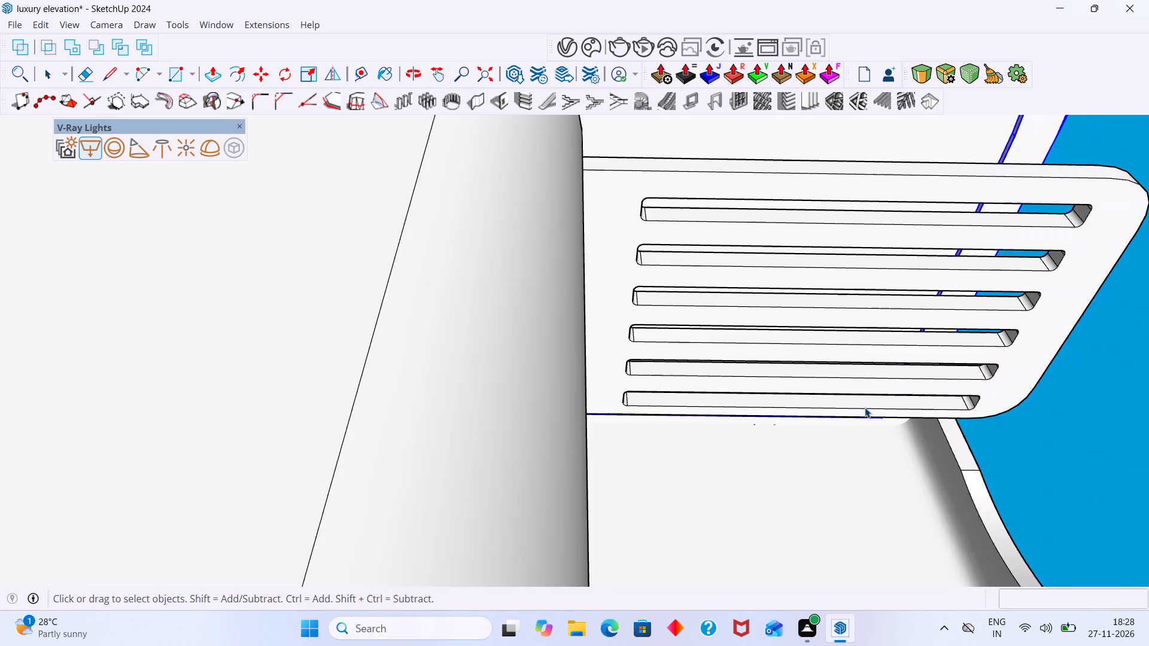
Select the roof slab and parapet group again and isolate it with Isolate/Reveal.
scroll(838, 413, down, 20)
scroll(838, 413, down, 20)
scroll(838, 413, down, 3)
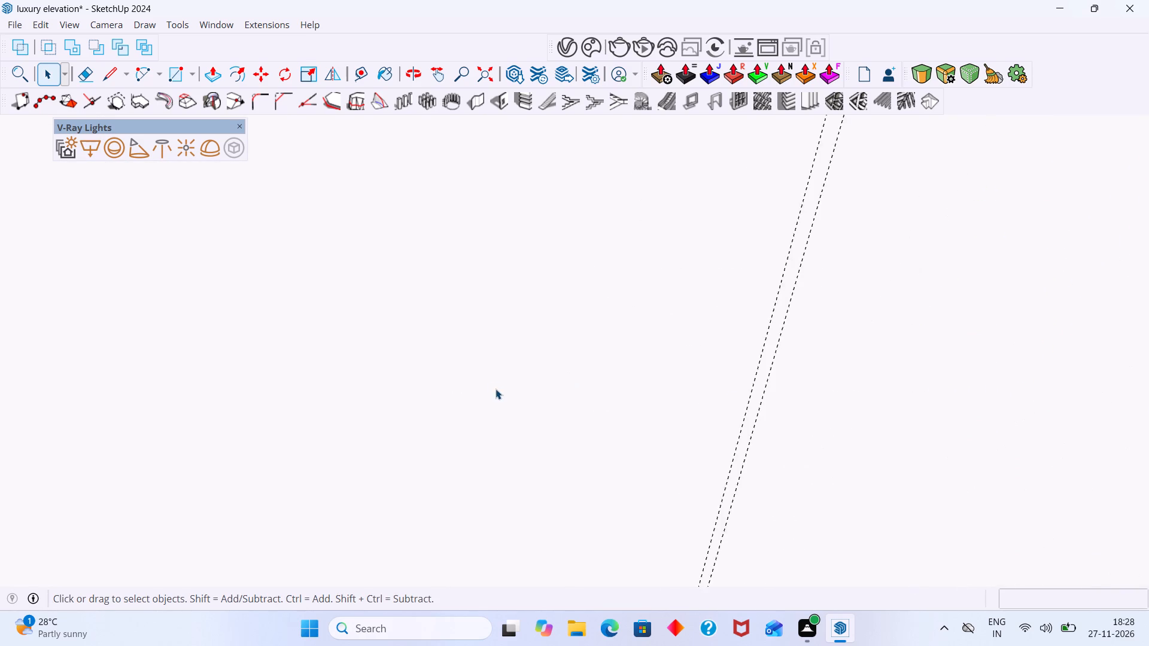
scroll(496, 389, down, 20)
scroll(496, 389, down, 14)
middle_drag(571, 371, 579, 419)
click(774, 273)
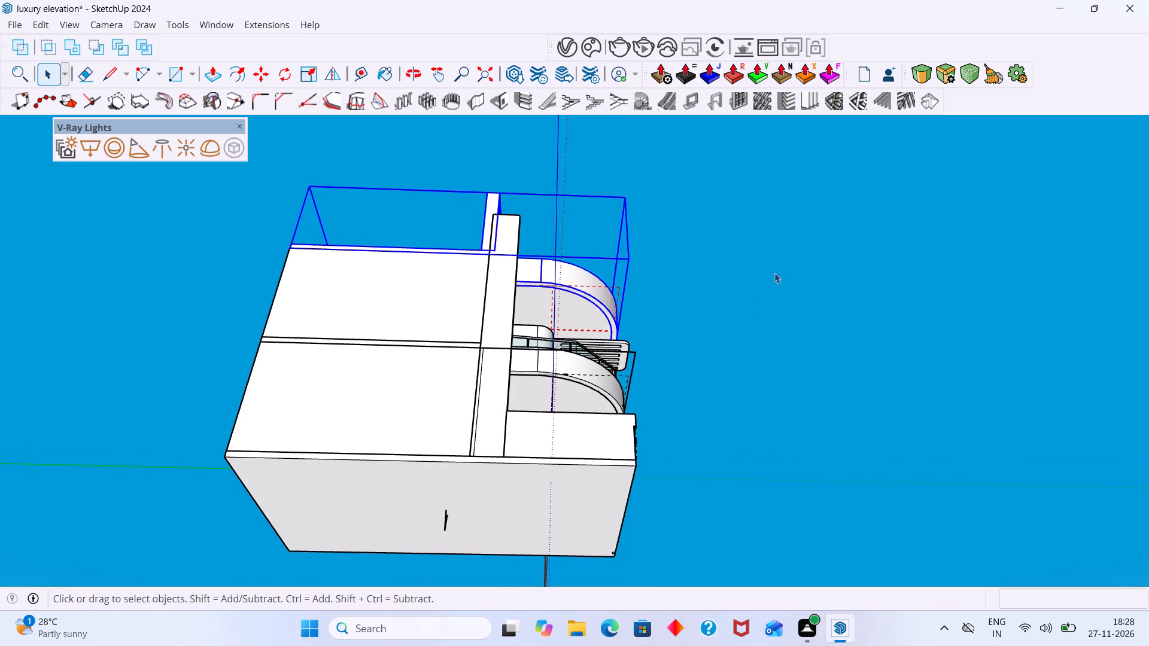
scroll(460, 279, up, 2)
middle_drag(473, 281, 467, 404)
scroll(534, 325, up, 7)
middle_drag(490, 329, 479, 371)
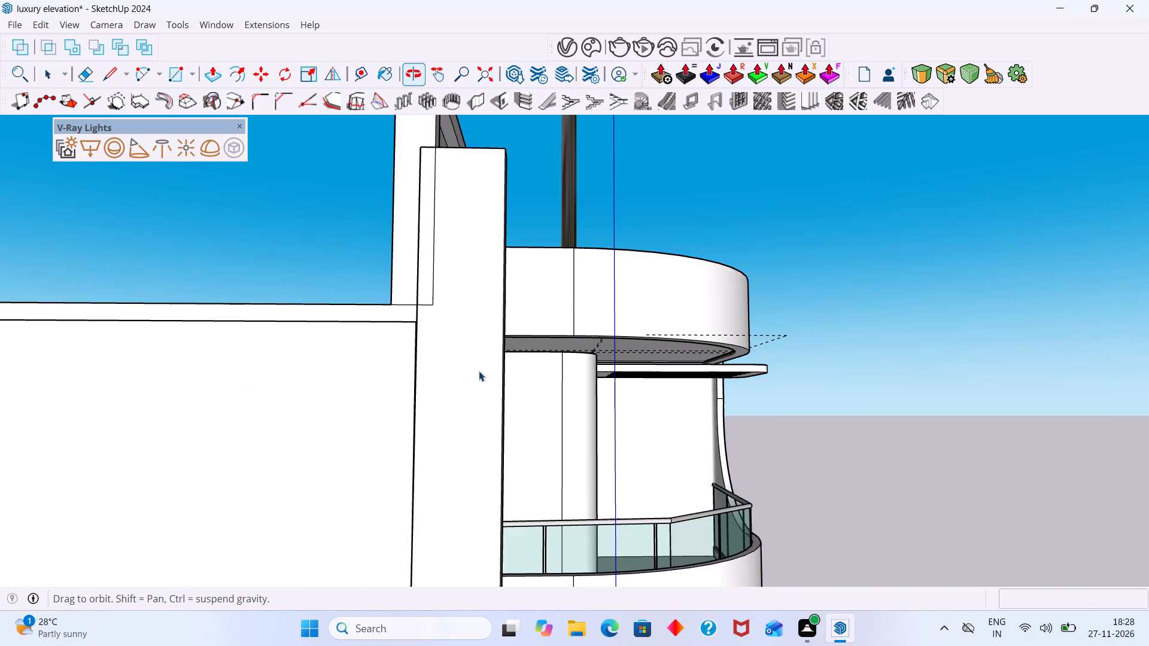
middle_drag(479, 371, 491, 372)
click(369, 311)
right_click(370, 310)
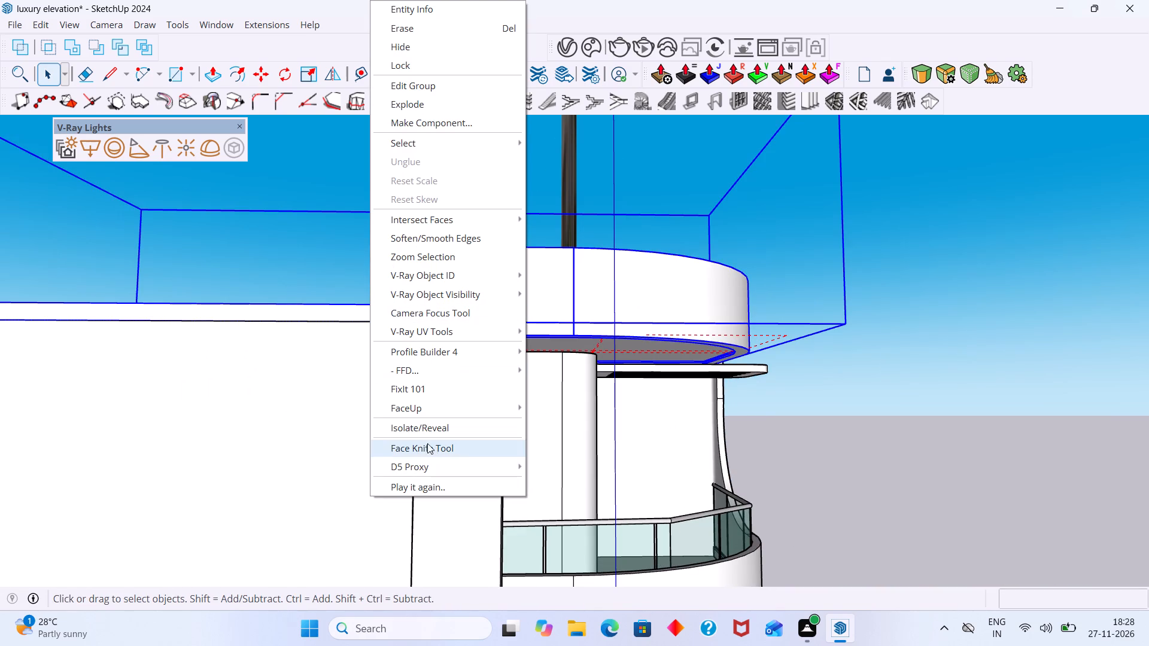
click(423, 431)
Draw a V-Ray Rectangle Light across the underside of the isolated roof slab, between its diagonally opposite outer corners.
scroll(495, 395, down, 7)
middle_drag(639, 412, 750, 250)
drag(750, 271, 756, 274)
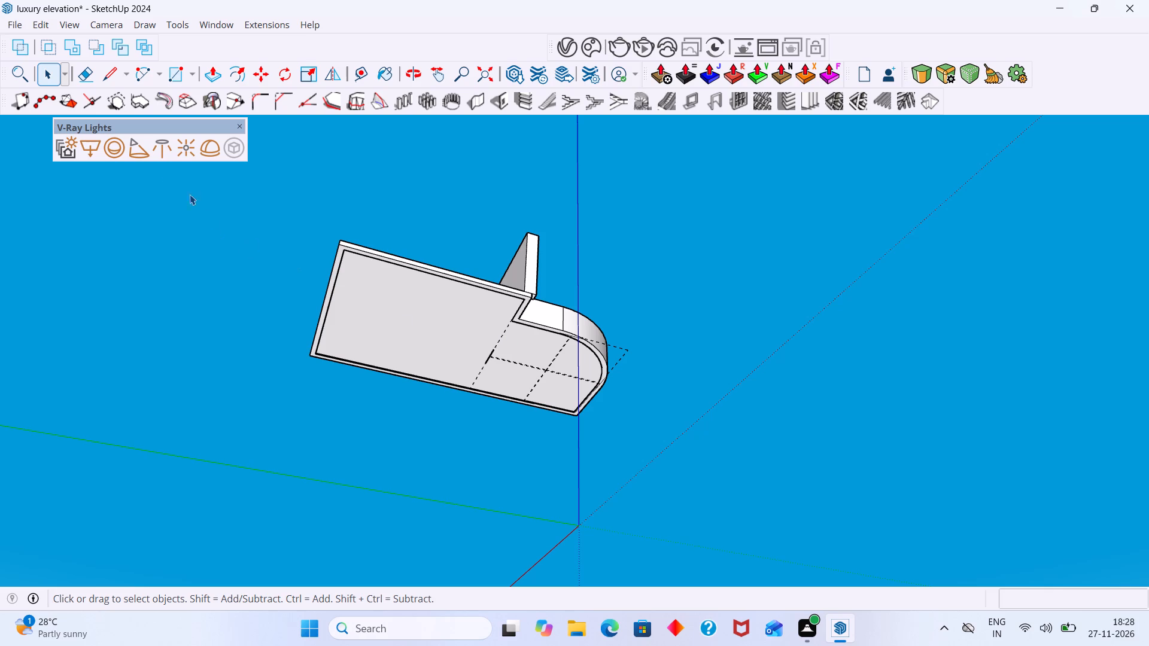
click(94, 138)
scroll(385, 264, up, 7)
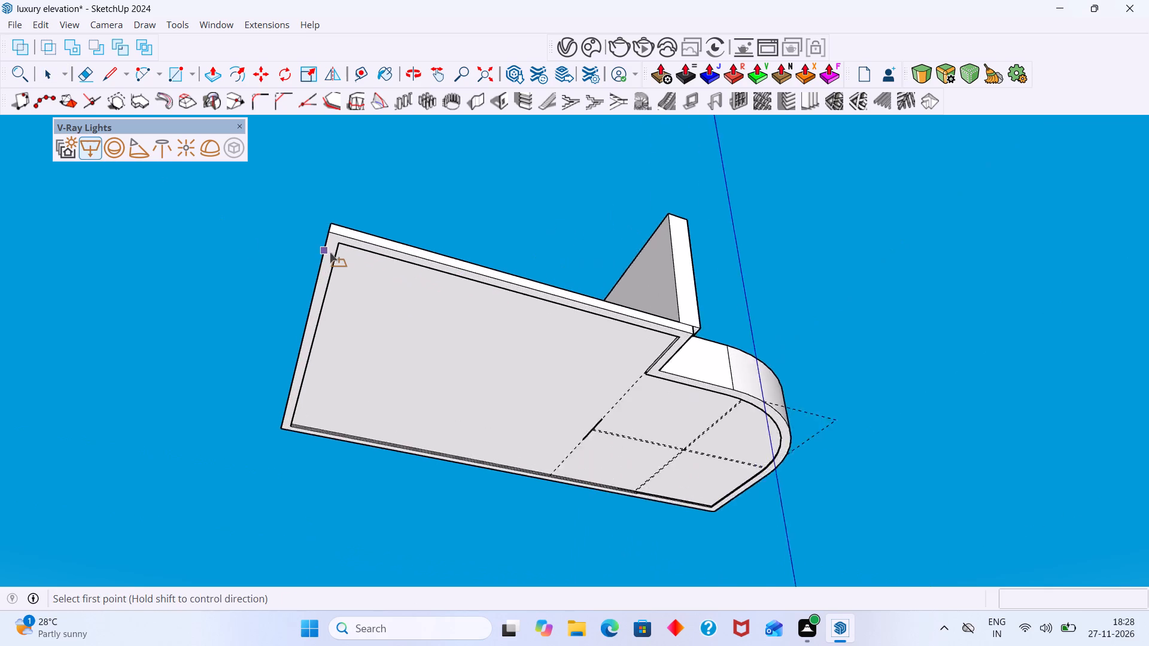
scroll(330, 252, up, 4)
click(335, 221)
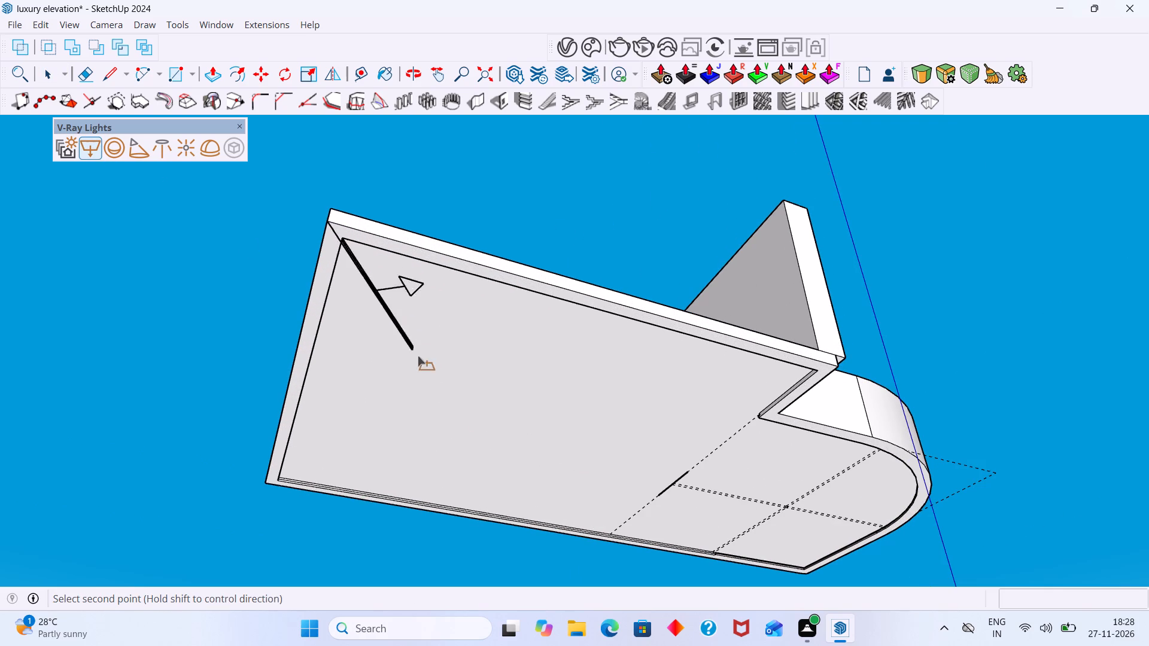
scroll(815, 589, up, 2)
shift+middle_drag(785, 505, 731, 340)
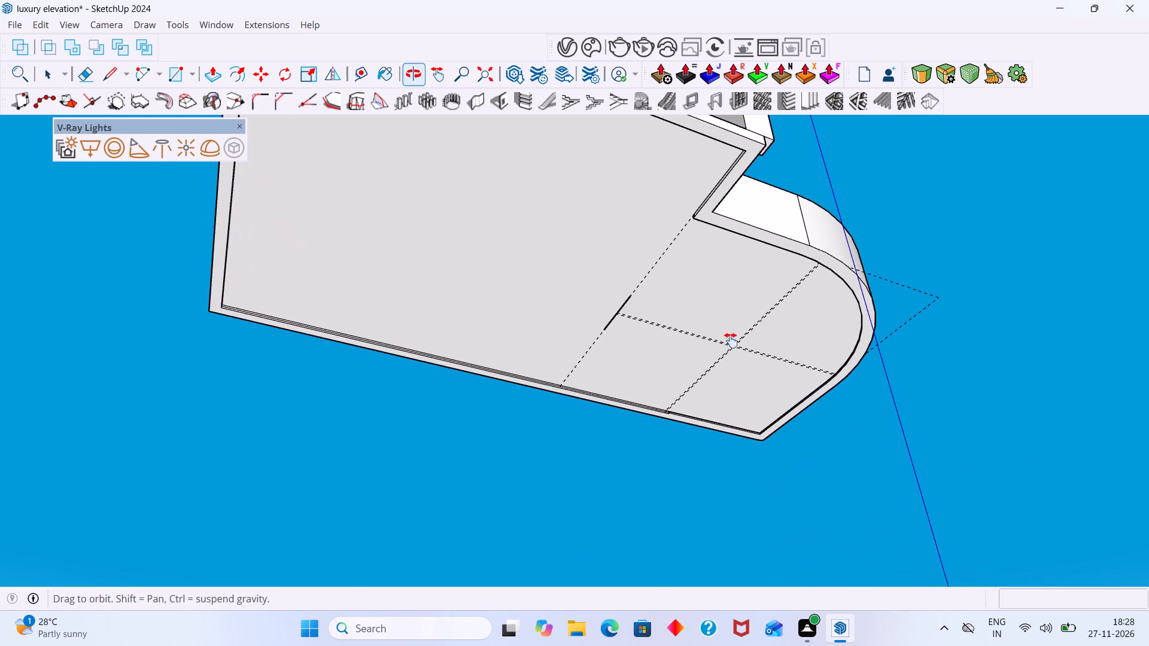
shift+middle_drag(731, 340, 731, 340)
scroll(774, 455, up, 10)
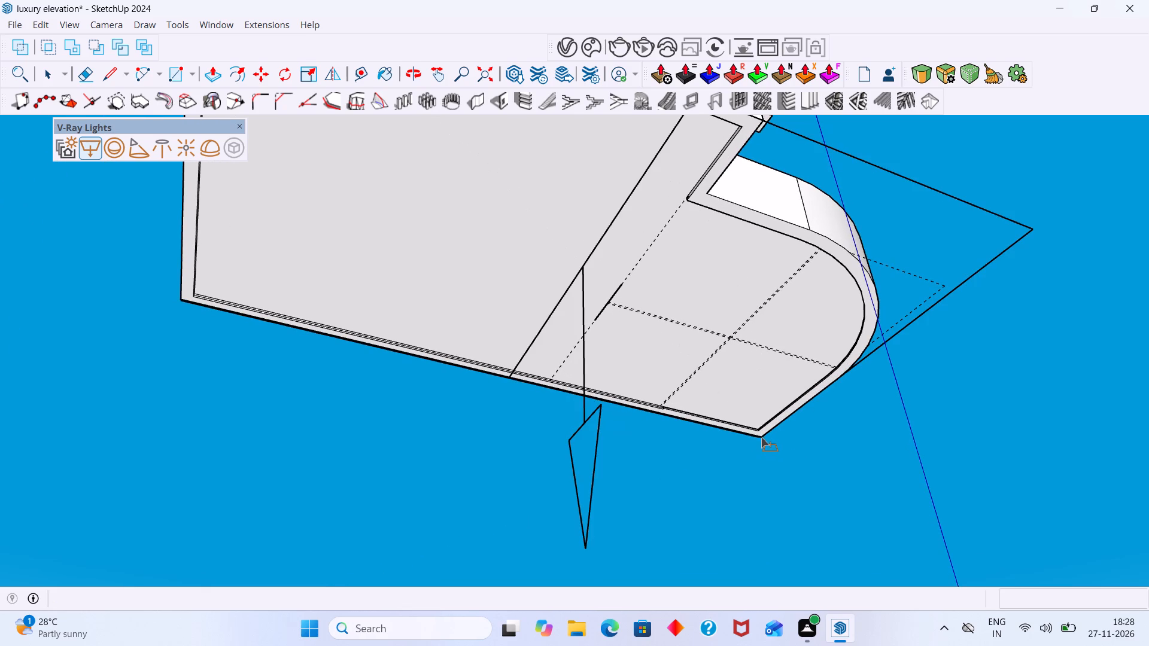
double_click(761, 437)
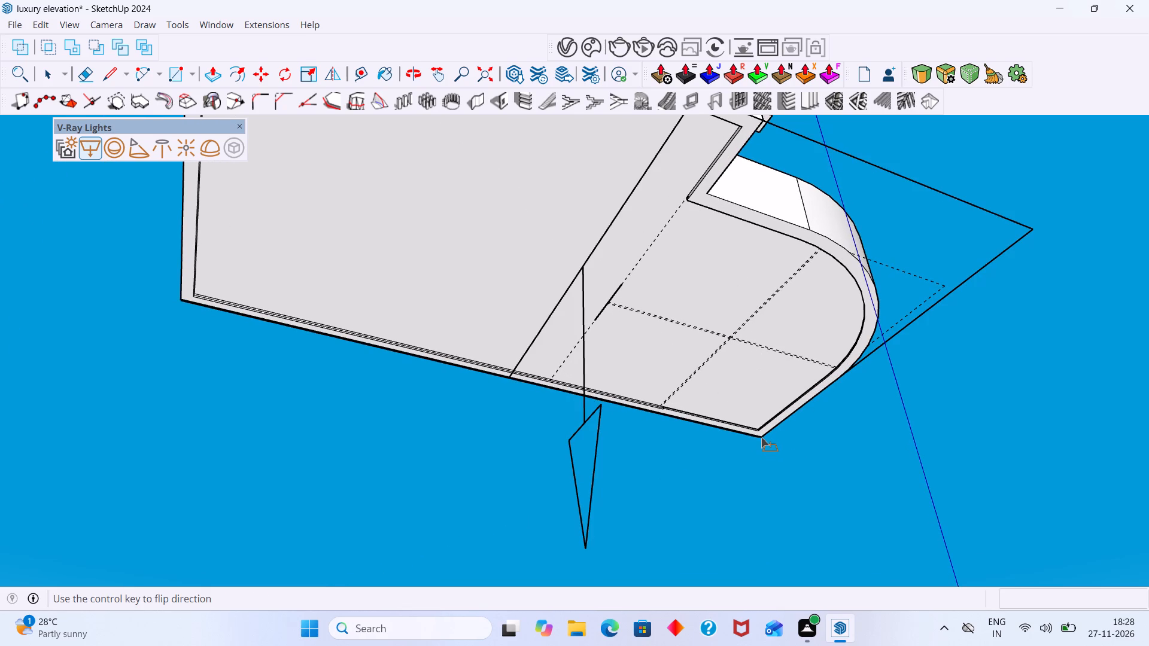
click(761, 437)
scroll(826, 432, down, 18)
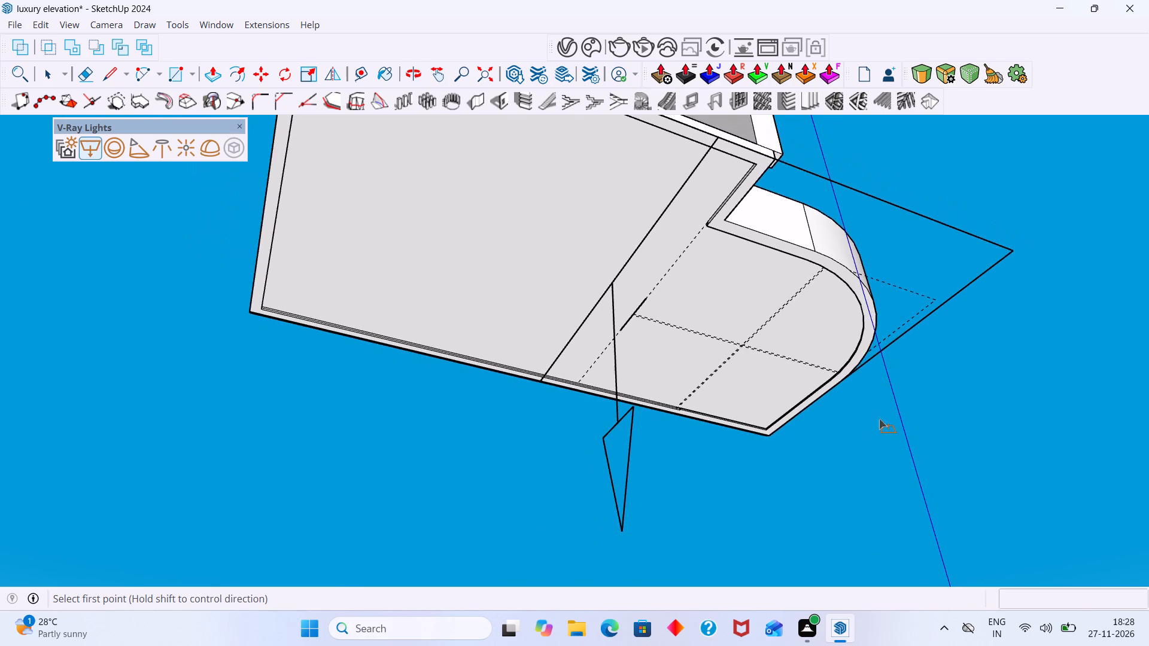
scroll(879, 419, down, 6)
middle_drag(887, 407, 852, 459)
key(space)
Reveal the rest of the house with Isolate/Reveal on the roof slab group and clear the selection.
scroll(960, 393, down, 8)
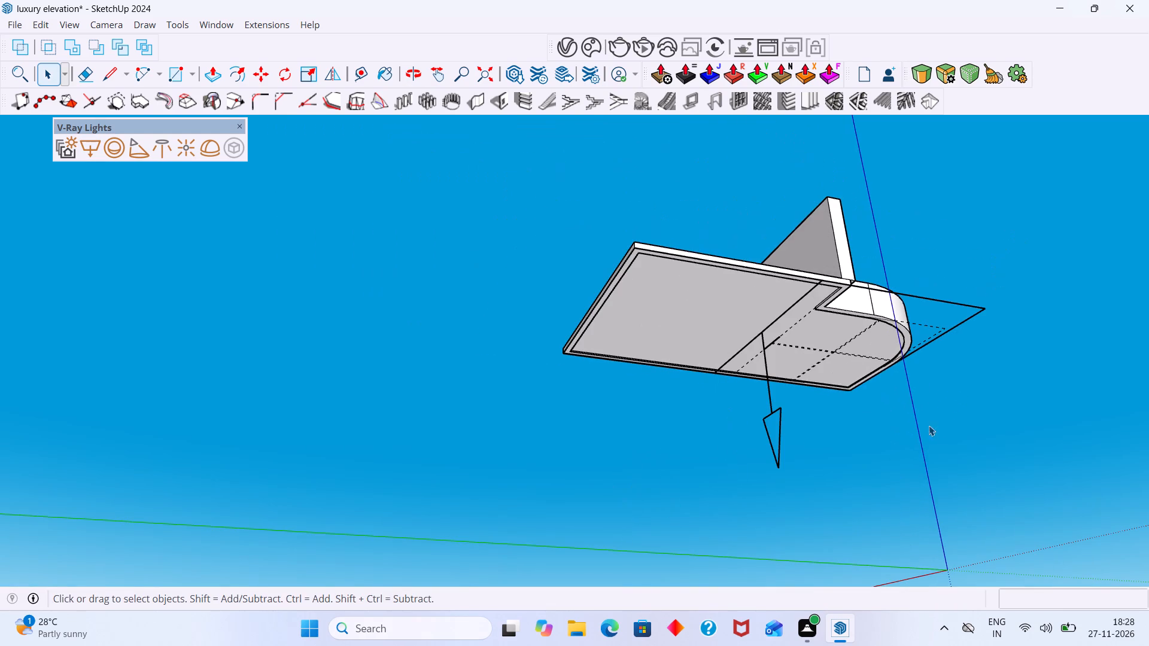
click(740, 304)
right_click(740, 302)
click(806, 433)
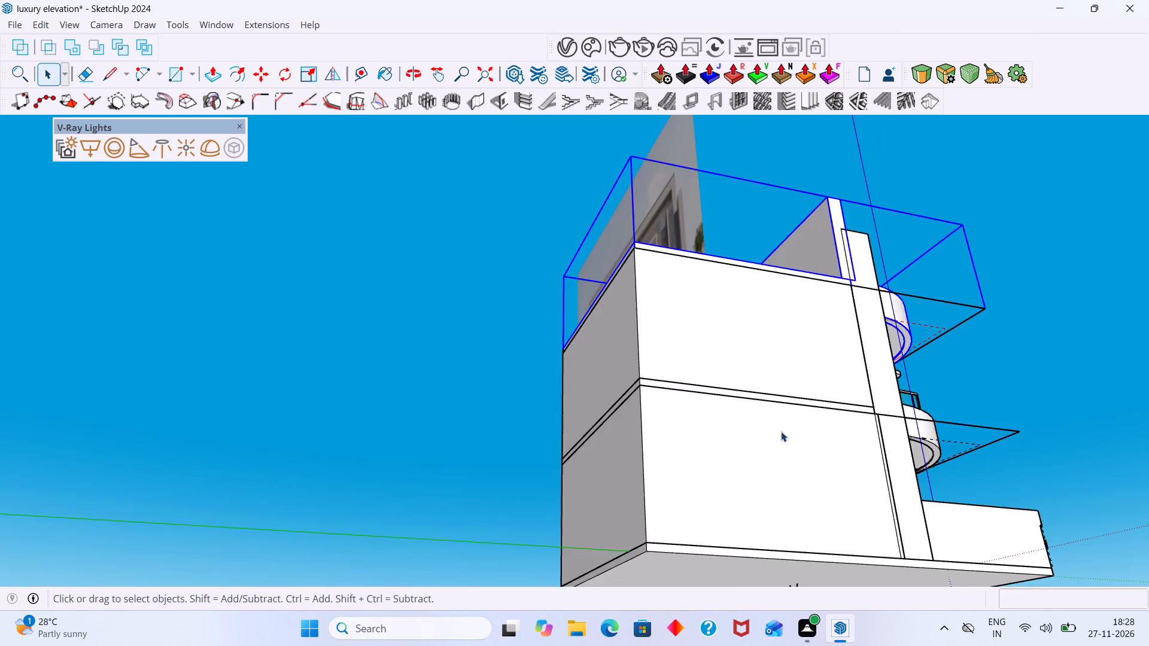
scroll(750, 422, down, 8)
middle_drag(745, 426, 601, 461)
click(1015, 281)
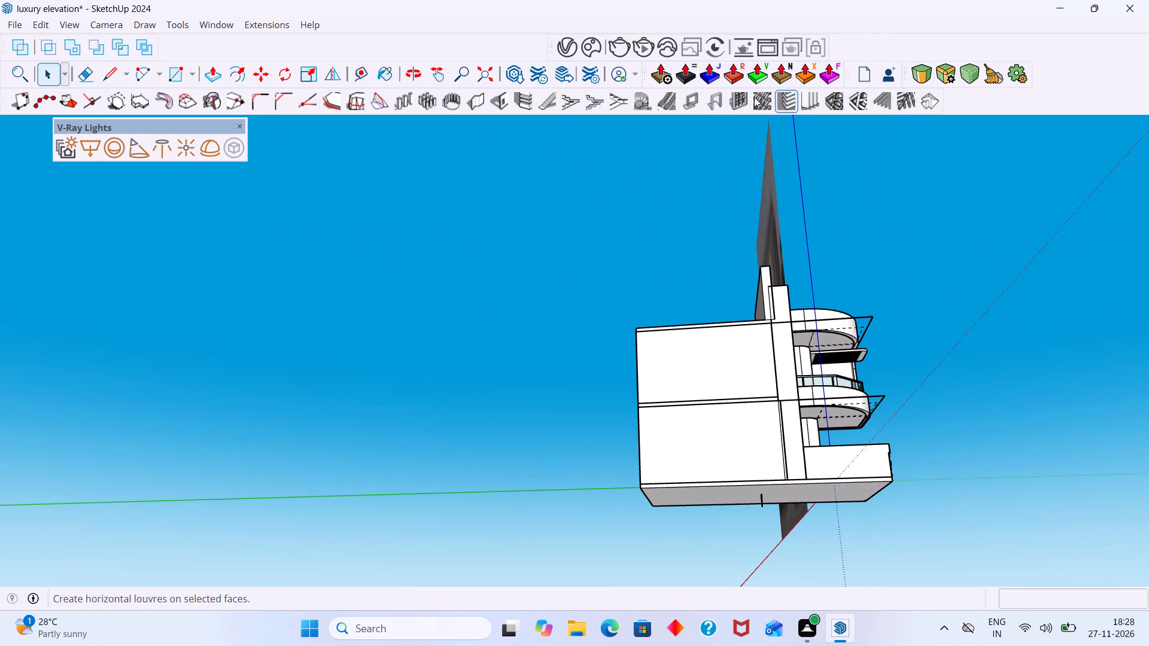
Copy the warm orange colour of Rectangle Light onto Rectangle Light#1 in the V-Ray Asset Editor.
click(567, 50)
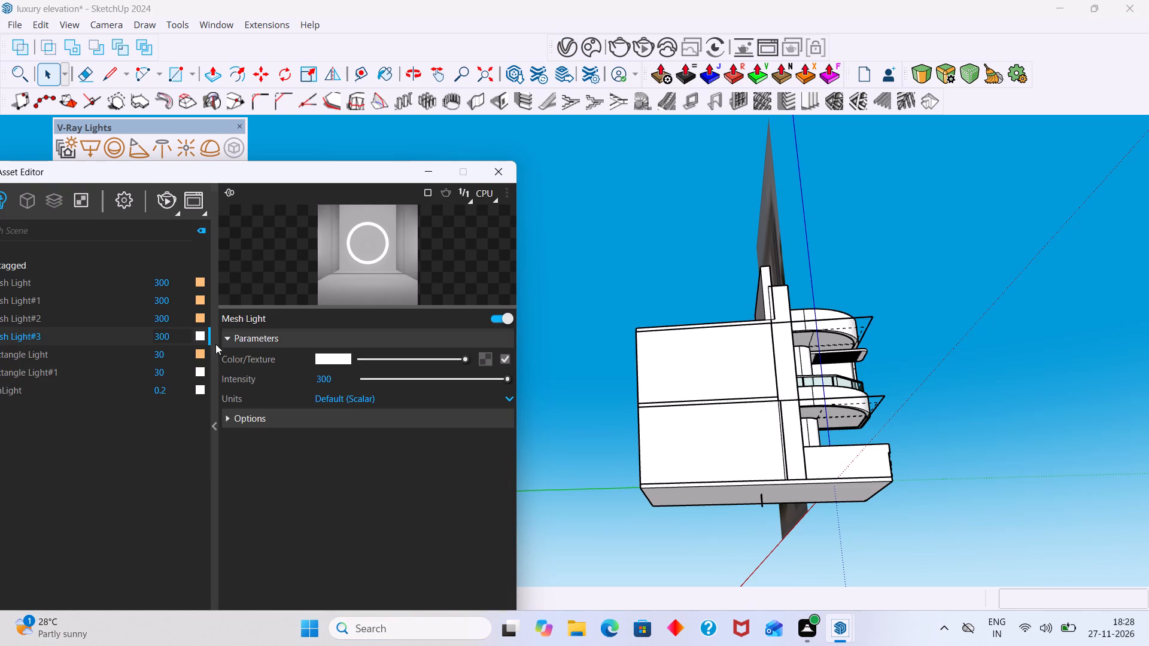
drag(294, 177, 466, 176)
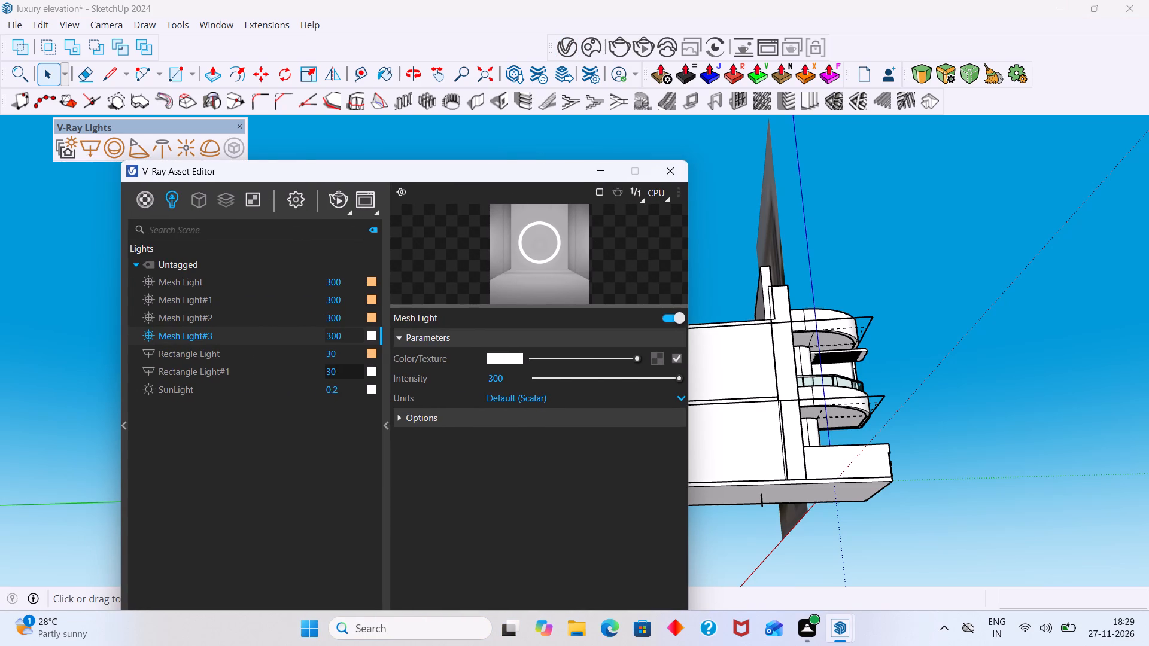
drag(372, 354, 372, 362)
drag(372, 362, 373, 371)
Start an interactive V-Ray render and check the lit slab undersides from below and from the front of the house.
drag(560, 177, 464, 184)
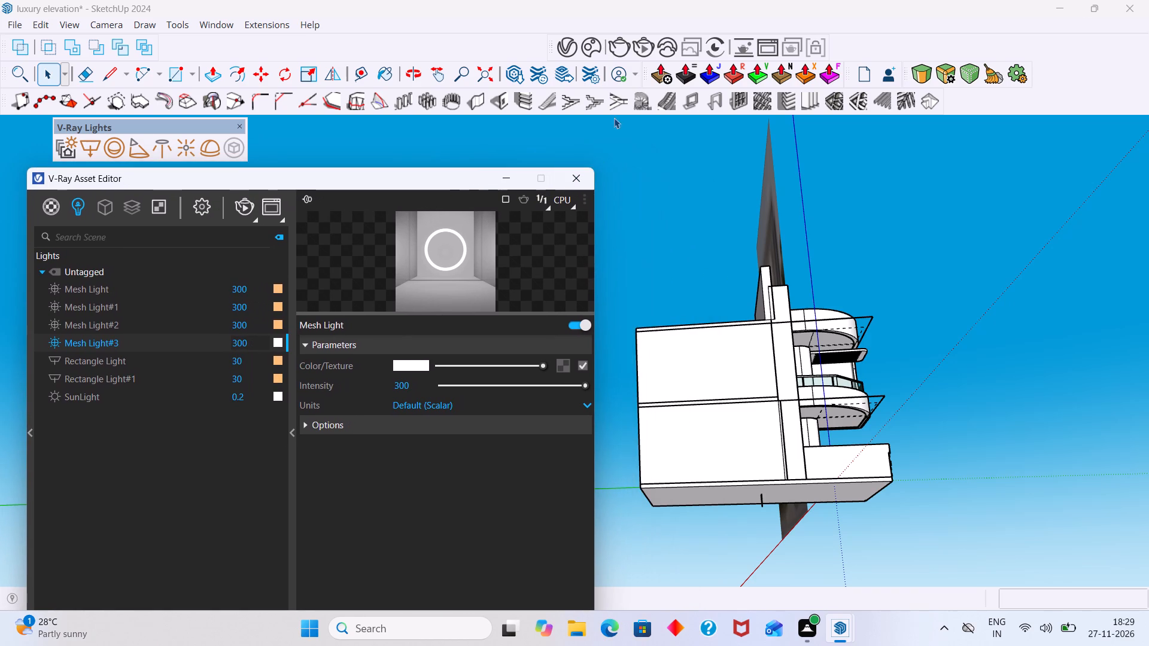
double_click(639, 51)
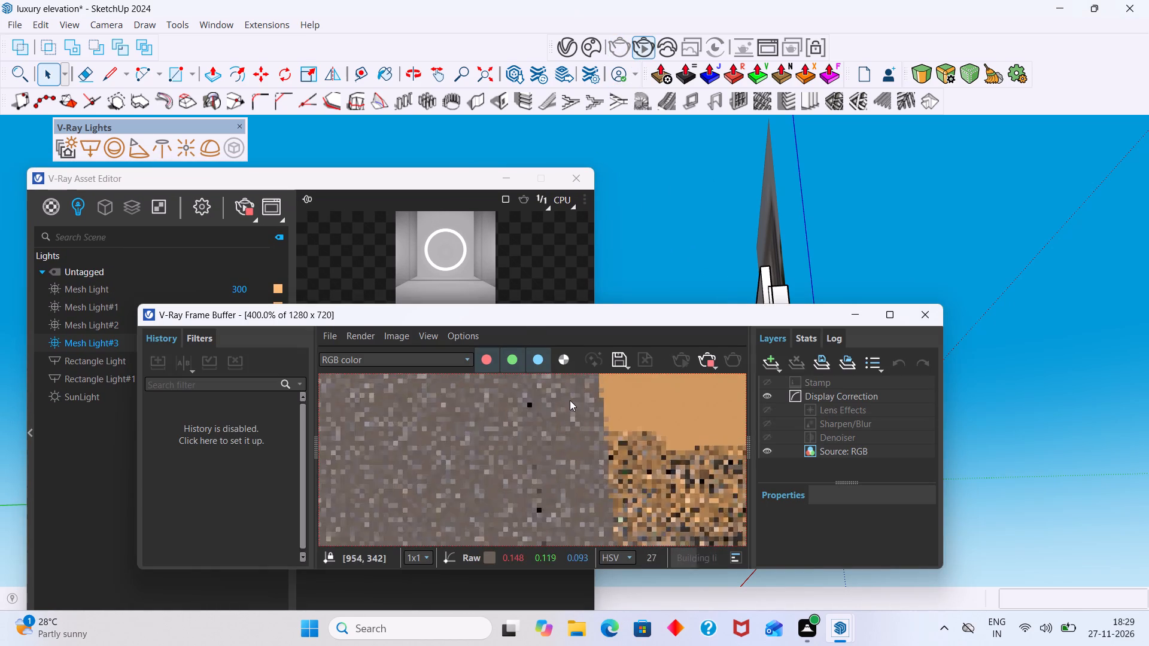
scroll(570, 401, down, 2)
scroll(607, 444, down, 1)
middle_drag(622, 459, 531, 450)
scroll(648, 430, up, 1)
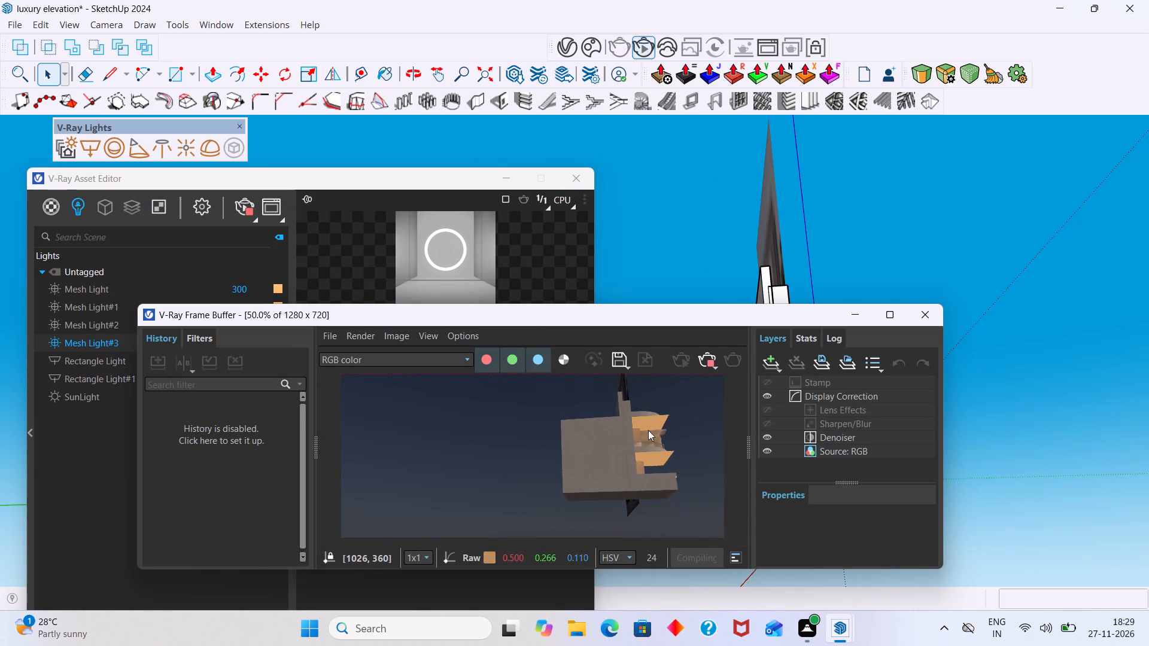
scroll(648, 430, up, 1)
middle_drag(649, 264, 497, 249)
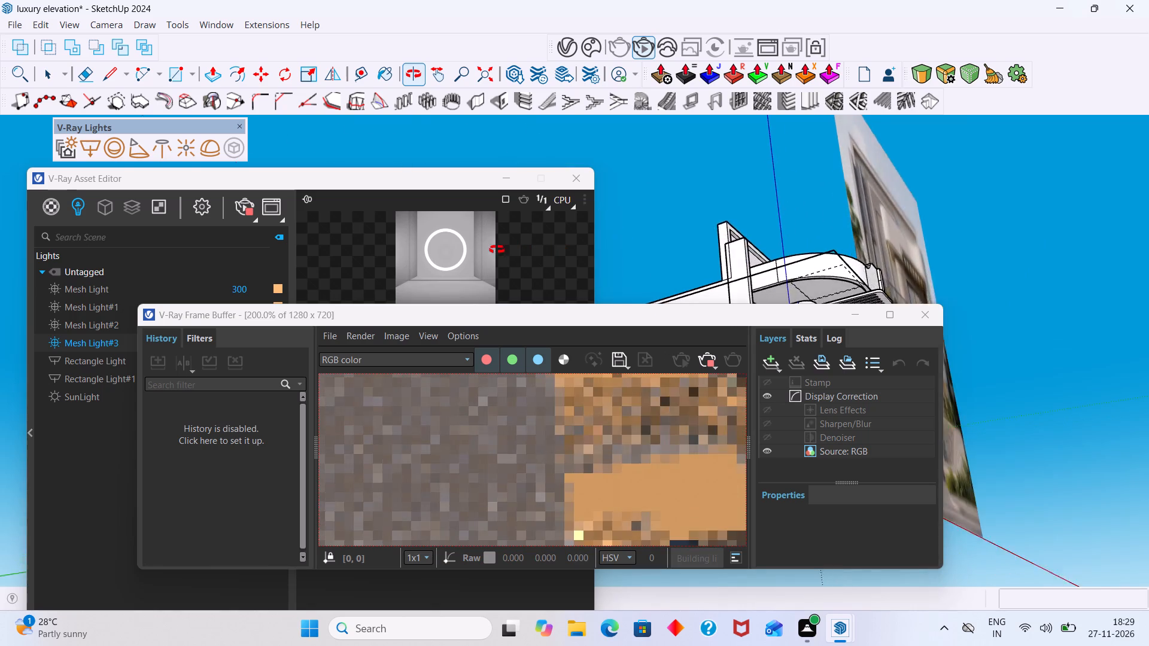
middle_drag(497, 249, 467, 249)
scroll(662, 238, down, 4)
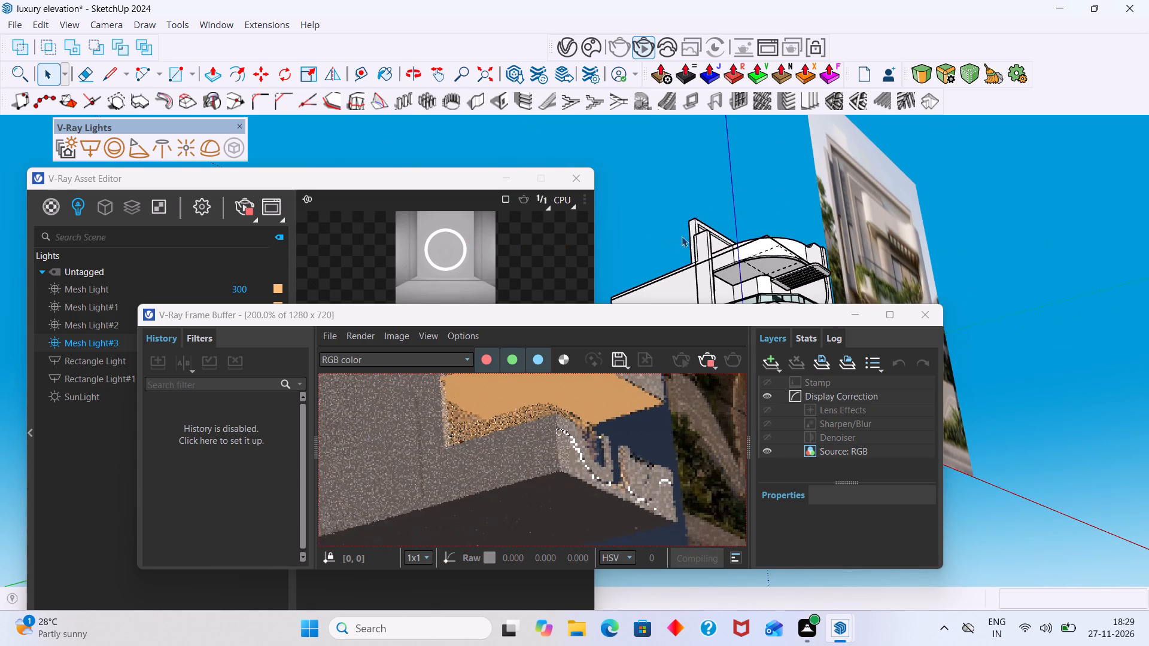
middle_drag(680, 236, 626, 323)
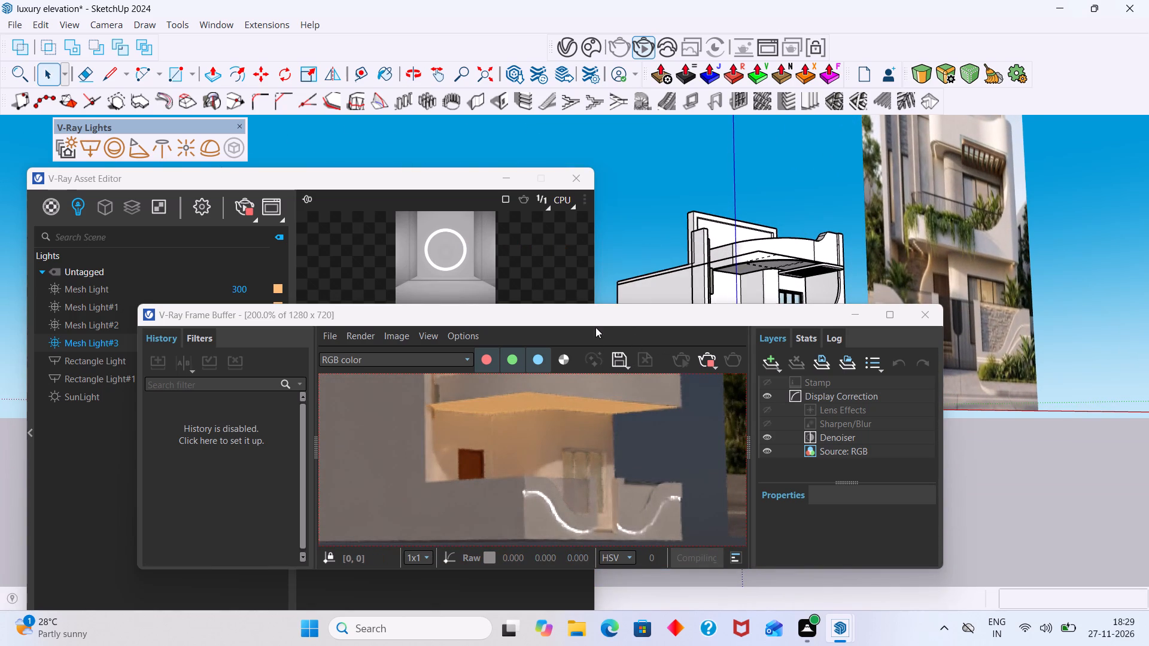
Make Rectangle Light and Rectangle Light#1 invisible in their options, and close the Asset Editor.
drag(598, 319, 922, 422)
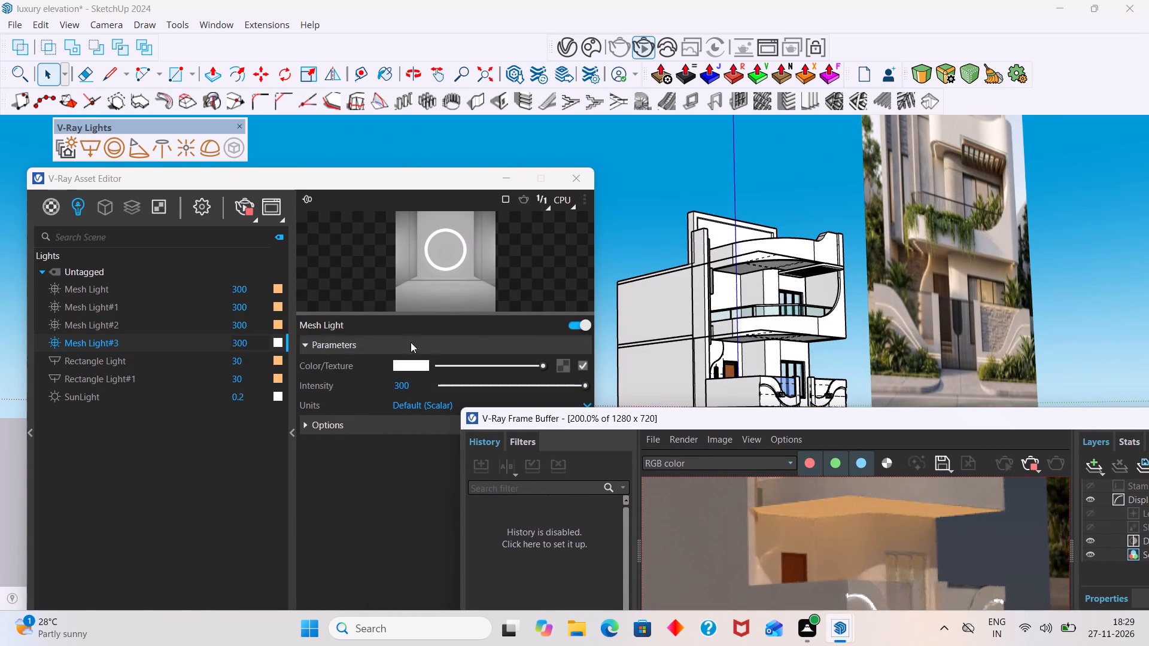
click(217, 364)
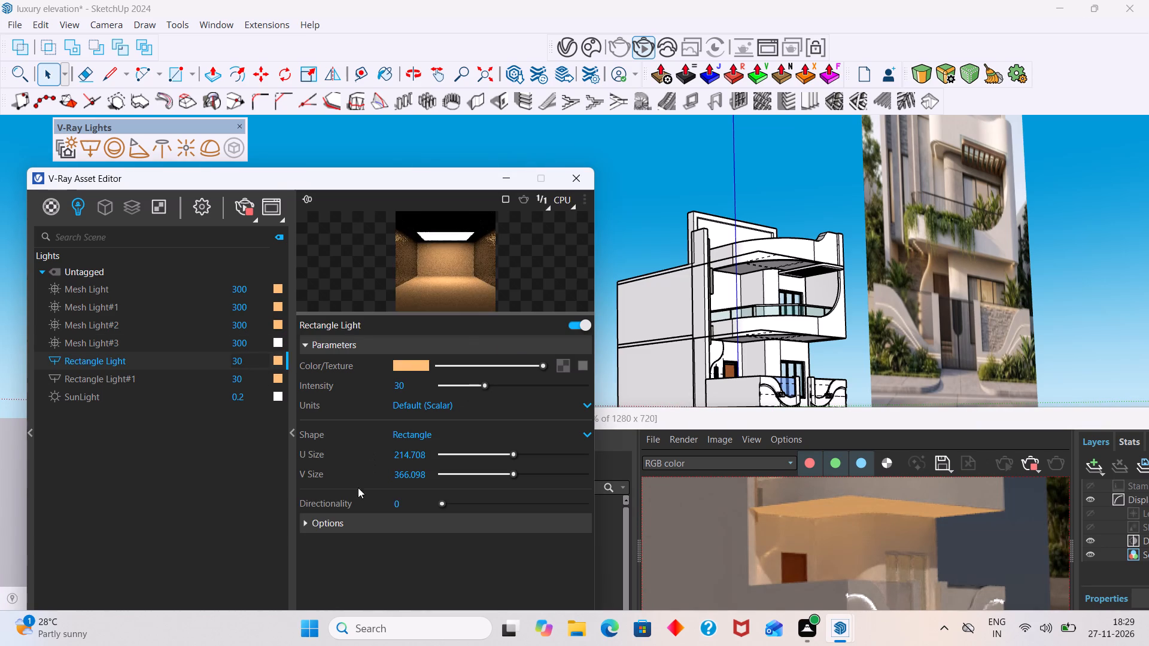
click(351, 525)
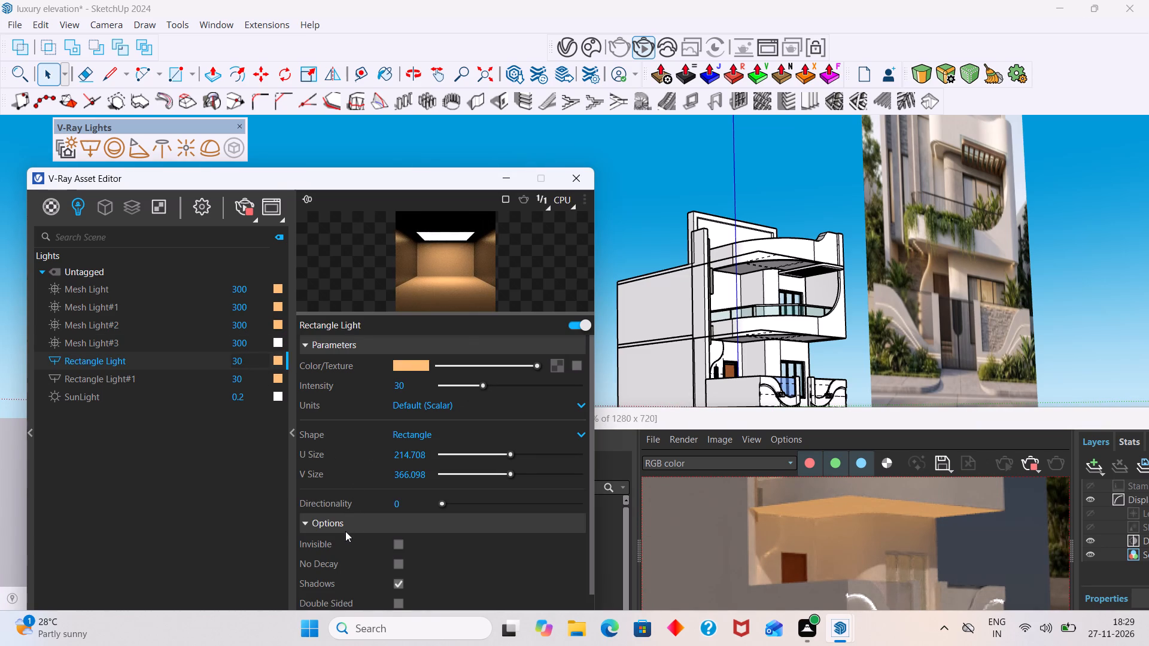
click(397, 542)
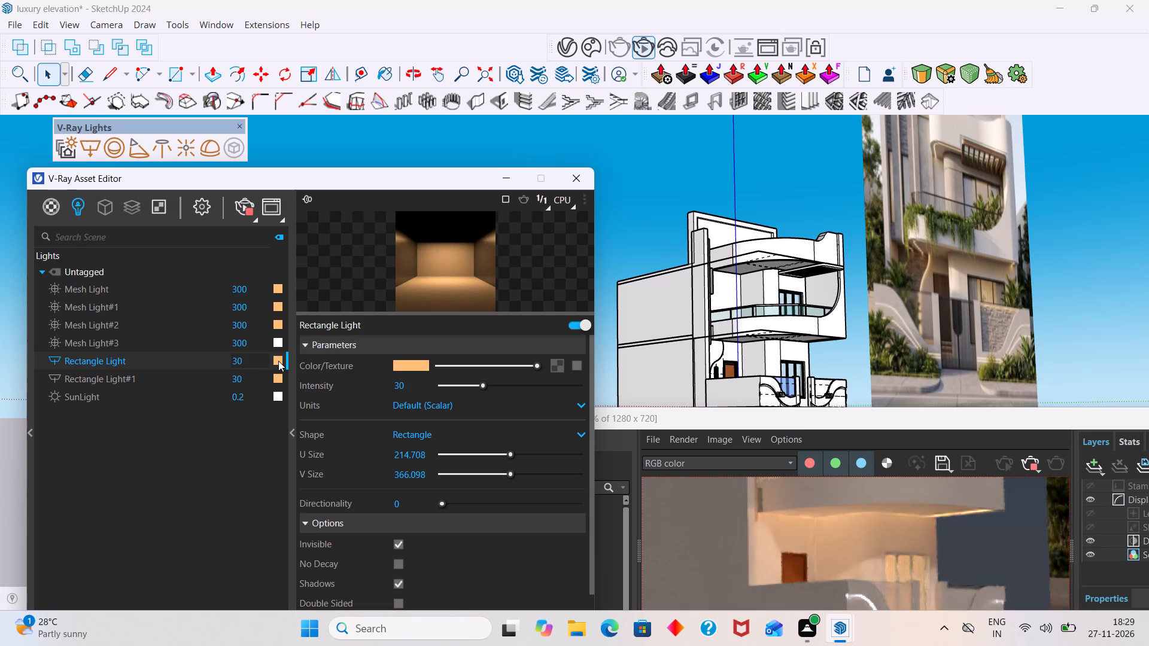
click(204, 383)
click(390, 525)
click(396, 543)
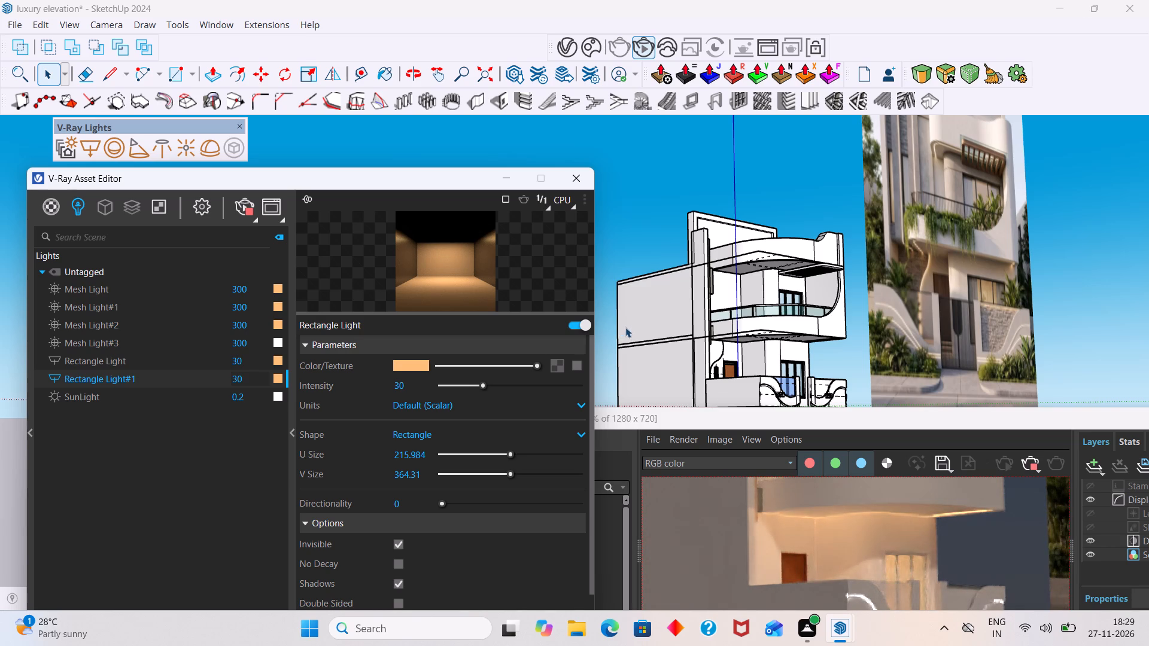
click(582, 179)
Examine the warm glow under the first-floor and roof slabs in the interactive render.
scroll(750, 420, down, 1)
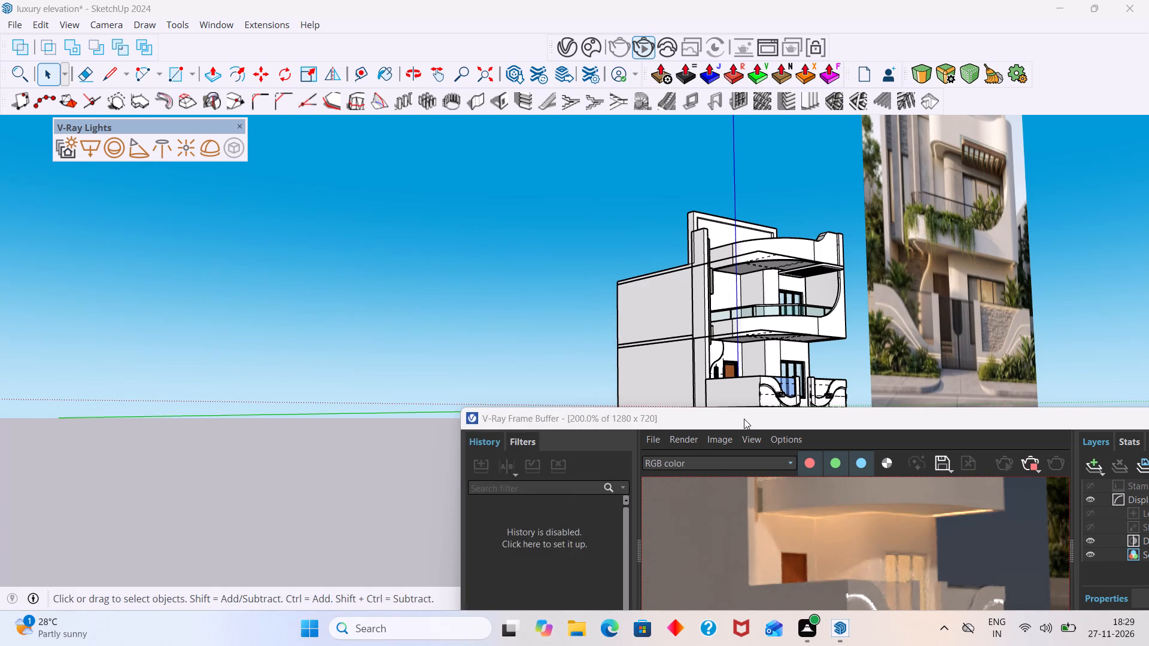
drag(744, 419, 511, 210)
scroll(656, 327, down, 1)
scroll(646, 321, up, 2)
scroll(641, 331, down, 3)
scroll(671, 337, up, 1)
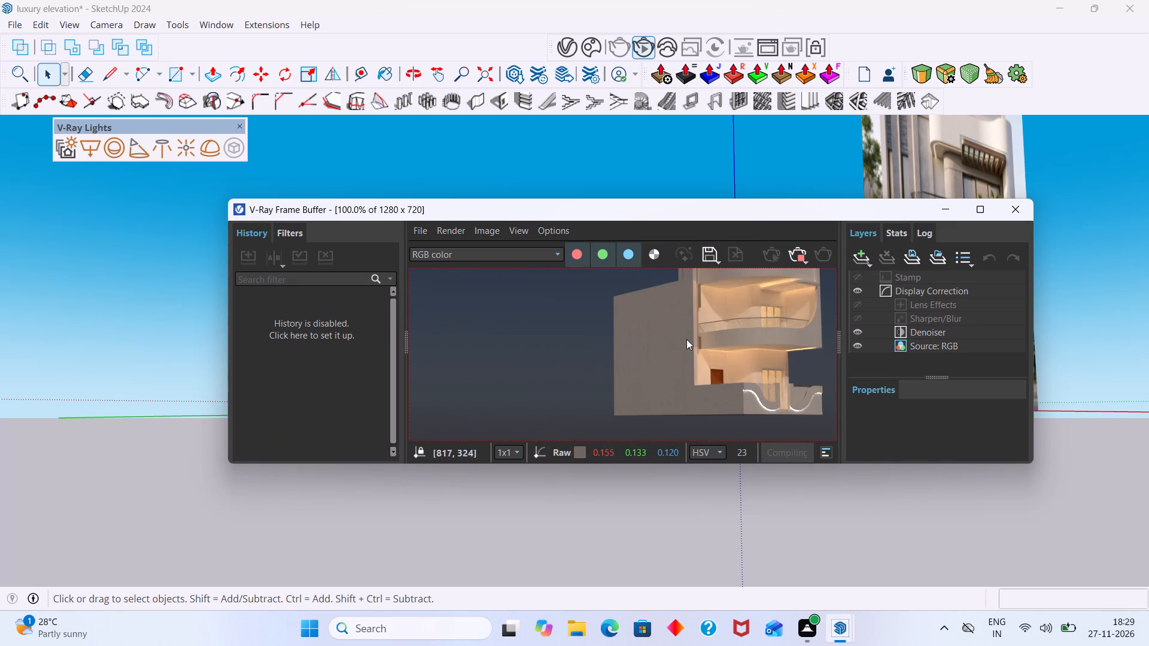
middle_drag(718, 343, 574, 370)
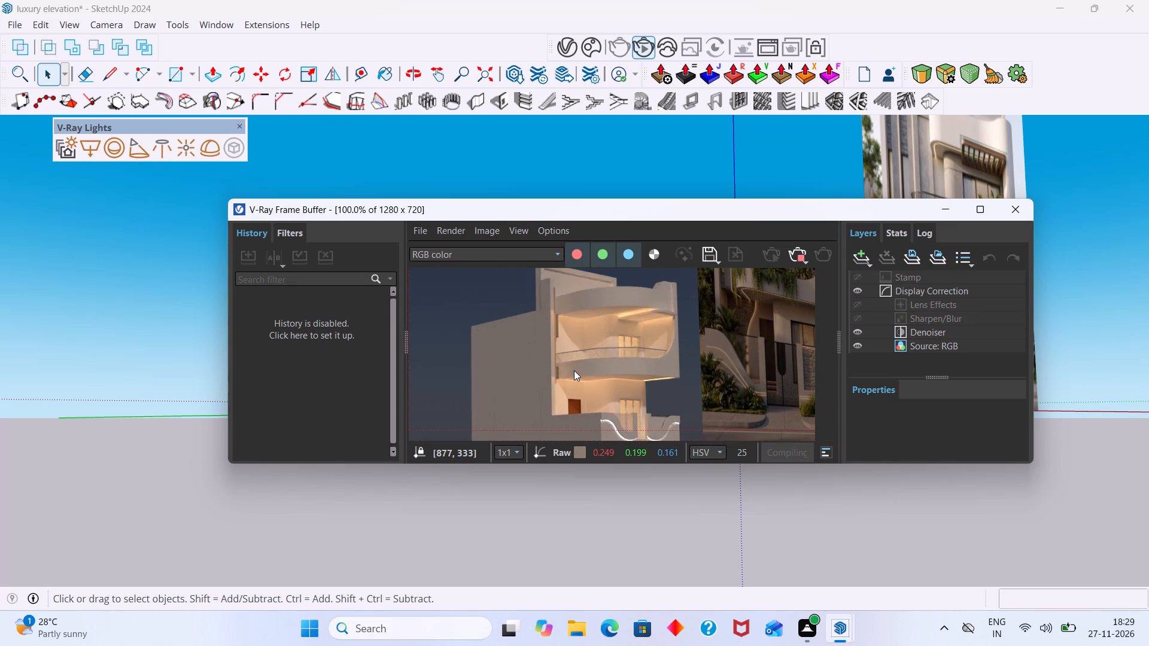
middle_drag(574, 370, 576, 342)
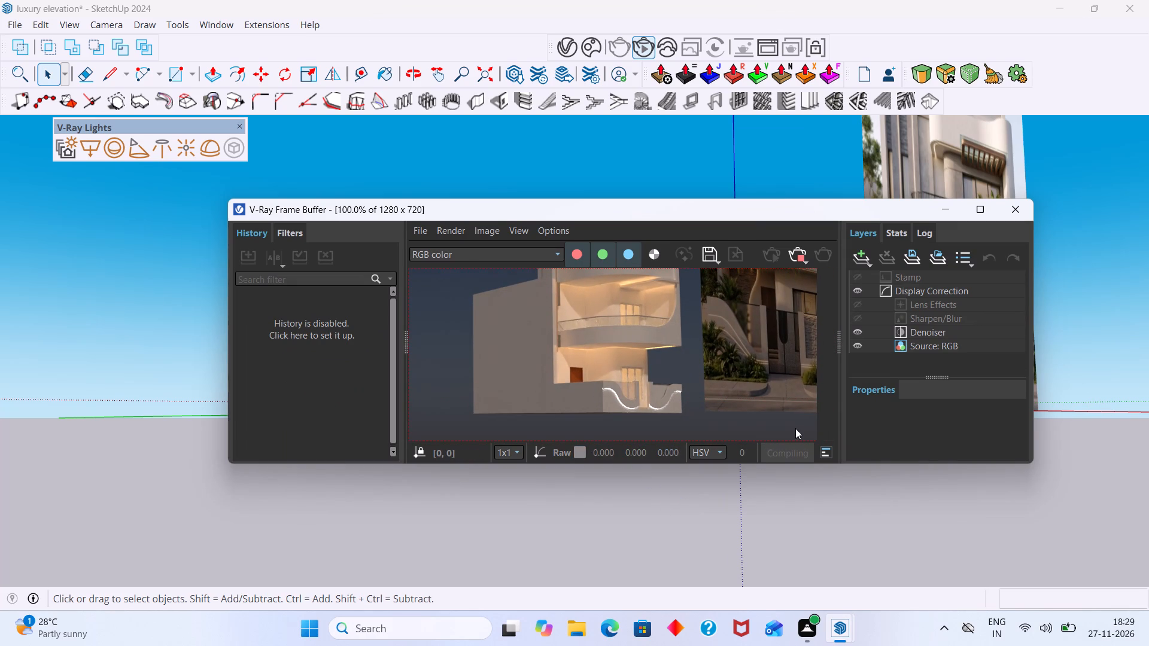
Examine the entrance, curved boundary-wall light strips and balcony lighting in the render from a lower viewpoint.
middle_drag(1065, 315, 965, 302)
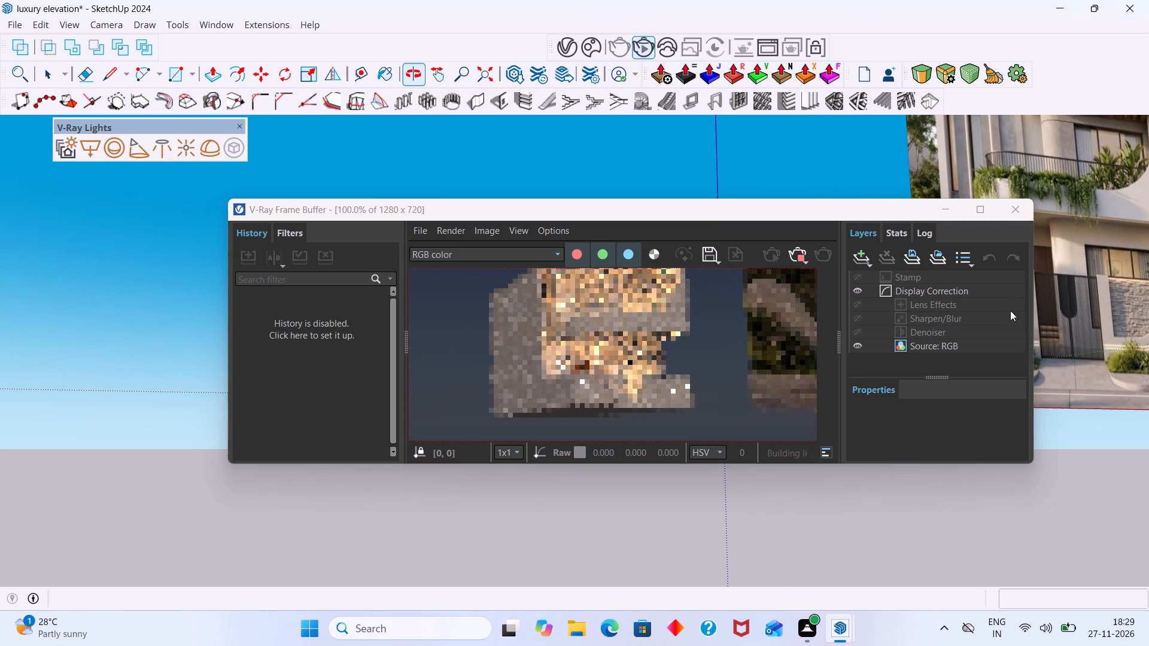
scroll(1038, 316, down, 3)
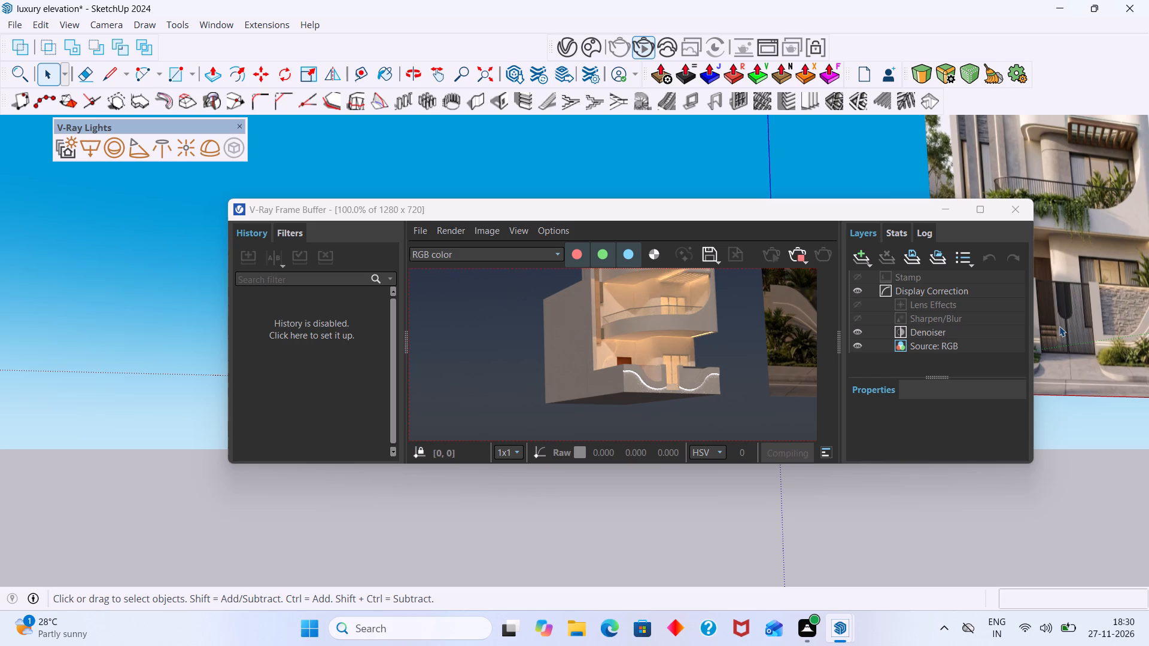
scroll(675, 362, up, 1)
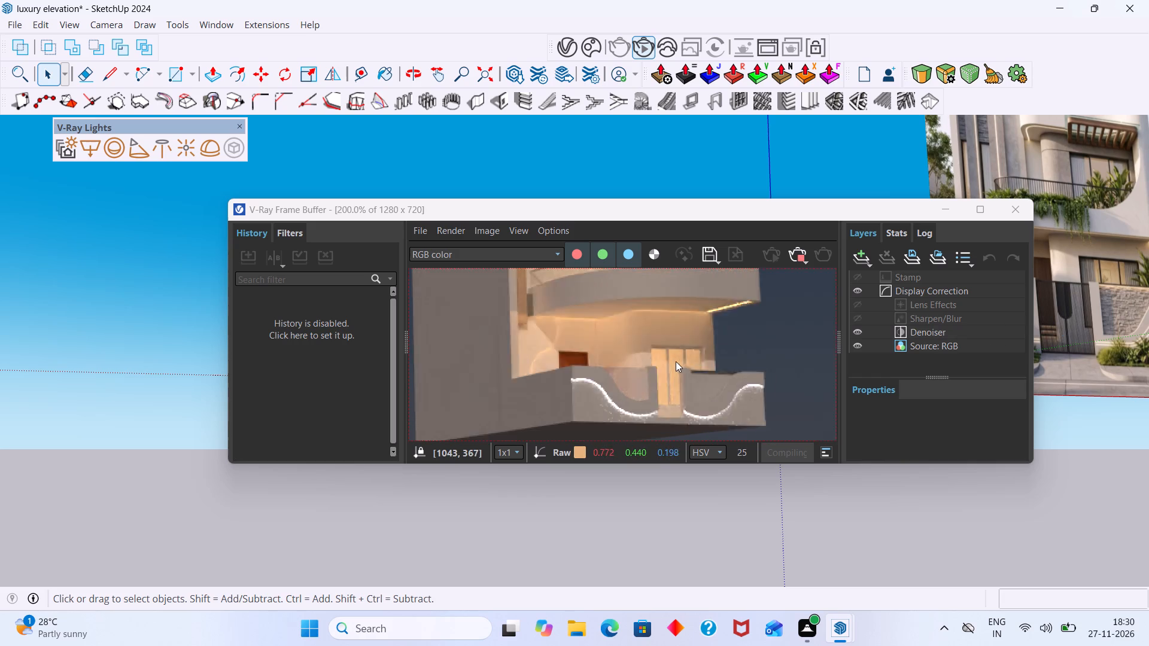
scroll(676, 361, up, 1)
scroll(673, 358, down, 3)
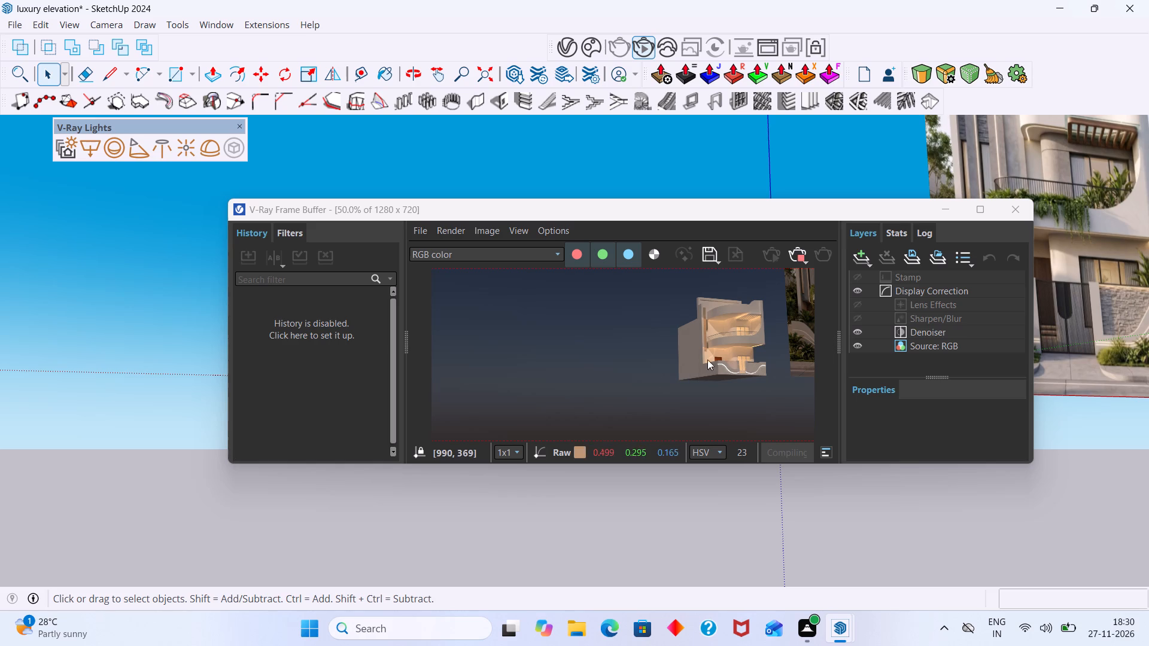
scroll(737, 338, up, 4)
scroll(726, 357, down, 2)
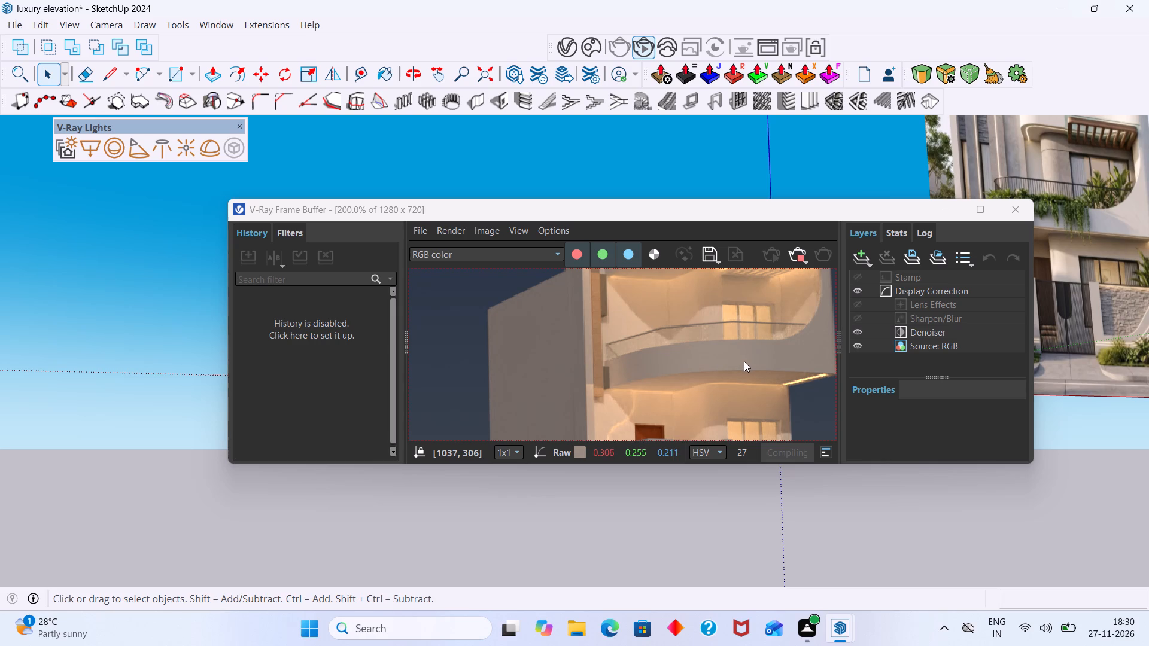
scroll(738, 358, down, 2)
scroll(725, 358, up, 1)
middle_drag(704, 362, 592, 365)
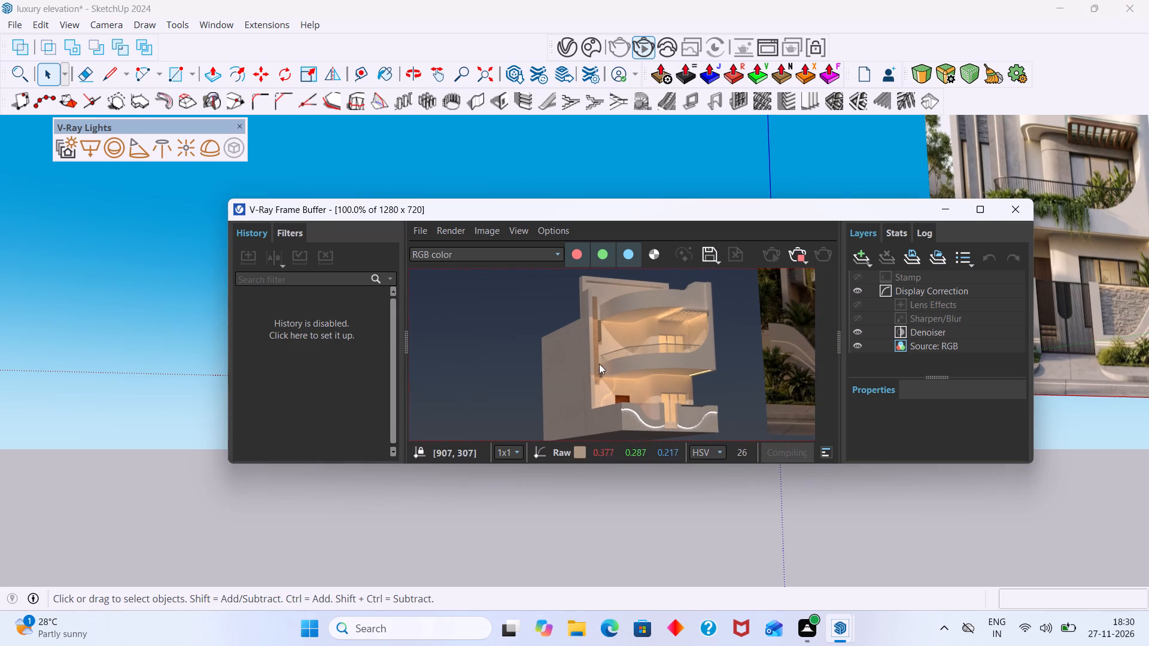
scroll(601, 359, down, 1)
scroll(697, 351, down, 1)
scroll(694, 352, up, 2)
shift+middle_drag(691, 351, 533, 361)
scroll(844, 164, down, 3)
Render the house from a more frontal angle and compare its facade lighting with the reference image.
middle_drag(840, 162, 773, 169)
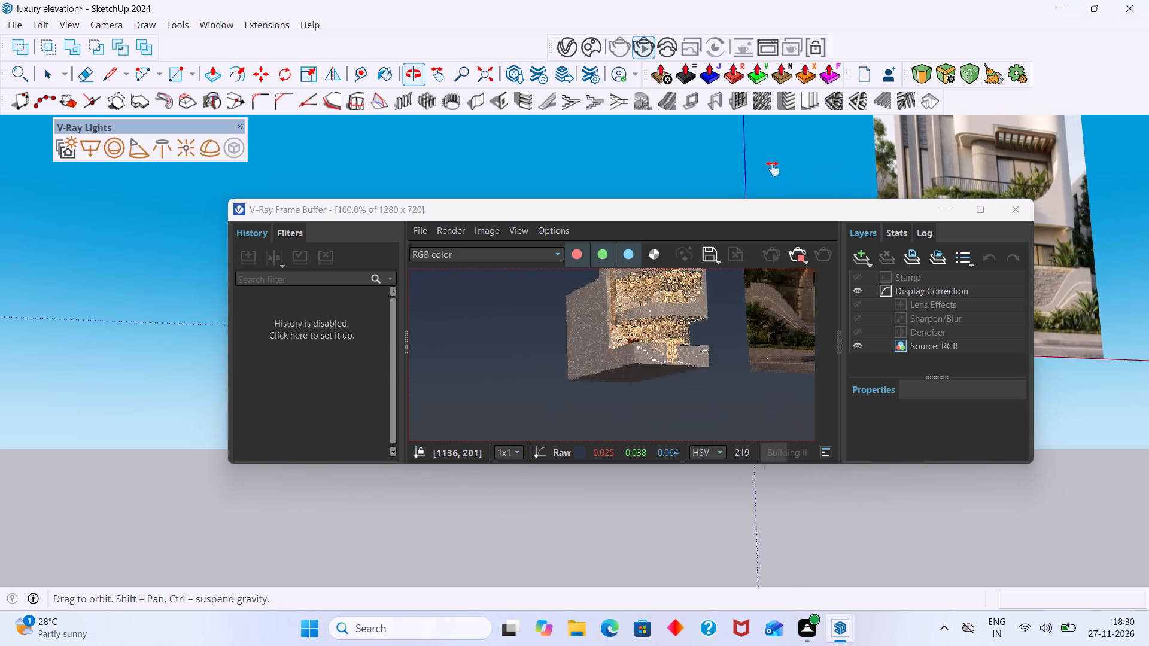
middle_drag(773, 169, 586, 202)
scroll(502, 357, up, 1)
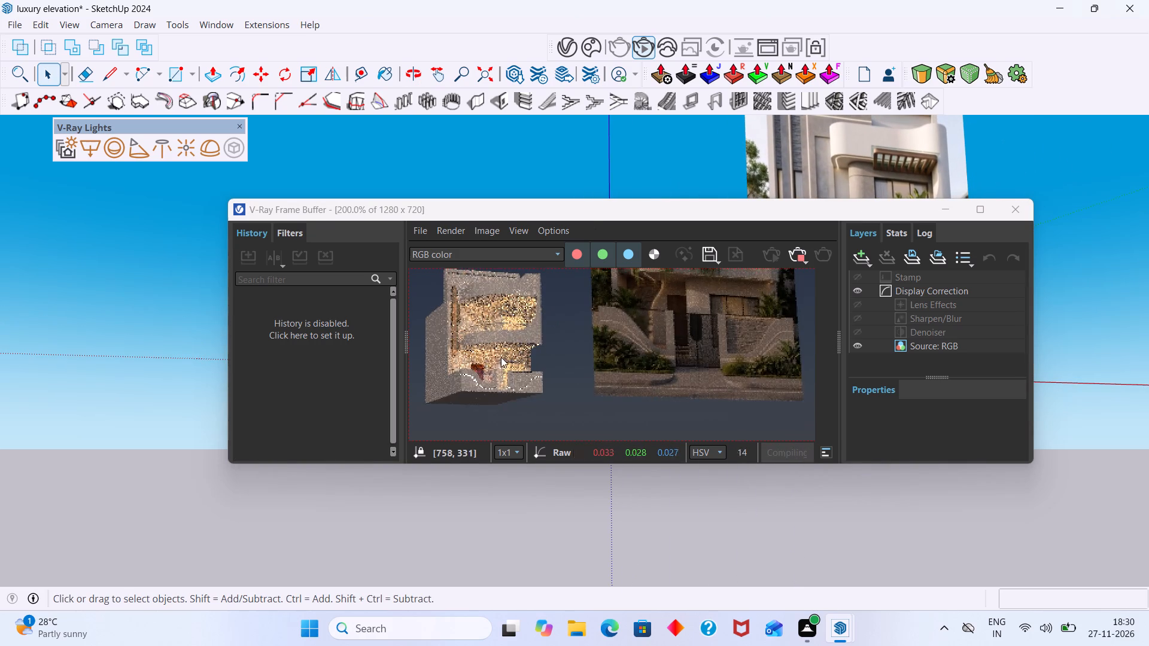
scroll(501, 357, up, 1)
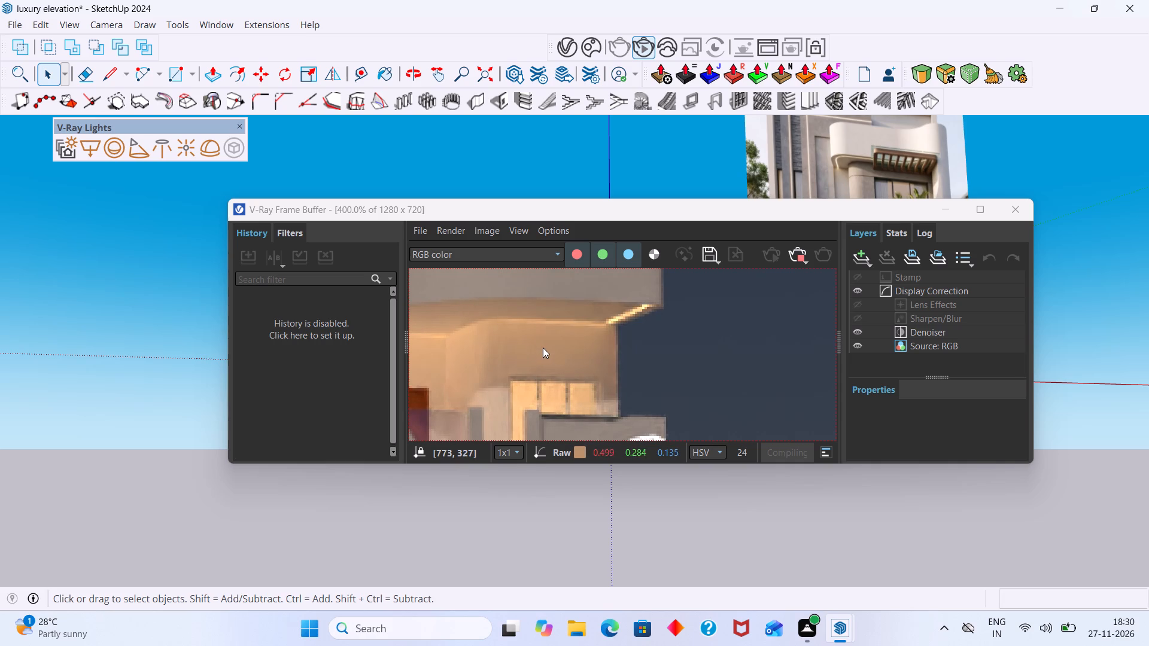
scroll(543, 349, down, 3)
scroll(609, 339, up, 1)
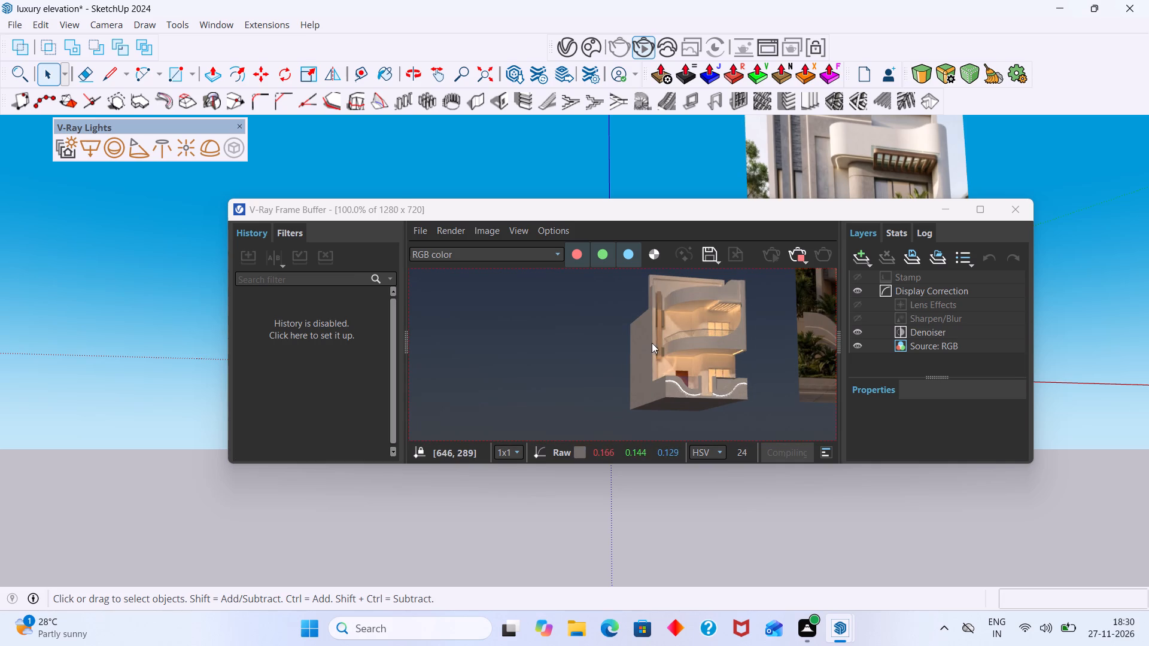
scroll(706, 362, up, 1)
middle_drag(669, 367, 563, 368)
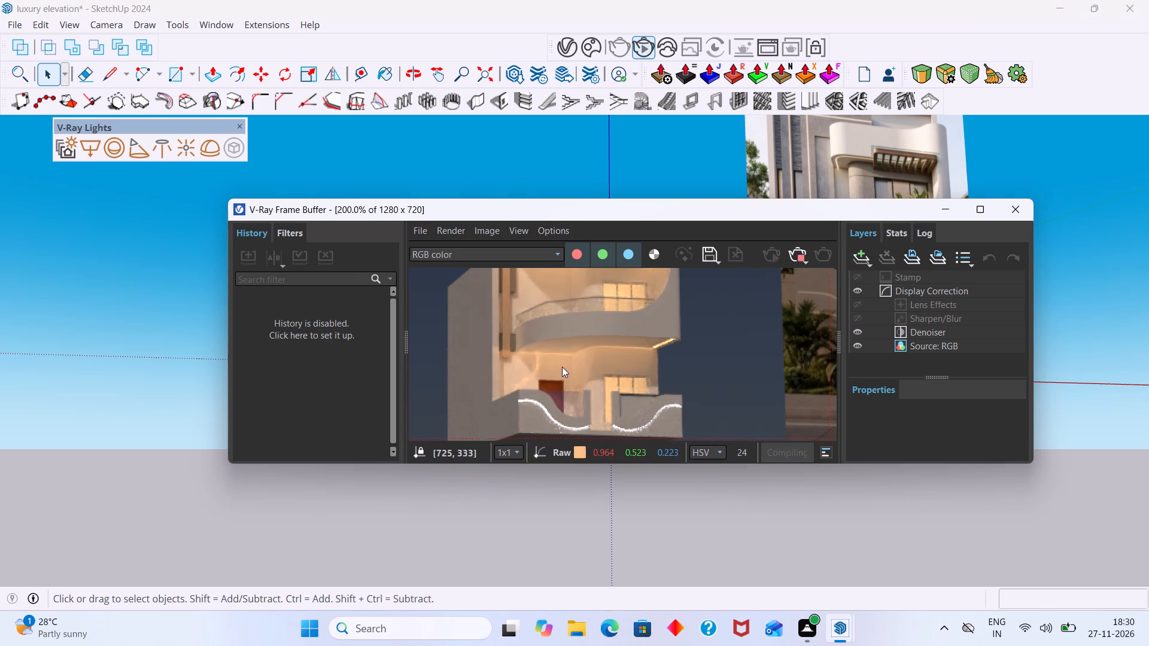
scroll(633, 392, down, 1)
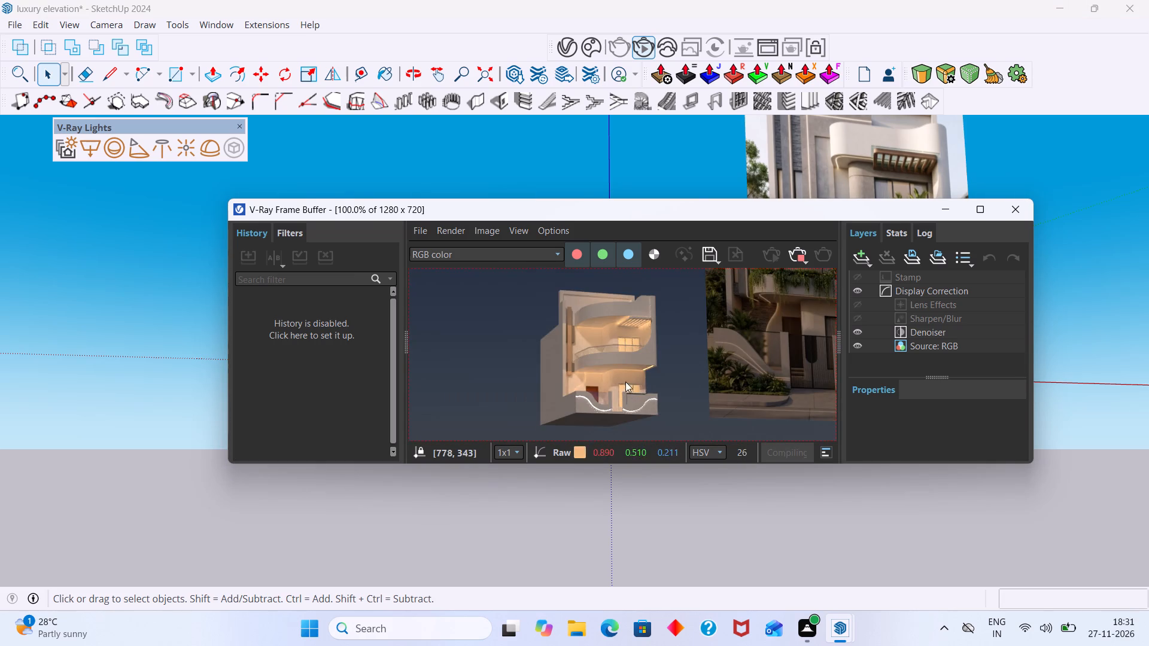
middle_drag(616, 372, 581, 346)
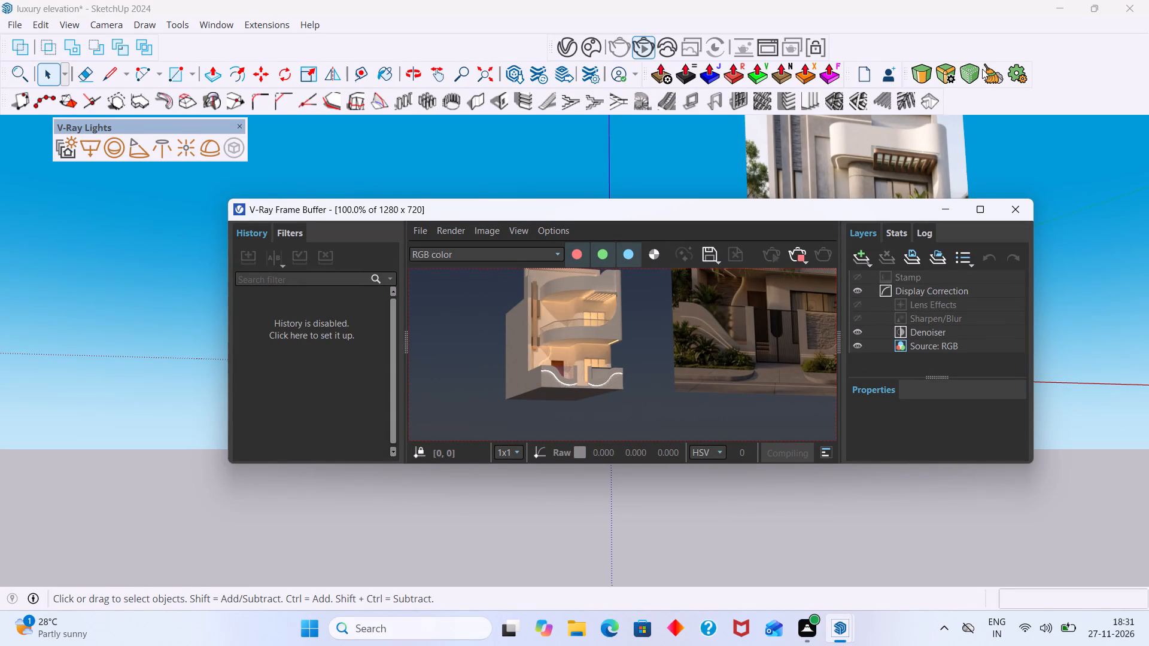
scroll(879, 112, up, 1)
scroll(697, 295, up, 2)
scroll(583, 340, down, 3)
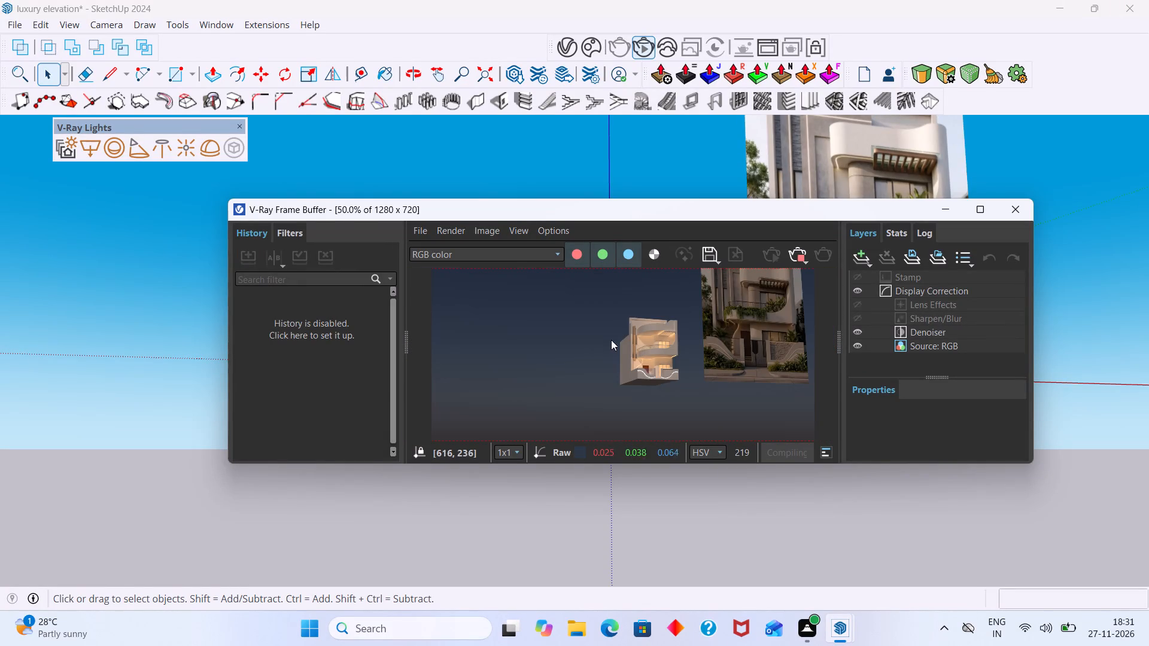
scroll(673, 342, up, 1)
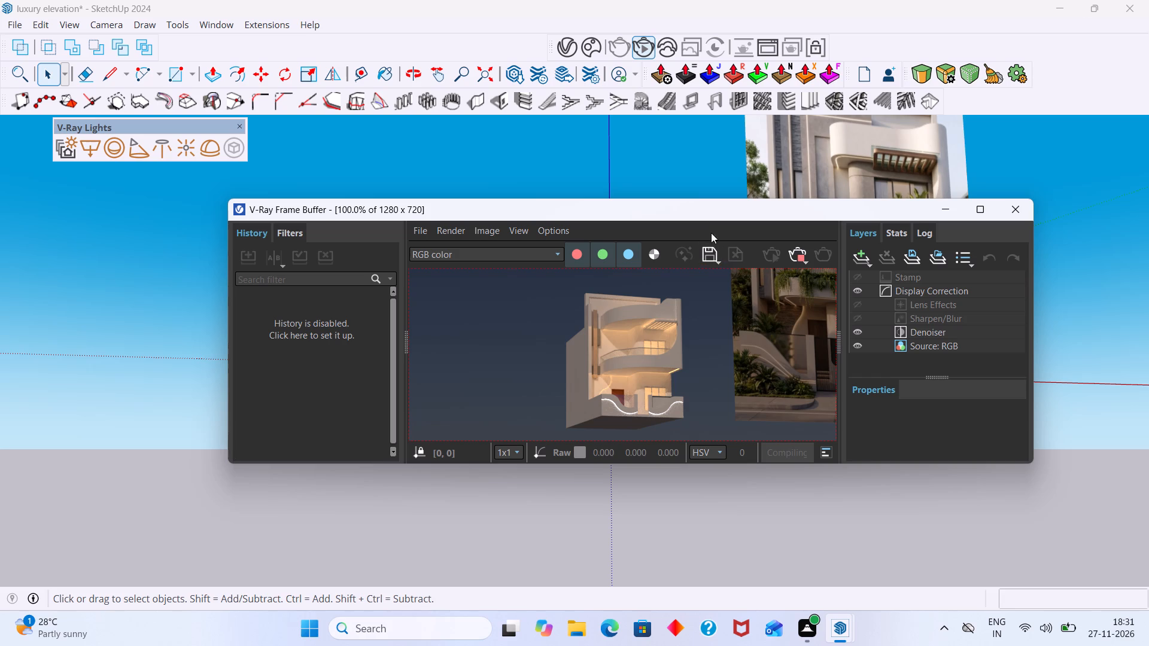
Narrow the V-Ray Frame Buffer window and move it clear of the house model and the reference image.
scroll(685, 289, down, 1)
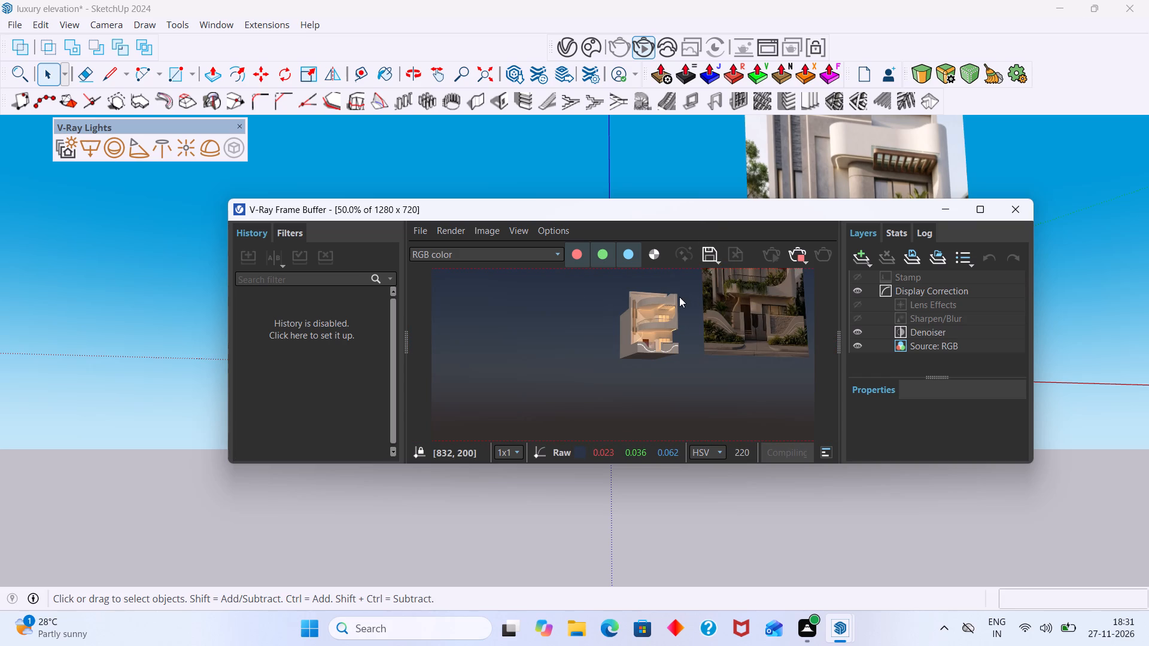
scroll(660, 318, up, 1)
middle_drag(659, 320, 670, 331)
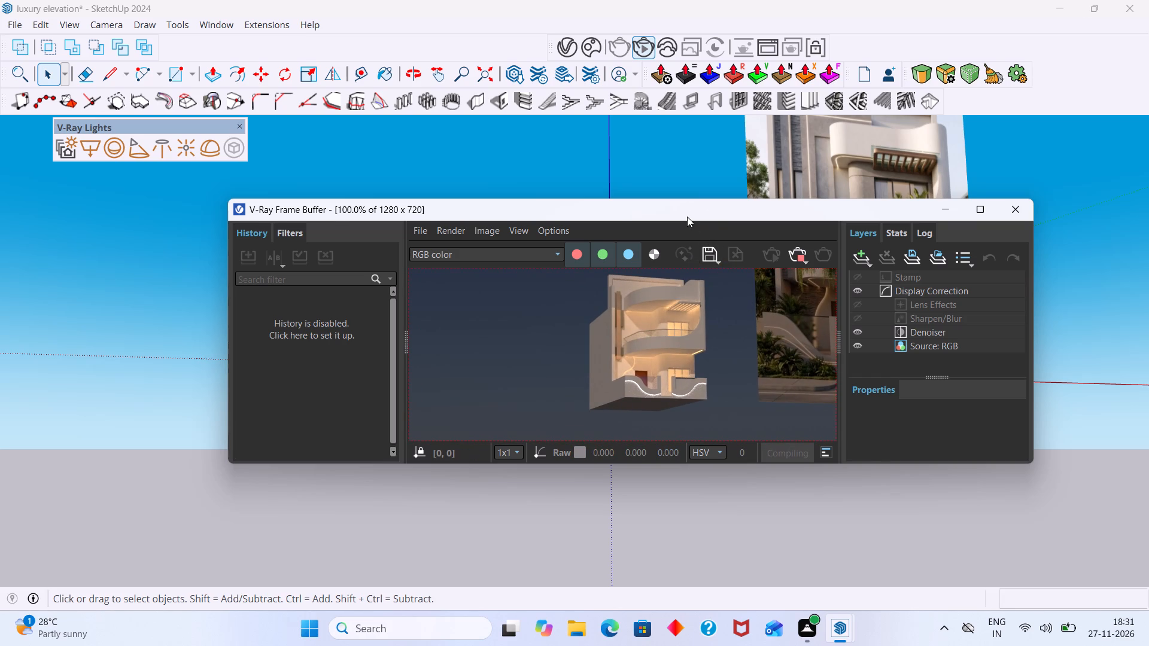
drag(685, 211, 494, 276)
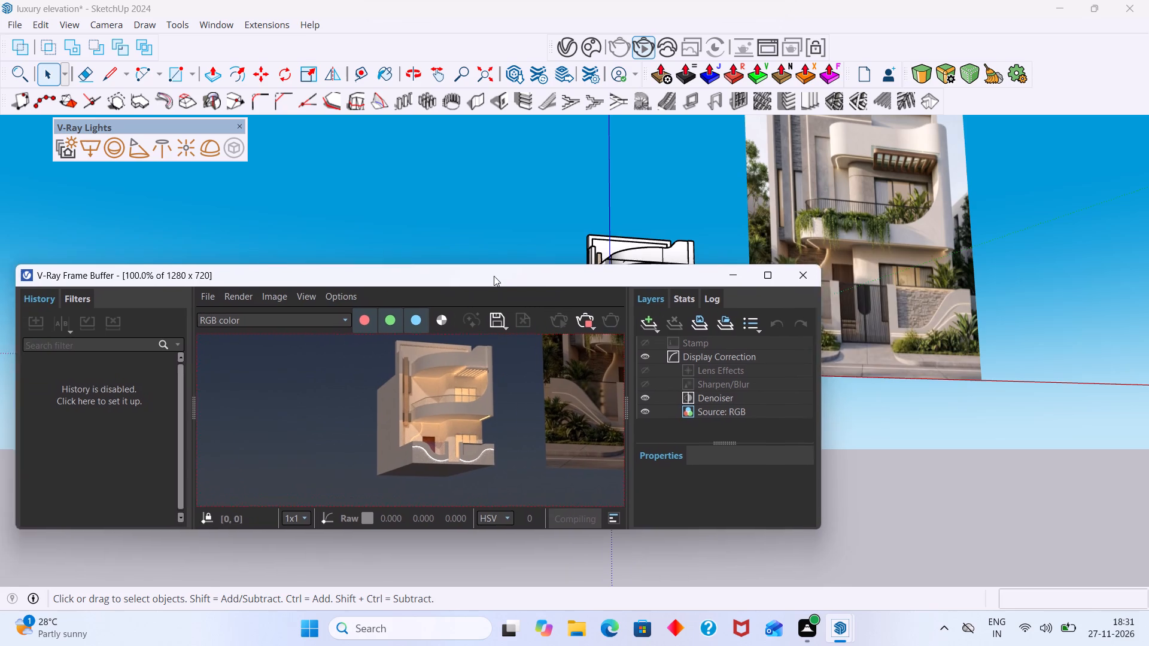
drag(494, 276, 559, 271)
drag(100, 399, 442, 373)
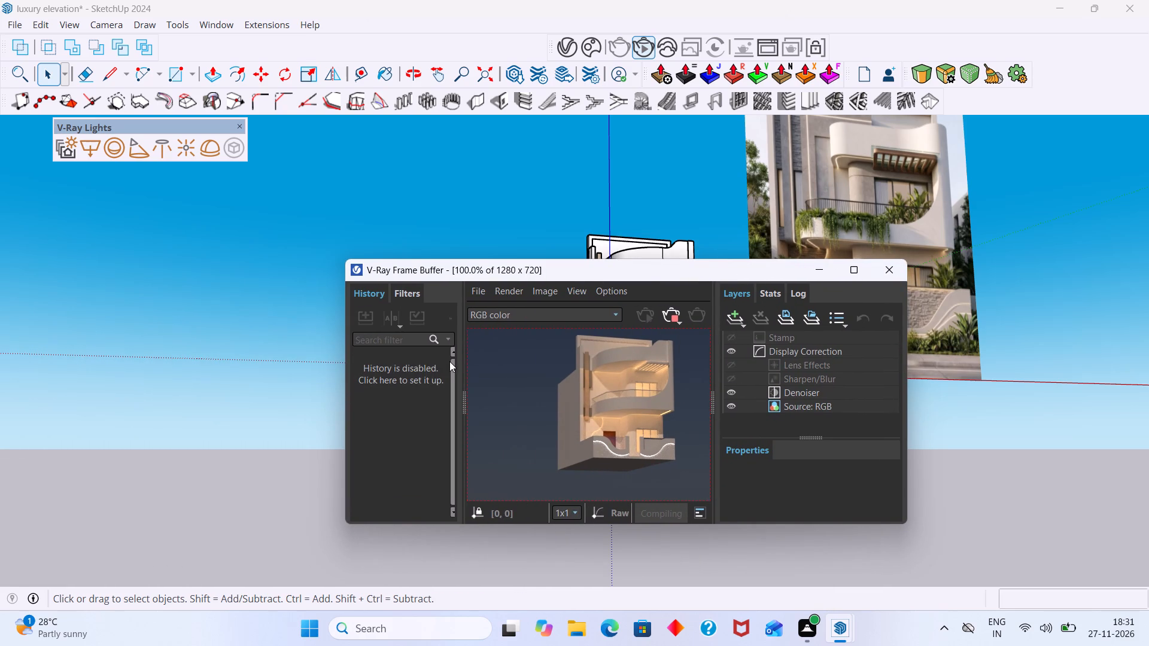
drag(607, 272, 510, 235)
scroll(540, 370, up, 1)
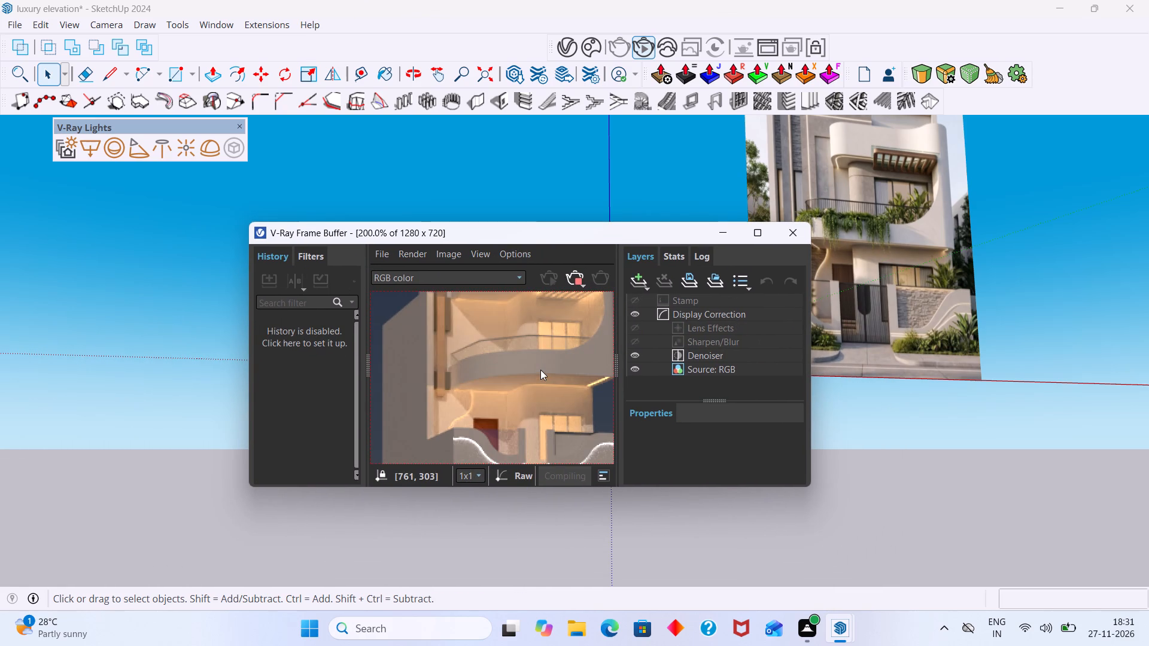
middle_drag(532, 372, 496, 379)
scroll(536, 358, down, 2)
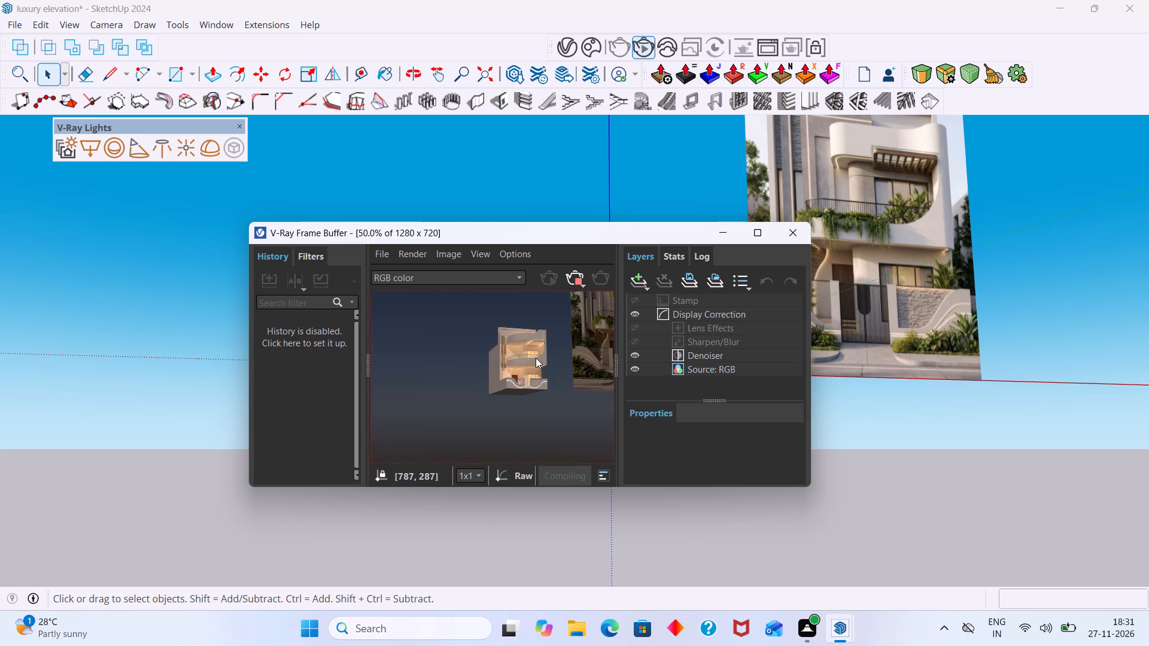
scroll(530, 351, up, 1)
middle_drag(530, 350, 506, 376)
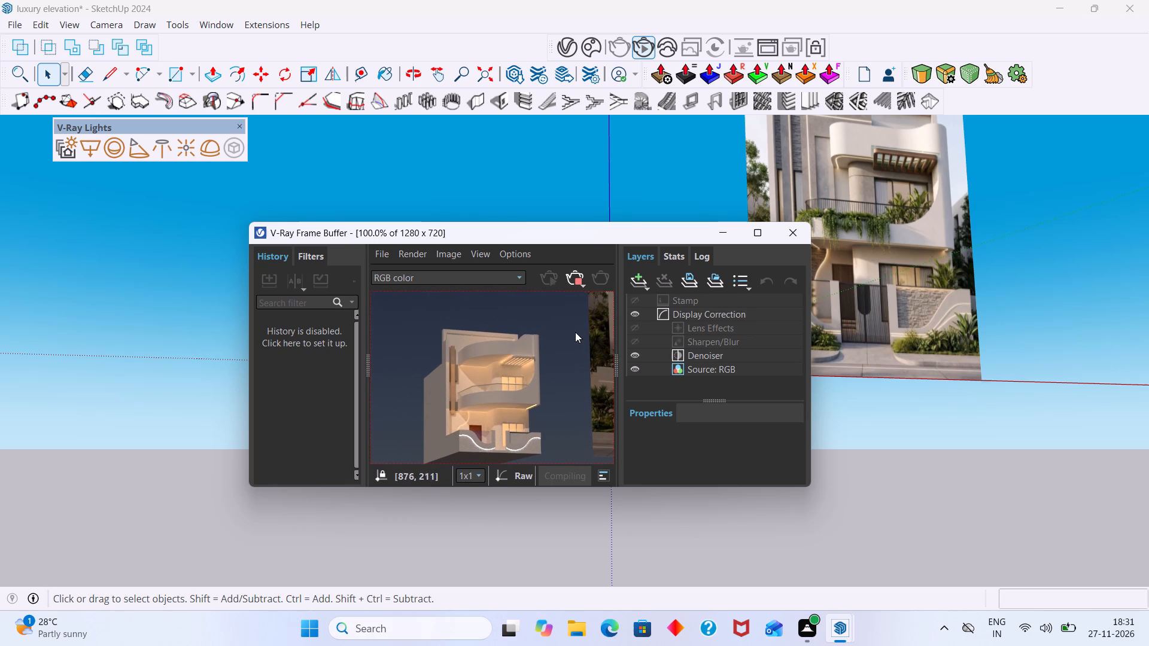
drag(571, 227, 390, 251)
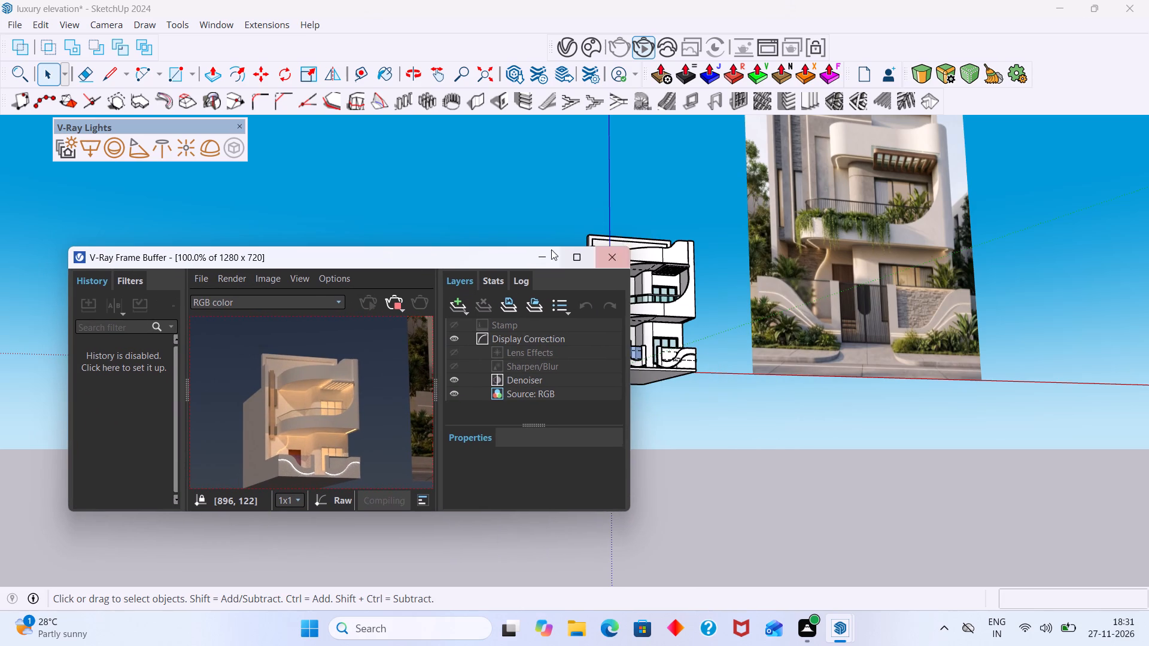
drag(503, 259, 408, 319)
Render the house from a raised front viewpoint and examine the first-floor balcony and slab lighting in the interactive render.
scroll(617, 288, down, 4)
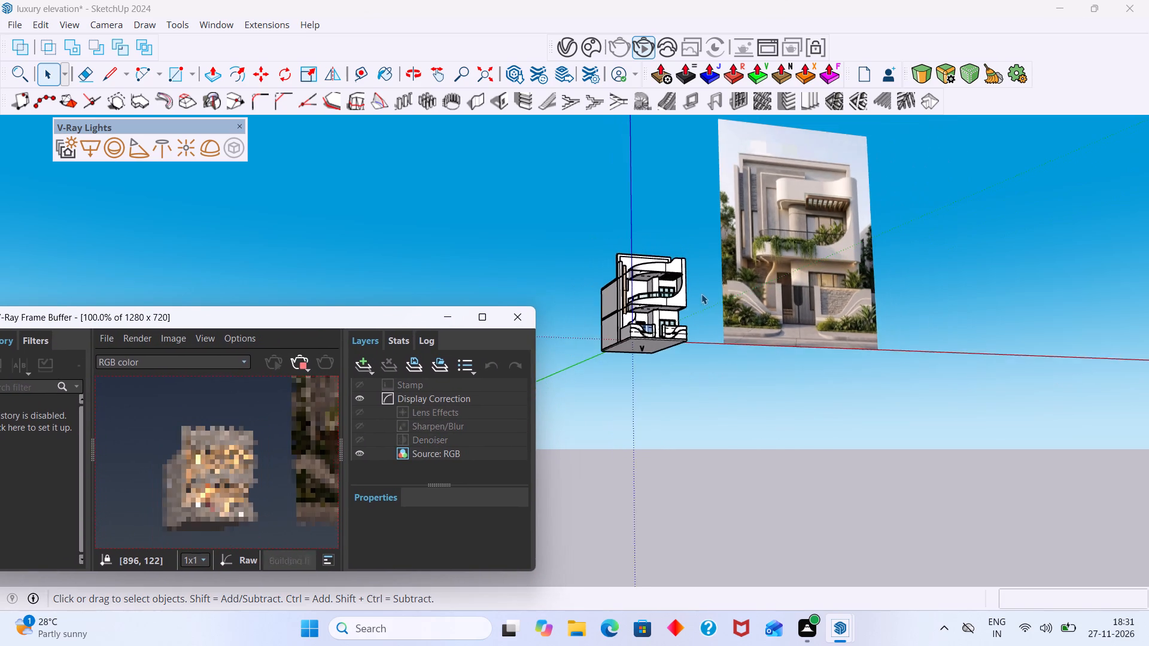
scroll(701, 294, down, 2)
middle_drag(692, 322, 677, 425)
scroll(669, 315, up, 8)
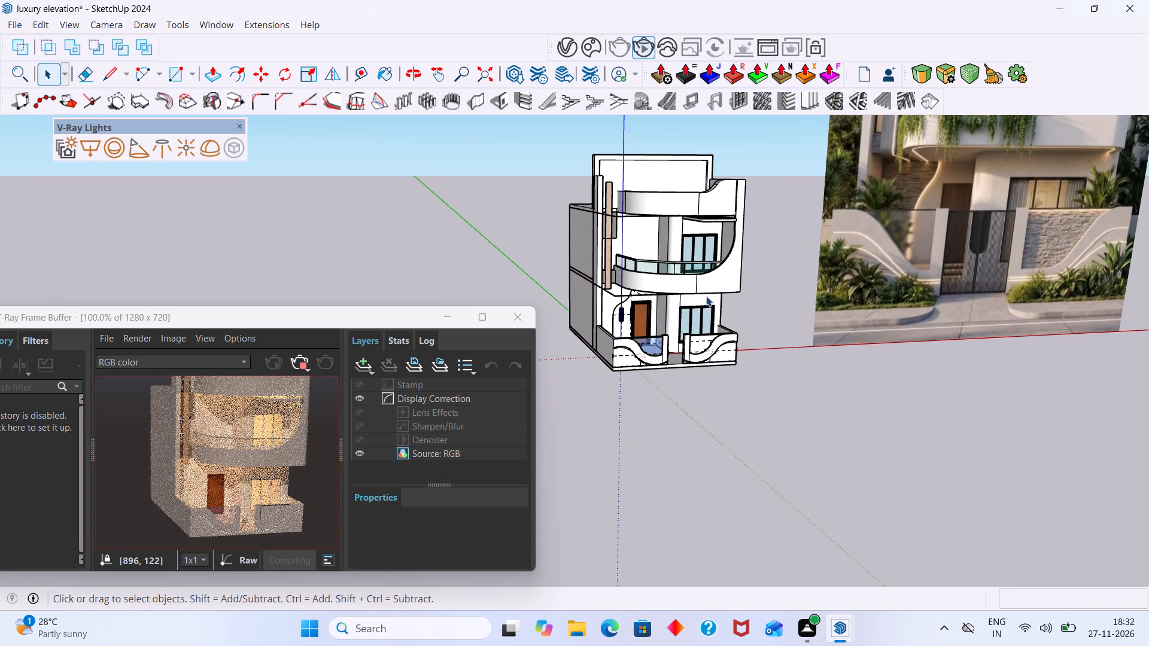
scroll(706, 296, up, 3)
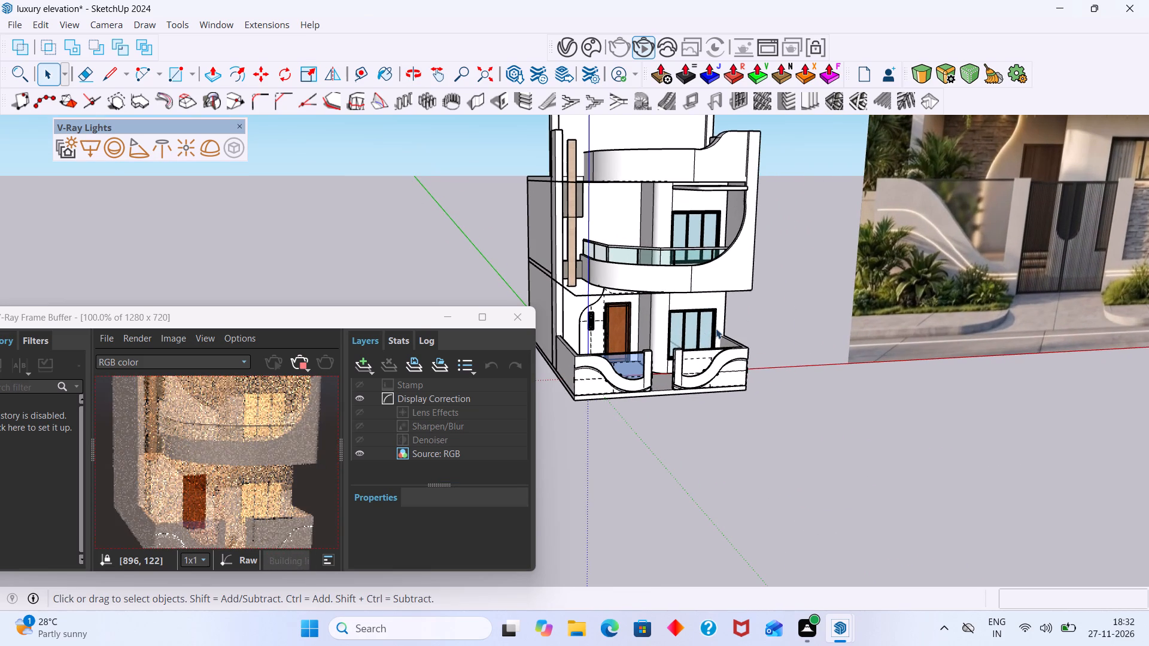
scroll(695, 249, up, 5)
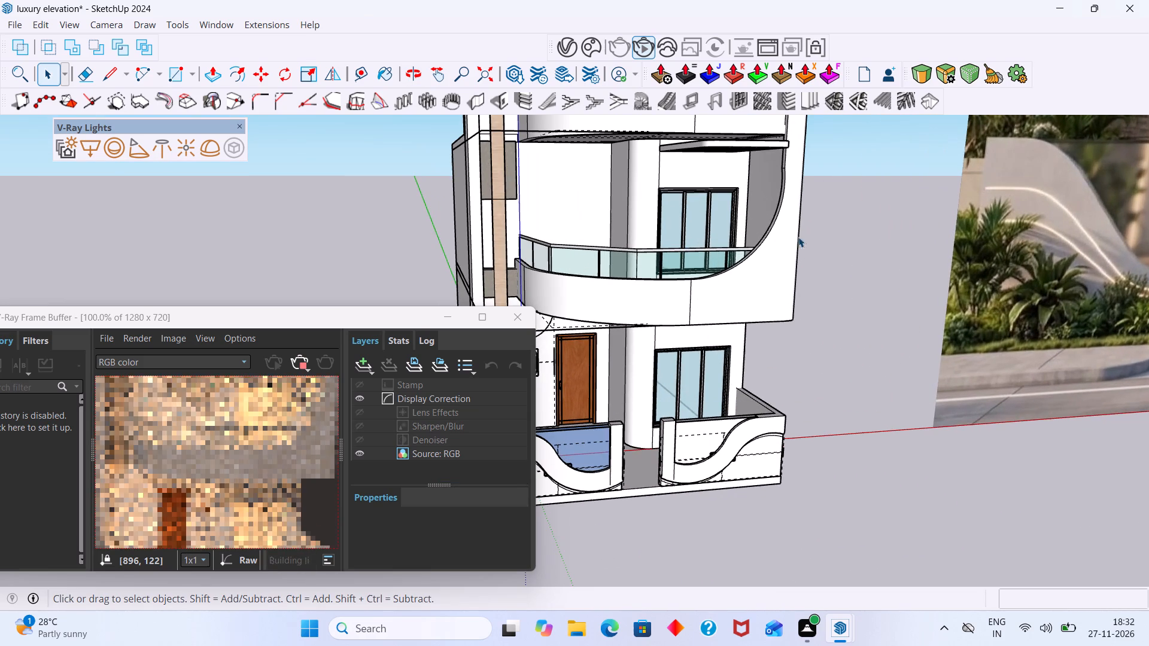
scroll(716, 233, down, 2)
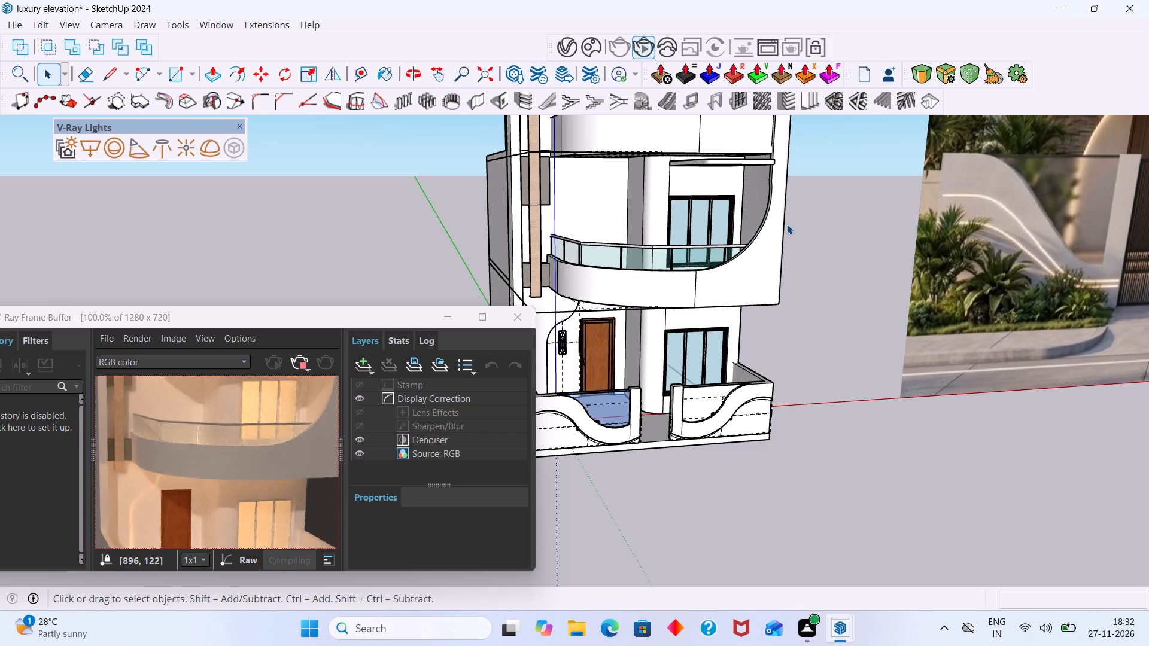
scroll(743, 227, down, 3)
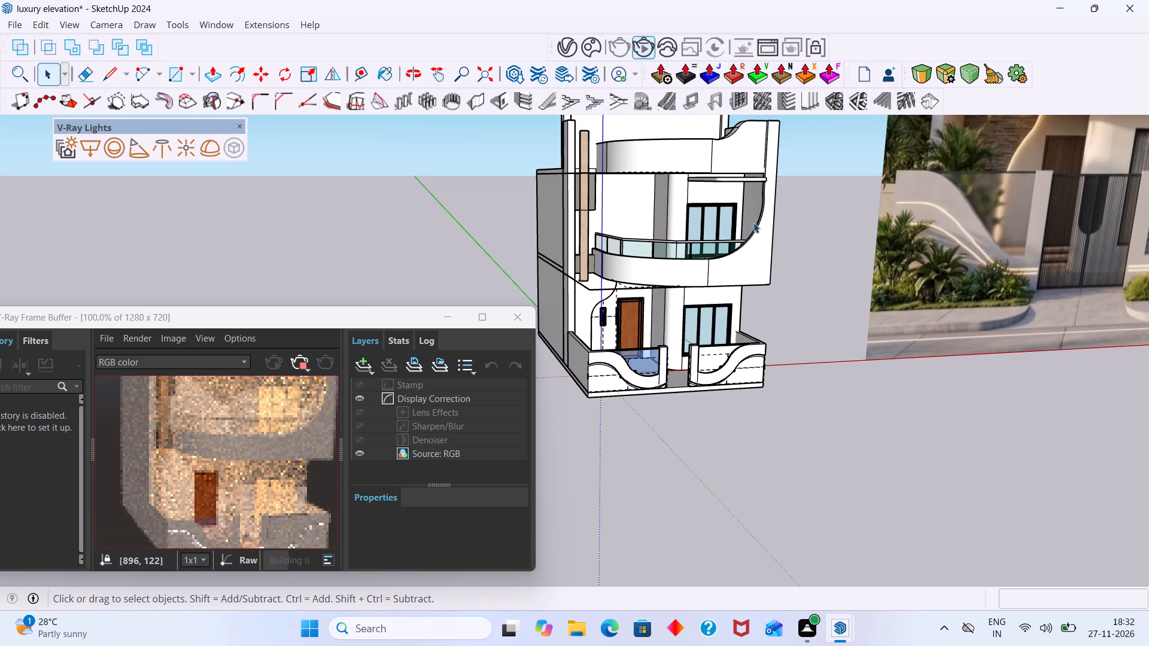
Examine the lighting around the entrance door and ground-floor window in a close-up interactive render.
scroll(699, 346, up, 2)
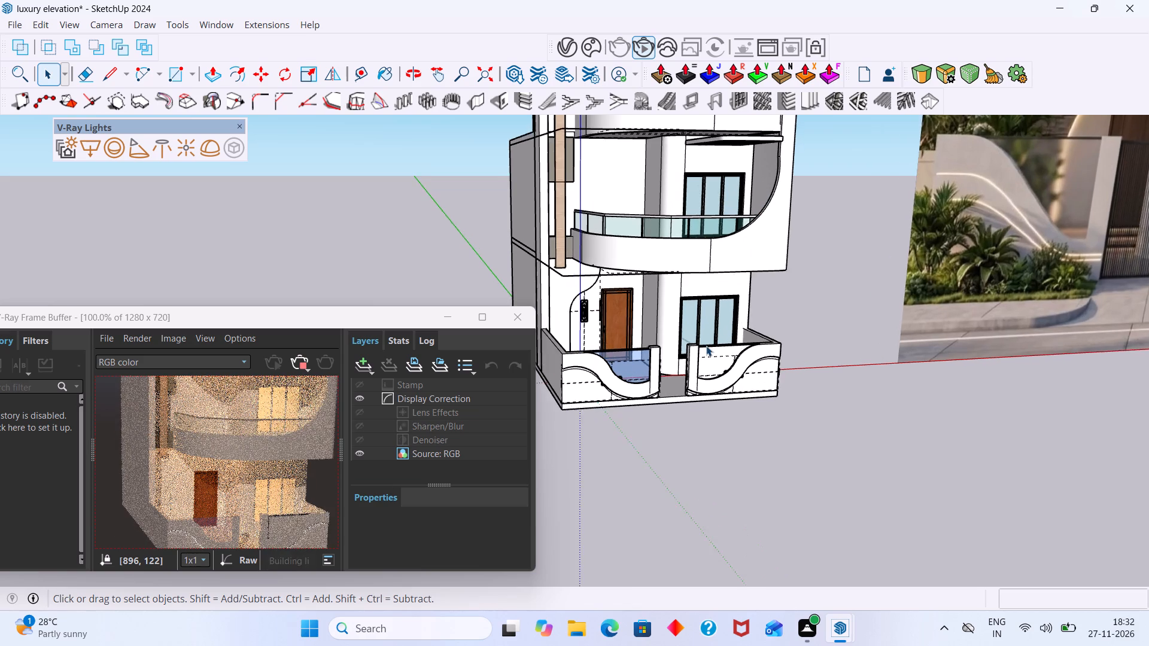
scroll(706, 346, up, 11)
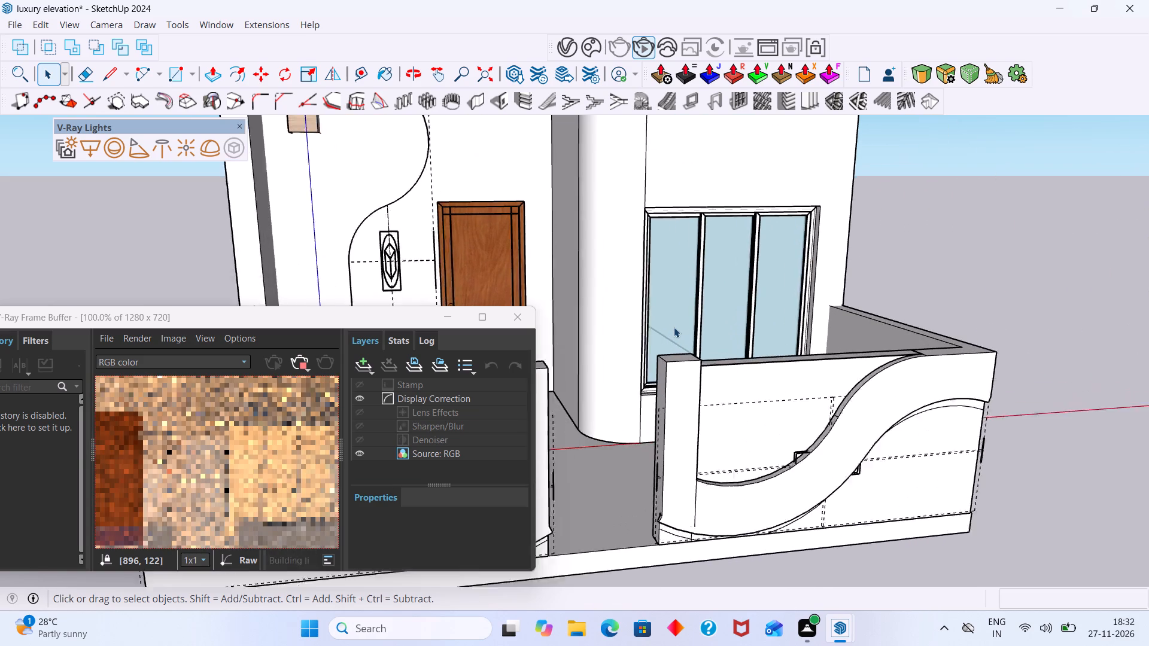
scroll(674, 327, up, 1)
scroll(676, 323, down, 2)
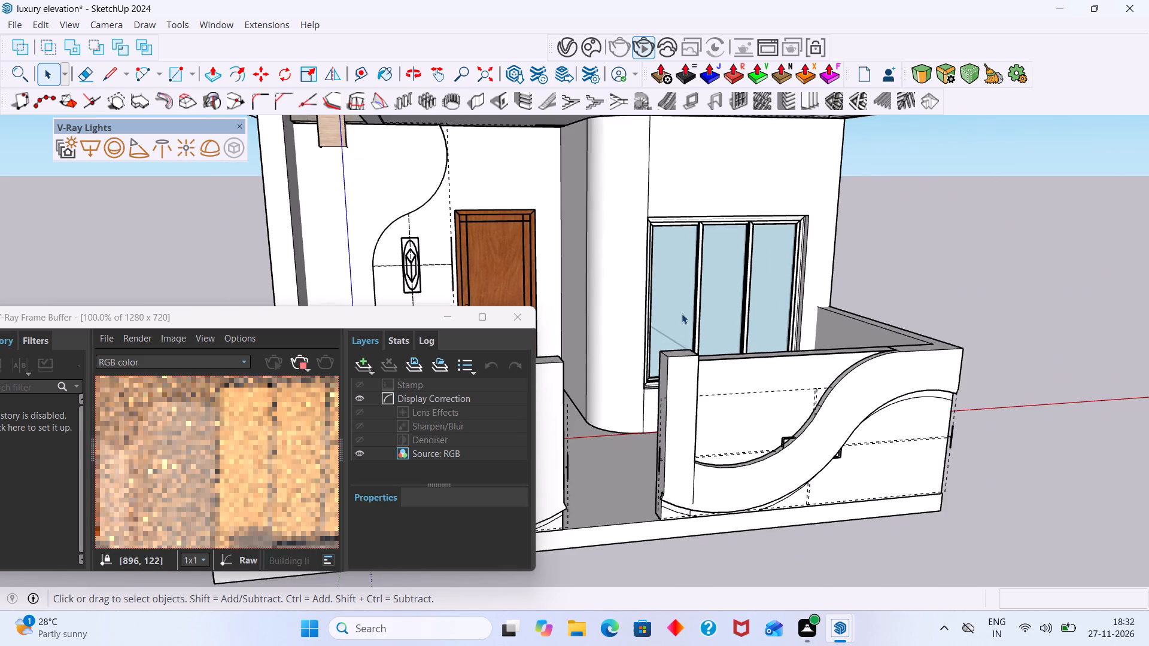
scroll(682, 313, down, 1)
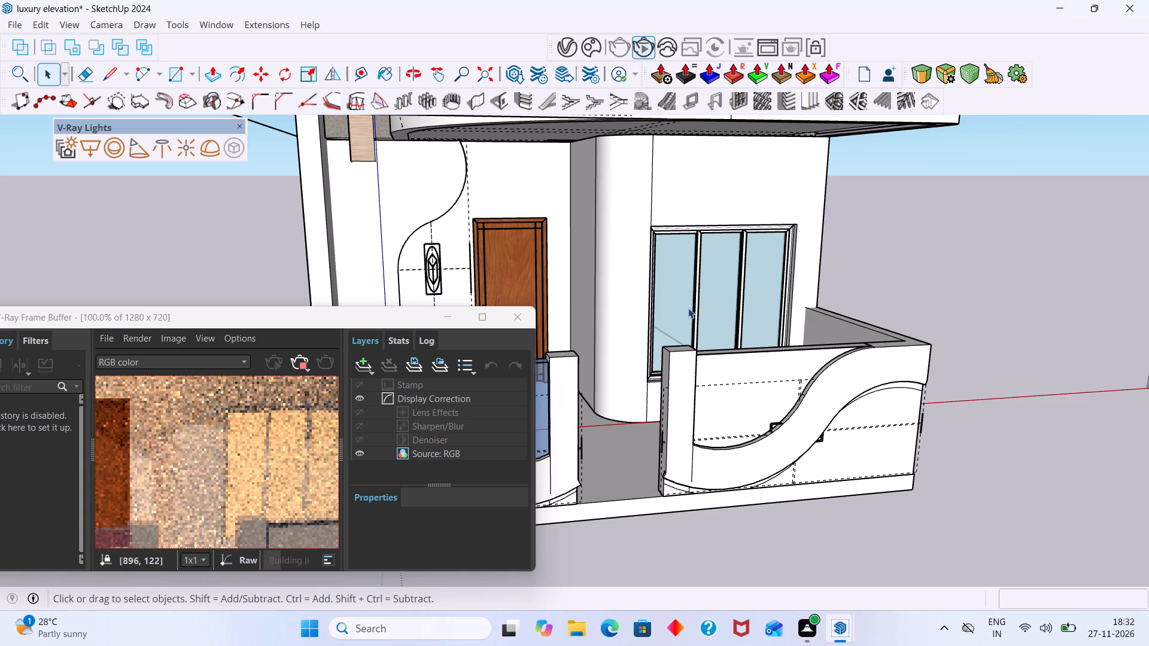
scroll(694, 304, down, 2)
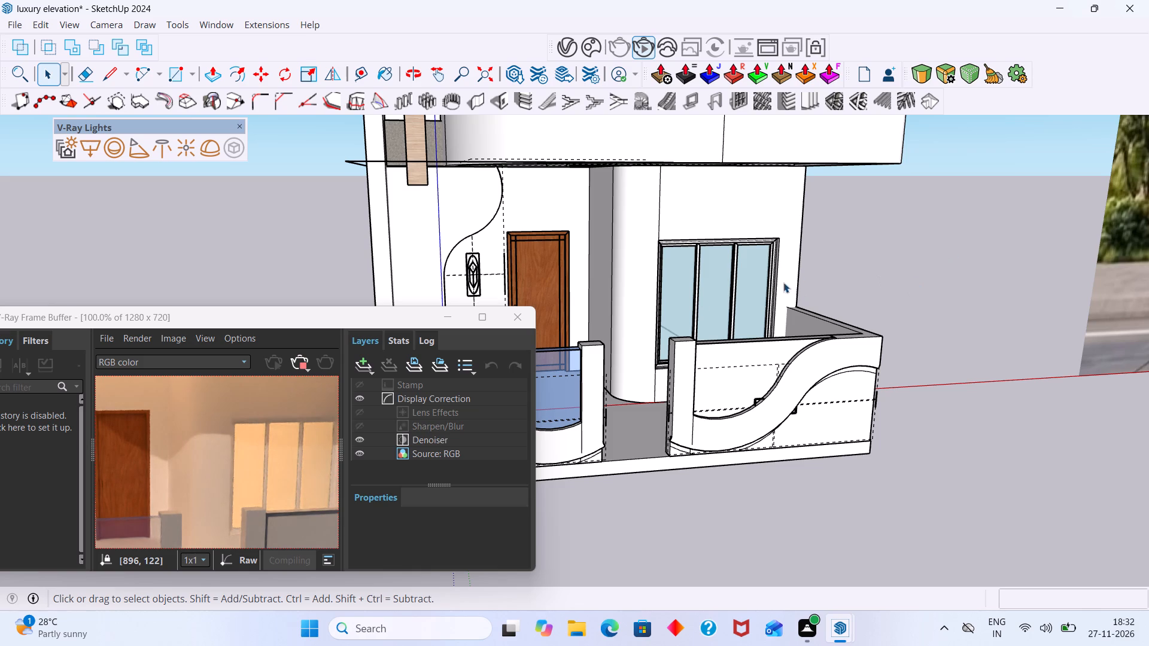
scroll(680, 306, up, 2)
Render both lower floors from farther back and examine the curved boundary-wall light strips and entrance glow.
scroll(684, 301, down, 11)
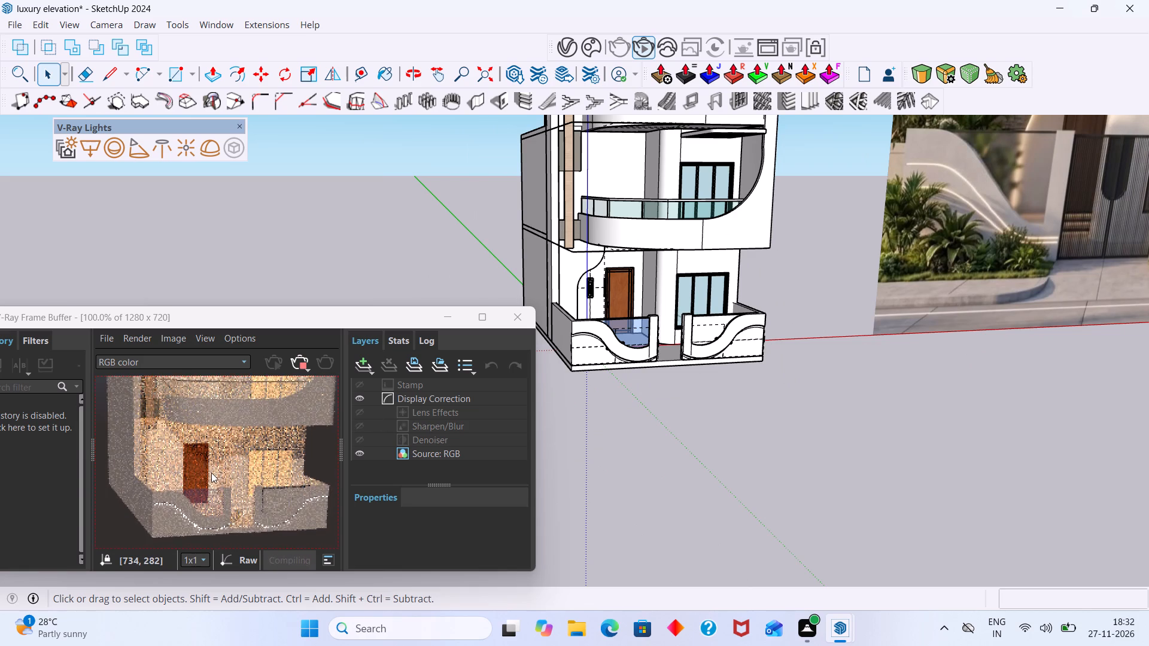
middle_drag(211, 473, 224, 478)
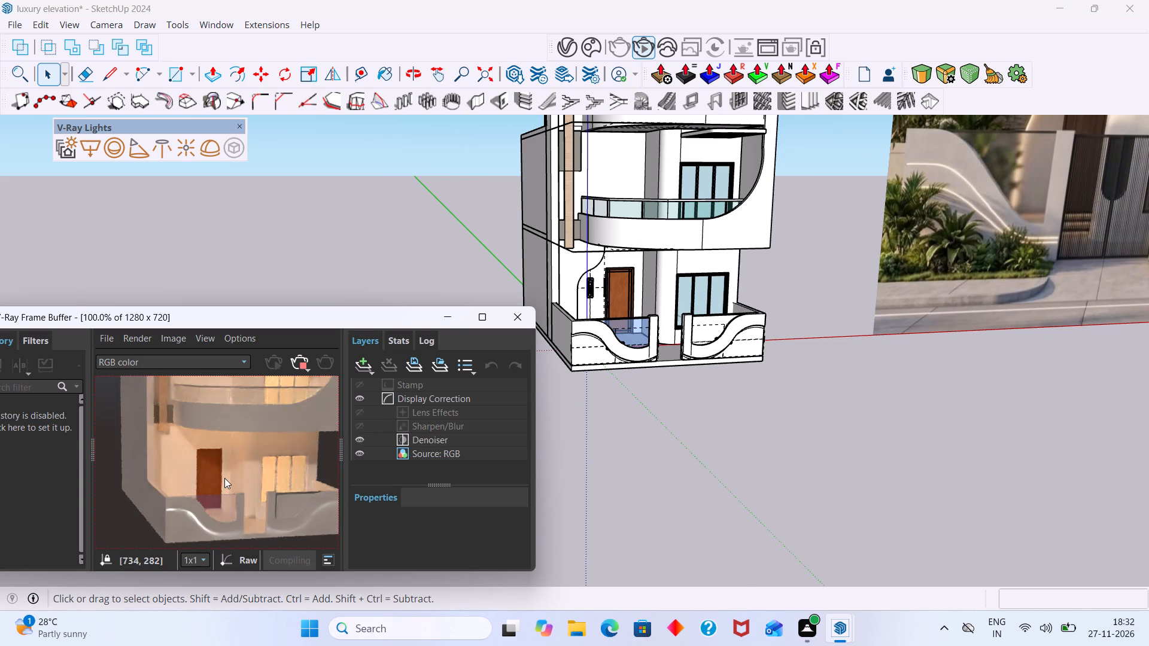
middle_drag(224, 478, 230, 479)
scroll(232, 474, down, 2)
scroll(233, 455, up, 1)
middle_drag(235, 452, 229, 511)
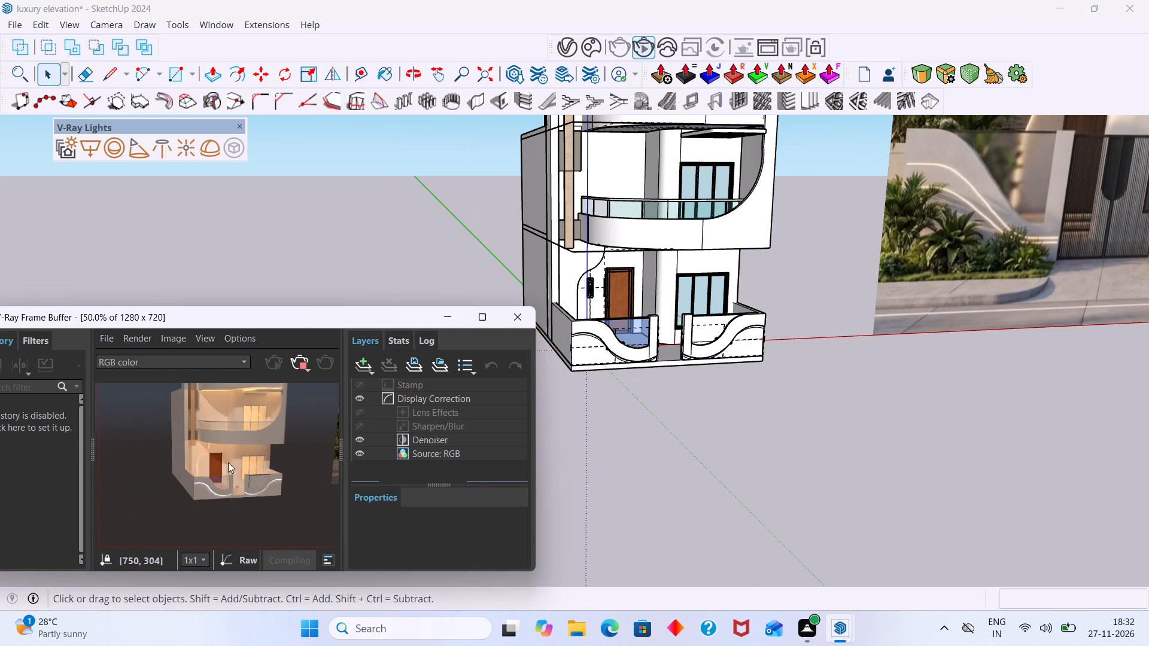
middle_drag(221, 429, 209, 462)
scroll(209, 462, up, 1)
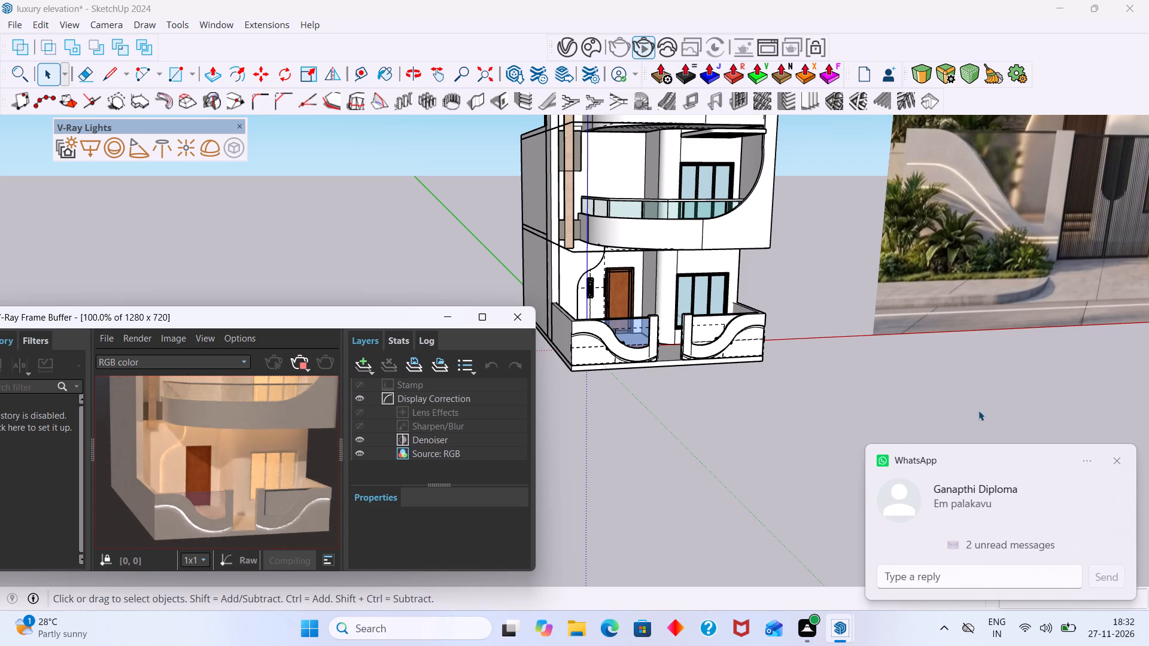
Reply to the incoming WhatsApp messages with "busy ga vunna" and "now I am busy in this time".
click(990, 575)
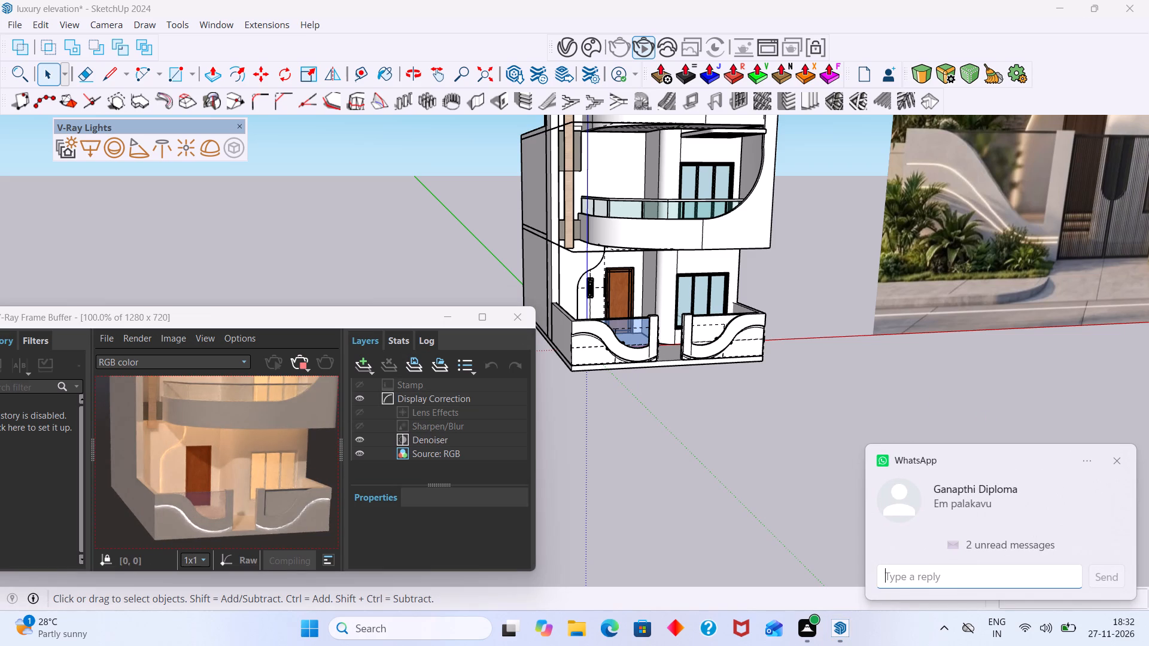
text(busy ga vunna)
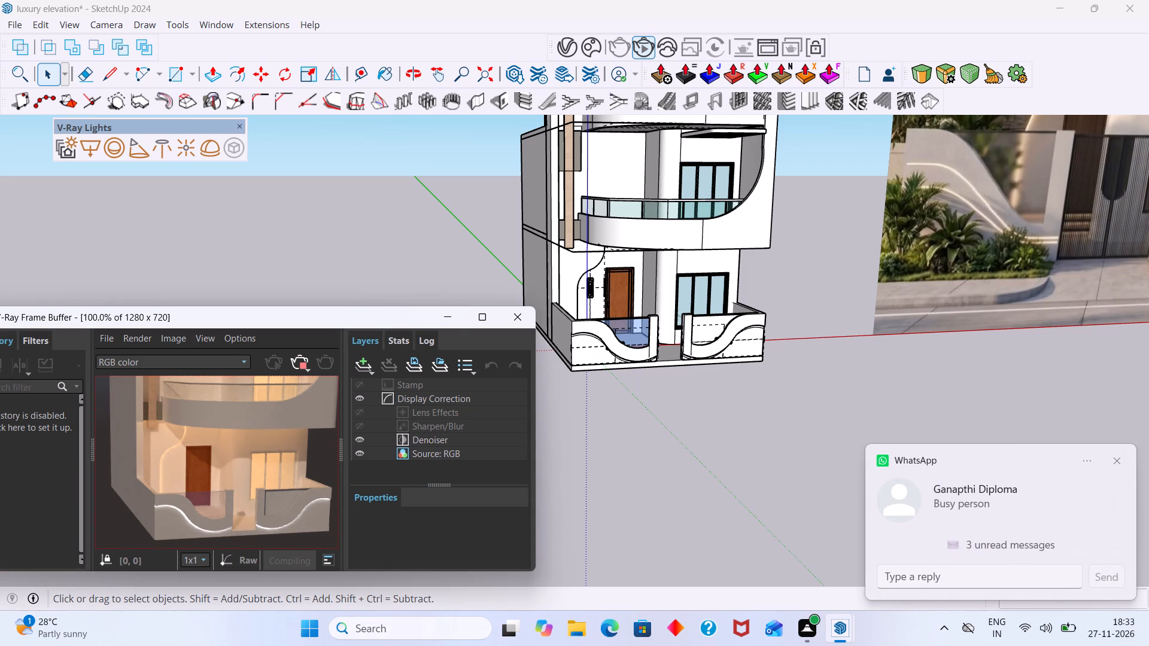
click(989, 581)
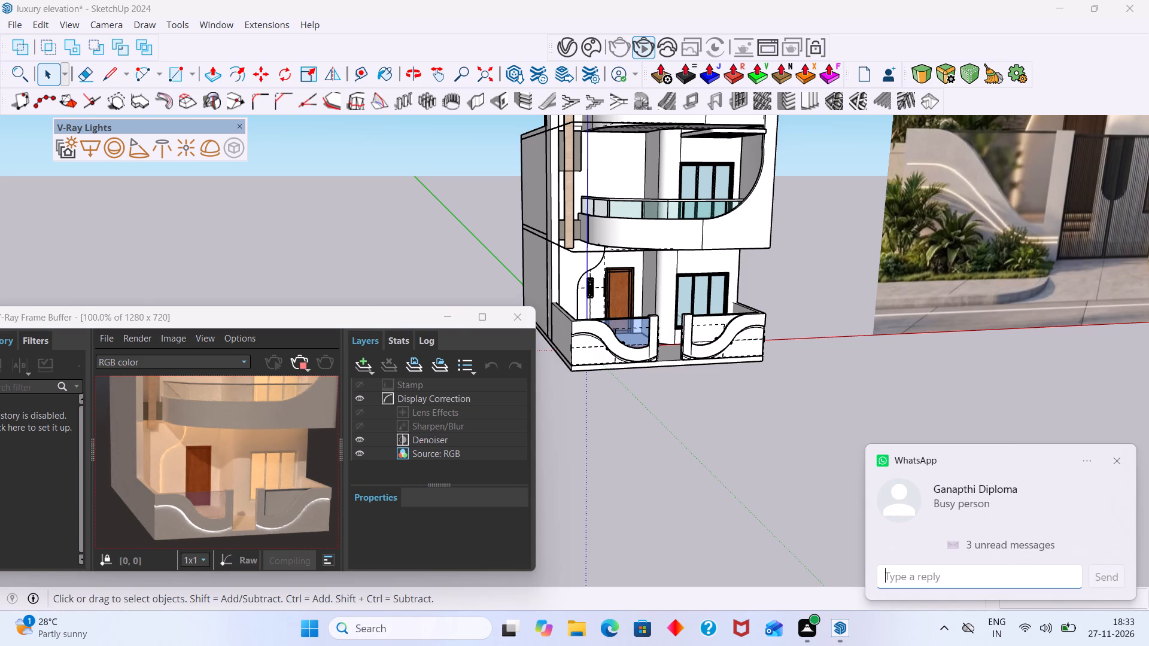
text(now i am)
key(space)
text(busy in this time)
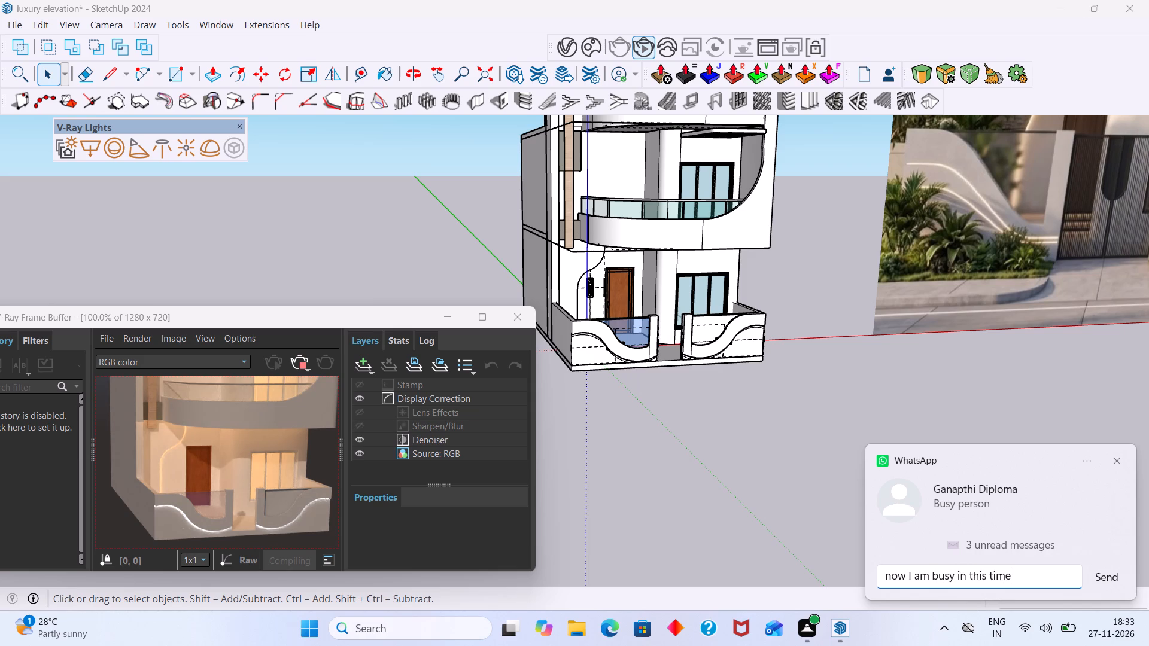
key(Return)
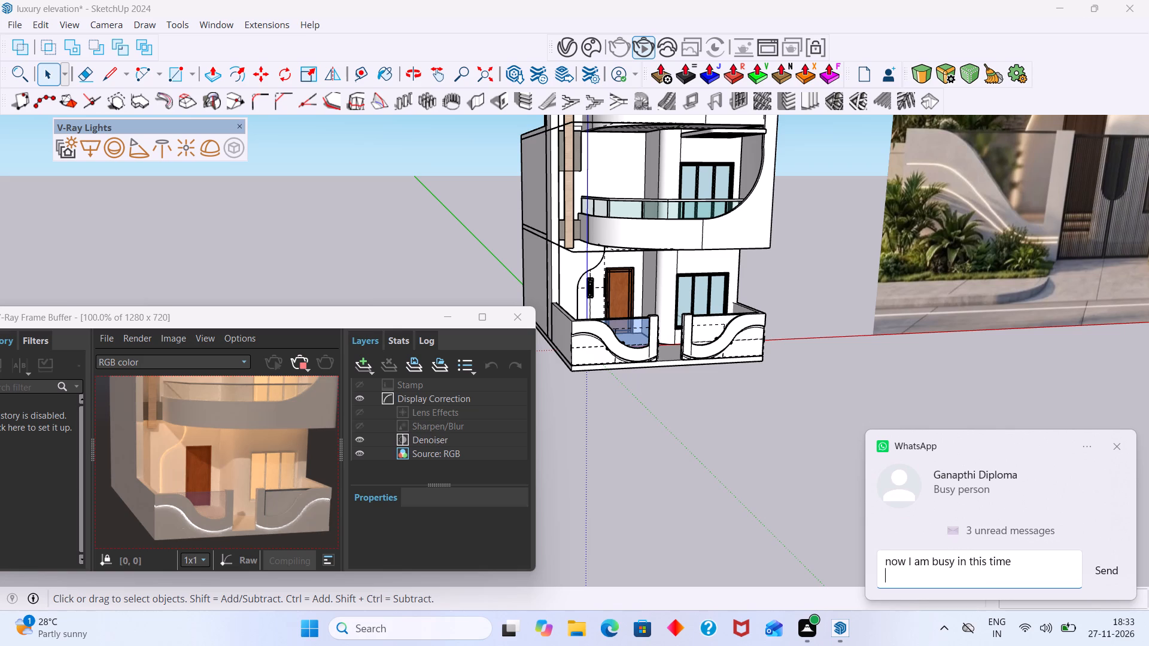
click(1103, 566)
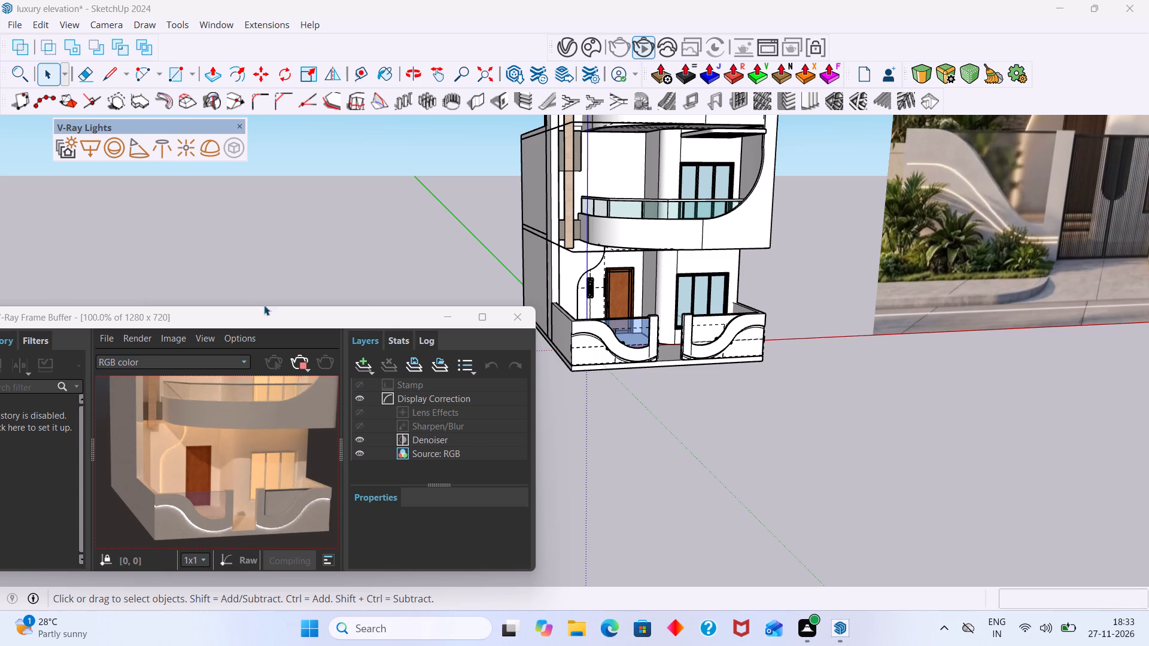
Examine the balcony, under-slab glow and boundary-wall lighting in the finished render at overall and close-up scales.
scroll(243, 374, down, 1)
middle_drag(229, 415, 223, 450)
scroll(237, 441, down, 2)
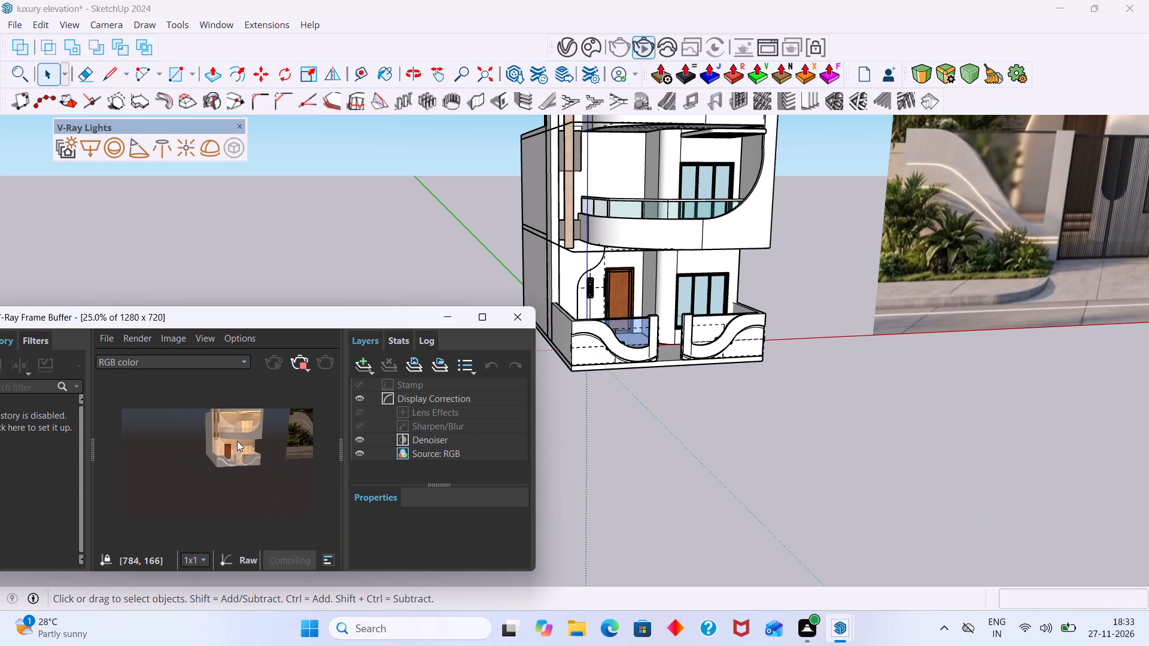
scroll(239, 440, up, 2)
middle_drag(239, 440, 233, 470)
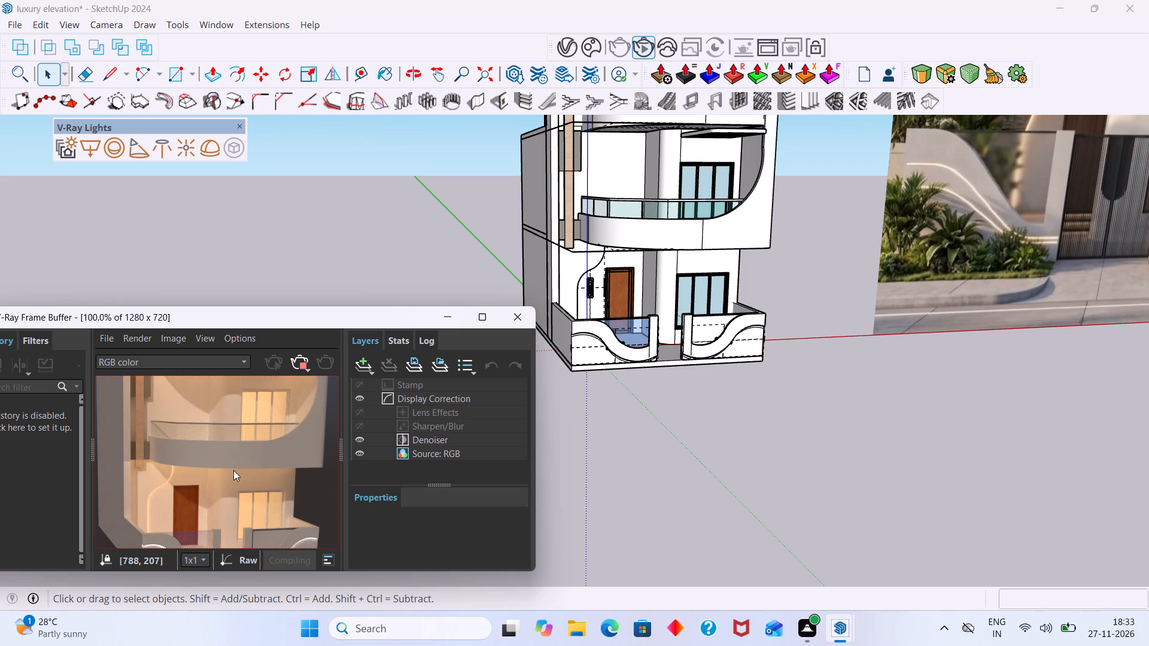
middle_drag(233, 470, 233, 468)
scroll(233, 456, down, 2)
scroll(235, 441, up, 1)
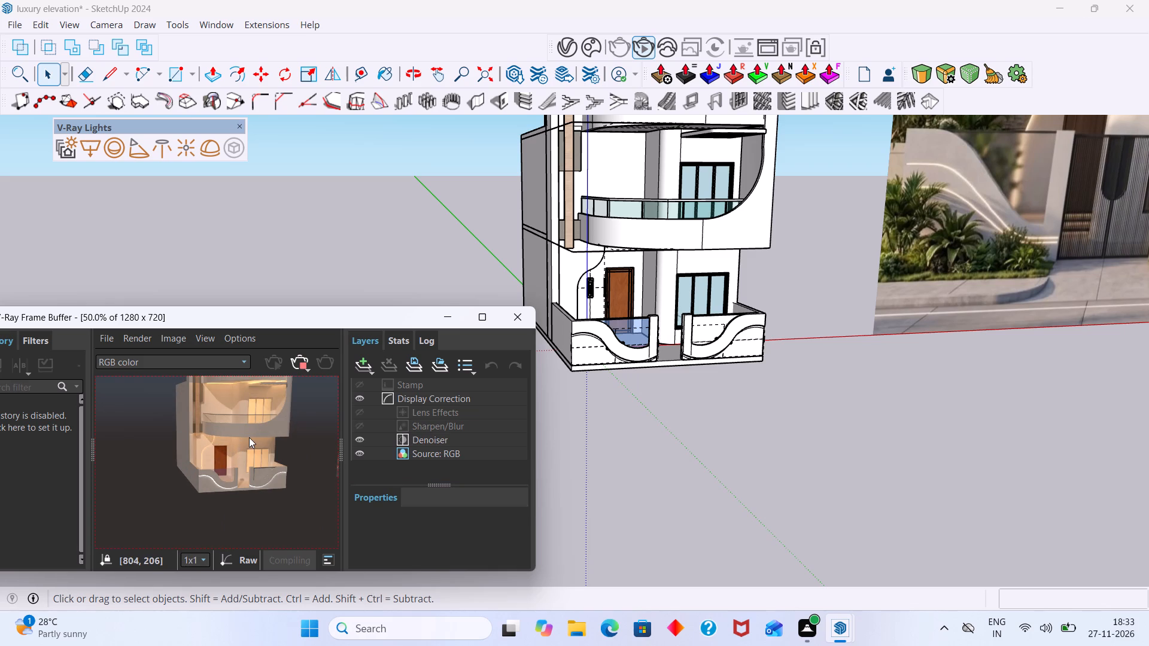
scroll(249, 437, up, 1)
middle_drag(236, 441, 242, 479)
scroll(248, 466, down, 1)
middle_drag(242, 455, 237, 479)
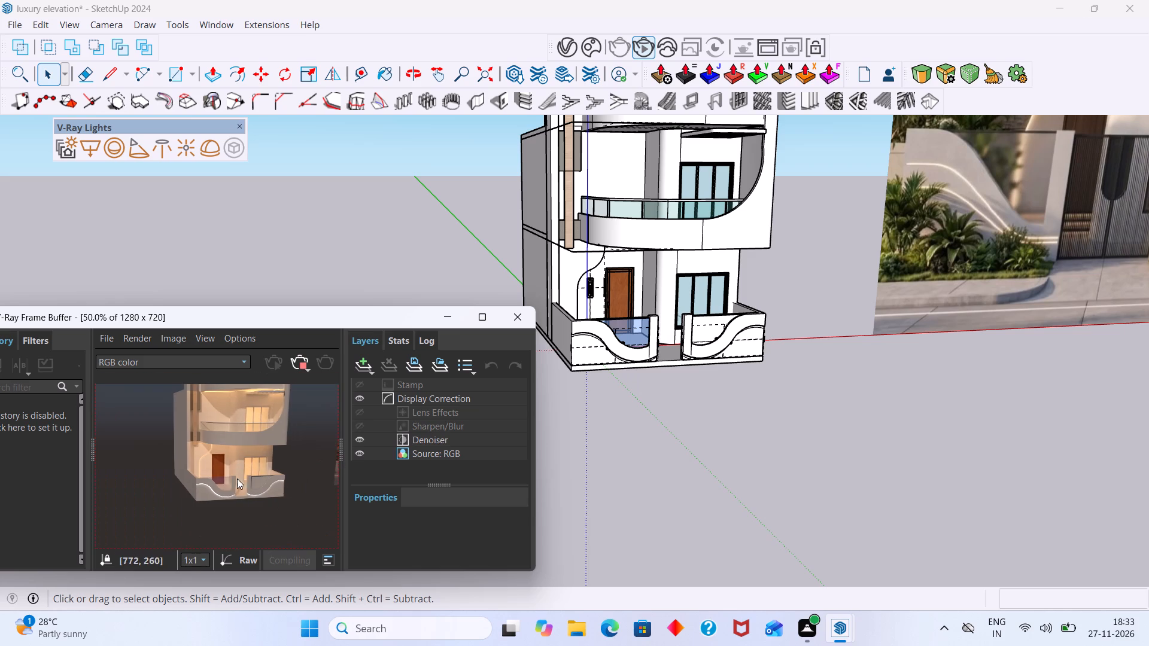
middle_drag(237, 479, 242, 498)
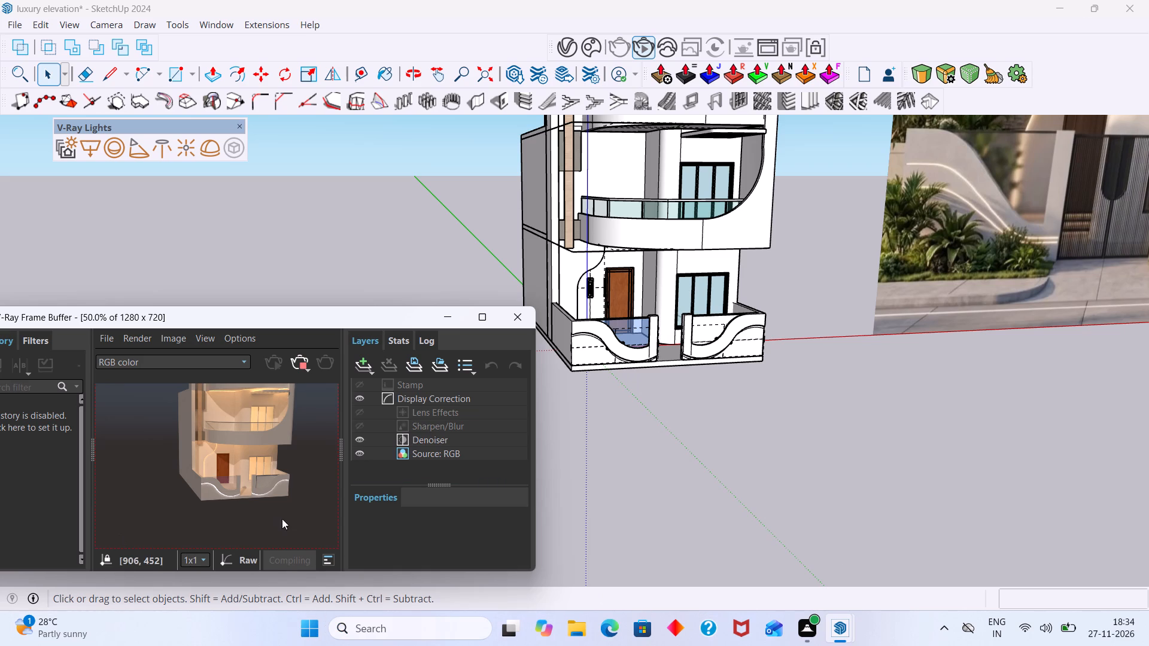
scroll(269, 489, up, 2)
scroll(270, 480, down, 2)
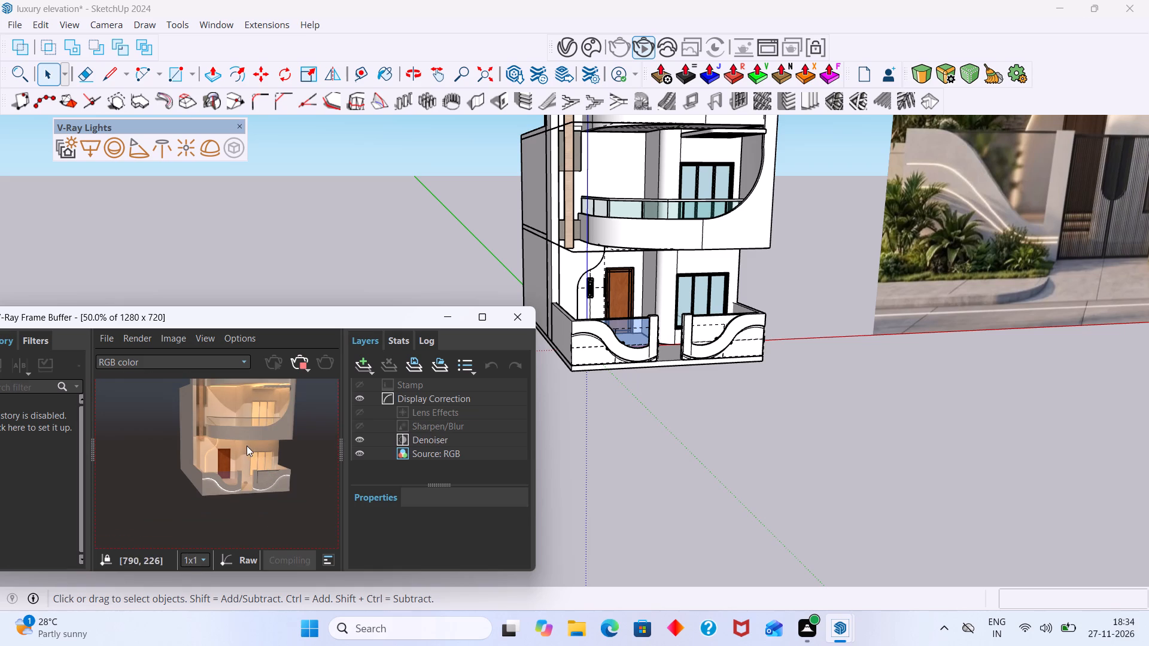
Examine the balcony, under-slab glow and entrance door lighting in the interactive render at overall and close-up scales.
middle_drag(228, 441, 212, 499)
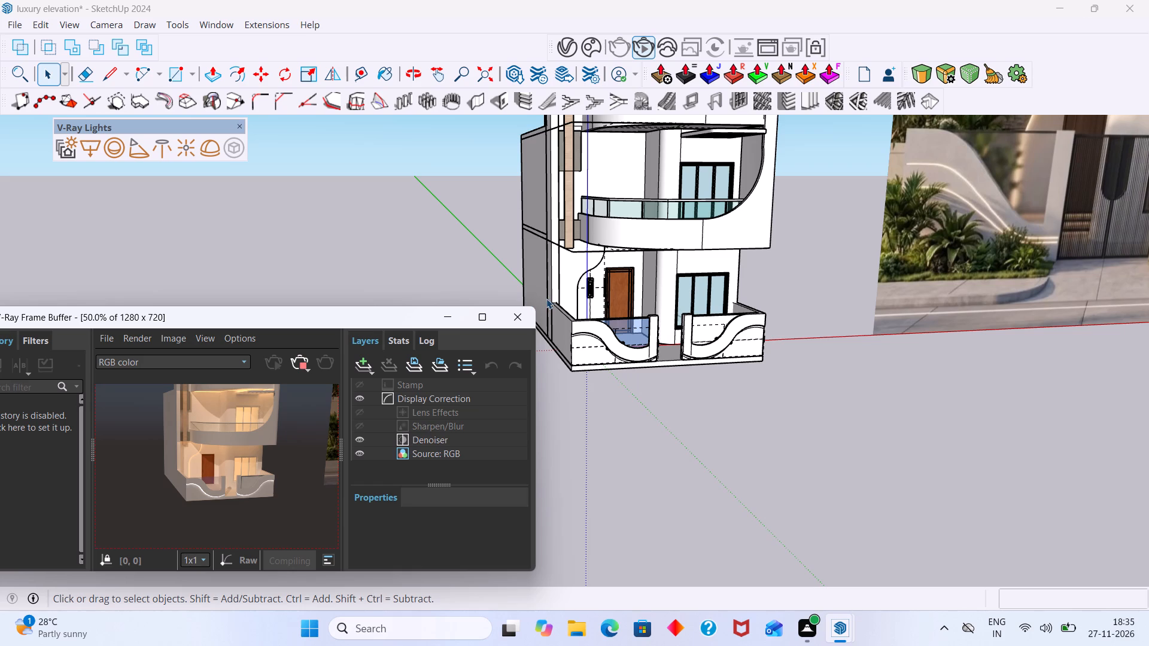
scroll(230, 438, up, 2)
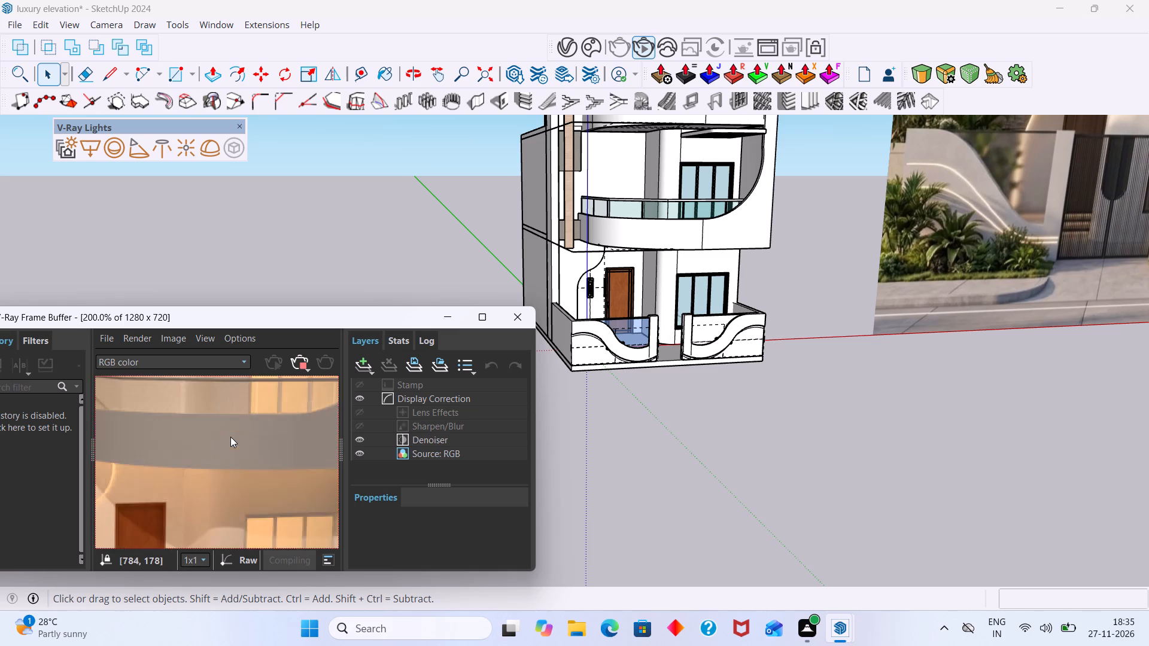
scroll(230, 437, up, 1)
scroll(248, 428, down, 3)
scroll(250, 426, up, 1)
middle_drag(250, 426, 239, 450)
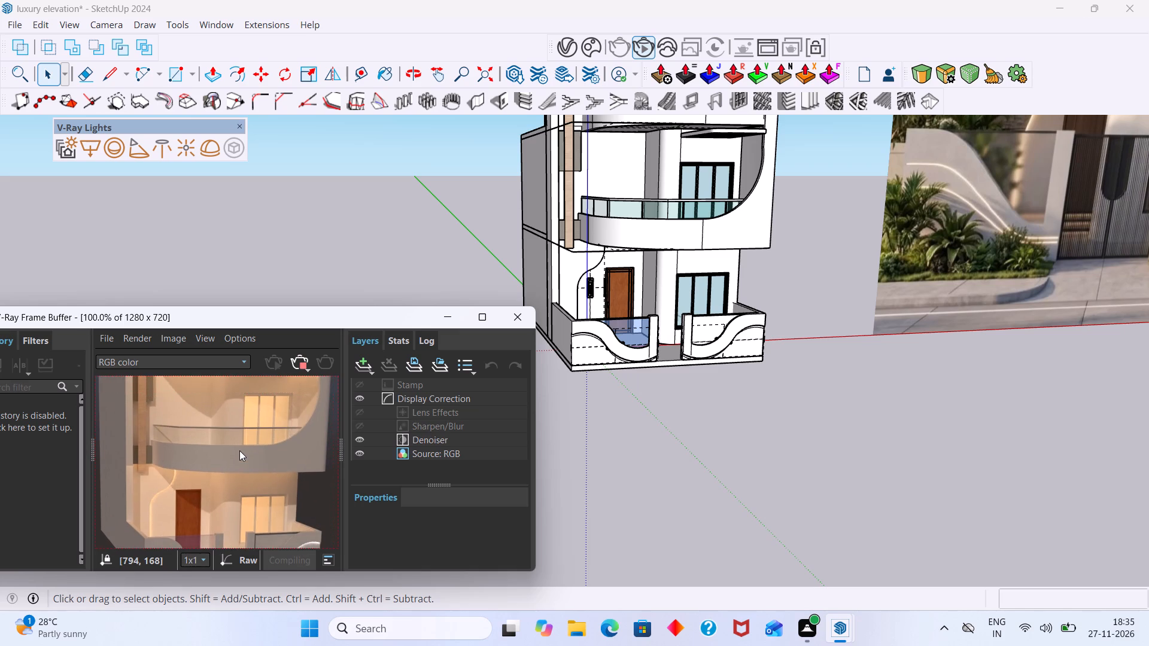
middle_drag(239, 450, 239, 451)
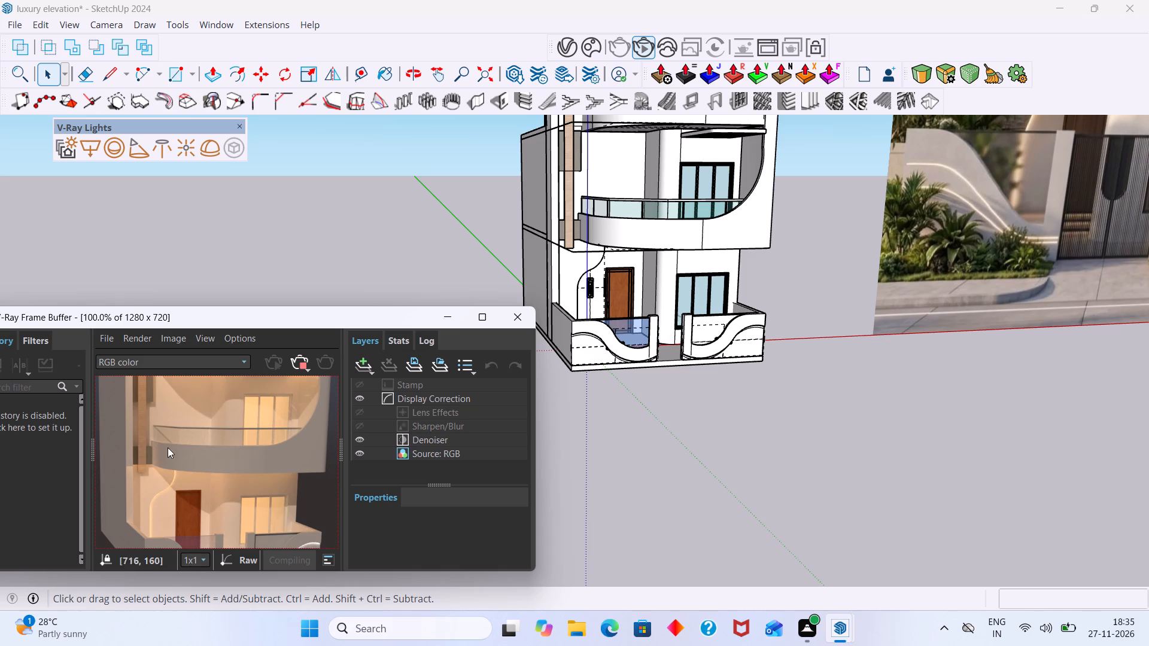
scroll(177, 441, down, 1)
middle_drag(186, 436, 168, 468)
scroll(168, 468, up, 1)
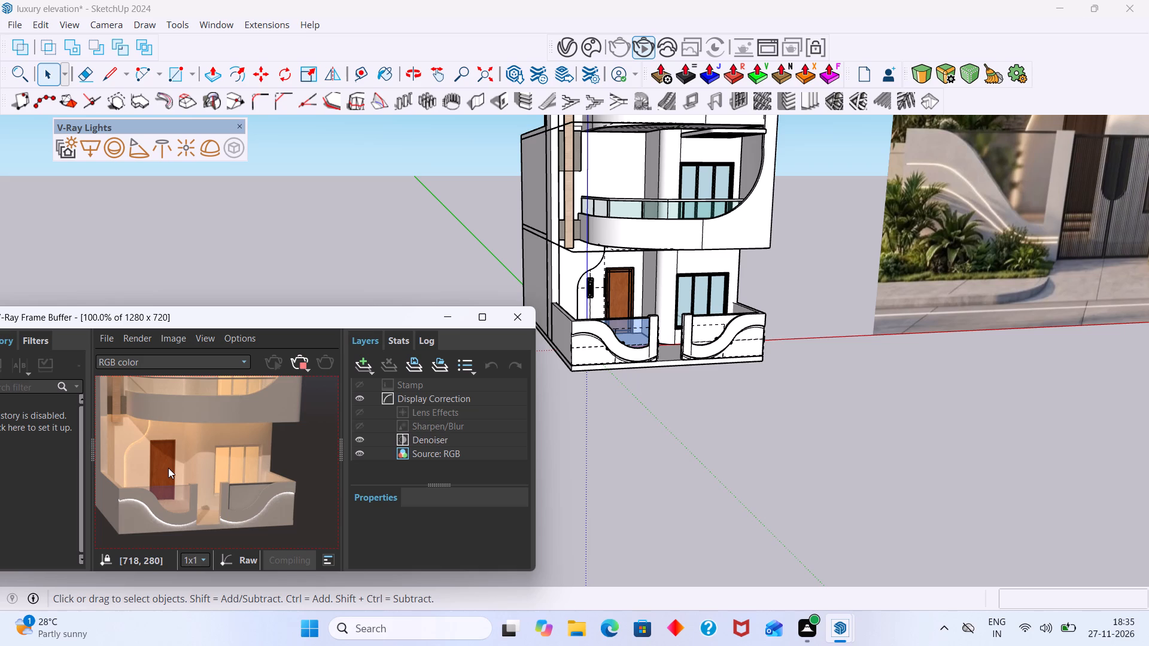
Check the boundary-wall light strips and overall facade glow in the interactive render, close up and from farther out.
scroll(326, 471, down, 2)
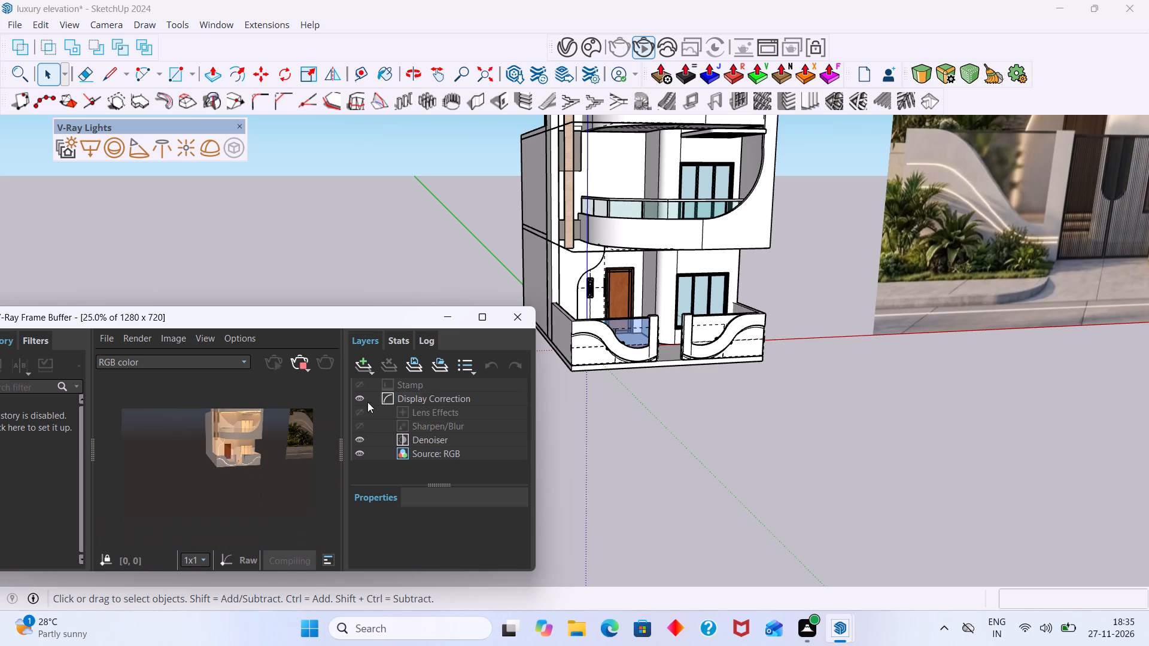
scroll(260, 425, up, 1)
middle_drag(257, 447, 262, 480)
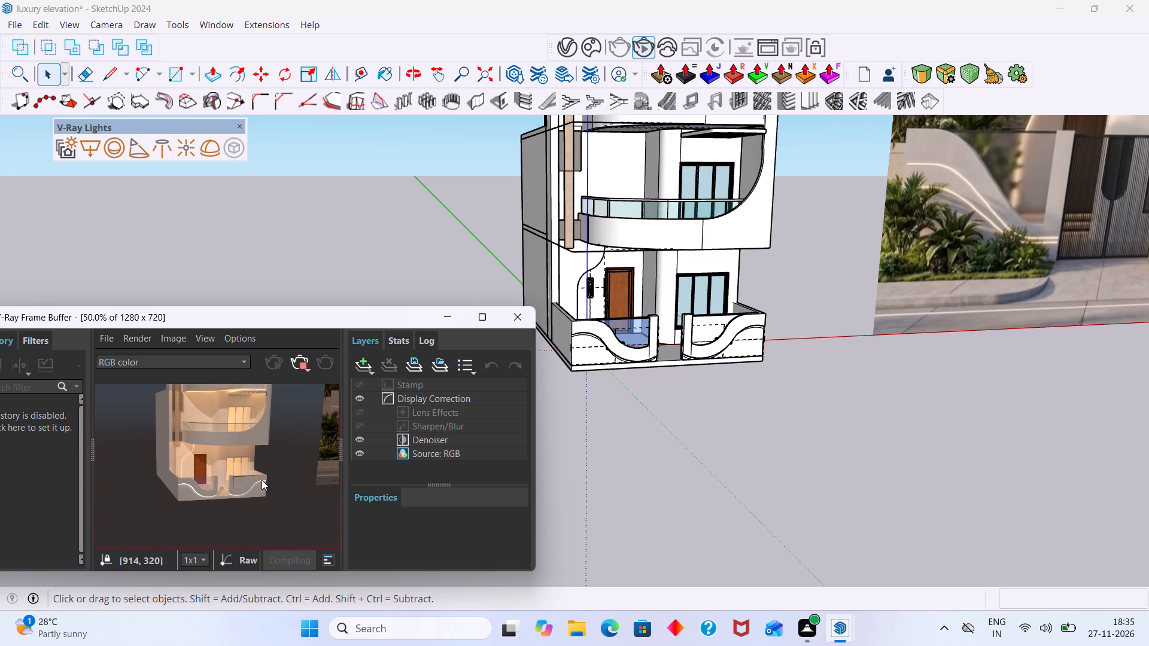
middle_drag(262, 480, 264, 480)
scroll(268, 480, up, 1)
middle_drag(268, 480, 294, 494)
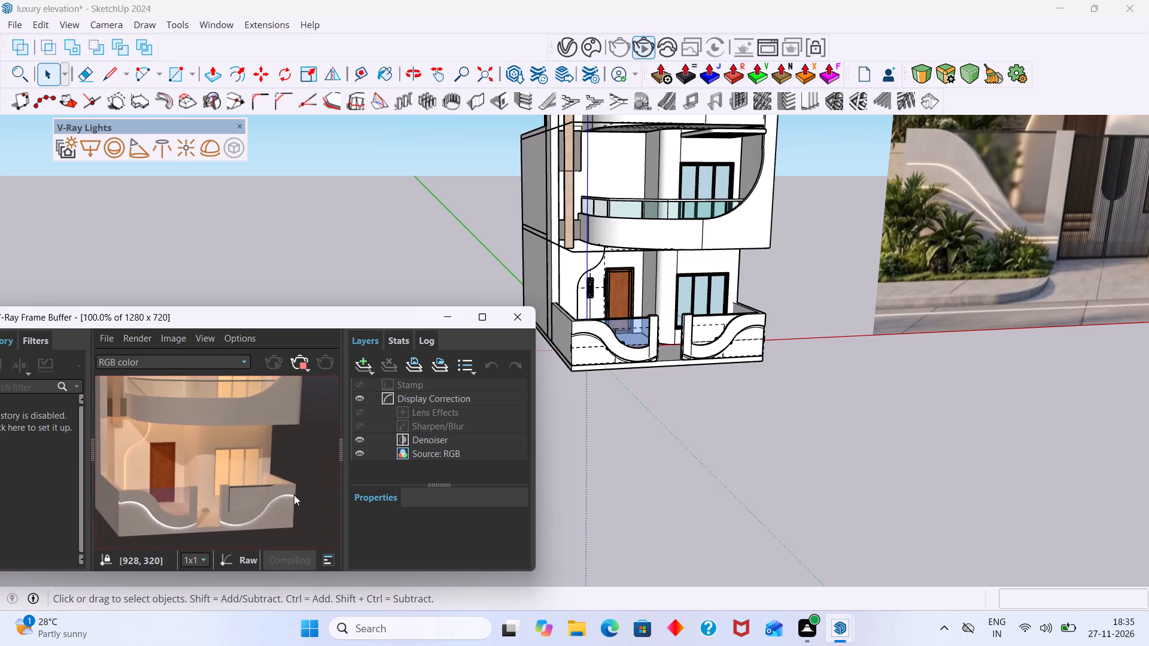
scroll(294, 495, down, 1)
middle_drag(255, 464, 255, 480)
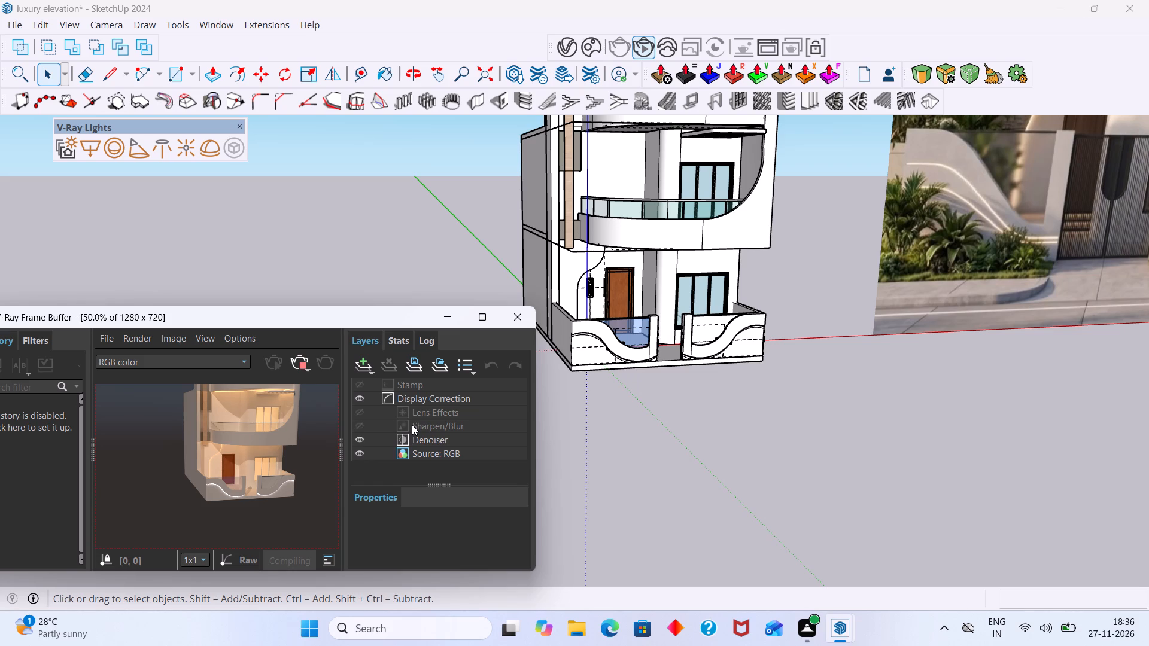
scroll(266, 385, down, 1)
scroll(247, 423, up, 1)
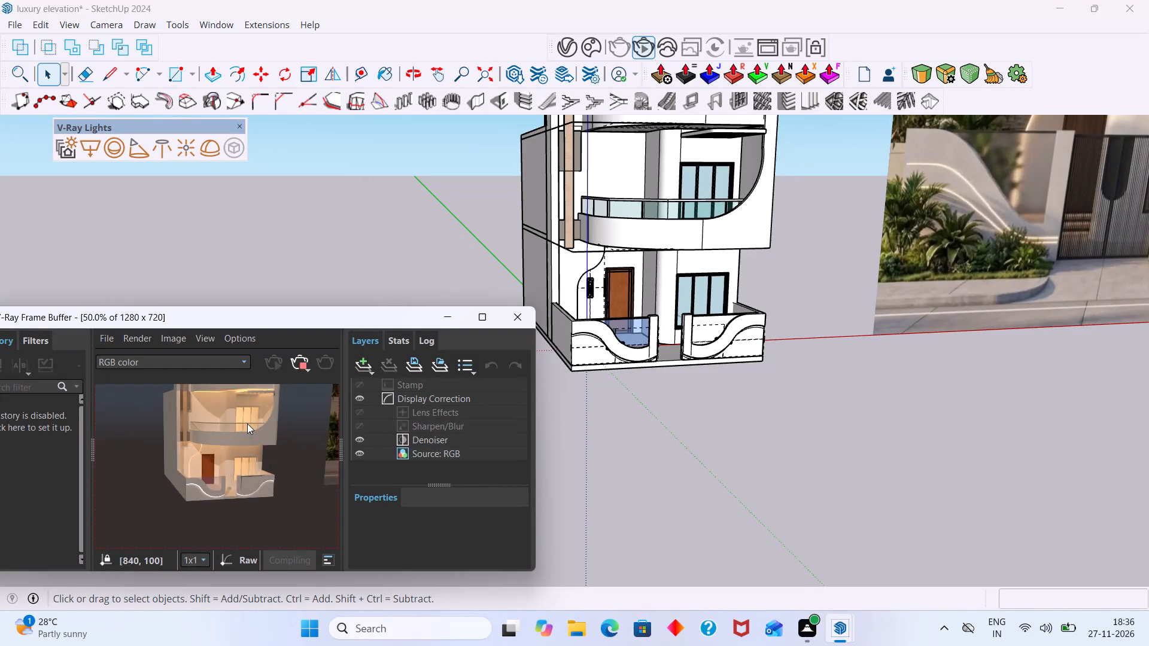
scroll(247, 423, up, 1)
middle_drag(247, 426, 250, 486)
scroll(251, 473, down, 2)
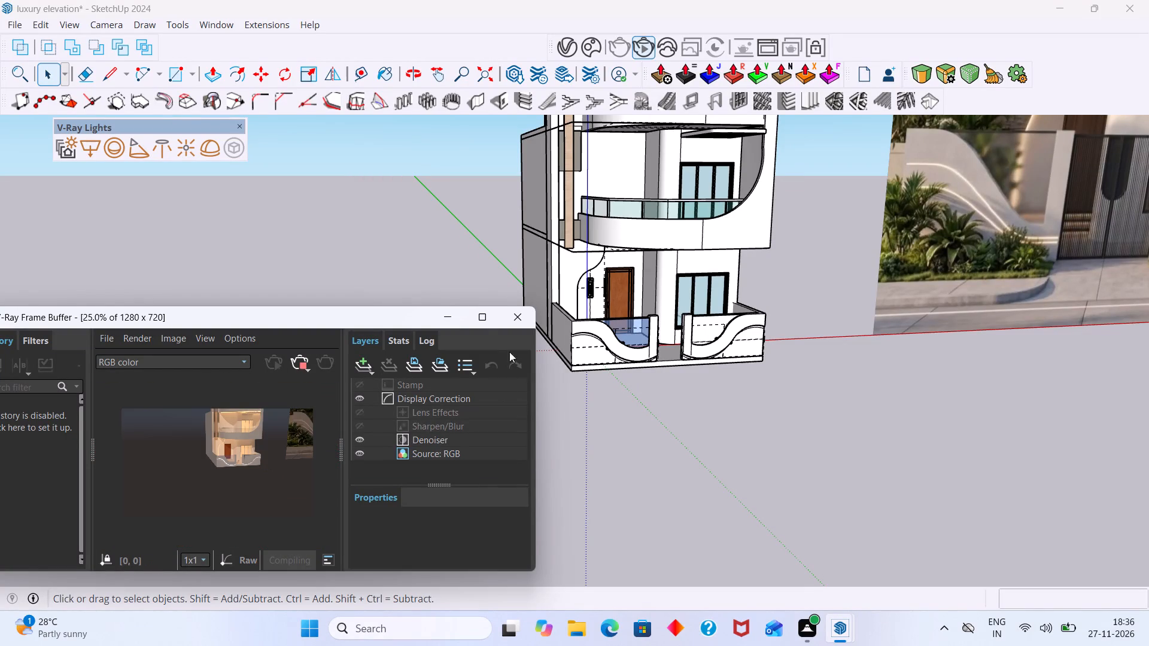
Stop the interactive render and close the V-Ray frame buffer.
click(296, 361)
click(513, 322)
Compare the house model with the reference image, looking at the boundary wall and the planting beds in front of it.
scroll(595, 321, down, 4)
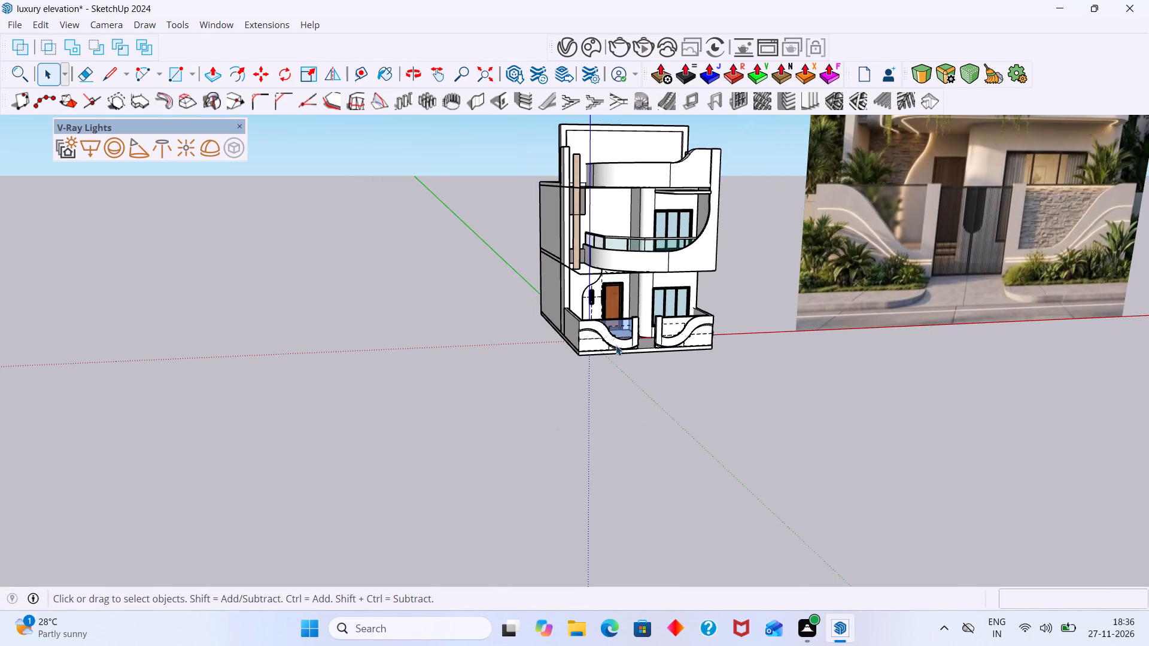
middle_drag(608, 338, 393, 392)
scroll(545, 373, down, 3)
middle_drag(590, 394, 662, 391)
middle_drag(661, 388, 507, 438)
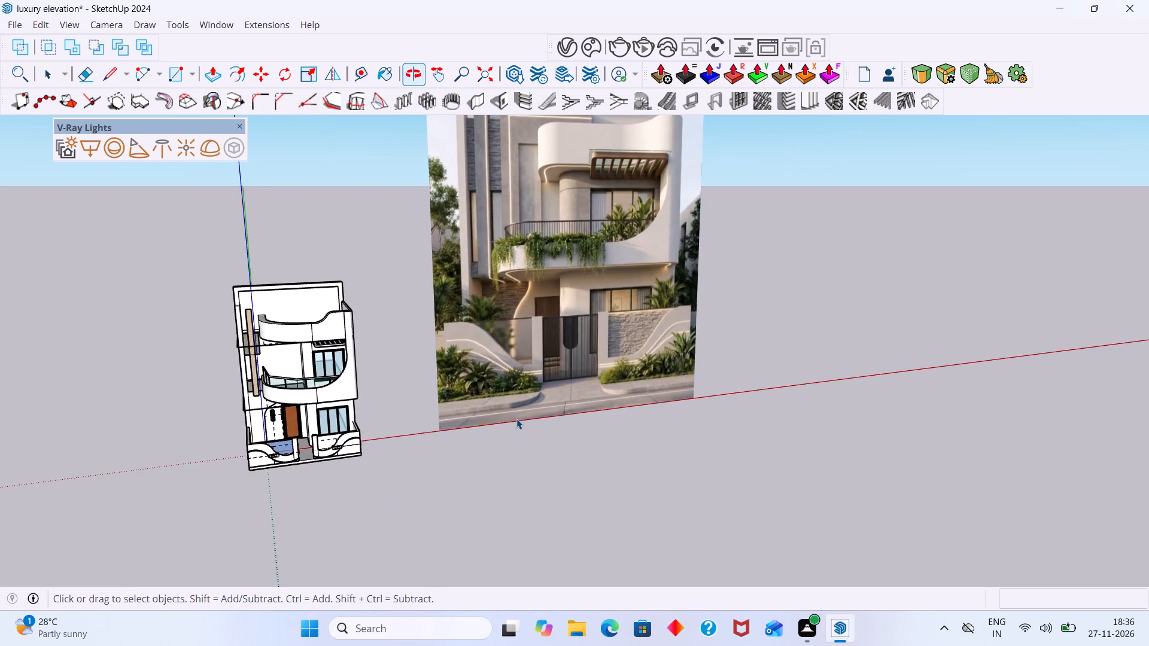
scroll(516, 419, down, 3)
middle_drag(512, 410, 507, 361)
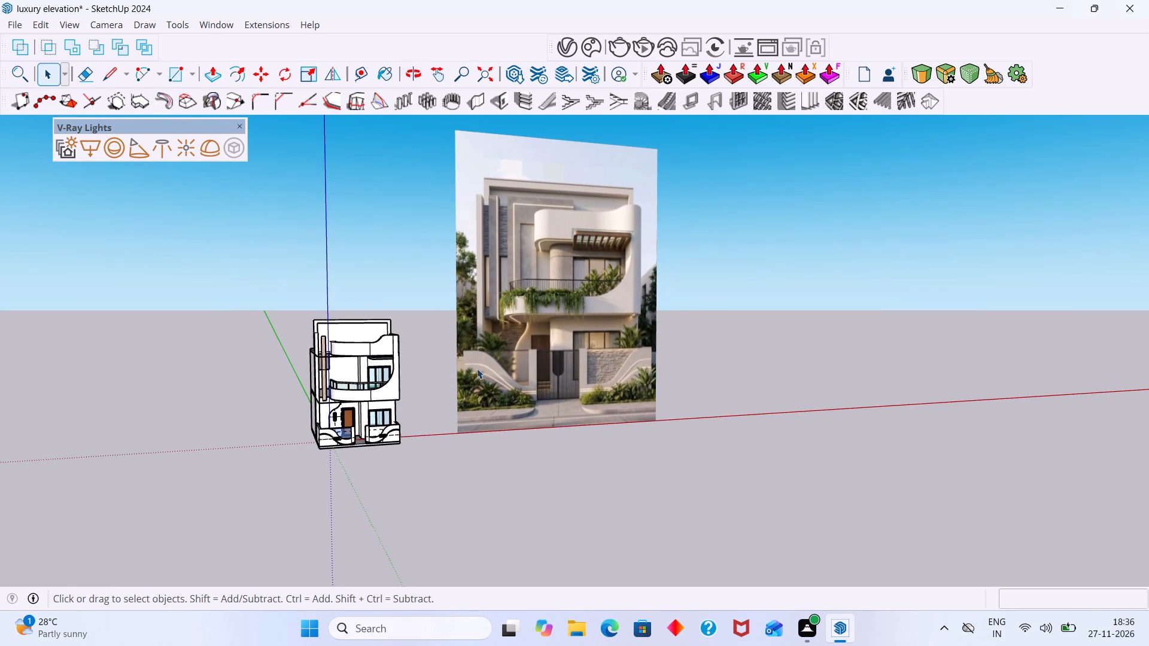
scroll(428, 368, up, 4)
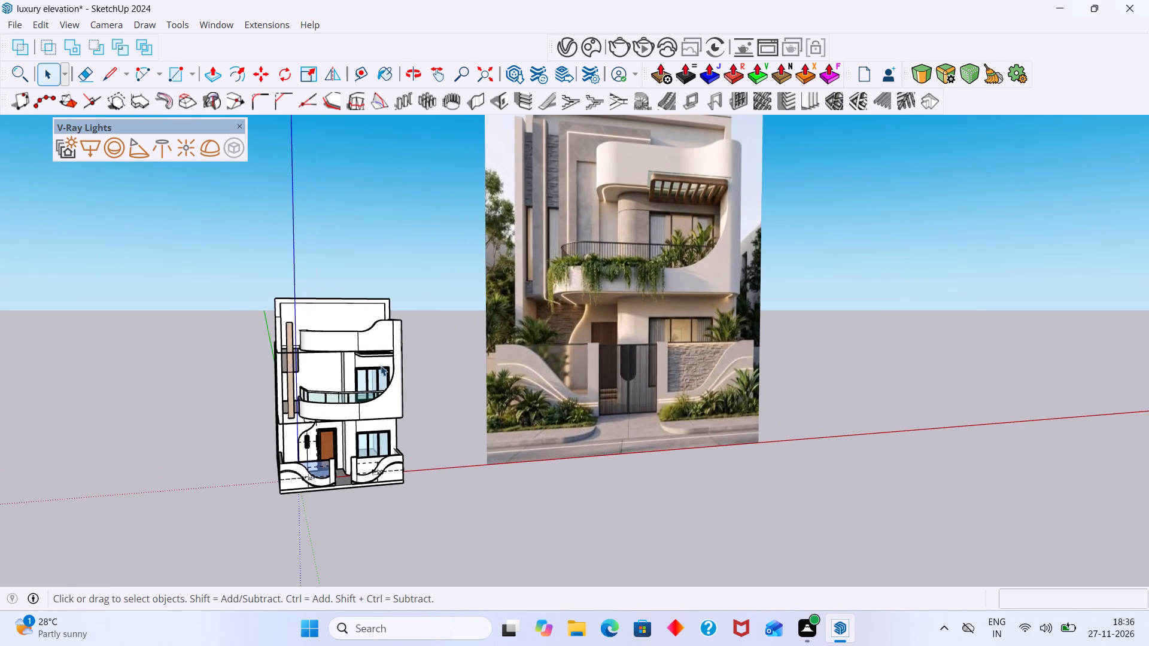
scroll(382, 368, down, 2)
scroll(300, 400, up, 2)
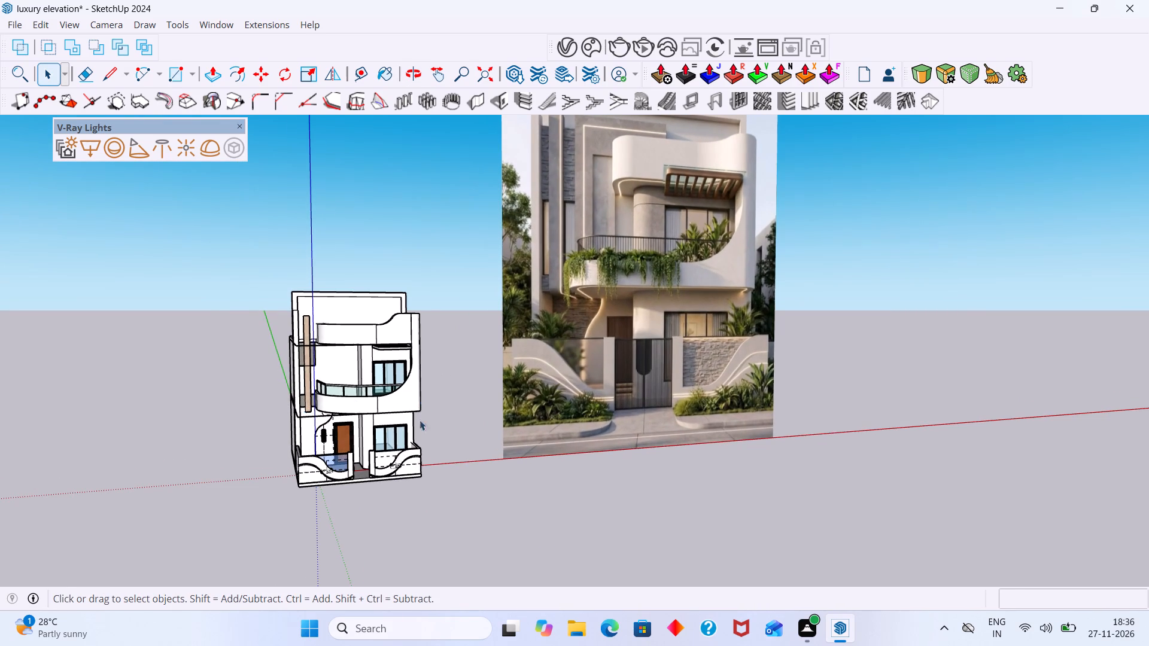
middle_drag(431, 453, 445, 470)
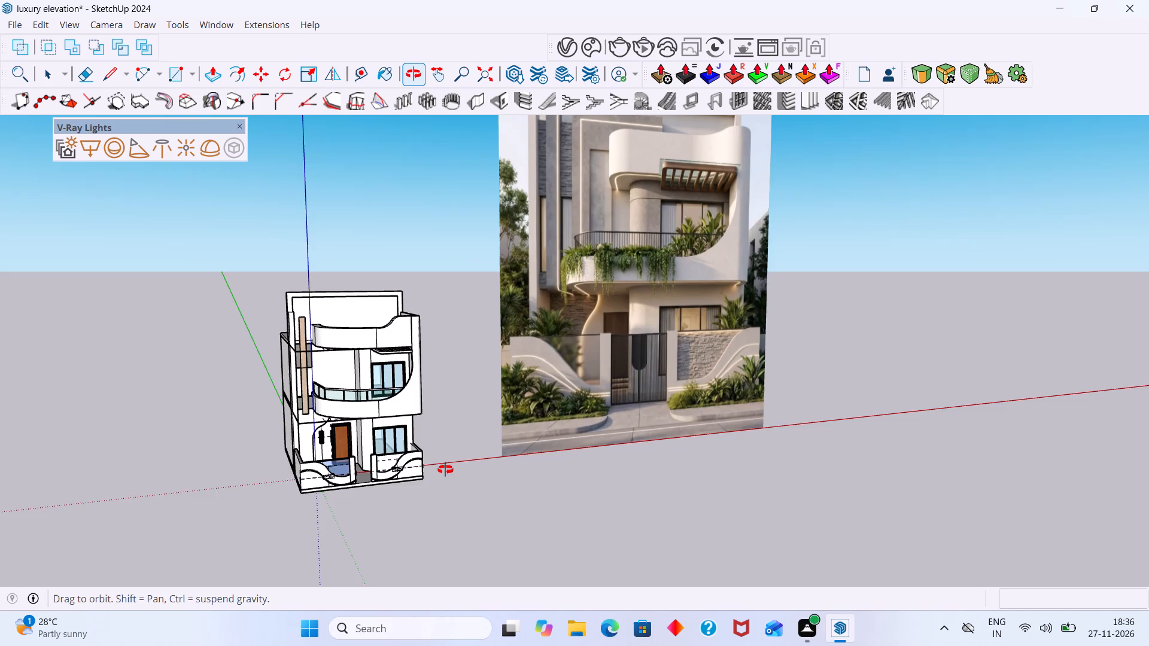
middle_drag(445, 470, 314, 519)
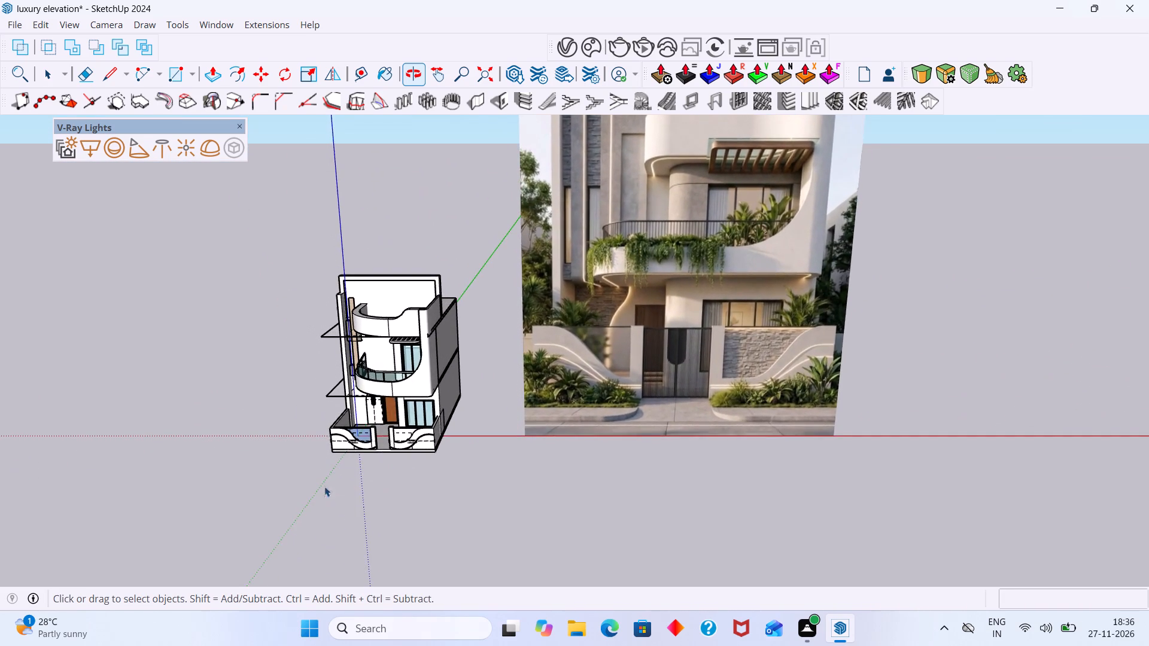
Draw a ground rectangle about 7' 10" by 2' 4" from the plinth's outer corner, in front of the left boundary wall.
scroll(332, 470, up, 12)
middle_drag(403, 438, 464, 455)
scroll(438, 467, up, 3)
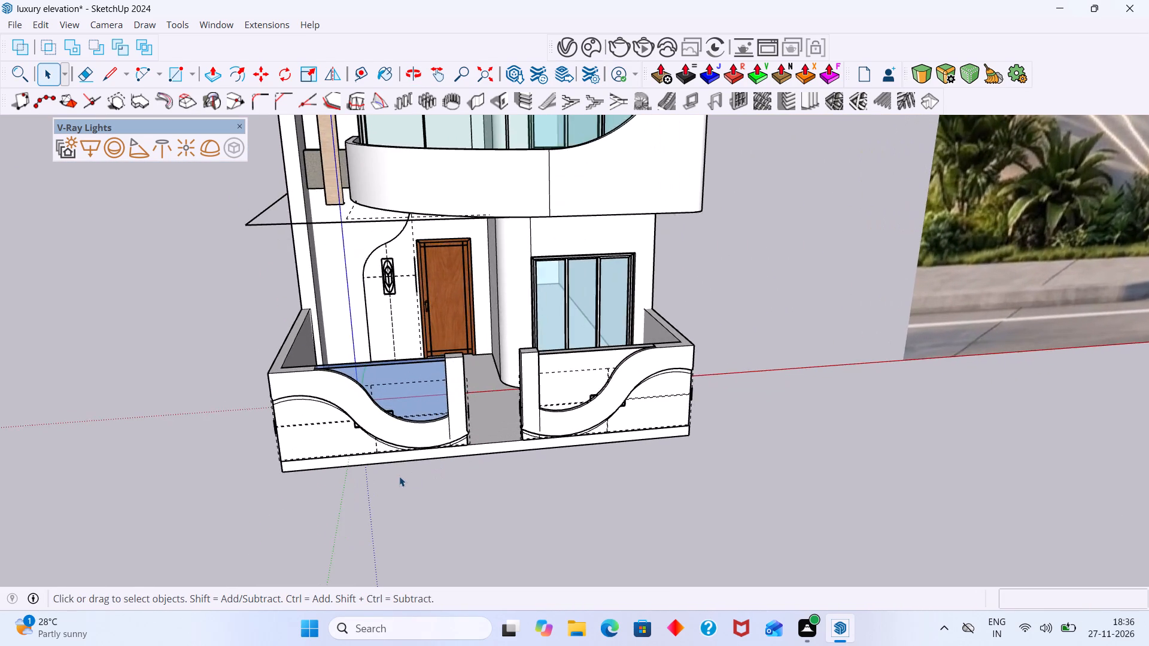
scroll(395, 476, up, 2)
key(r)
scroll(276, 486, up, 5)
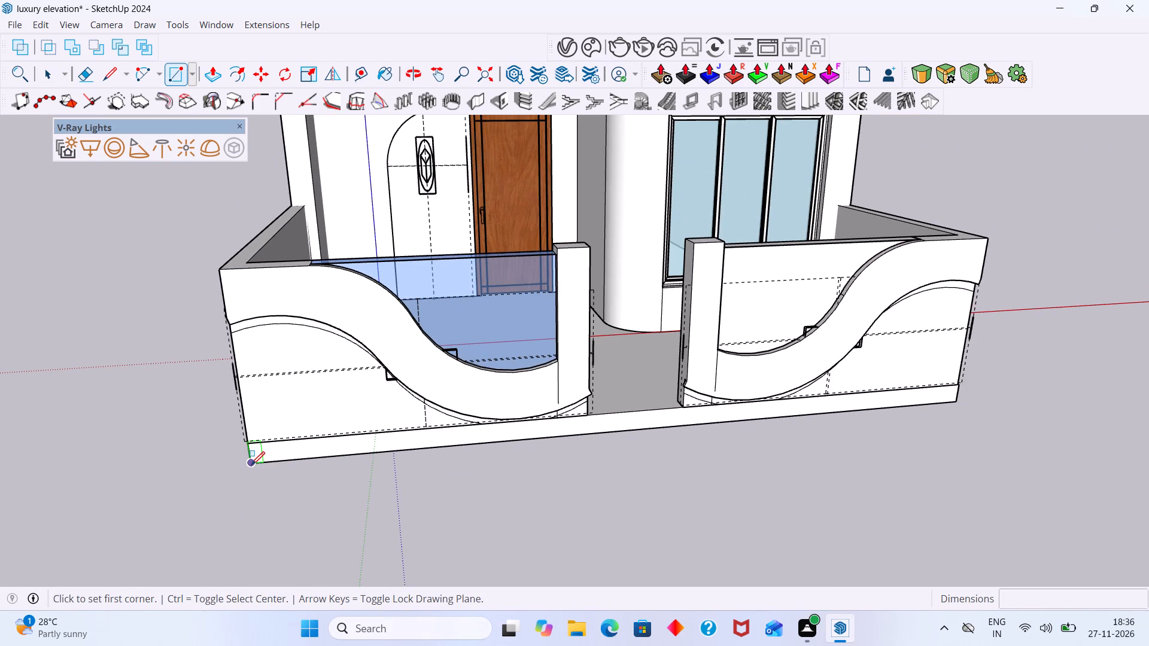
click(251, 465)
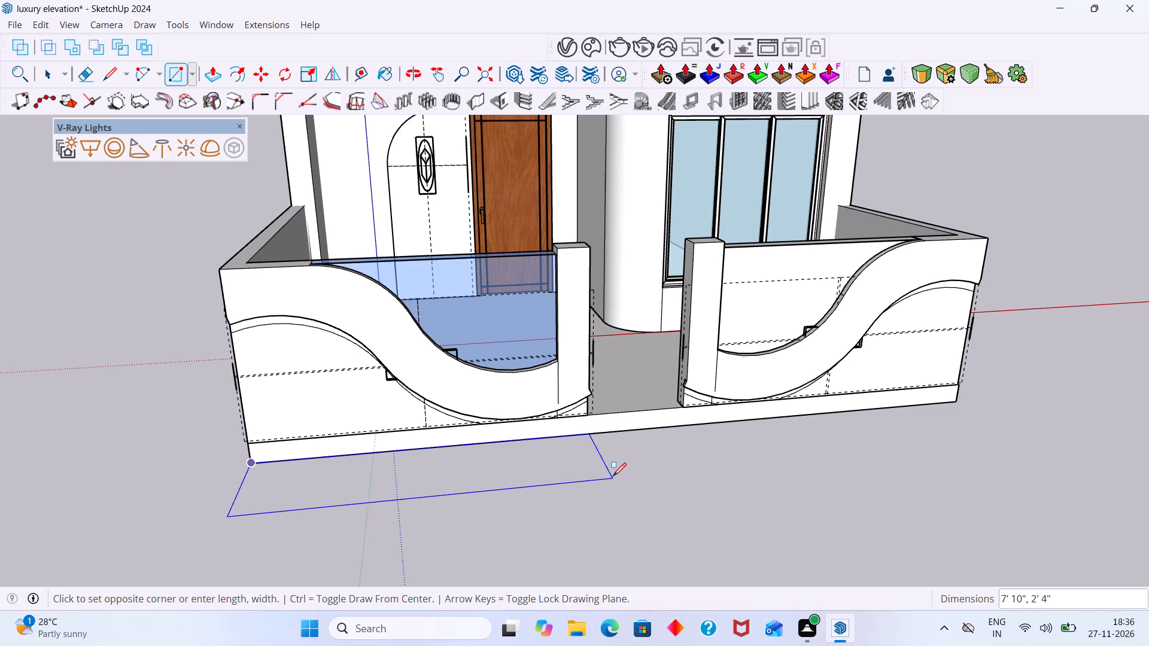
click(613, 476)
key(space)
Make the new rectangle's face and its edges a group.
click(533, 465)
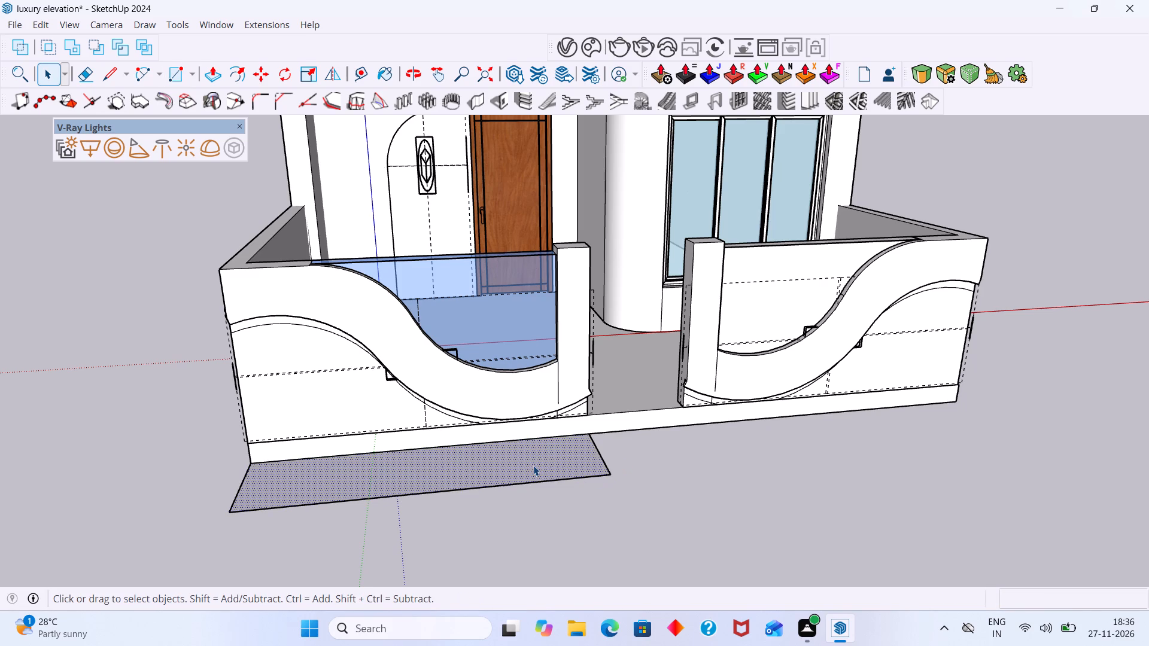
double_click(533, 465)
right_click(534, 465)
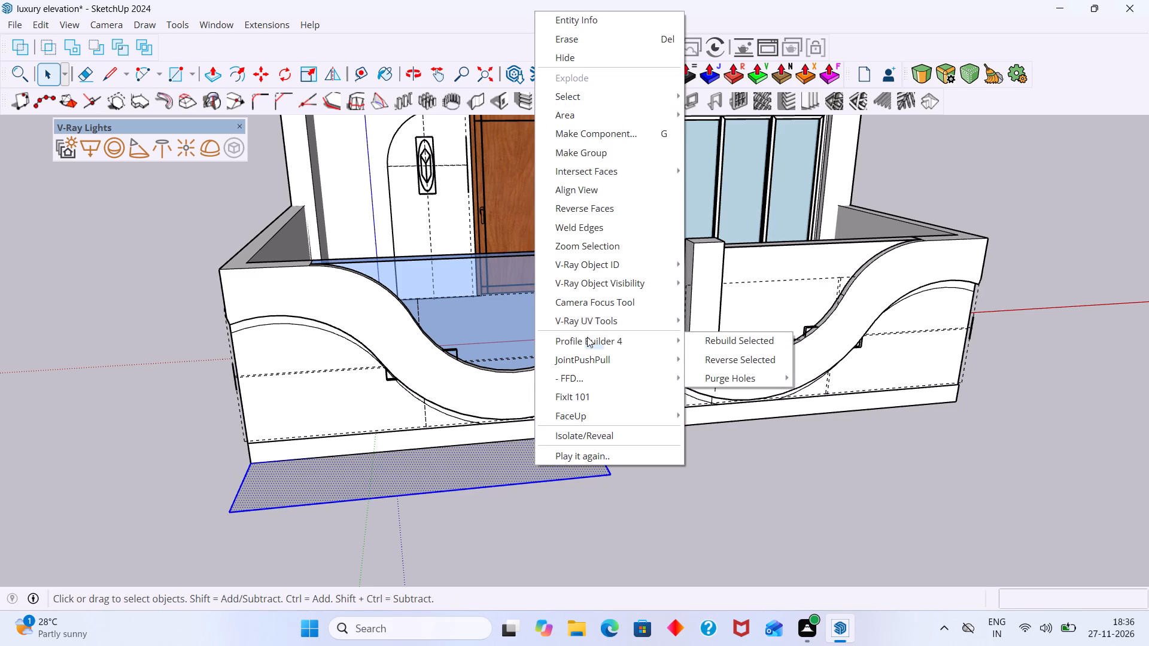
click(607, 152)
Inside the group, extrude the rectangle upward 6" to the top of the plinth.
triple_click(530, 461)
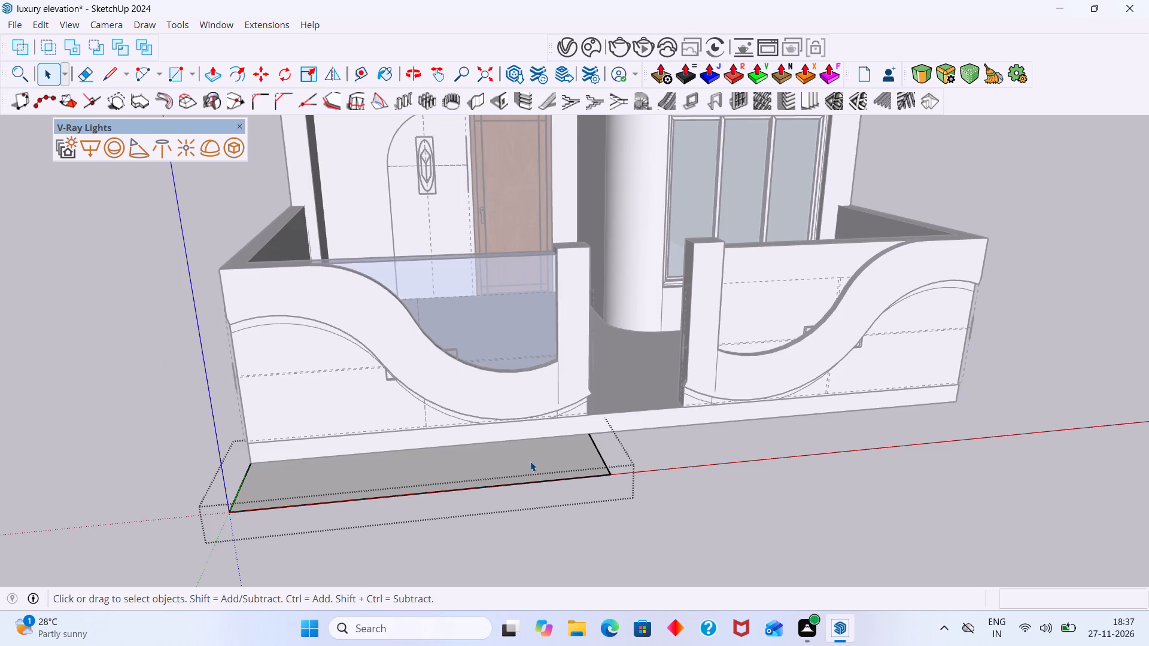
key(p)
click(530, 461)
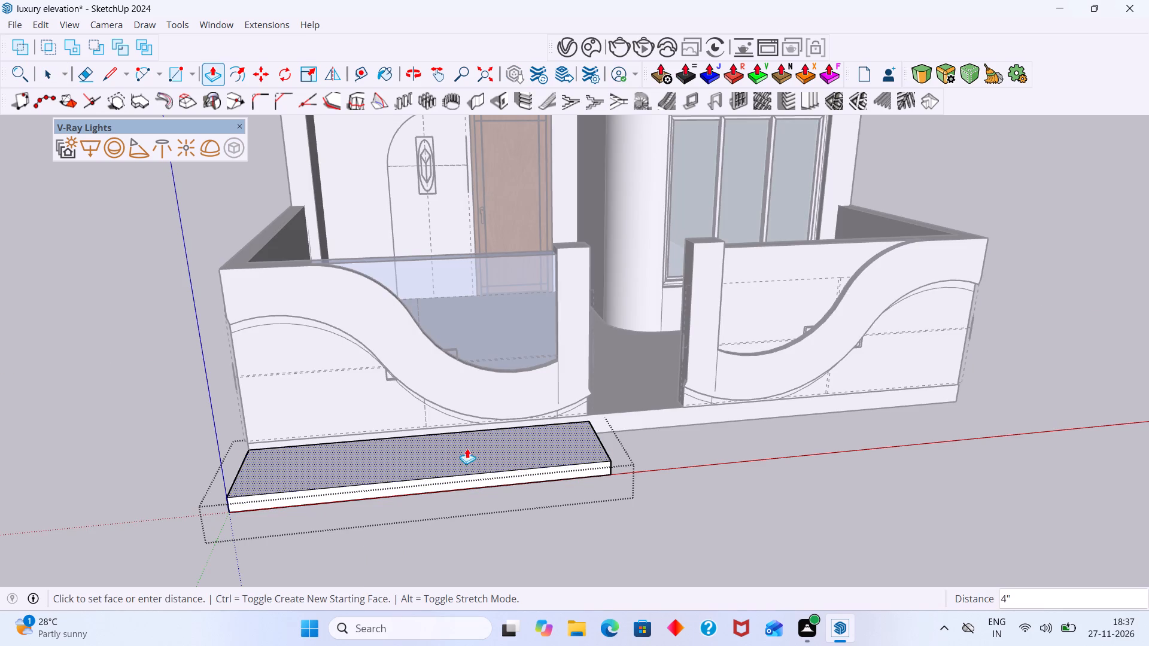
click(956, 385)
key(space)
click(1025, 472)
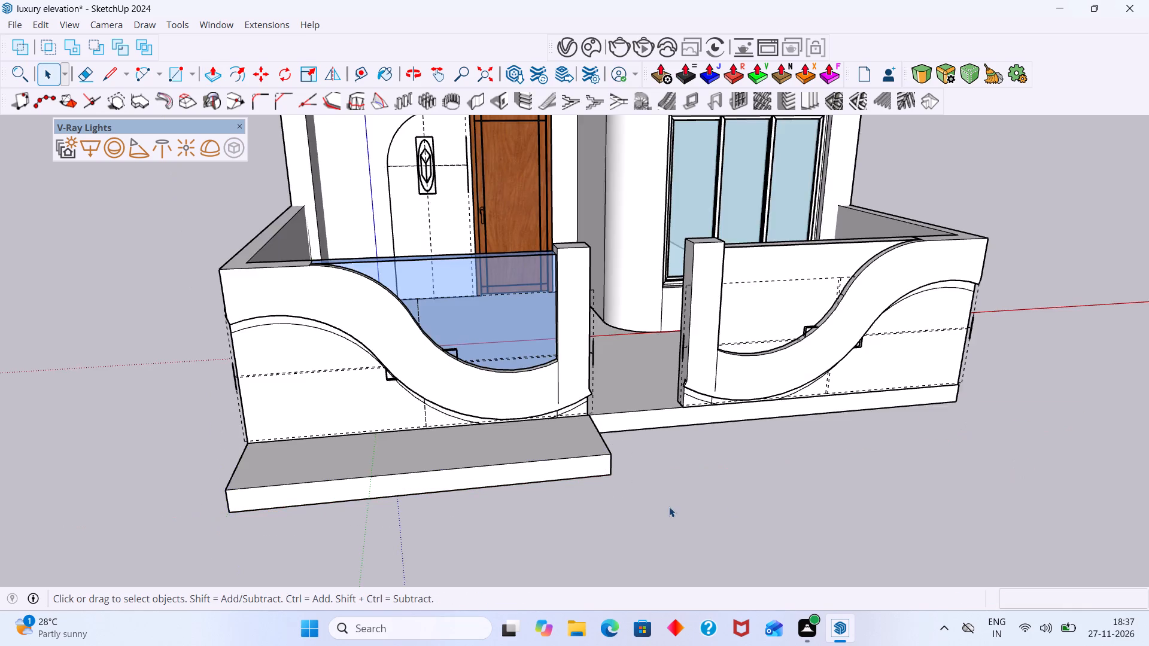
Round the slab's front vertical corner beside the gate opening with a bevel of about 10" offset and 6 segments.
middle_drag(633, 499, 474, 496)
scroll(486, 455, up, 9)
click(482, 452)
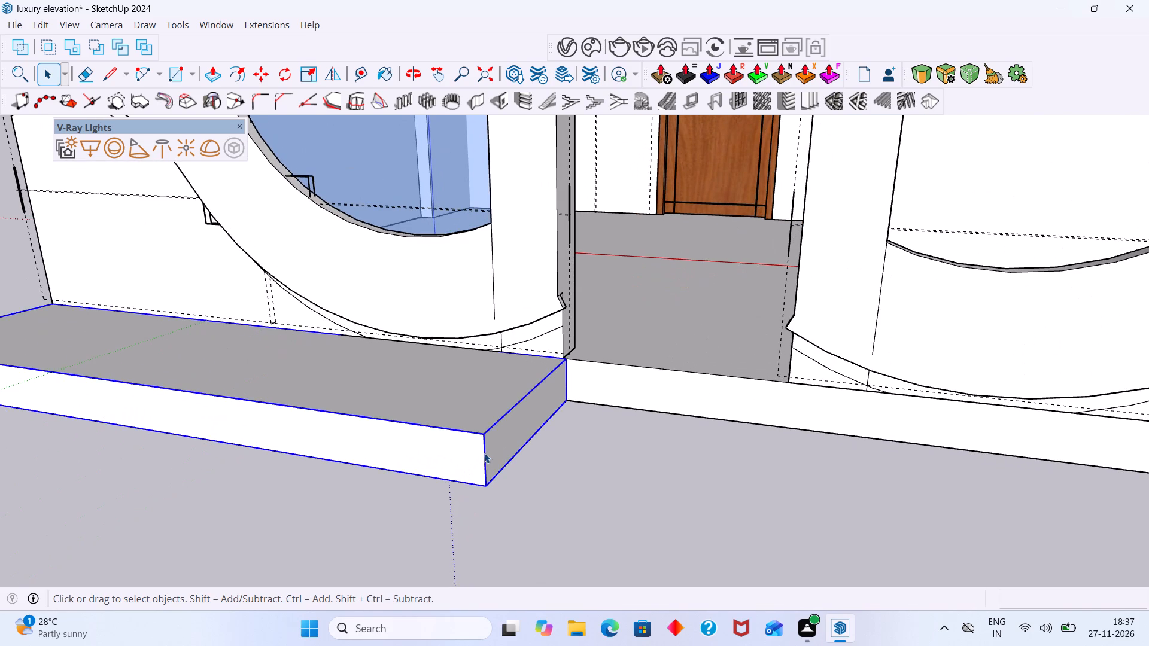
click(487, 453)
click(487, 453)
click(487, 453)
click(484, 456)
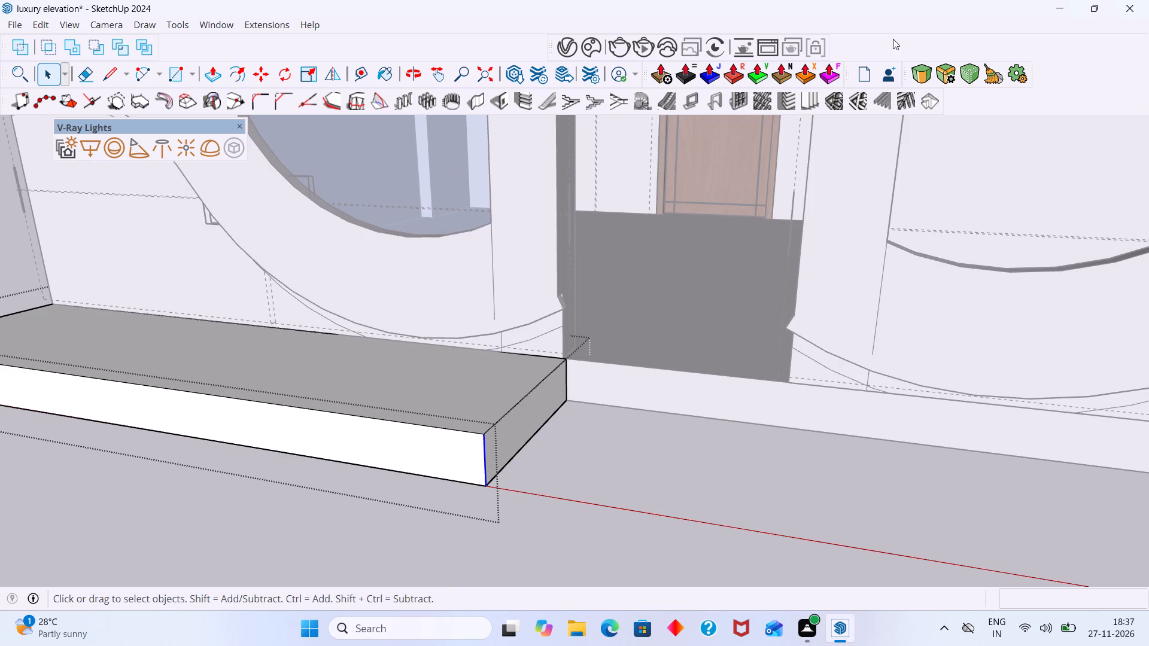
click(919, 71)
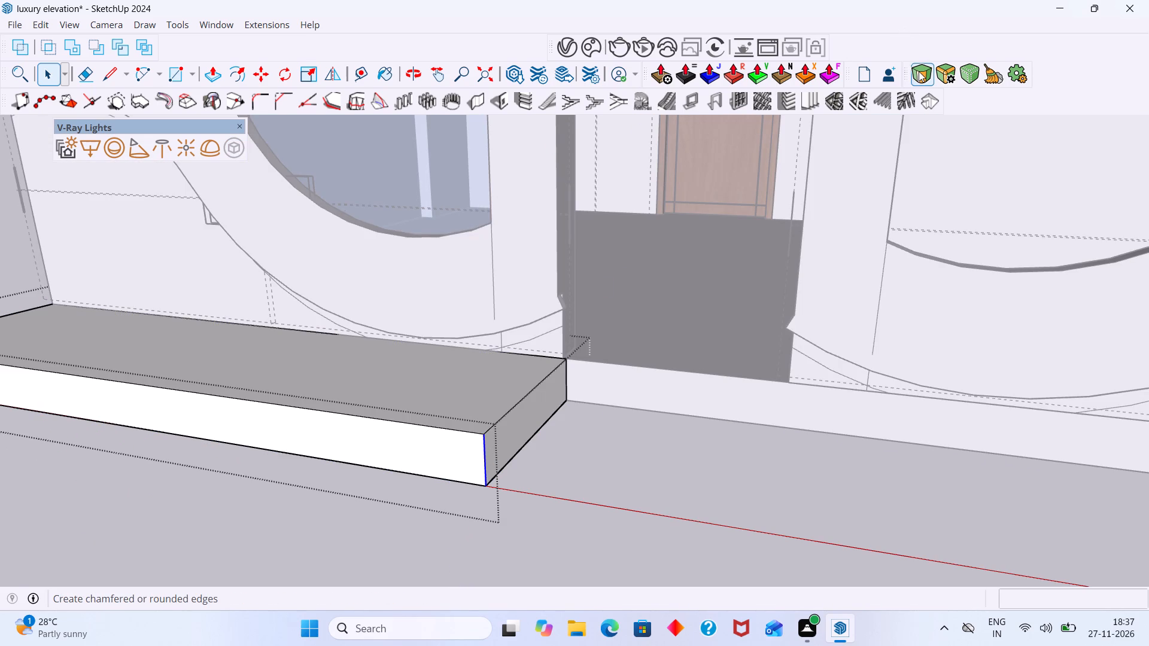
click(484, 458)
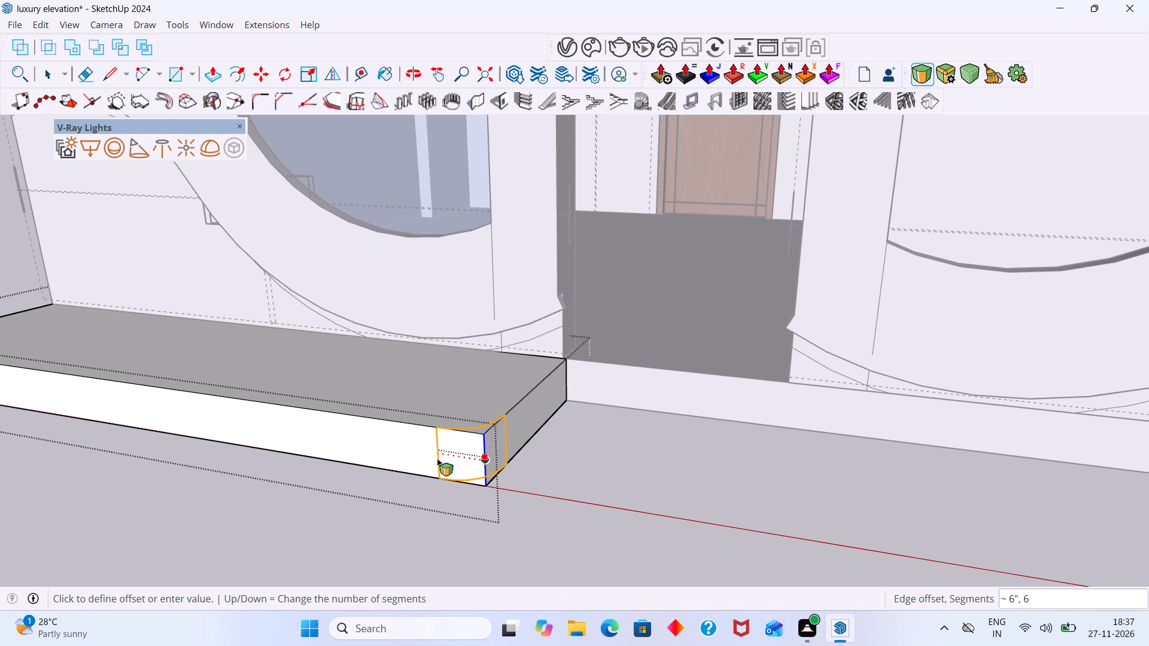
scroll(421, 465, up, 1)
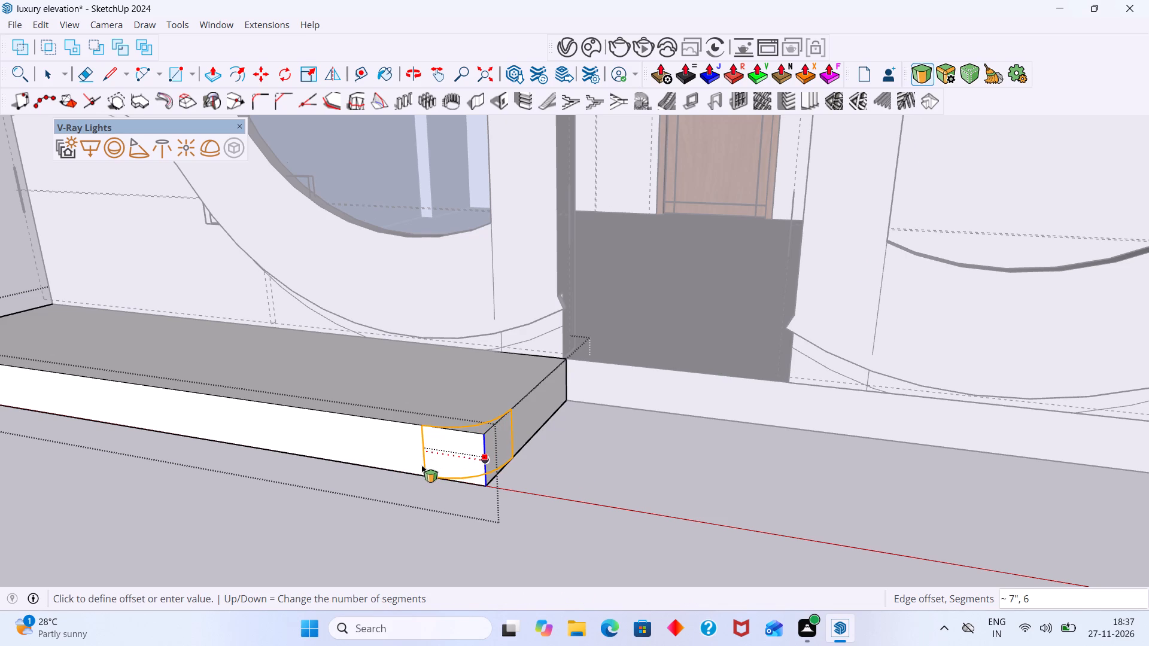
scroll(421, 465, up, 5)
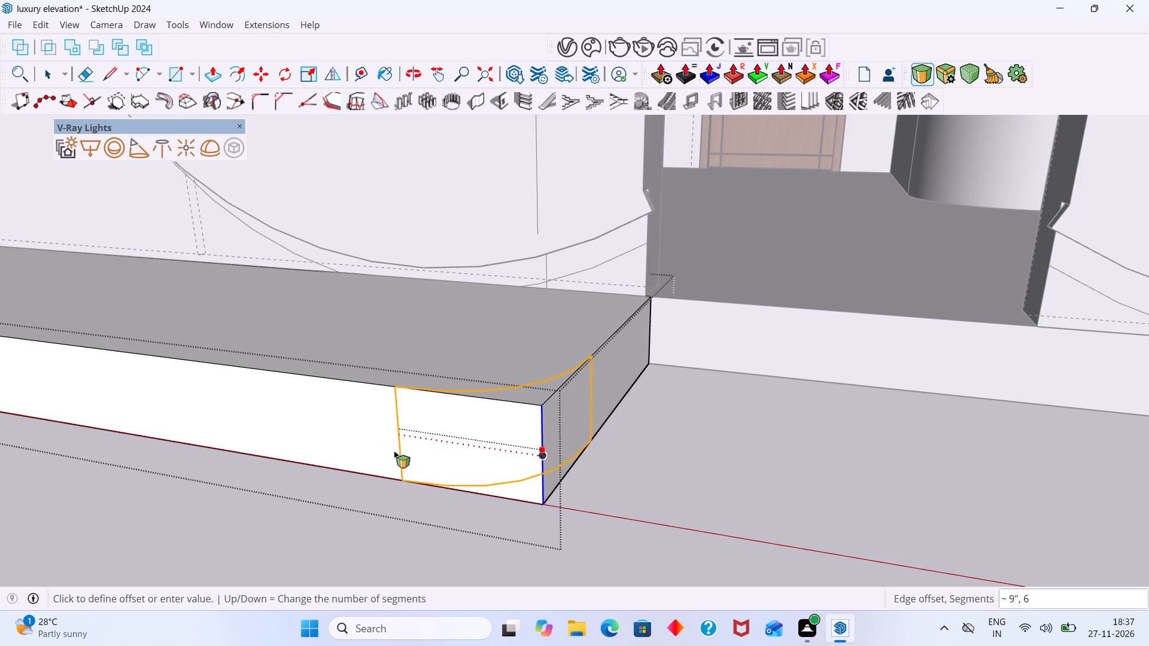
click(384, 451)
scroll(534, 440, down, 3)
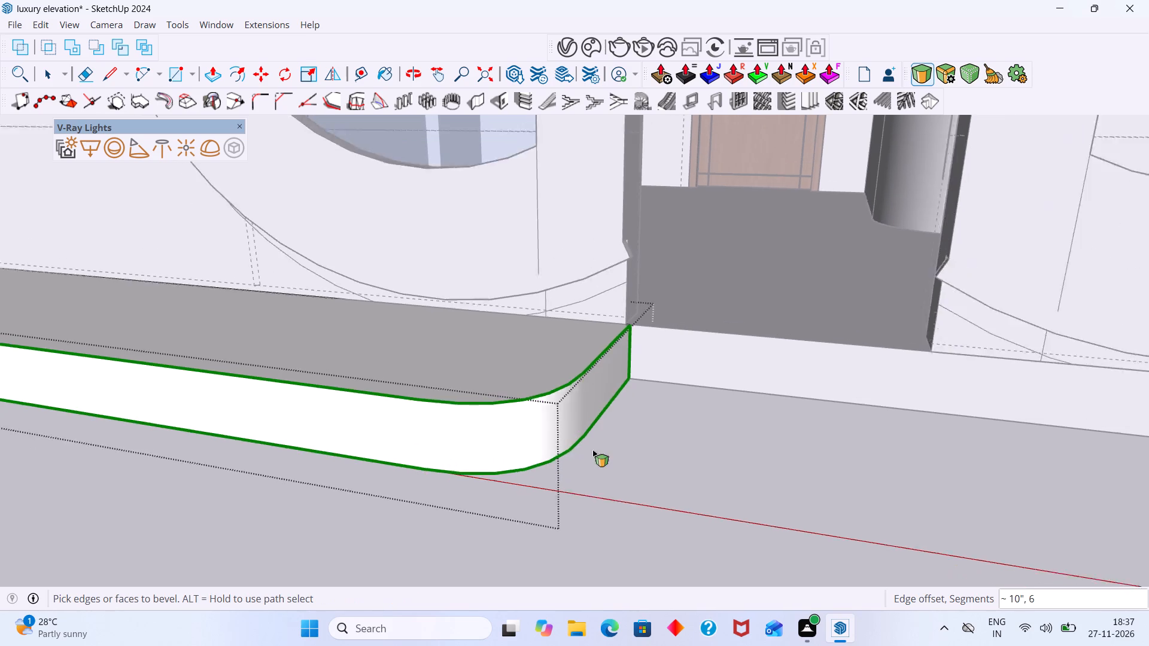
scroll(592, 450, down, 20)
scroll(592, 450, down, 6)
key(space)
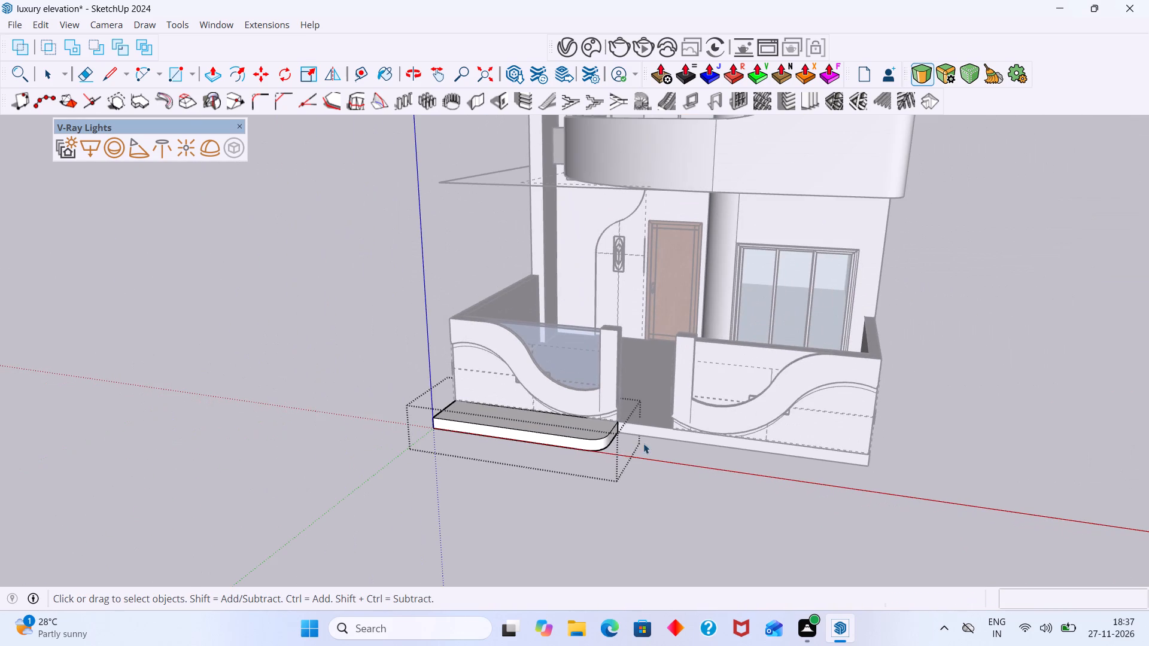
shift+middle_drag(735, 430, 493, 407)
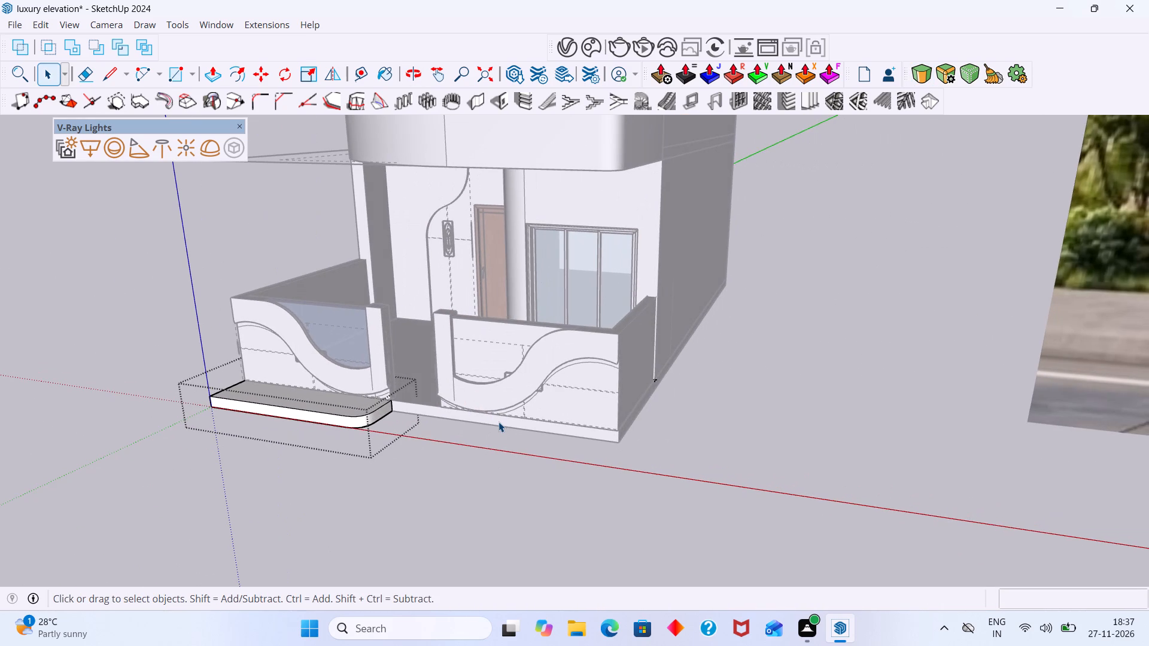
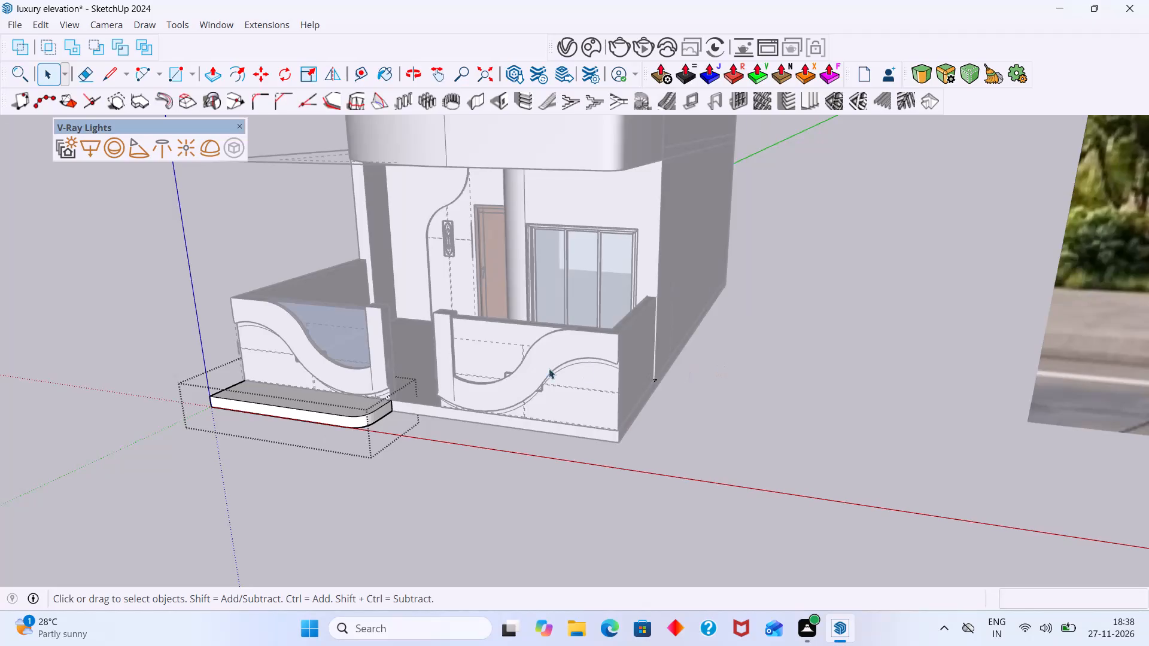
Finish editing the rounded slab group in front of the boundary wall.
scroll(522, 368, up, 1)
click(822, 310)
scroll(768, 300, down, 6)
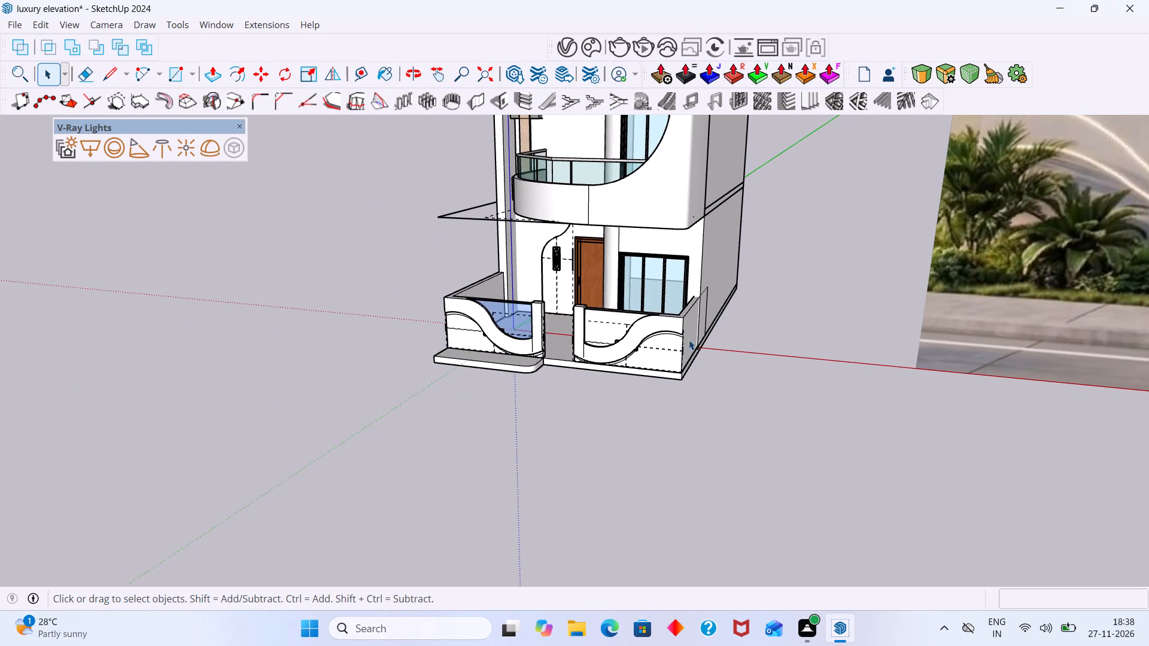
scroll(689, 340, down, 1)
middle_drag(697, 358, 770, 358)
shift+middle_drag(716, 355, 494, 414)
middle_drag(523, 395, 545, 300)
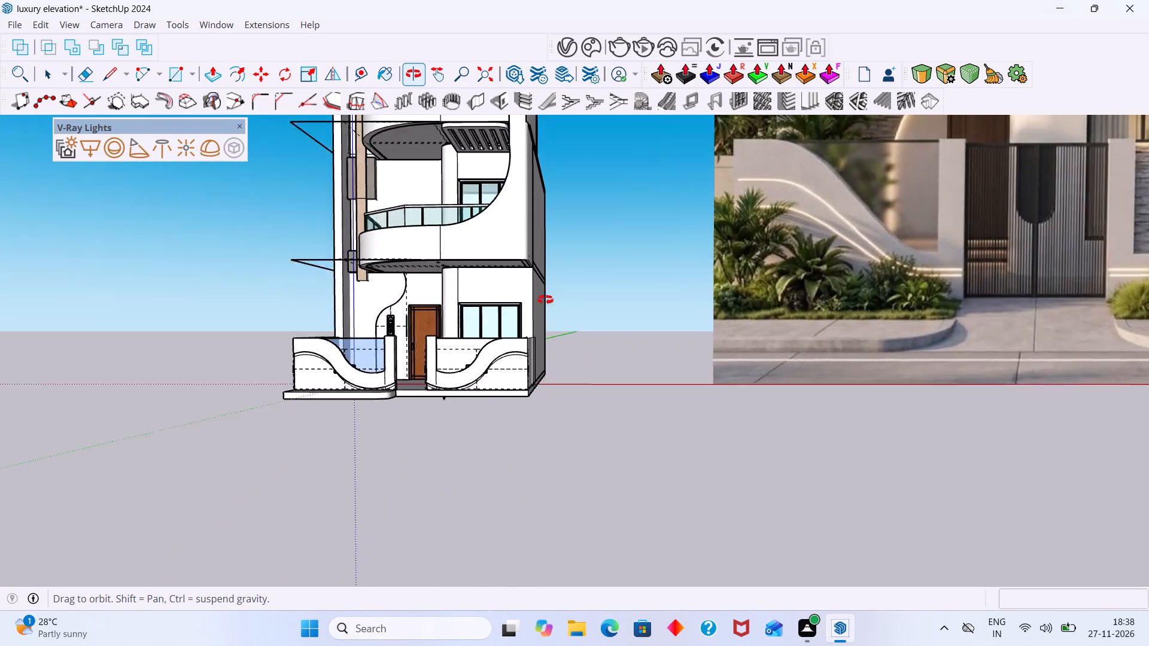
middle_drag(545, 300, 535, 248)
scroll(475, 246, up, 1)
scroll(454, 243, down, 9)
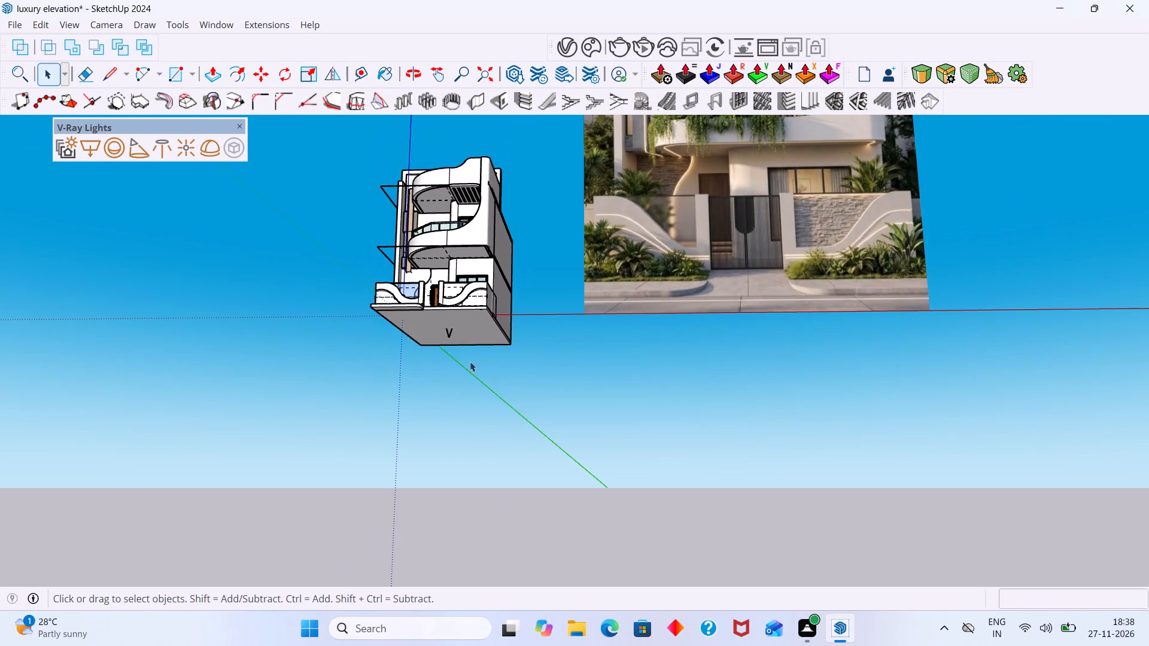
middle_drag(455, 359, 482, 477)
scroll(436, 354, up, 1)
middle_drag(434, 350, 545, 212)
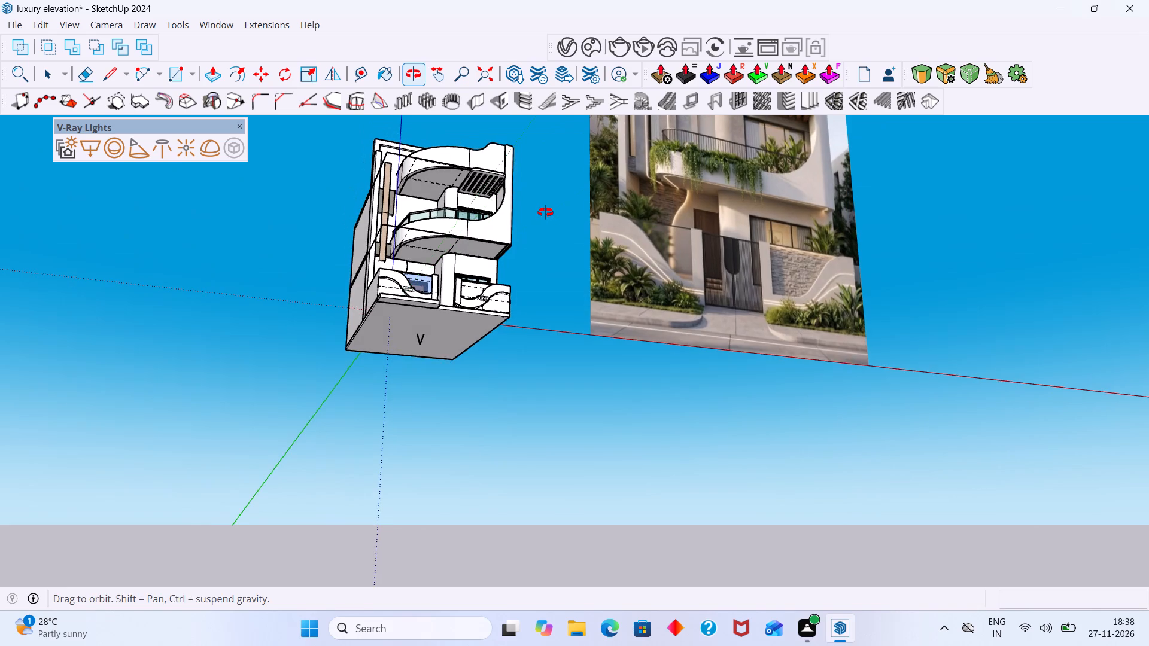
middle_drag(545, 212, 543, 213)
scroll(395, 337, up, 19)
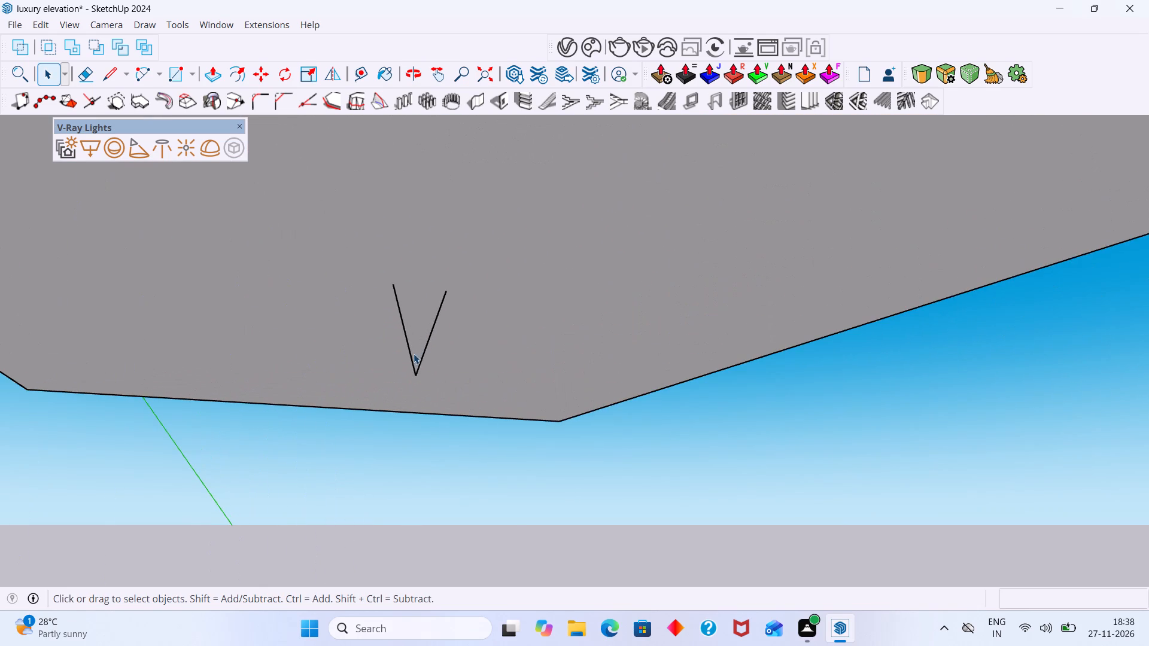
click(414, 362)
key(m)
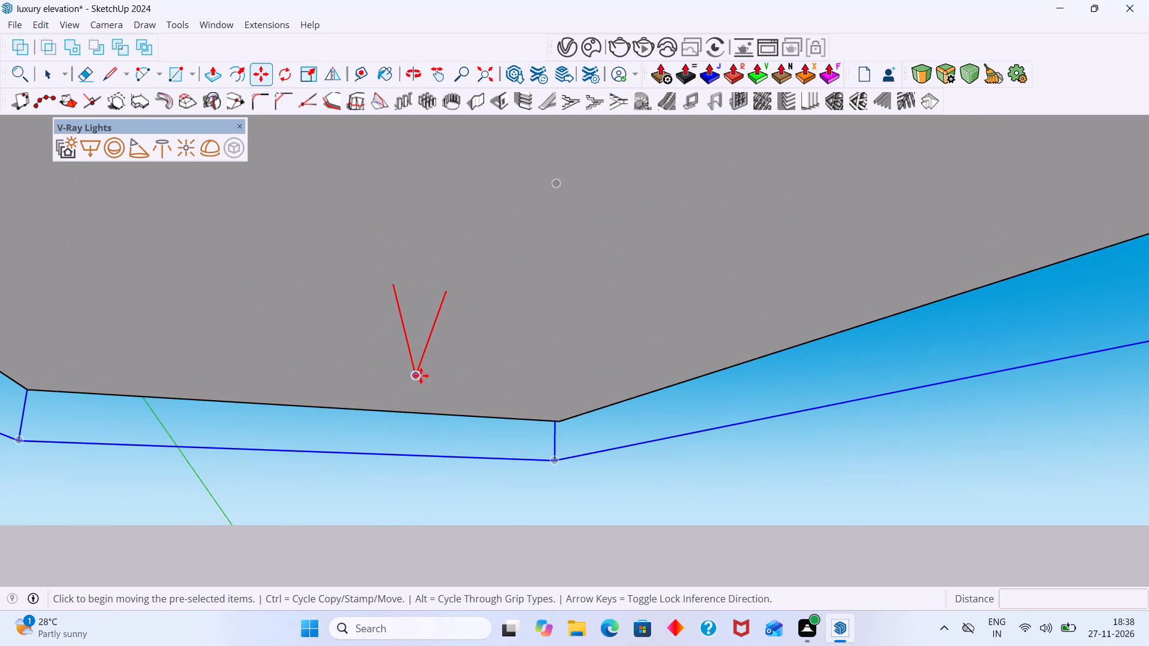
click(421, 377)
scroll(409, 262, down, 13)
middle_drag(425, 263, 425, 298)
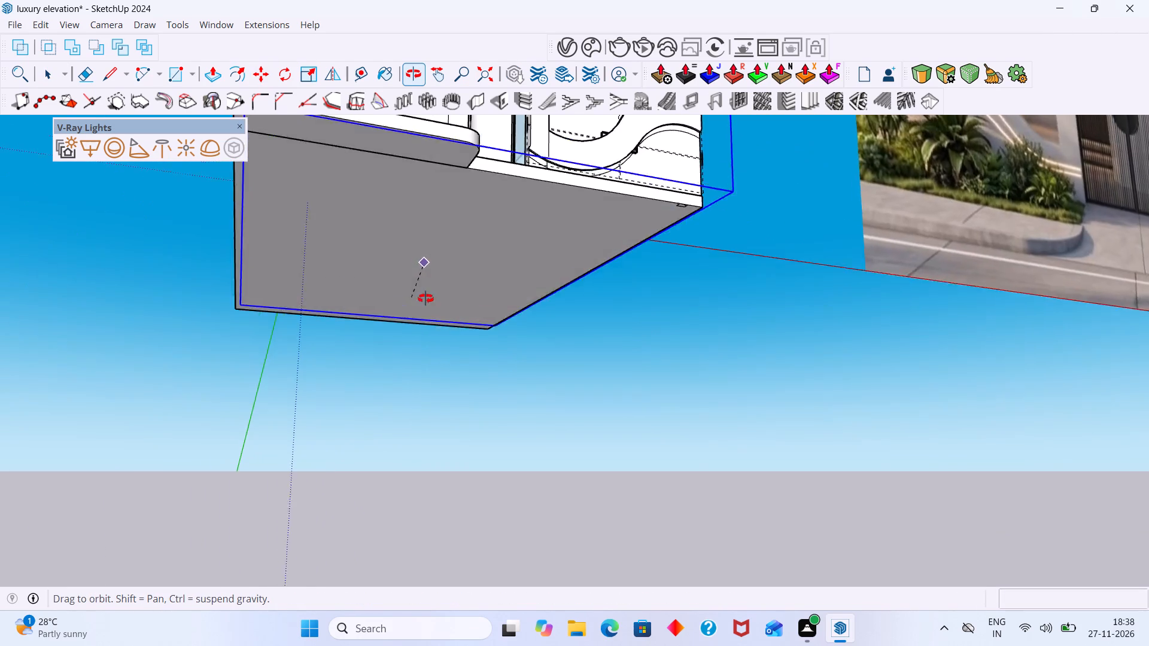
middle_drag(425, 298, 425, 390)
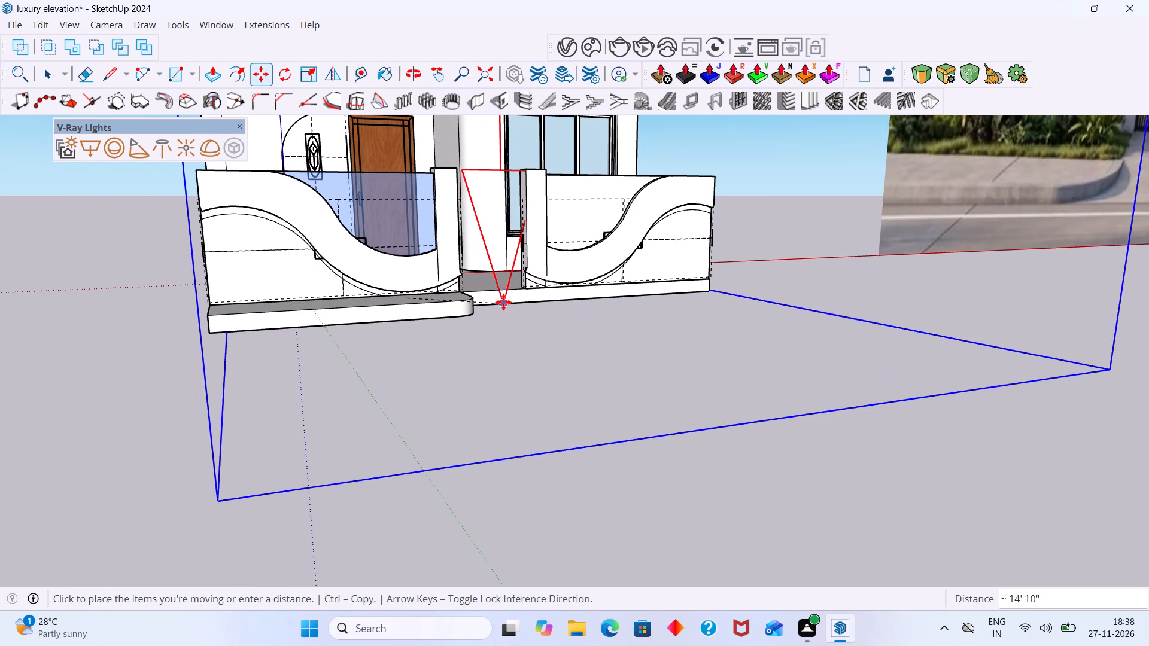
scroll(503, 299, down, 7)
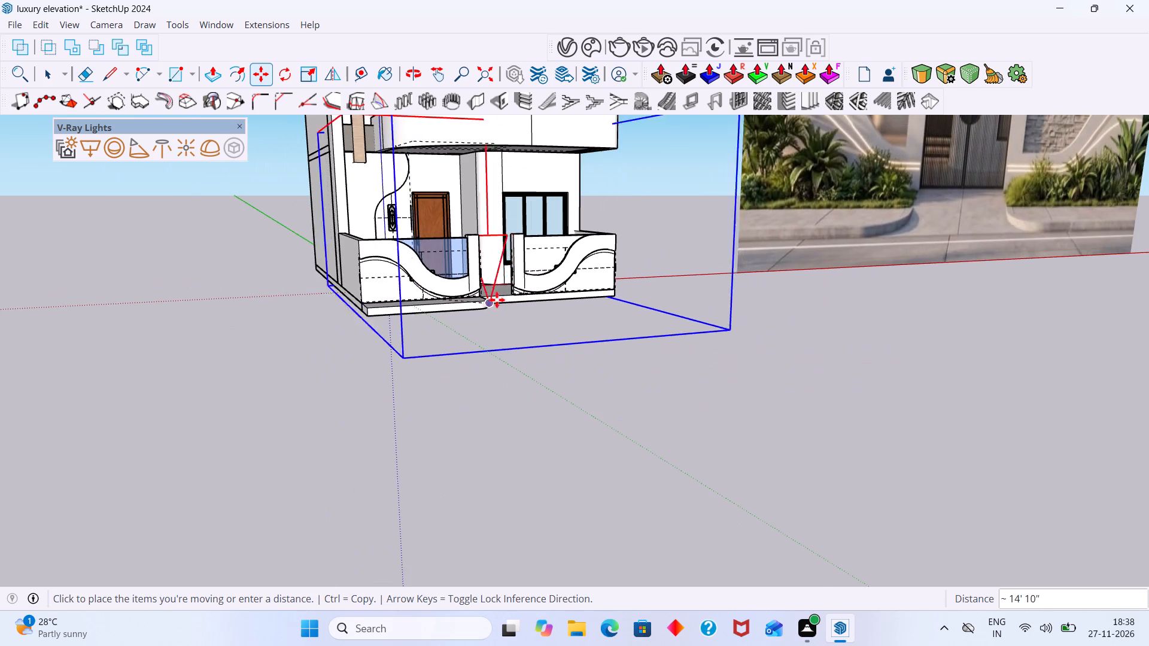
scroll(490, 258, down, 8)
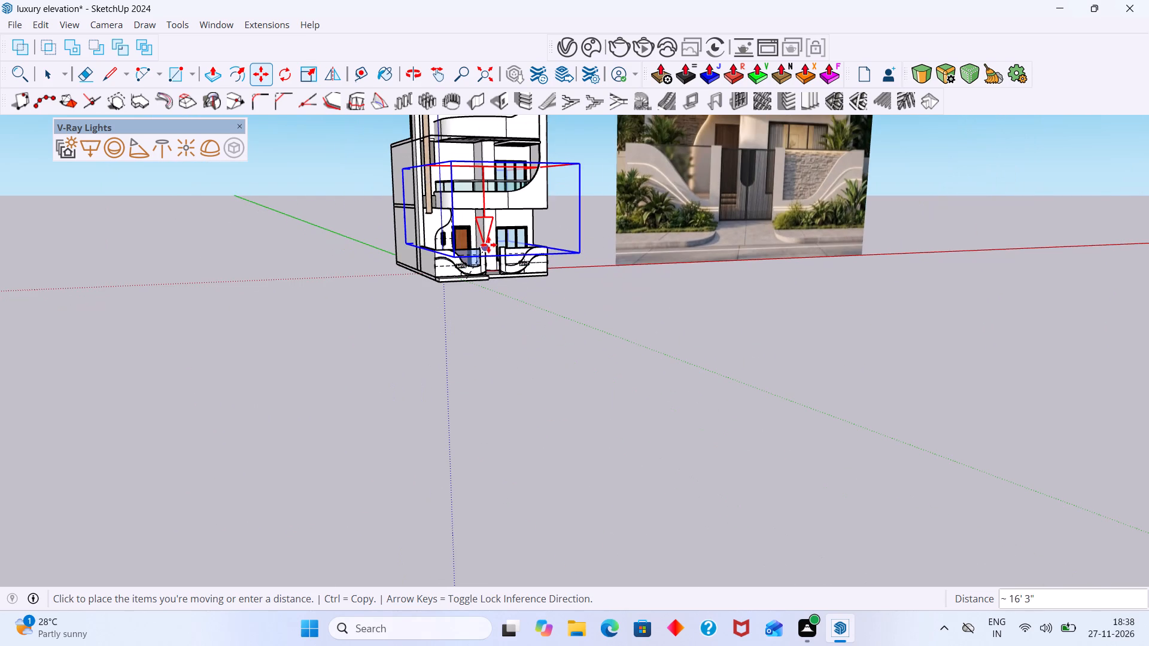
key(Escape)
Scale the object whose V-shaped tip pokes through the house's underside vertically, bringing its lower end up to plinth level.
scroll(500, 266, up, 4)
middle_drag(533, 318, 488, 194)
scroll(488, 301, up, 4)
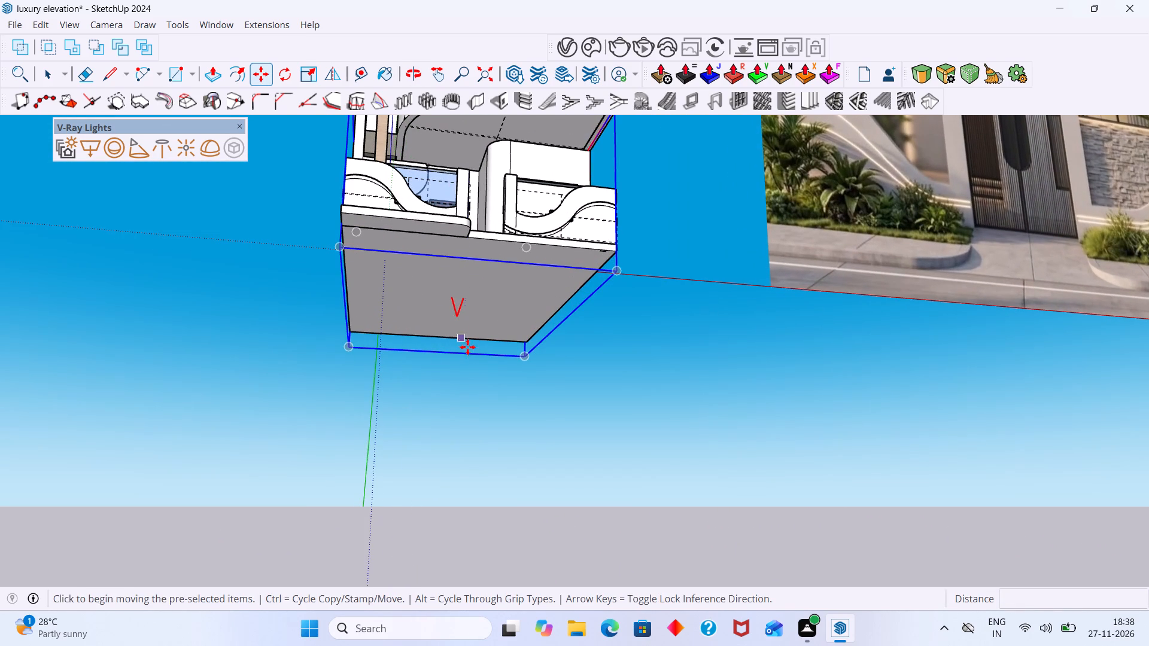
key(s)
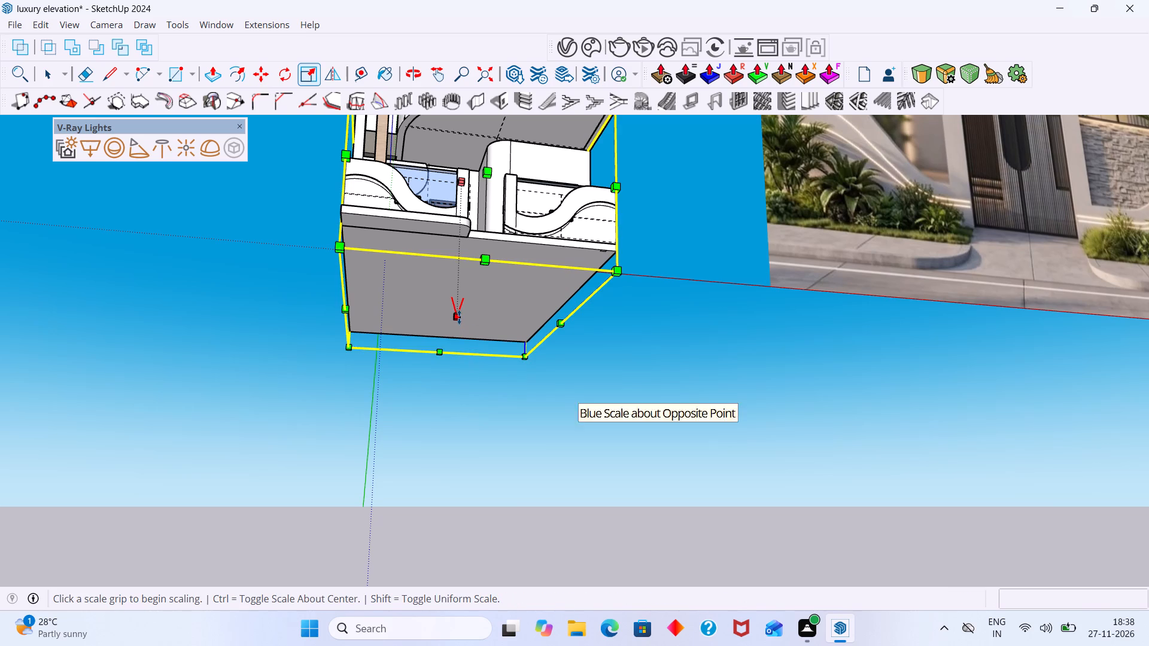
click(459, 317)
middle_drag(459, 261, 470, 431)
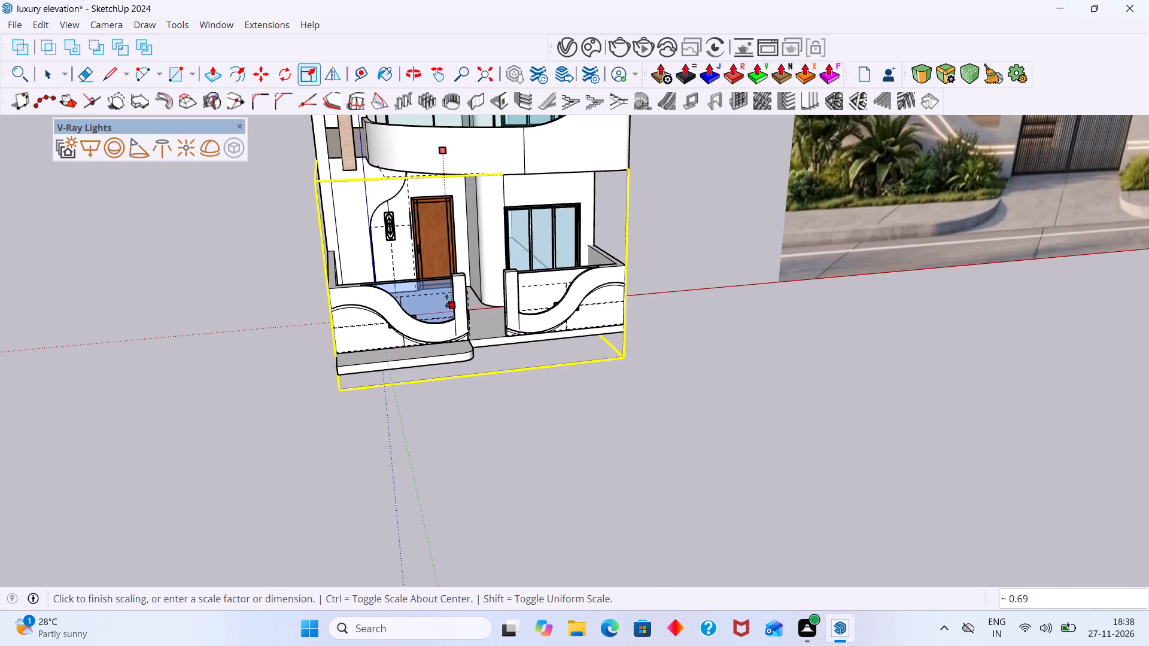
middle_drag(468, 254, 696, 262)
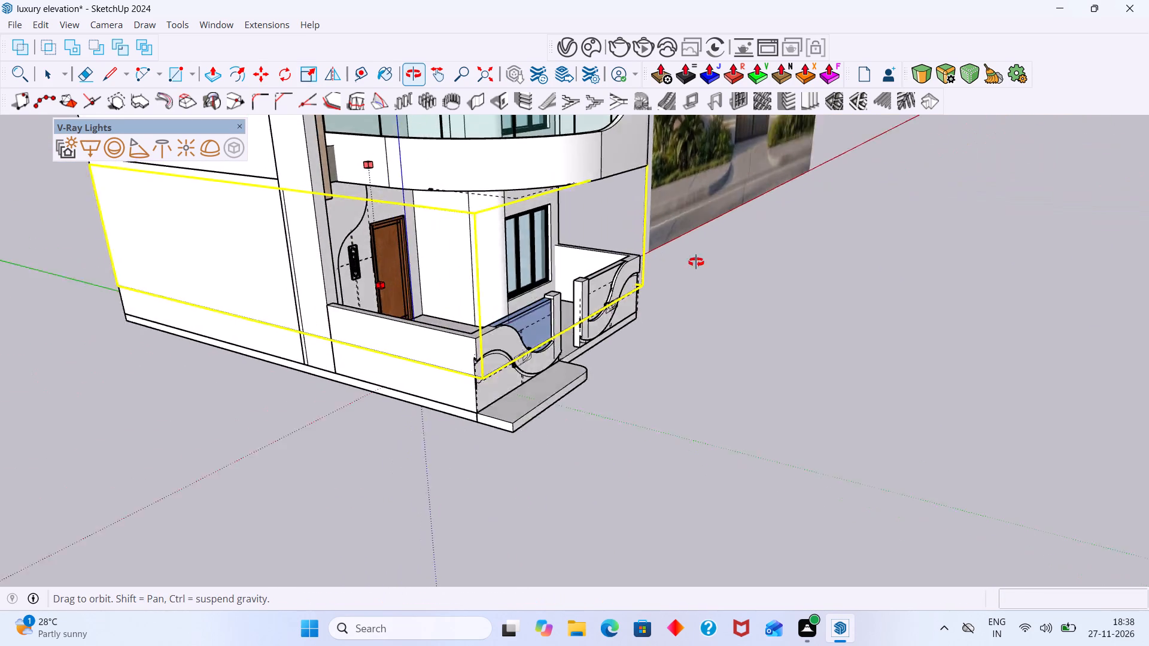
middle_drag(696, 262, 390, 311)
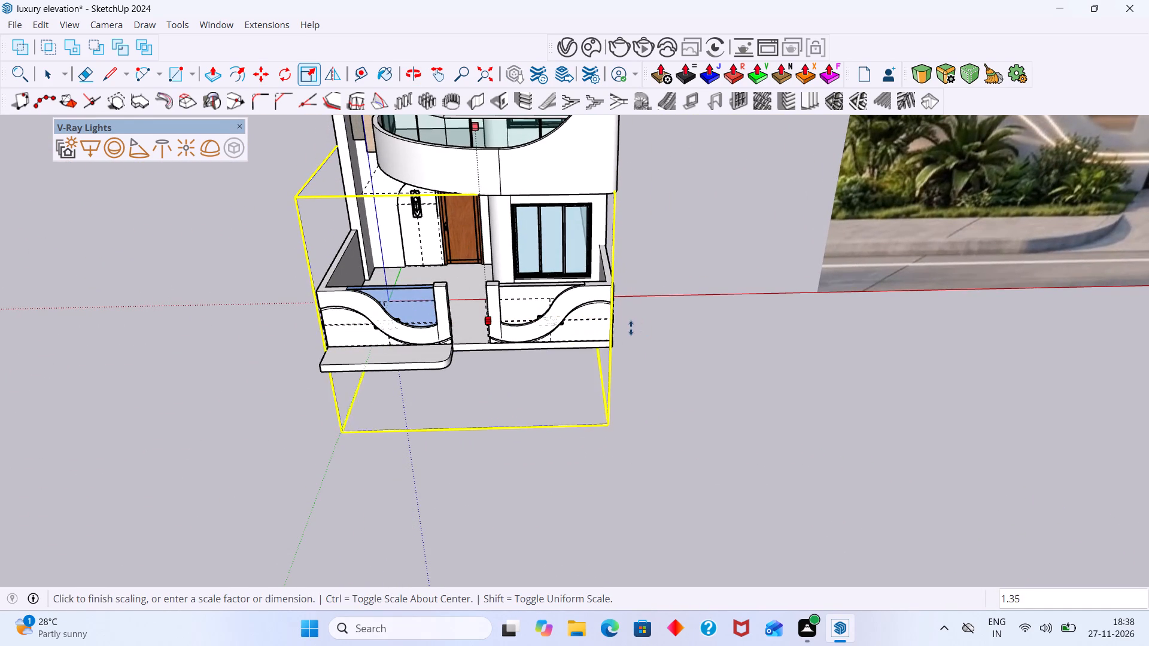
click(612, 336)
key(space)
click(740, 276)
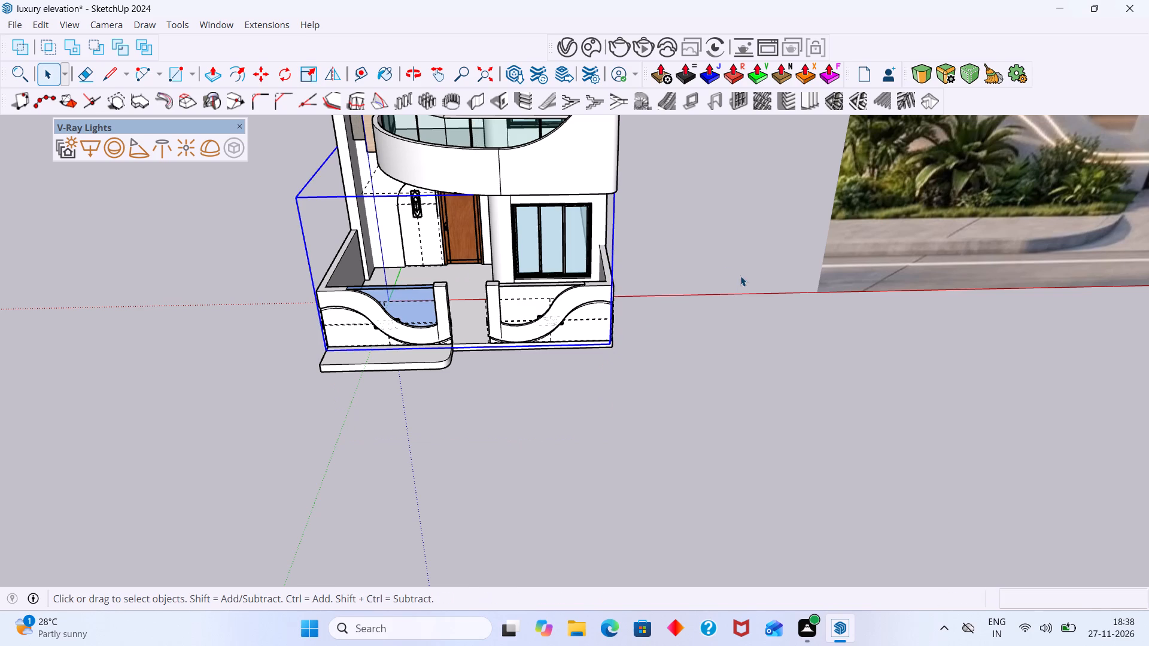
scroll(668, 249, down, 10)
middle_drag(650, 293, 634, 236)
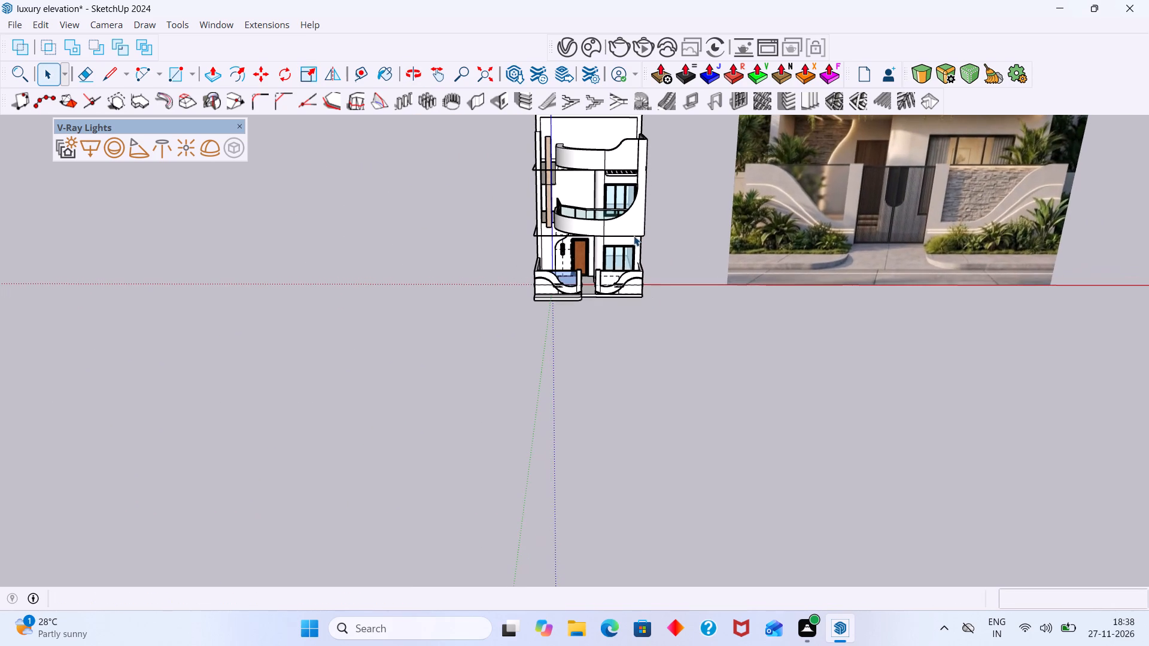
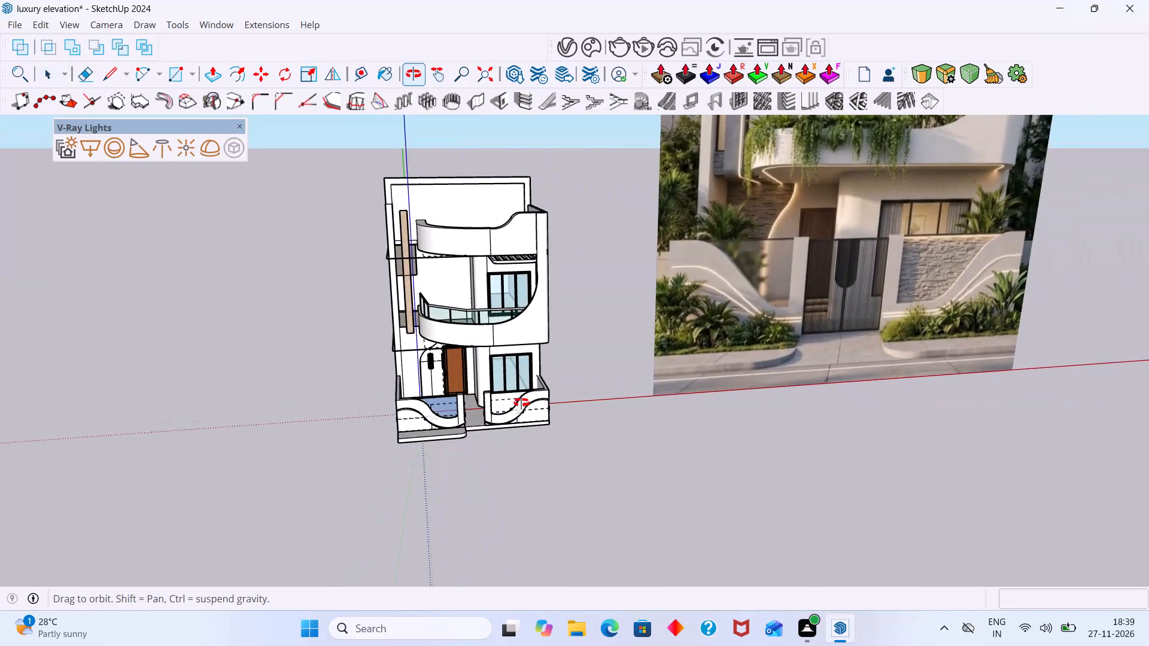
Examine the house elevation from several angles alongside the reference image.
scroll(516, 397, down, 1)
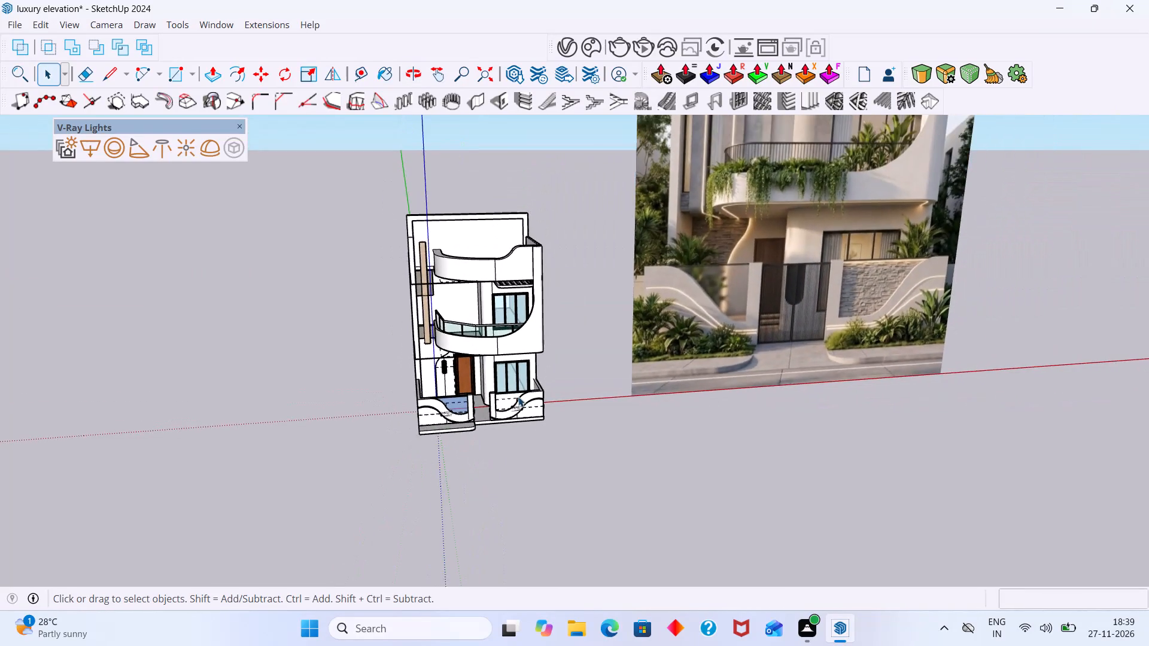
scroll(518, 397, down, 2)
middle_drag(506, 404, 542, 366)
scroll(505, 351, up, 1)
middle_drag(521, 347, 546, 339)
middle_drag(539, 317, 547, 217)
scroll(522, 255, up, 6)
middle_drag(509, 286, 354, 366)
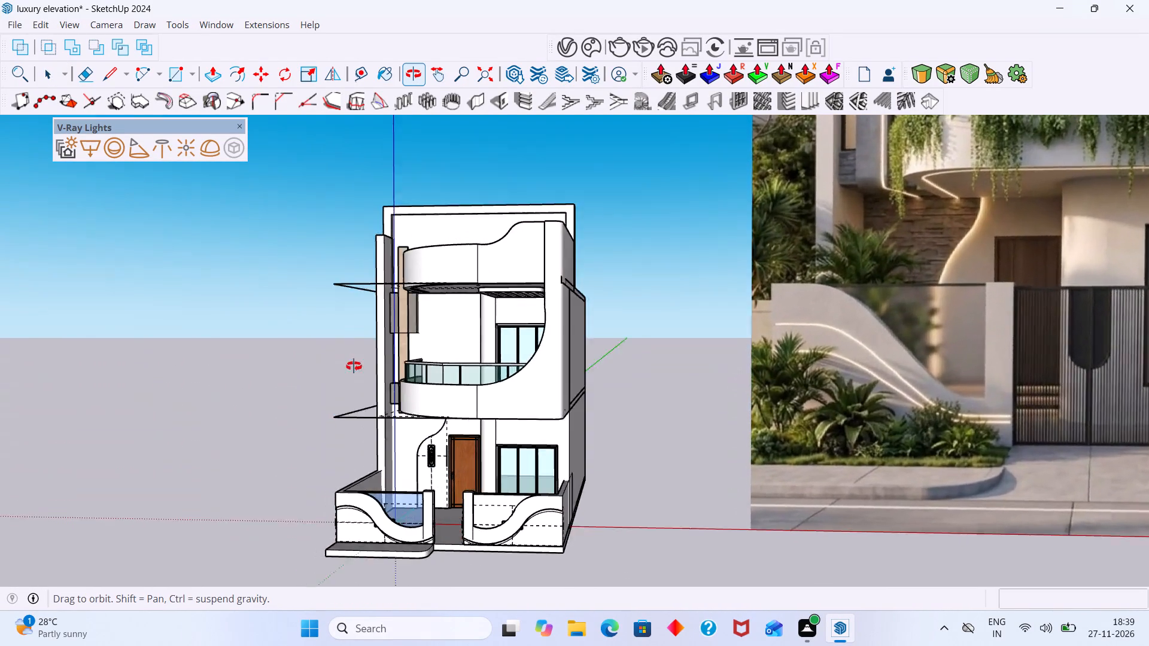
middle_drag(354, 366, 436, 392)
scroll(427, 383, down, 3)
middle_drag(447, 384, 529, 302)
scroll(534, 307, down, 6)
middle_drag(564, 379, 501, 431)
scroll(449, 415, up, 6)
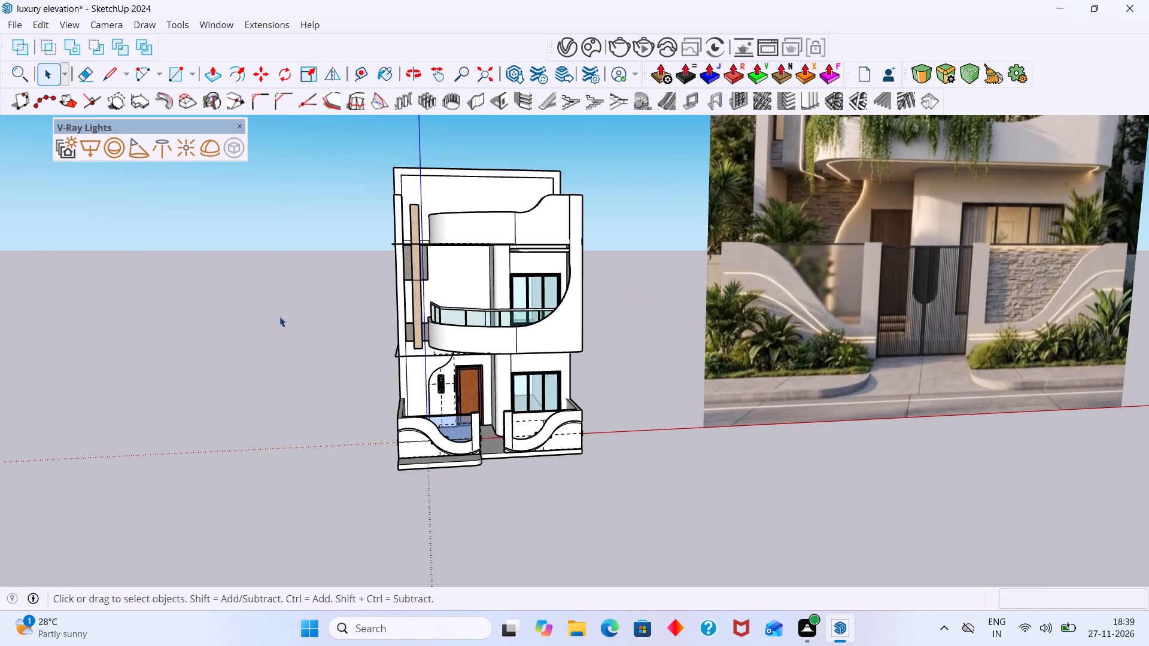
Close the floating V-Ray Lights toolbar.
click(243, 123)
Examine the boundary wall and front slab, comparing them with the planted kerb in the reference image.
scroll(298, 240, down, 6)
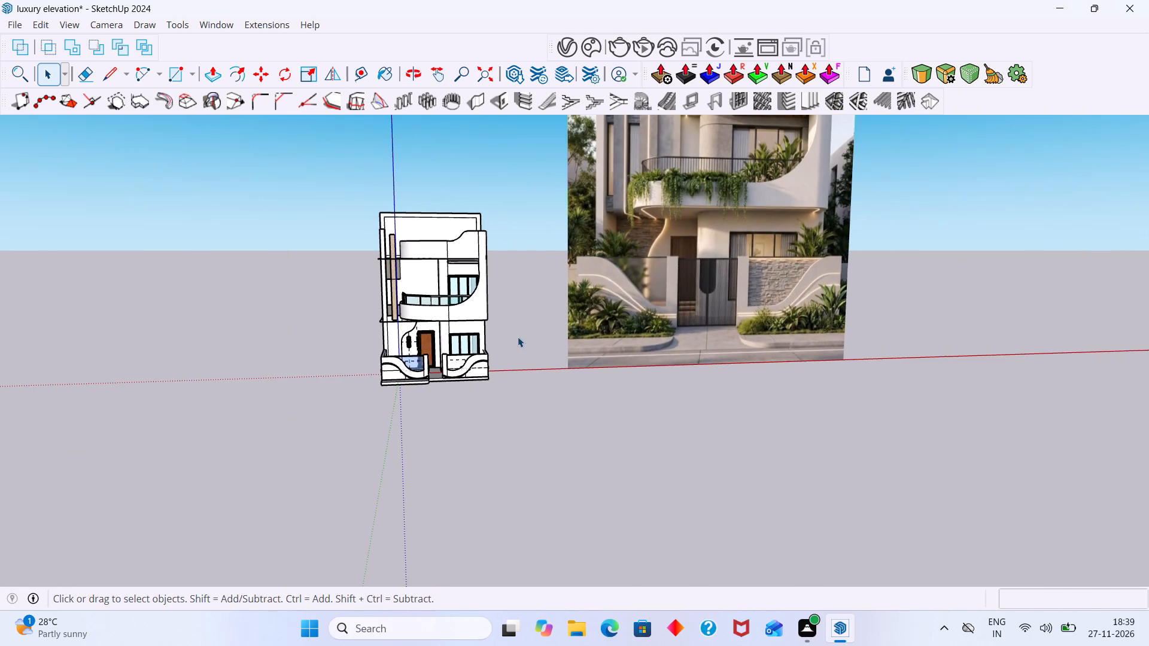
middle_drag(518, 337, 530, 348)
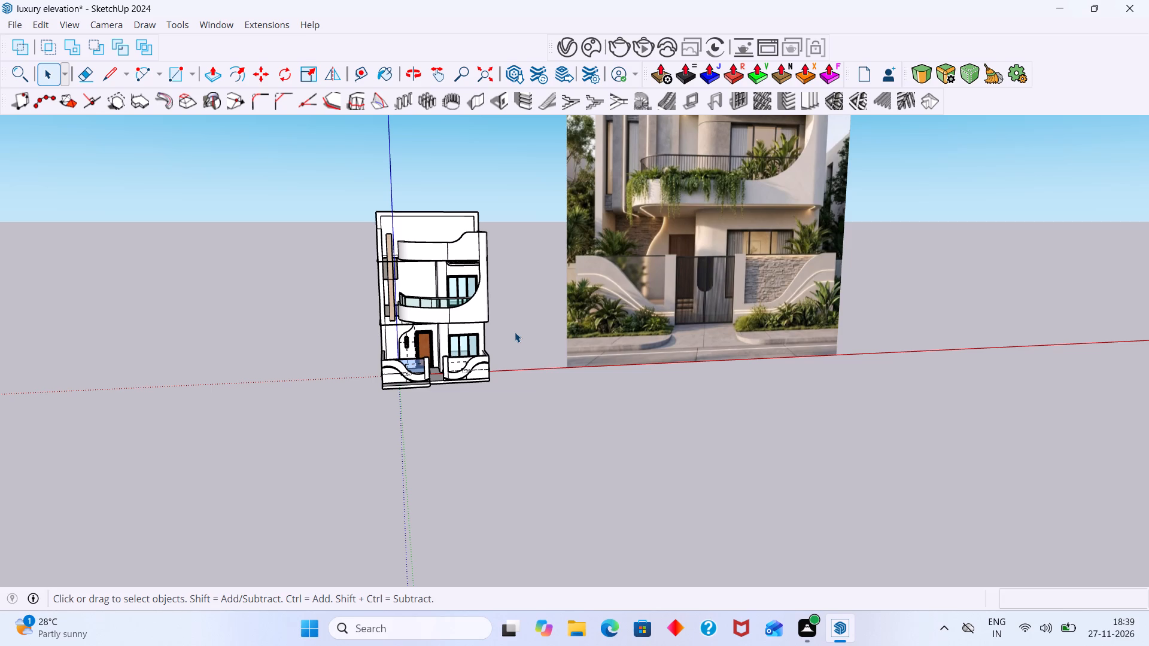
scroll(405, 373, up, 6)
middle_drag(437, 368, 426, 423)
scroll(433, 409, down, 4)
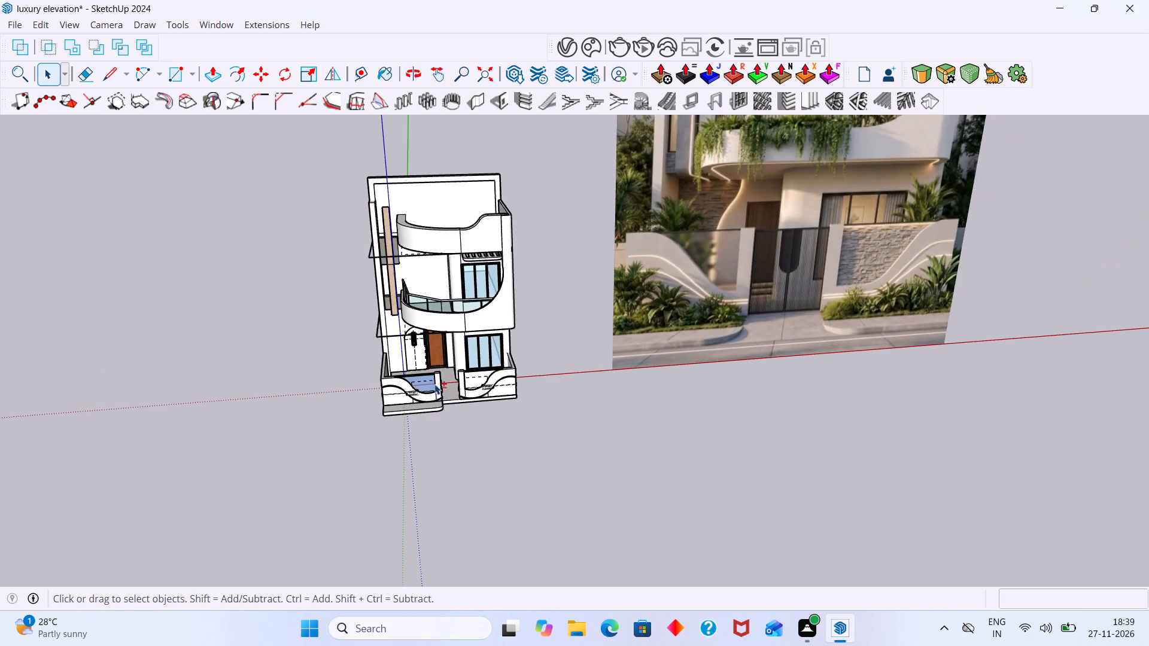
shift+middle_drag(390, 384, 276, 389)
scroll(321, 362, down, 4)
middle_drag(375, 352, 433, 449)
scroll(431, 420, down, 2)
scroll(428, 410, up, 3)
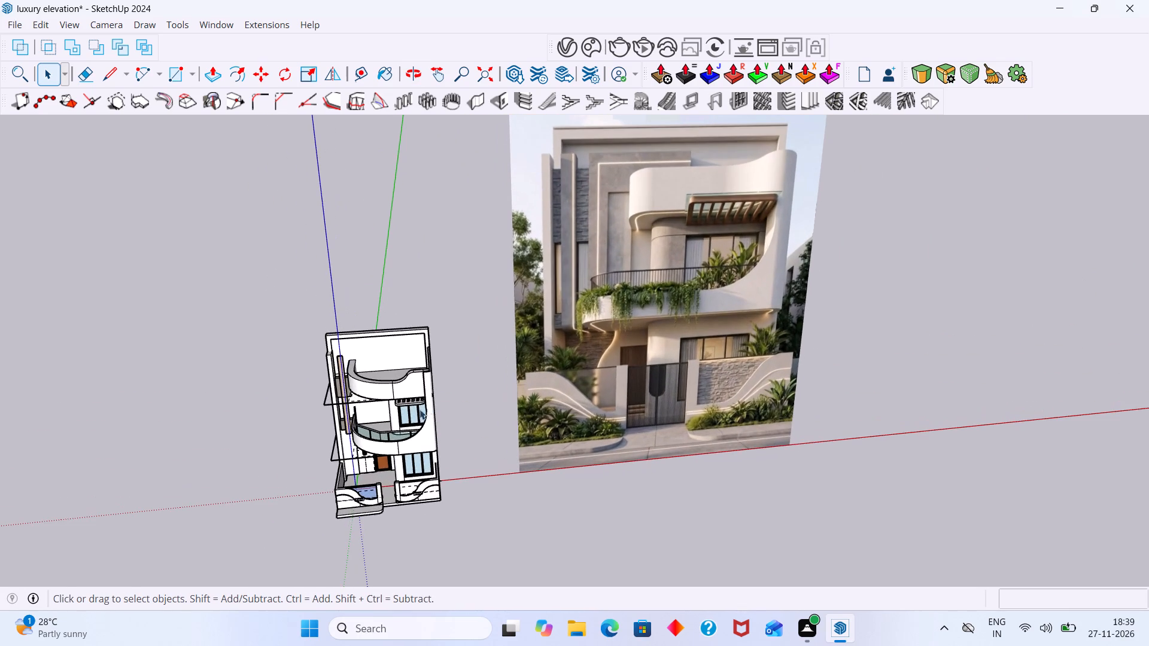
scroll(431, 507, up, 2)
scroll(382, 518, up, 5)
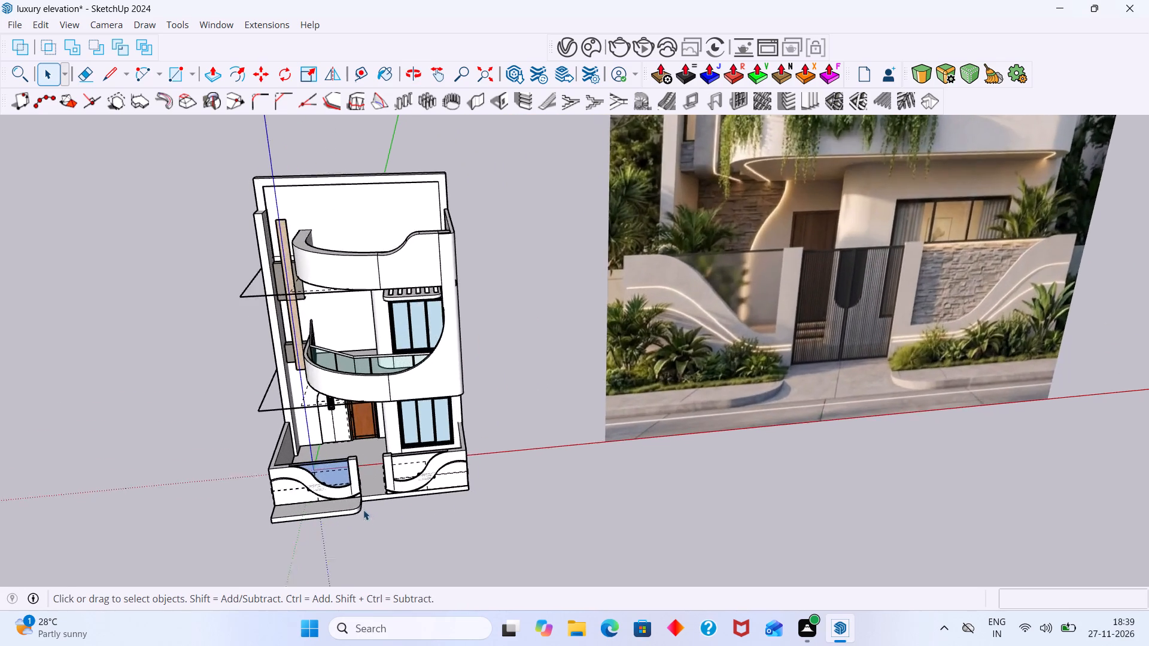
scroll(363, 510, up, 3)
scroll(354, 502, down, 2)
scroll(355, 507, up, 5)
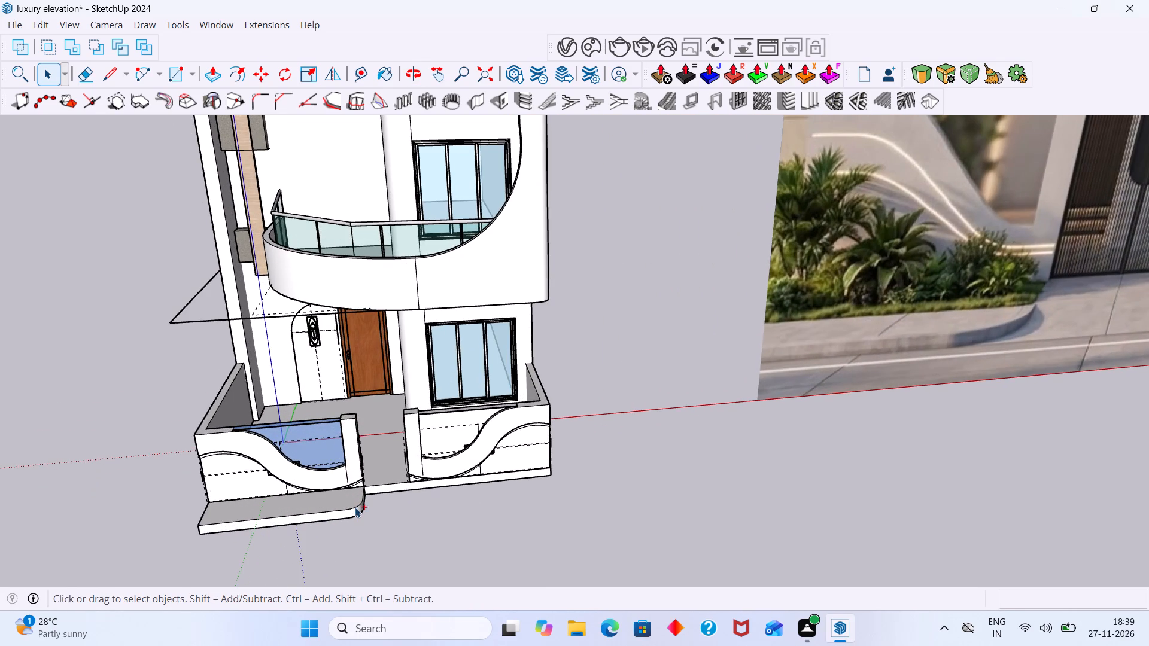
Undo the recent changes back to before the corner rounding of the slab in front of the boundary wall.
key(ctrl+z)
key(ctrl+z)
key(ctrl+z)
key(ctrl+z)
key(ctrl+z)
key(ctrl+z)
click(412, 540)
Round the front slab's vertical outer corner beside the gate opening with a 2' bevel offset and 6 segments.
scroll(345, 516, up, 2)
middle_drag(345, 514, 249, 503)
scroll(314, 474, up, 9)
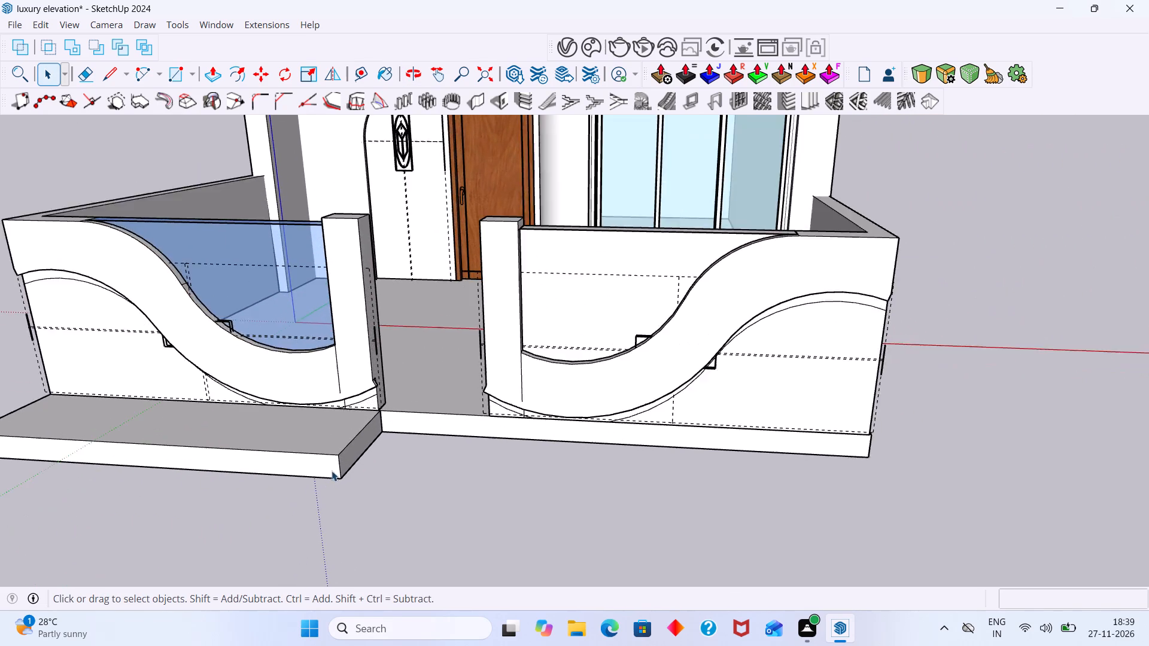
scroll(332, 471, up, 4)
click(340, 462)
click(335, 462)
click(339, 465)
click(339, 467)
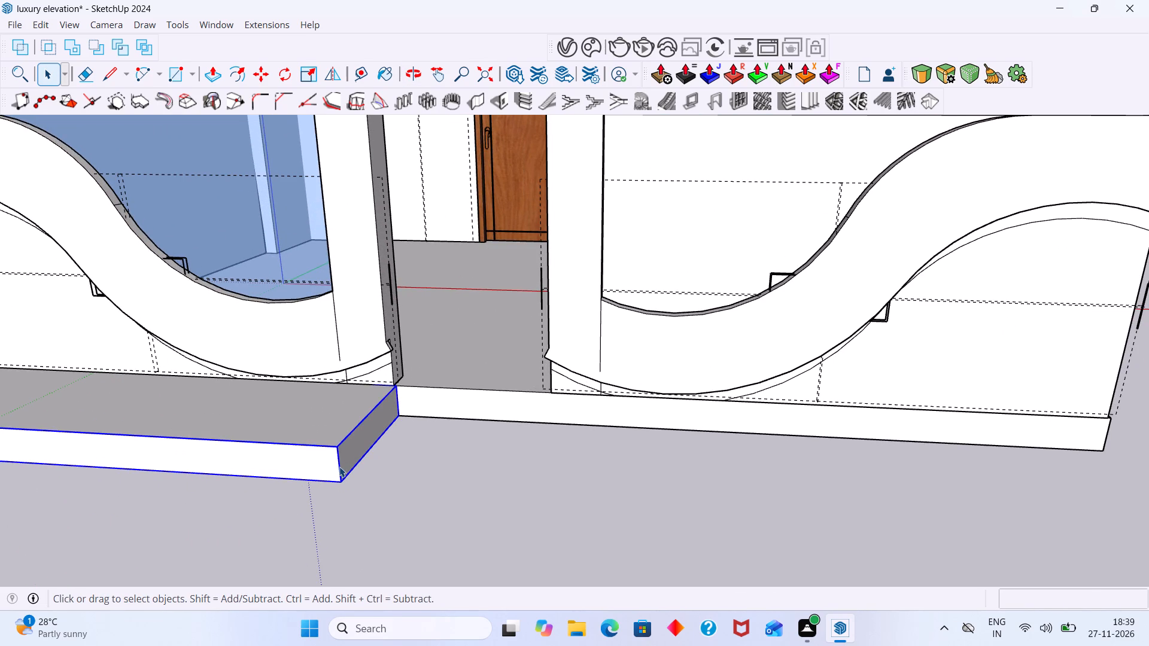
click(336, 470)
double_click(341, 468)
click(338, 470)
click(340, 462)
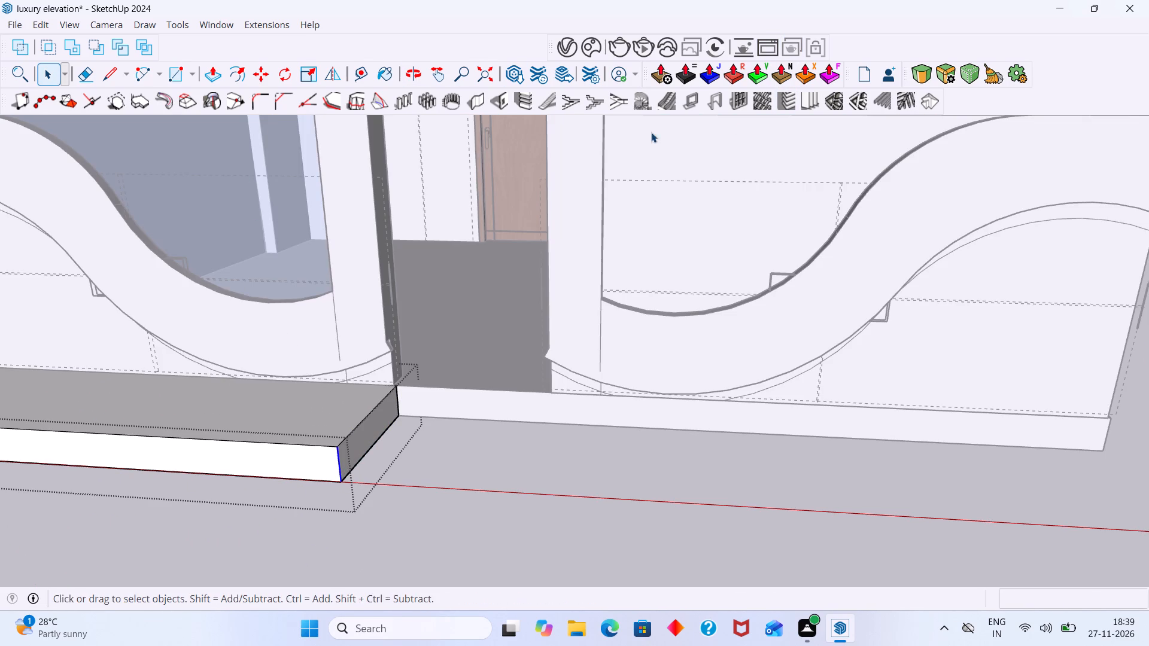
click(920, 70)
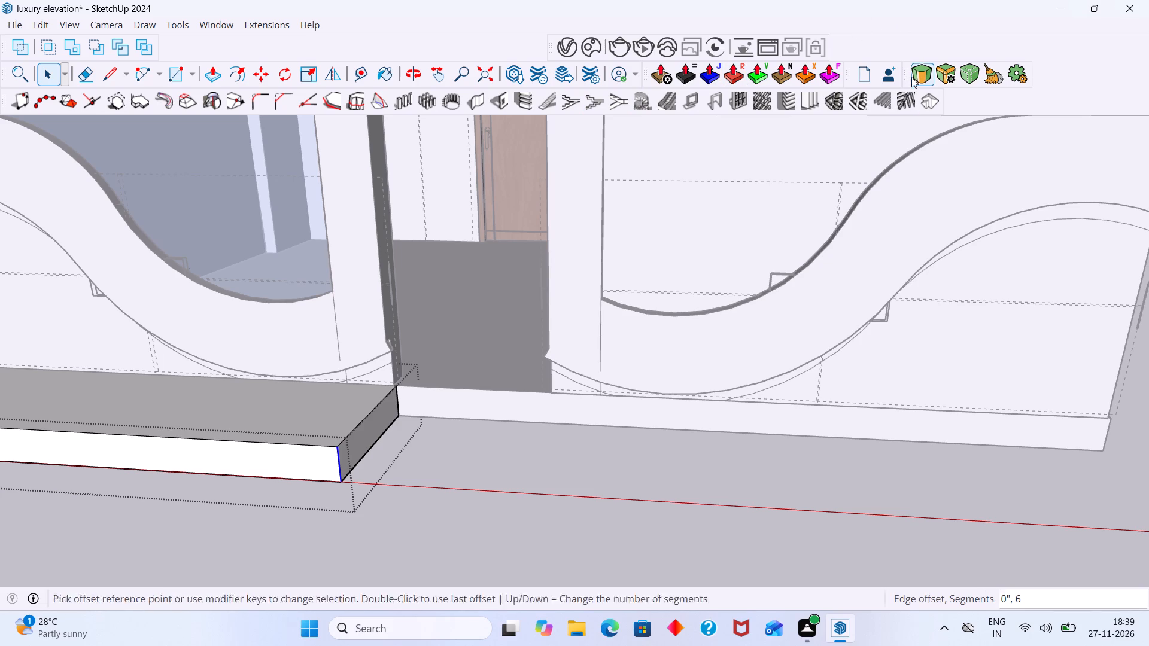
click(341, 464)
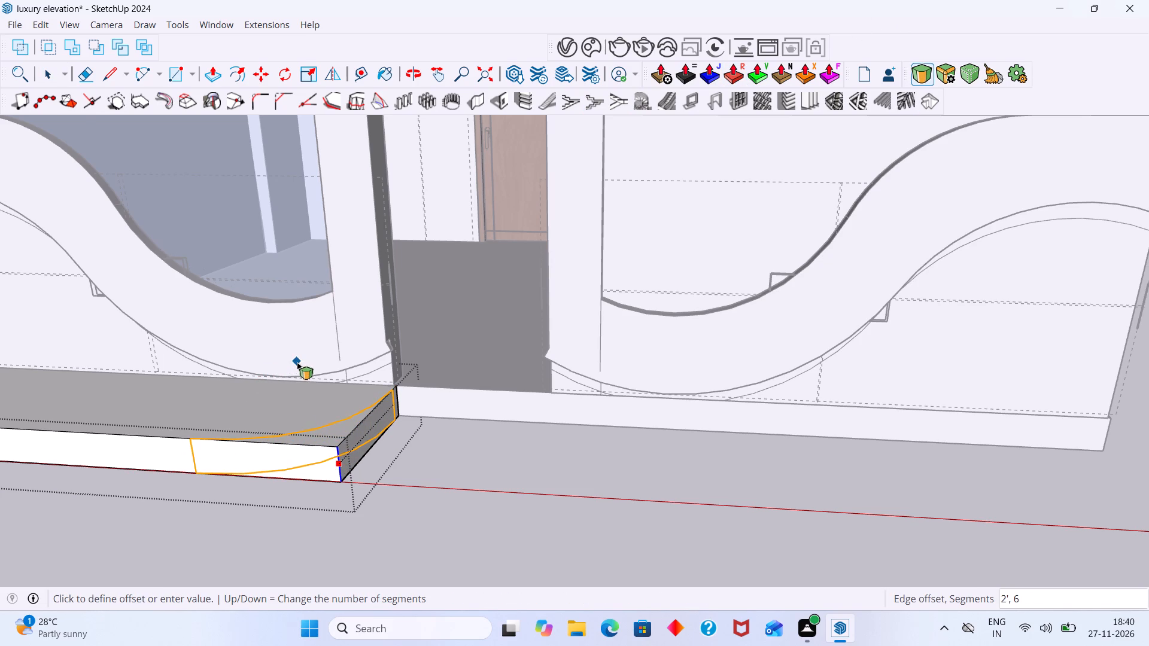
click(283, 368)
scroll(470, 468, down, 5)
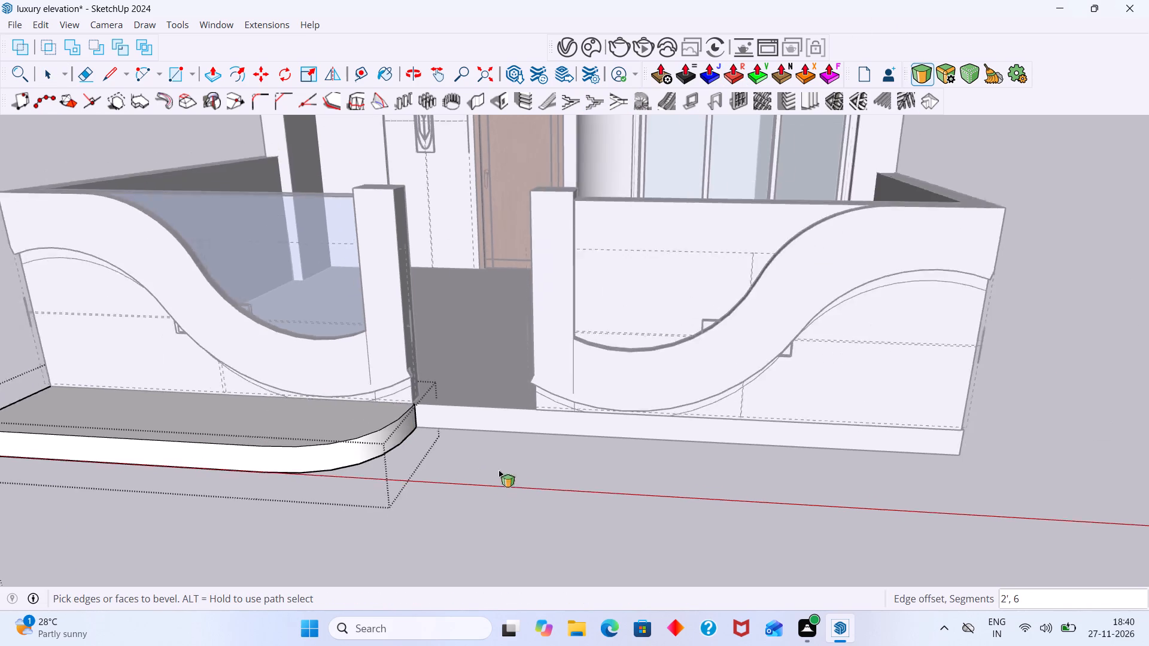
scroll(498, 470, down, 9)
key(space)
click(846, 353)
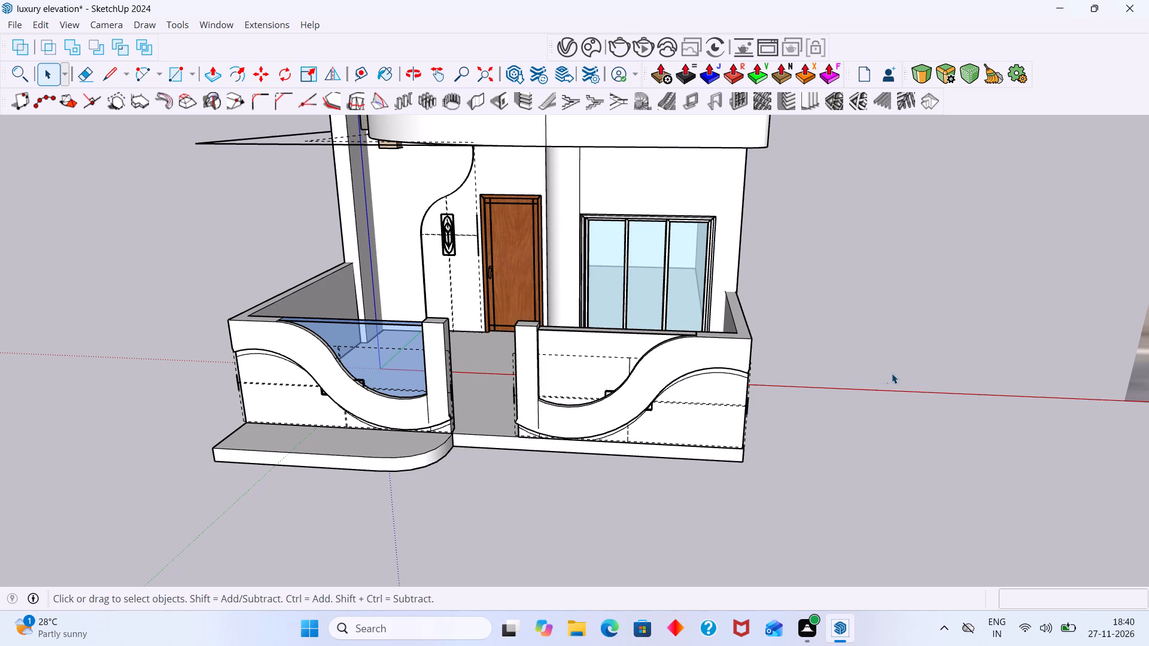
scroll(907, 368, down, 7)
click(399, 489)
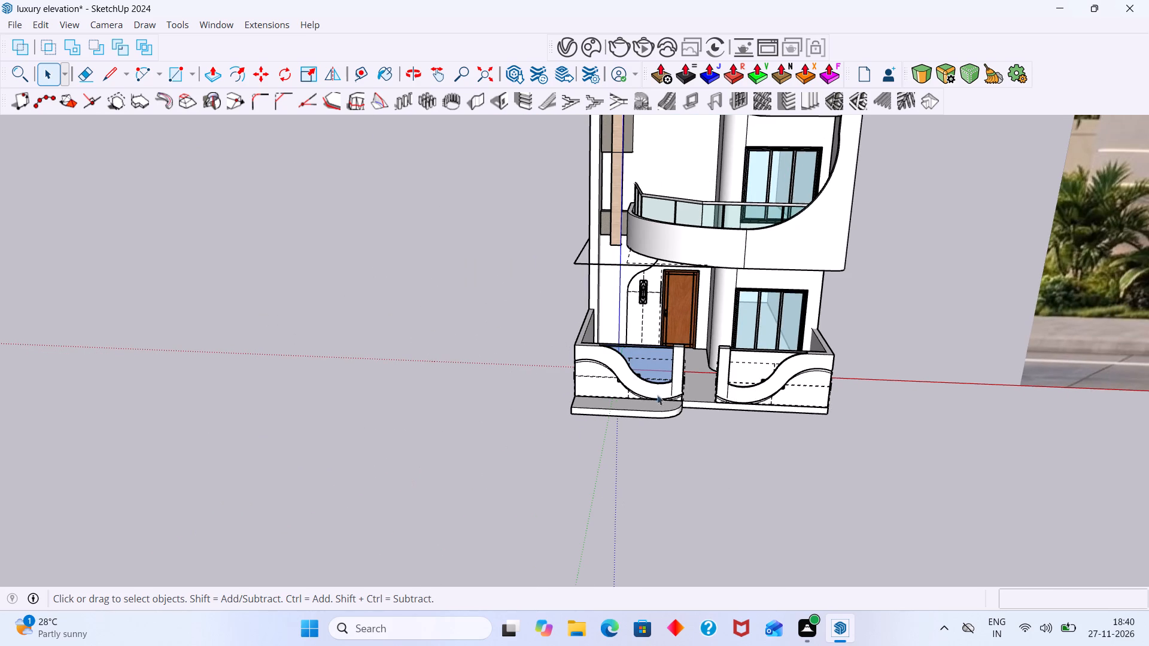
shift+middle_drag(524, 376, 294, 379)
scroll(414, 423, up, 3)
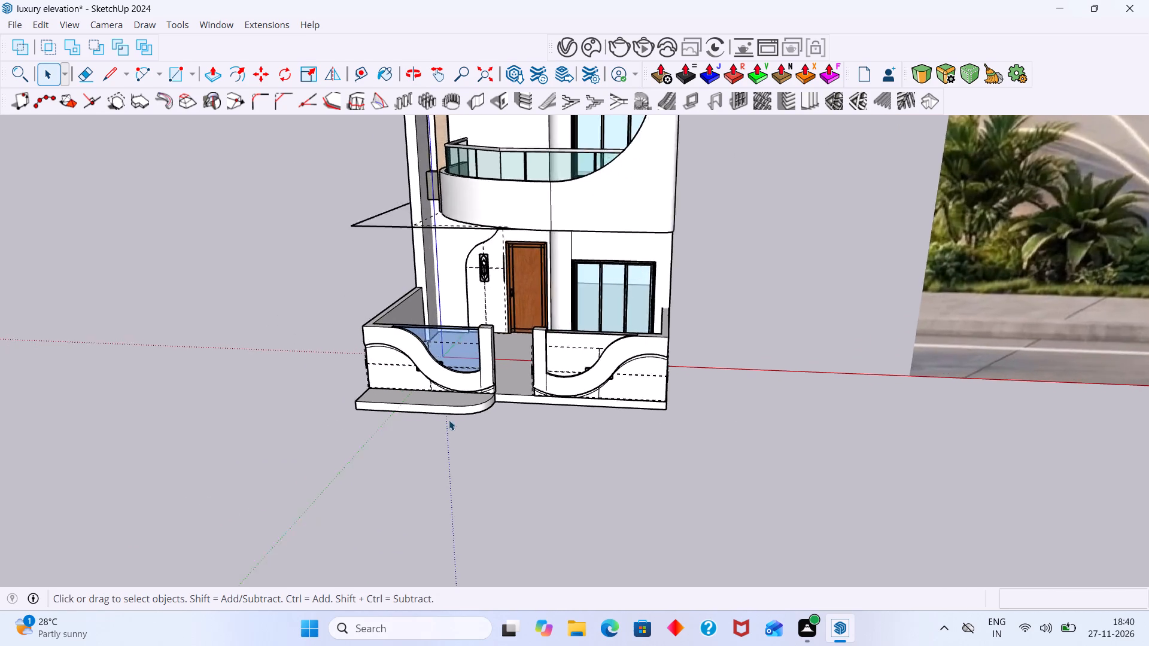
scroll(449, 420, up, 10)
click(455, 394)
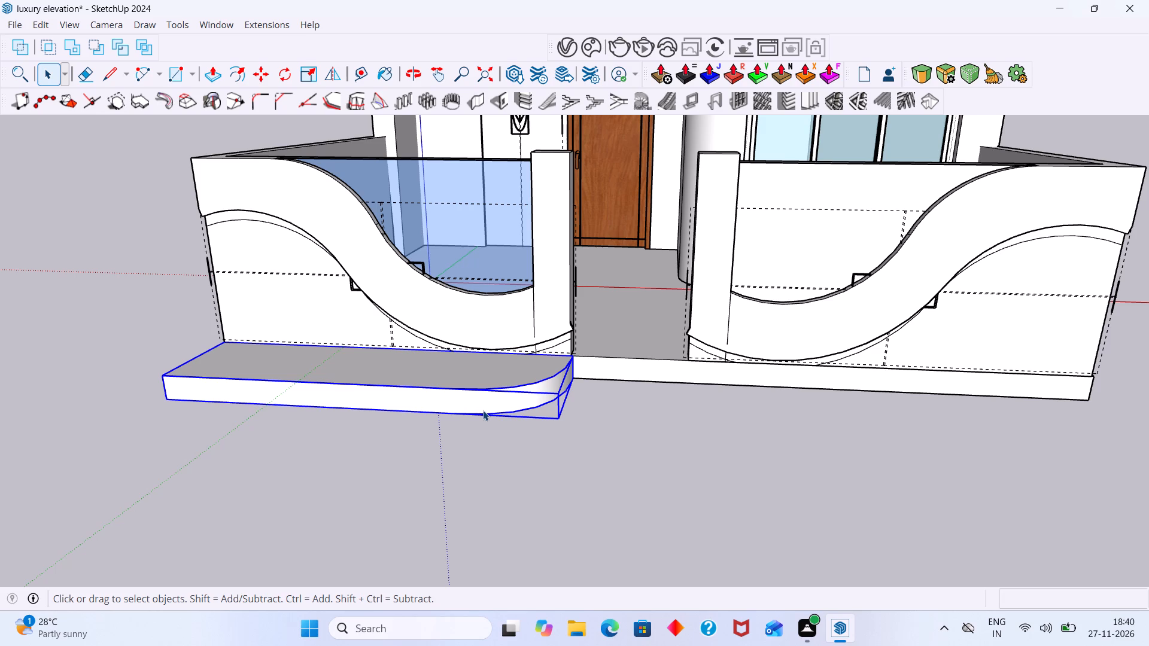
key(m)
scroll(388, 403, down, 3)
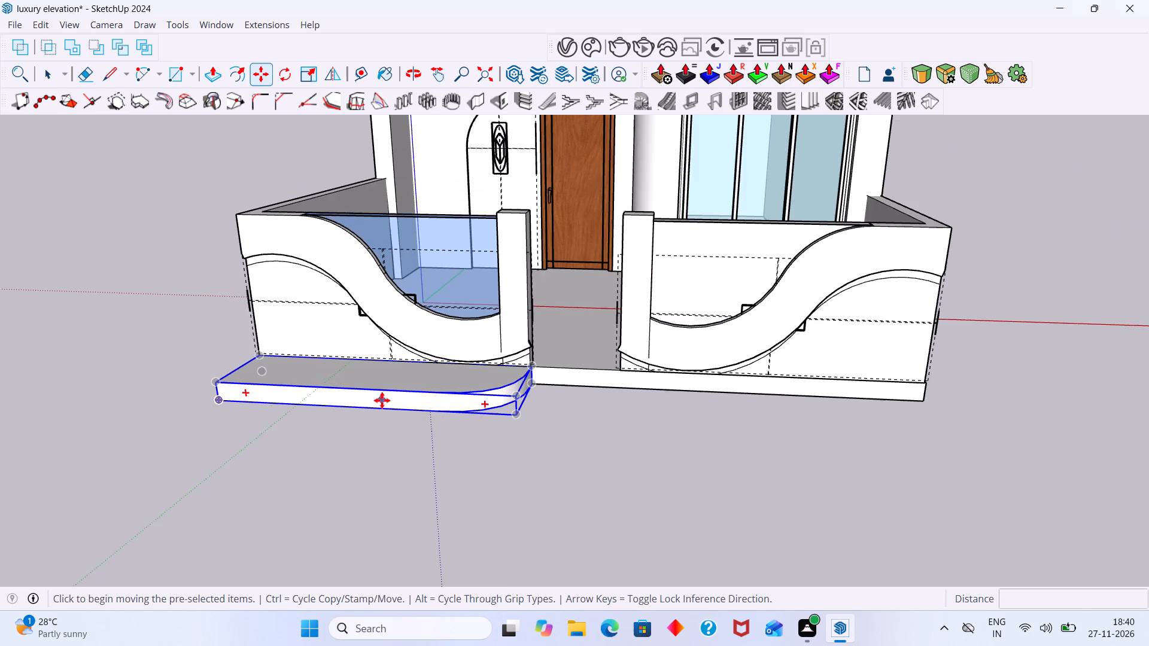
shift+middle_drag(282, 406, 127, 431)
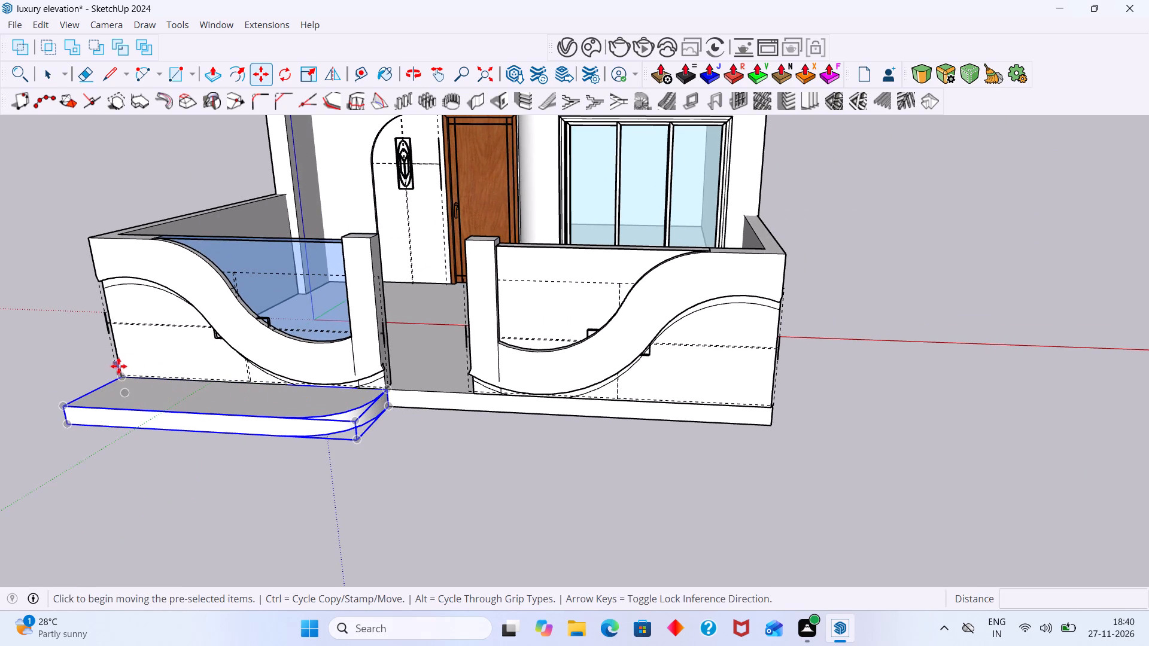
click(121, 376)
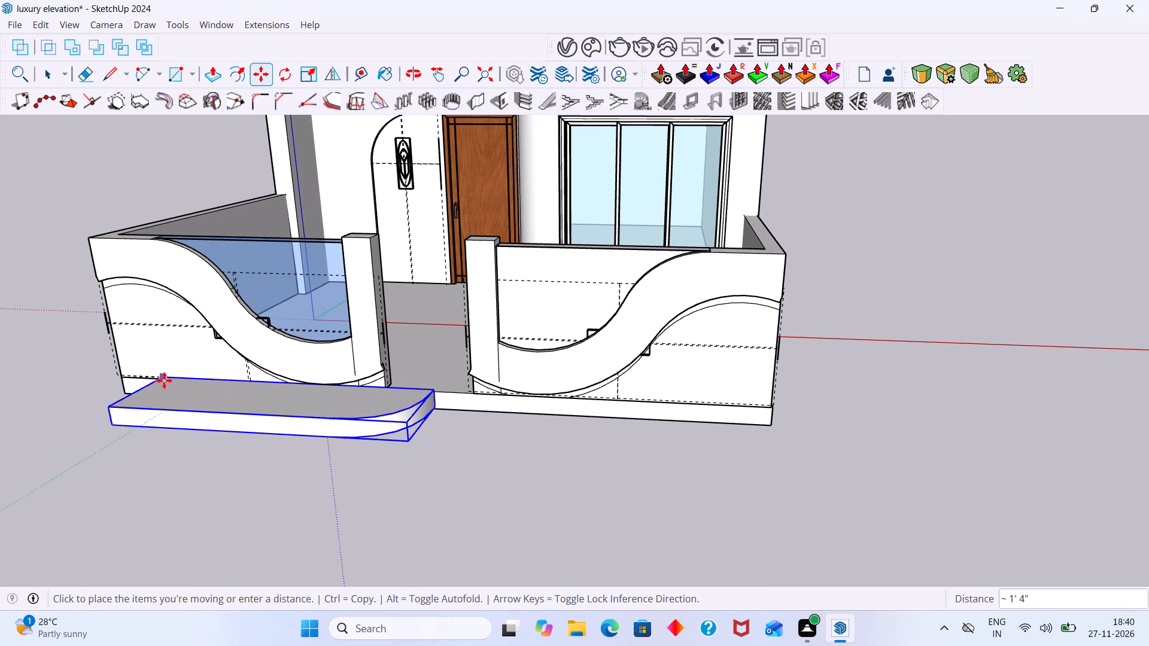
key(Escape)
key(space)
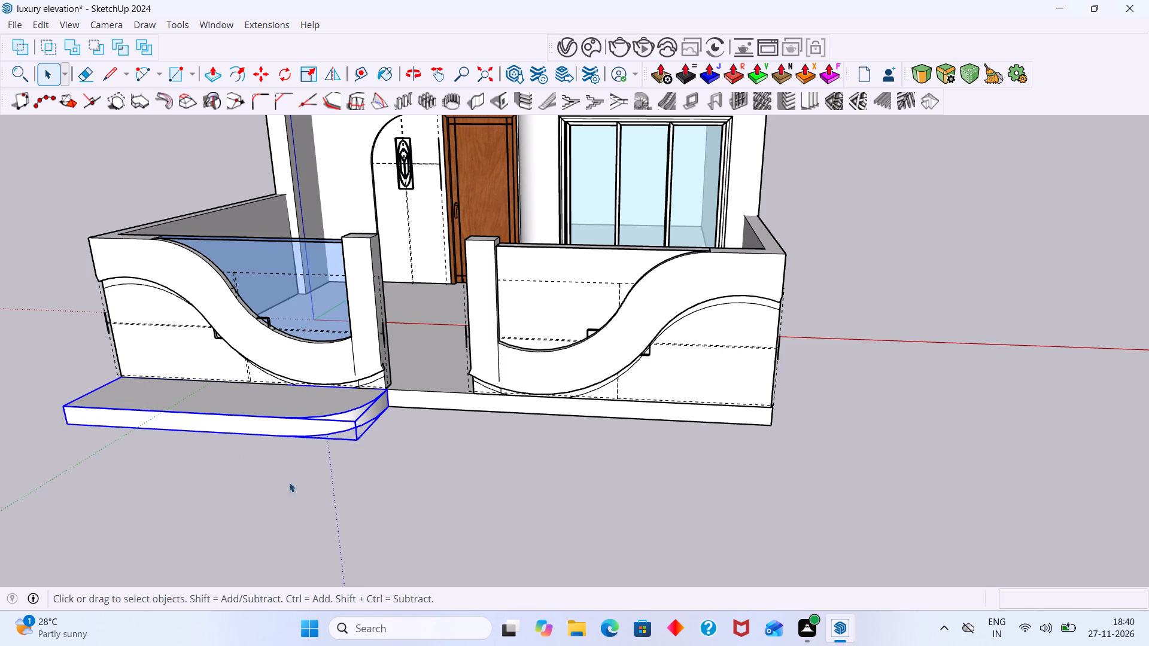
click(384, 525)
Flip the rounded slab across the gate opening along the red axis, with the mirror plane offset about 5' 2".
click(273, 409)
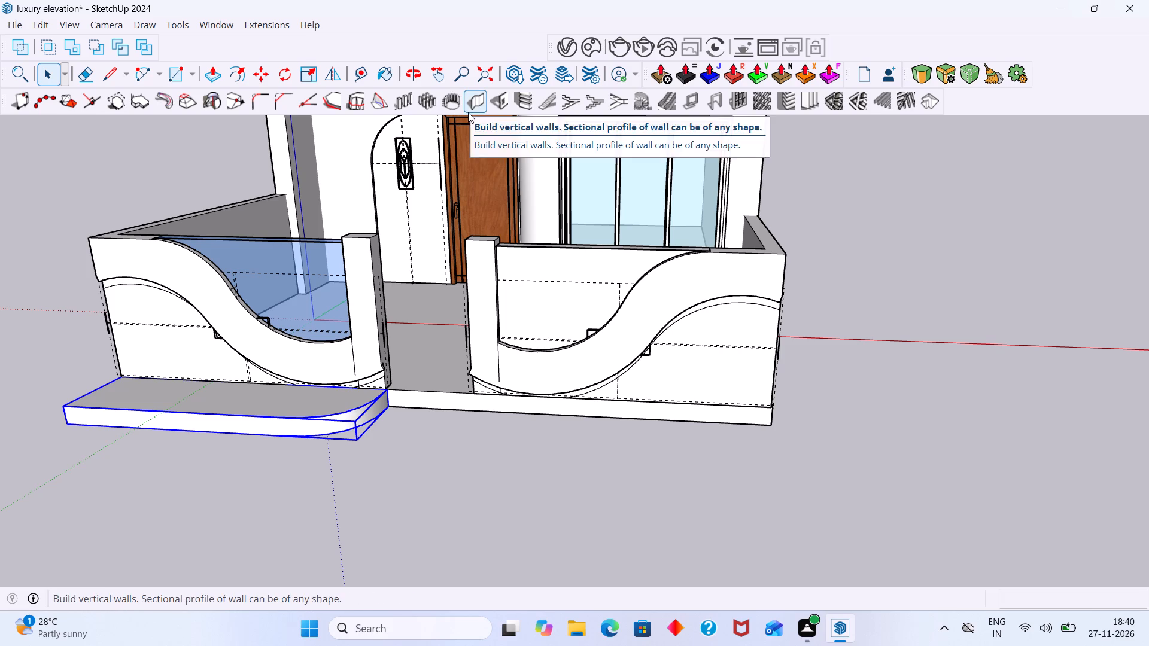
click(330, 73)
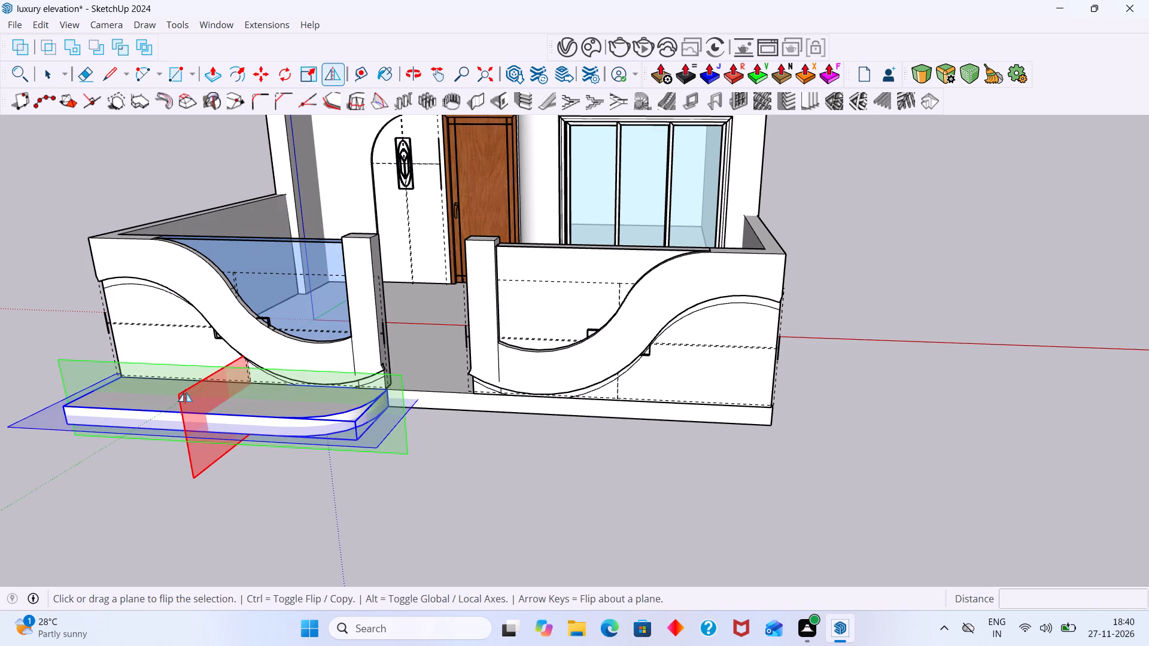
drag(185, 392, 449, 387)
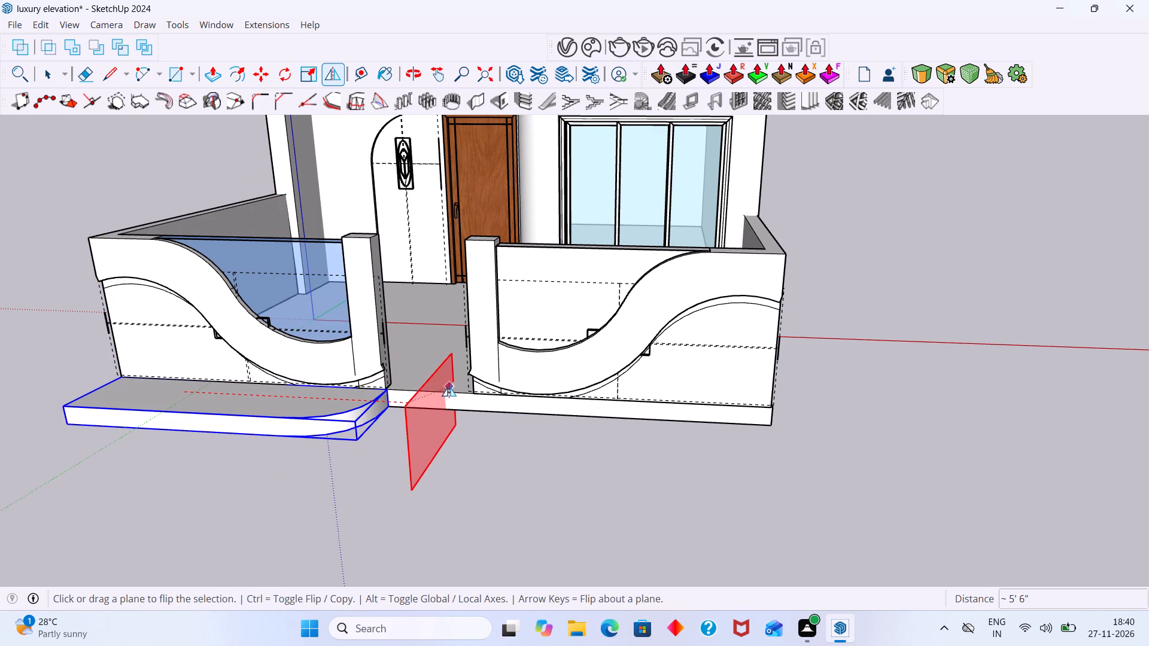
drag(449, 387, 433, 389)
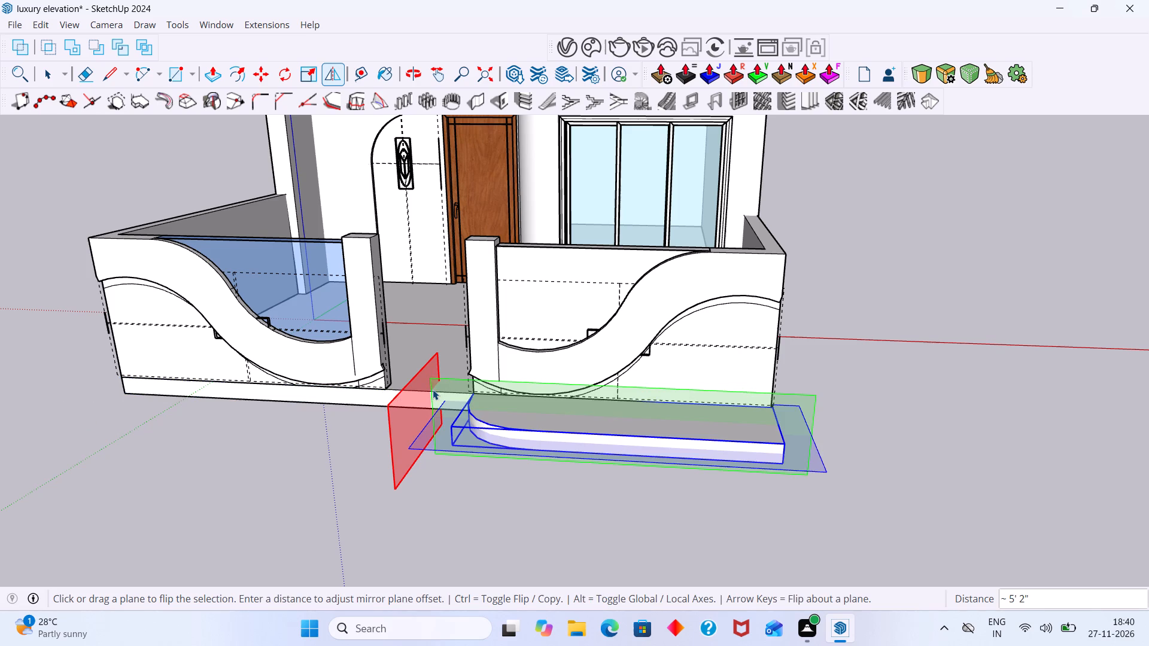
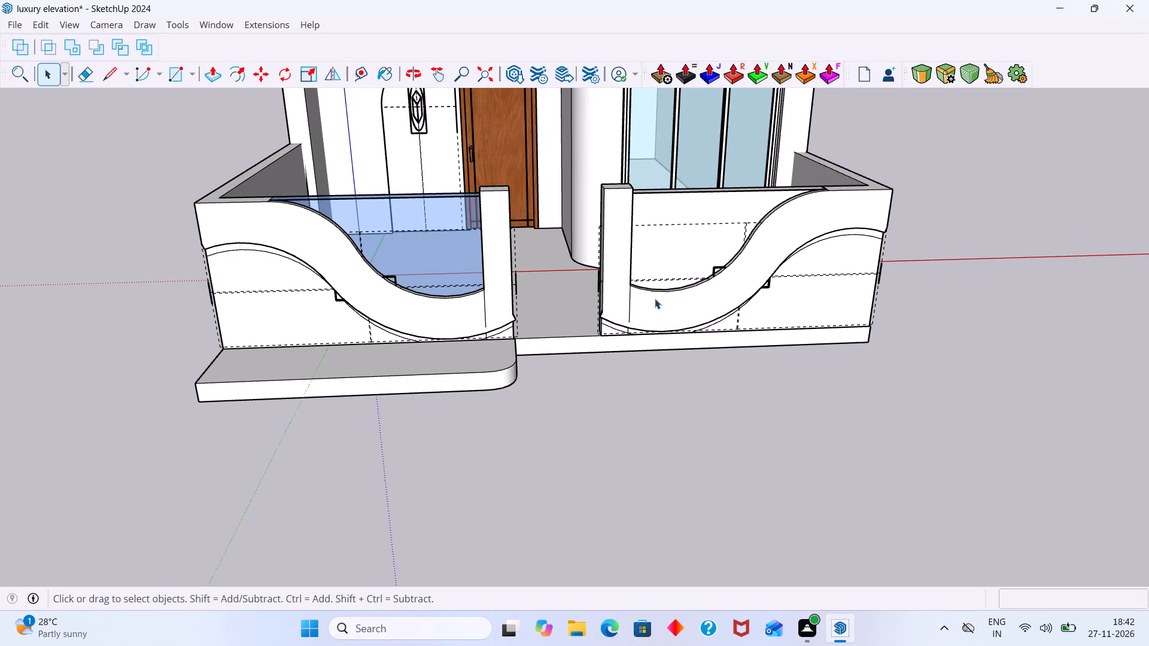
Delete the rounded slab in front of the boundary wall on the door side of the gate opening.
click(463, 372)
key(Delete)
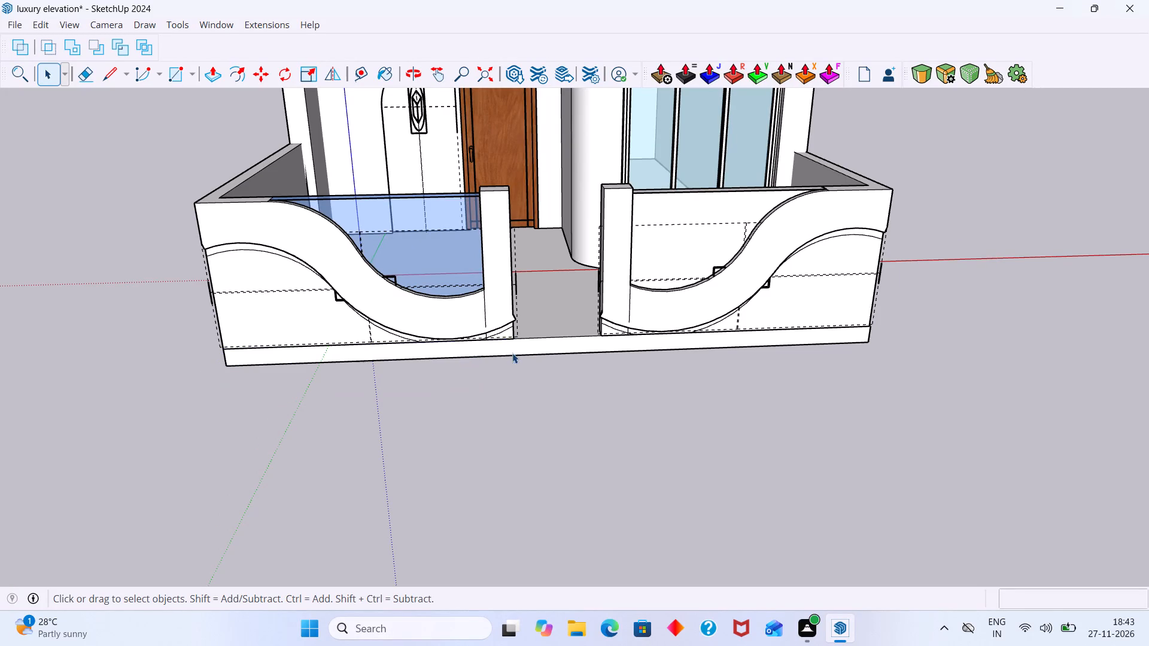
Draw a new slab rectangle on the ground before the door-side boundary wall, starting from the plinth's outer bottom front corner.
scroll(461, 373, down, 9)
click(715, 239)
scroll(442, 403, up, 1)
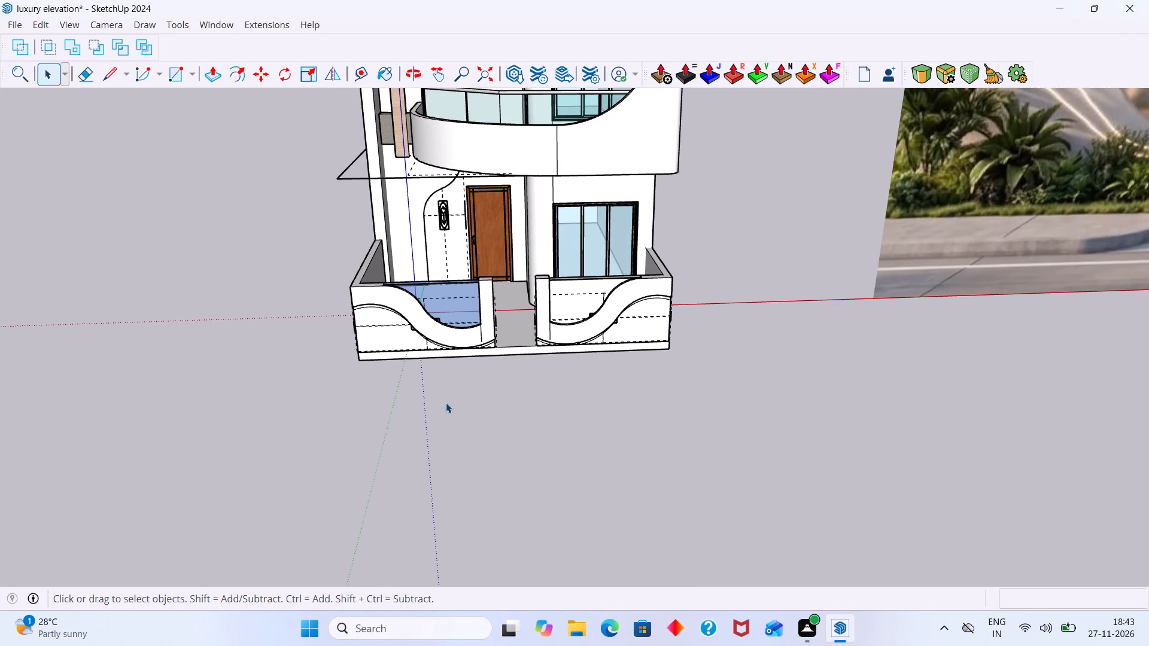
key(r)
scroll(364, 403, up, 11)
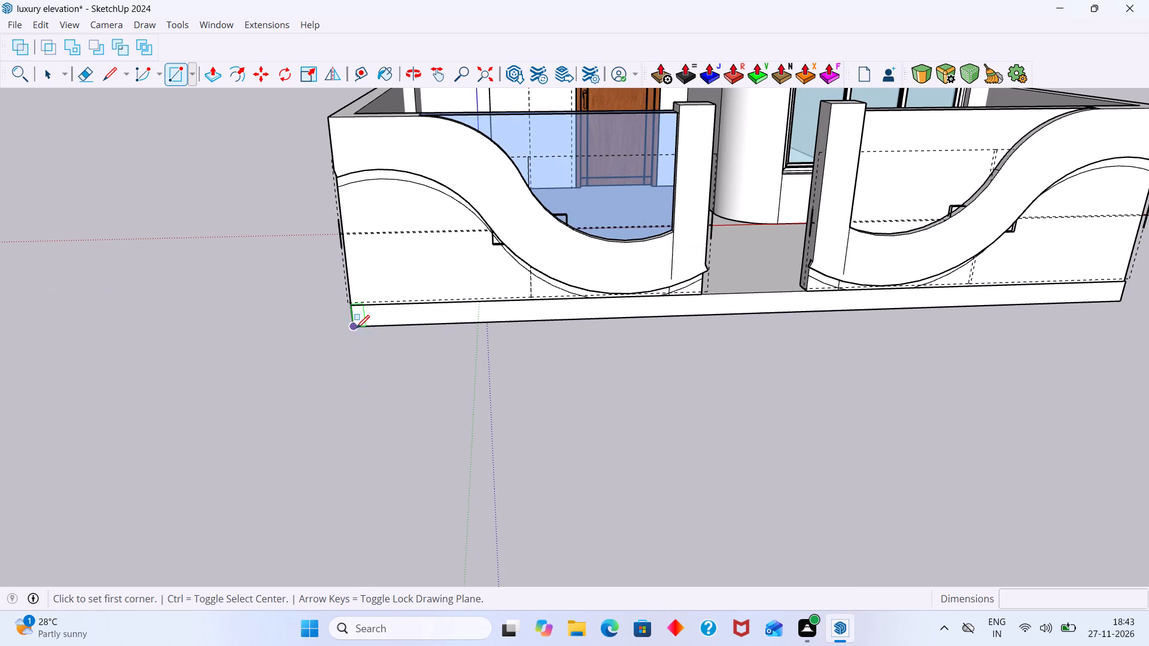
click(353, 326)
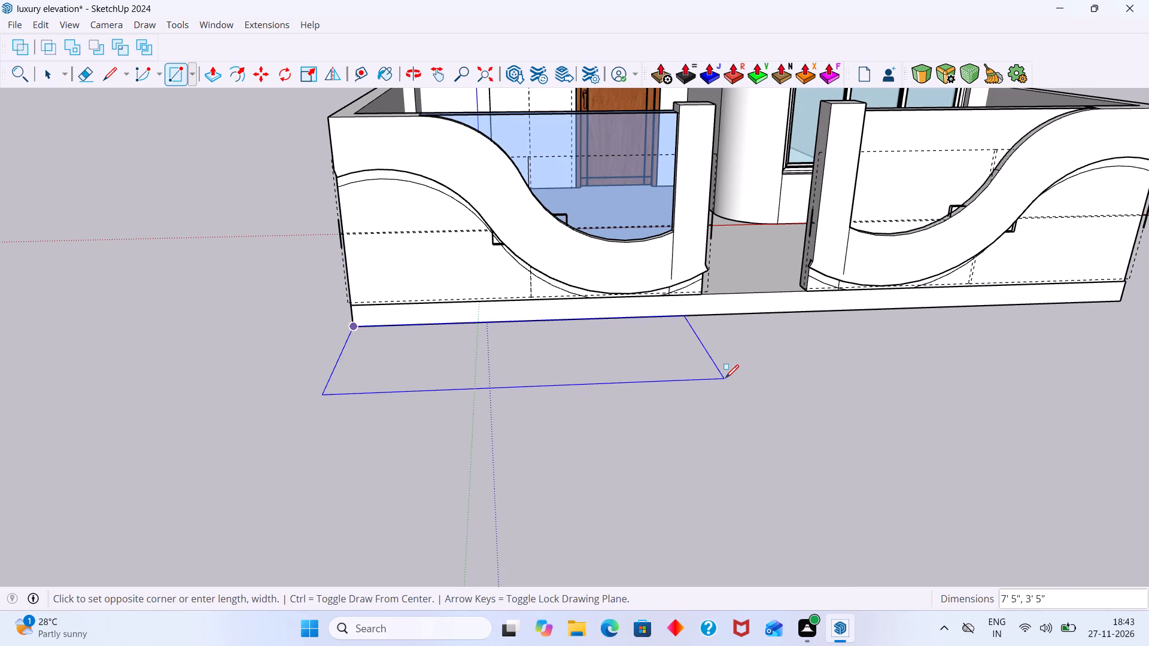
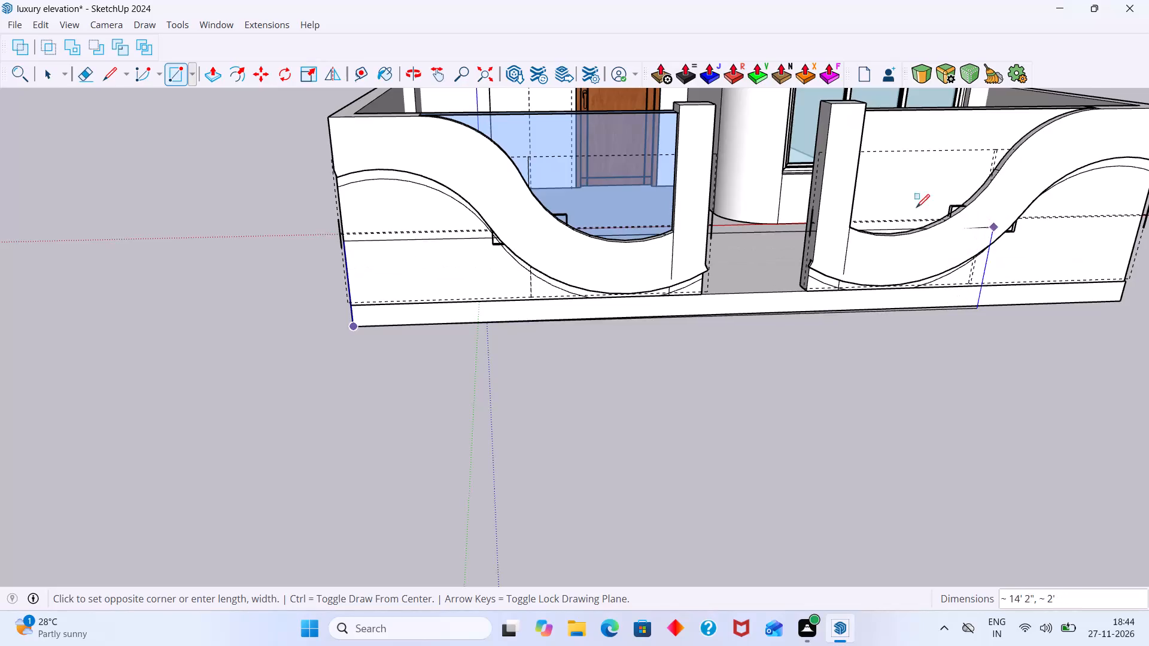
Complete the slab rectangle on the ground before the door-side boundary wall at about 7' 1" by 1' 11".
scroll(707, 419, up, 6)
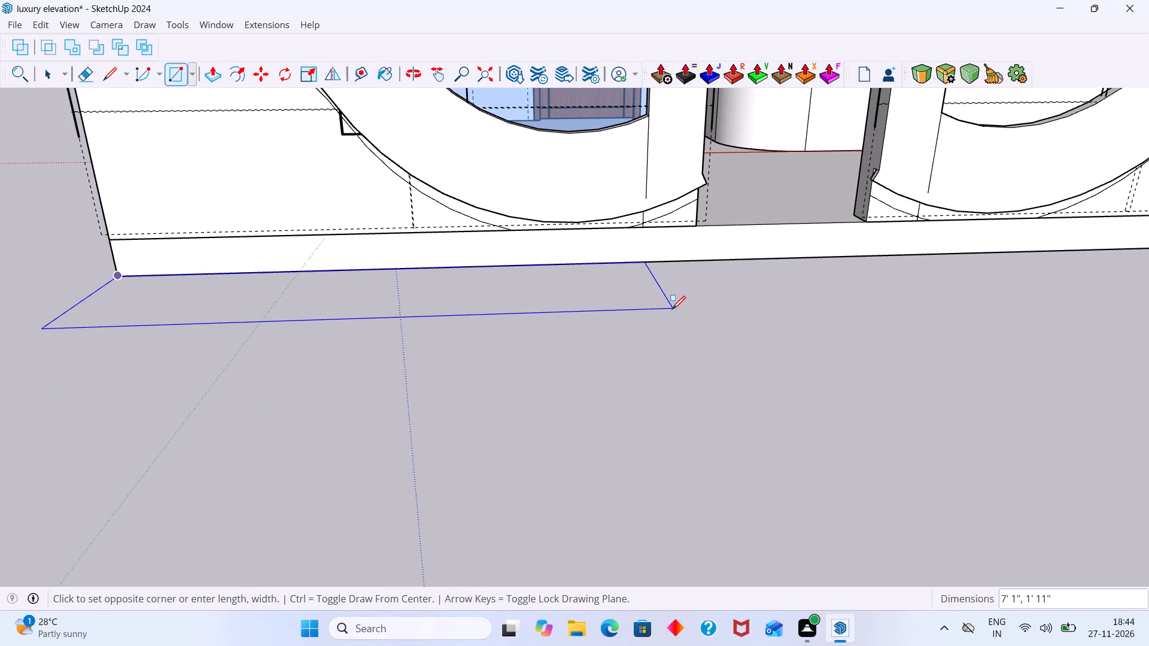
click(670, 309)
Group the slab rectangle's face together with its edges.
key(space)
click(636, 306)
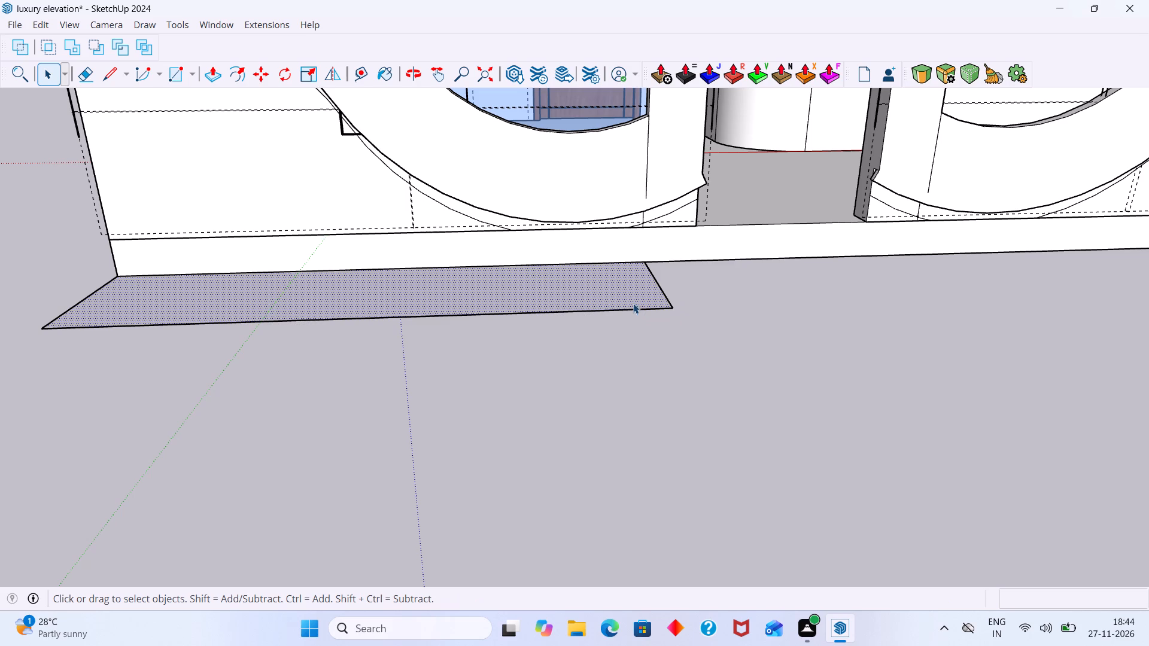
double_click(633, 300)
right_click(637, 299)
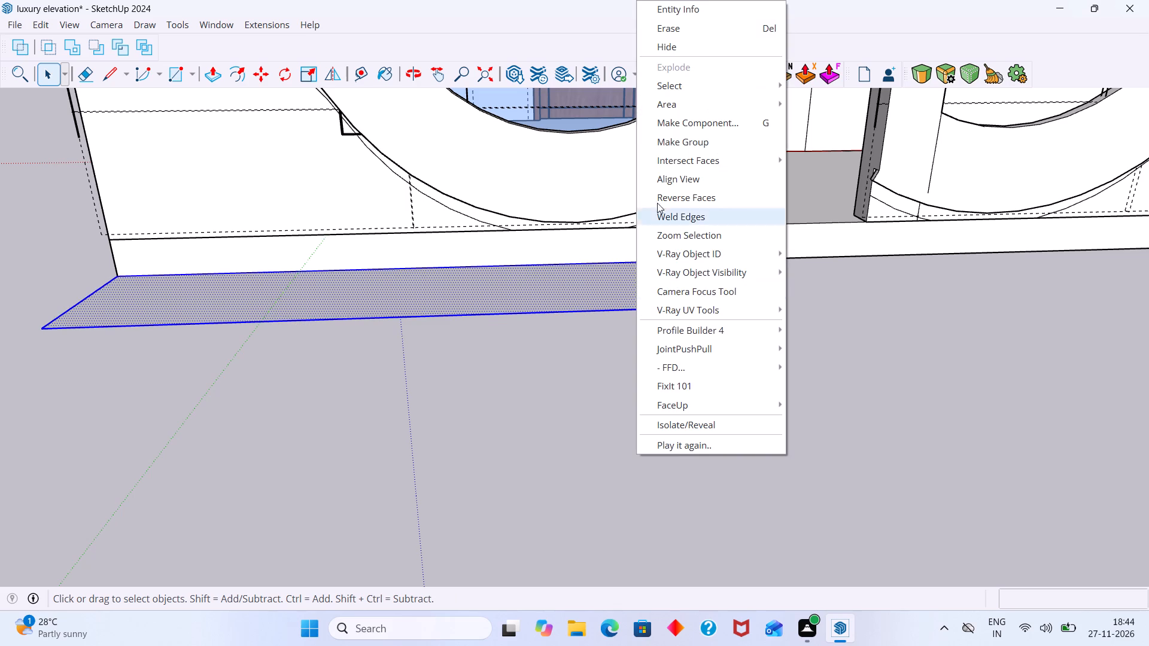
click(676, 145)
Extrude the slab face inside its group upward by 5" with Push/Pull.
scroll(696, 175, down, 7)
middle_drag(679, 371, 665, 422)
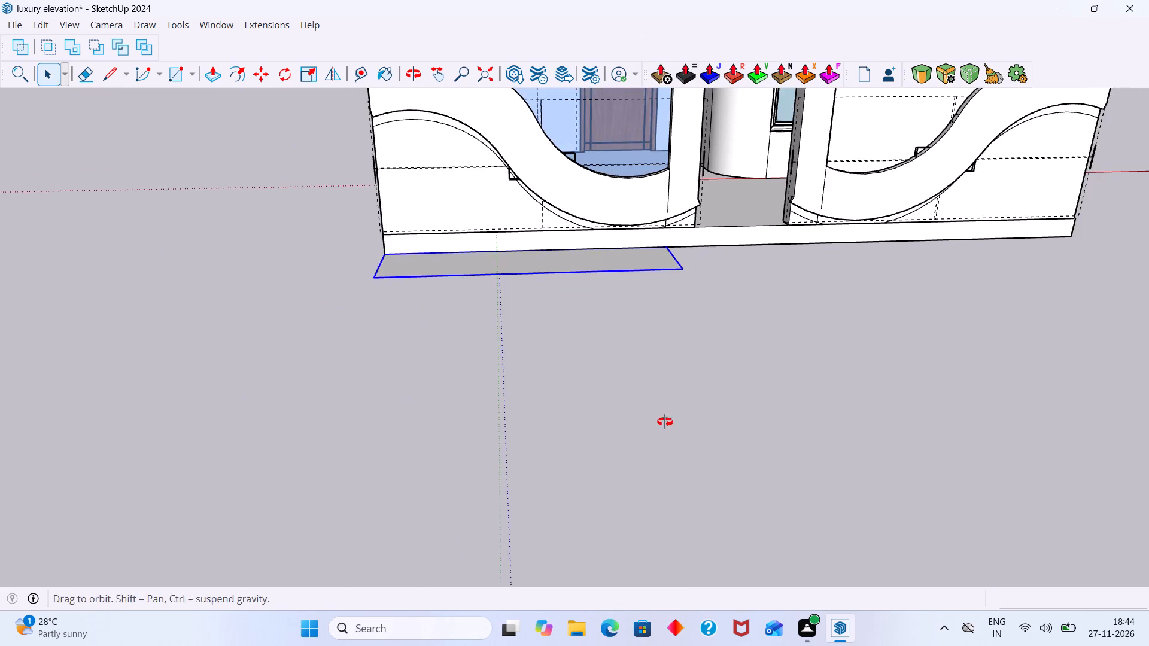
middle_drag(665, 422, 670, 426)
scroll(646, 310, up, 3)
double_click(618, 321)
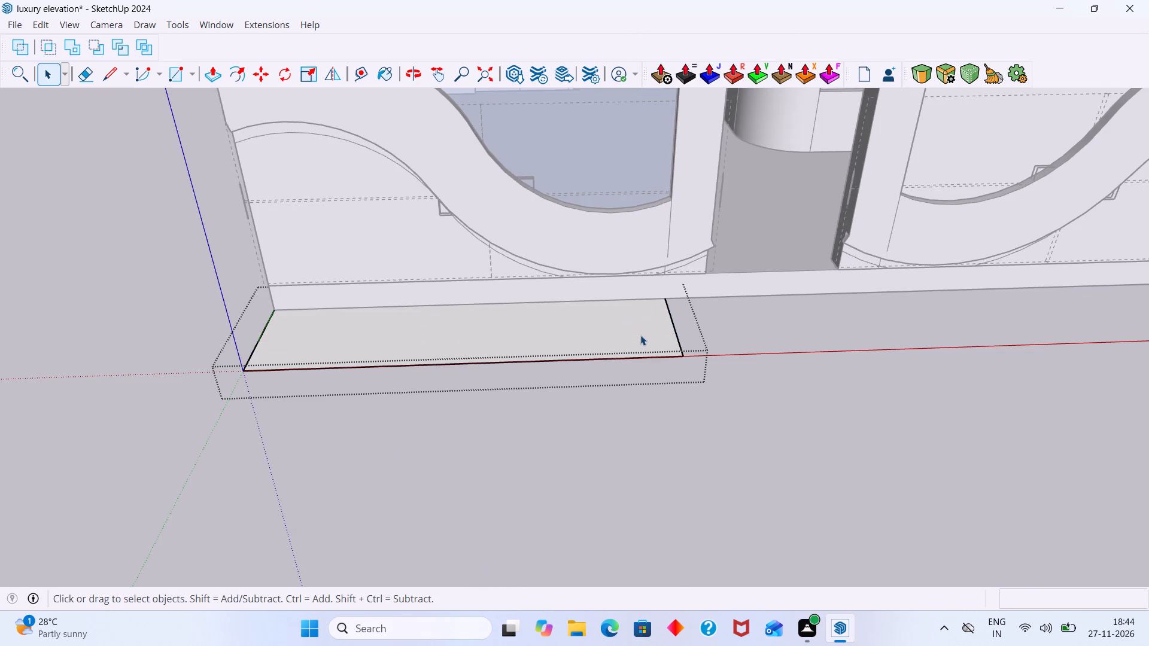
click(640, 335)
key(p)
click(638, 333)
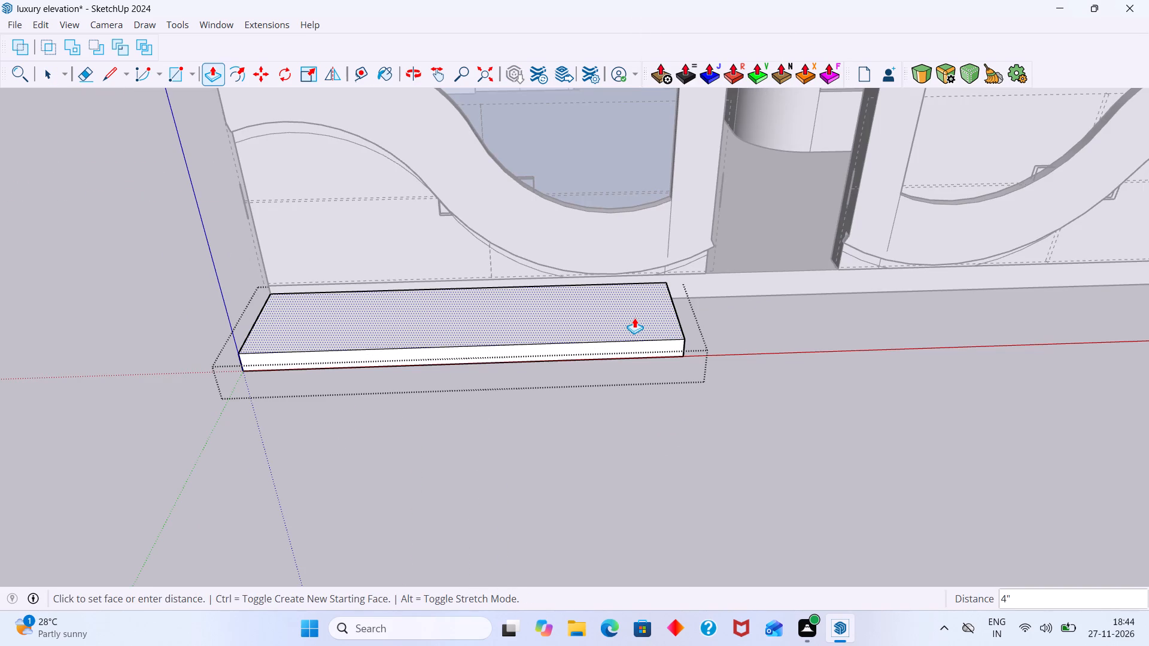
click(634, 315)
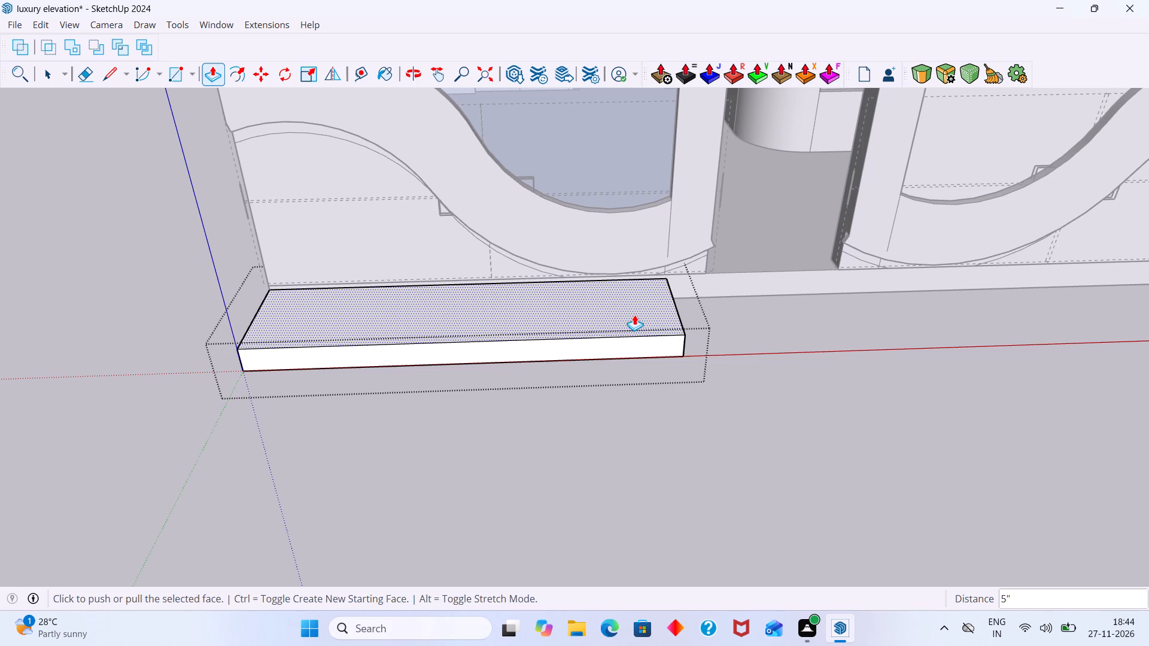
key(space)
click(717, 438)
Round the slab's vertical front edge nearest the gate opening with an offset of about 1' 11" and 6 segments.
middle_drag(697, 402, 503, 322)
scroll(526, 273, up, 4)
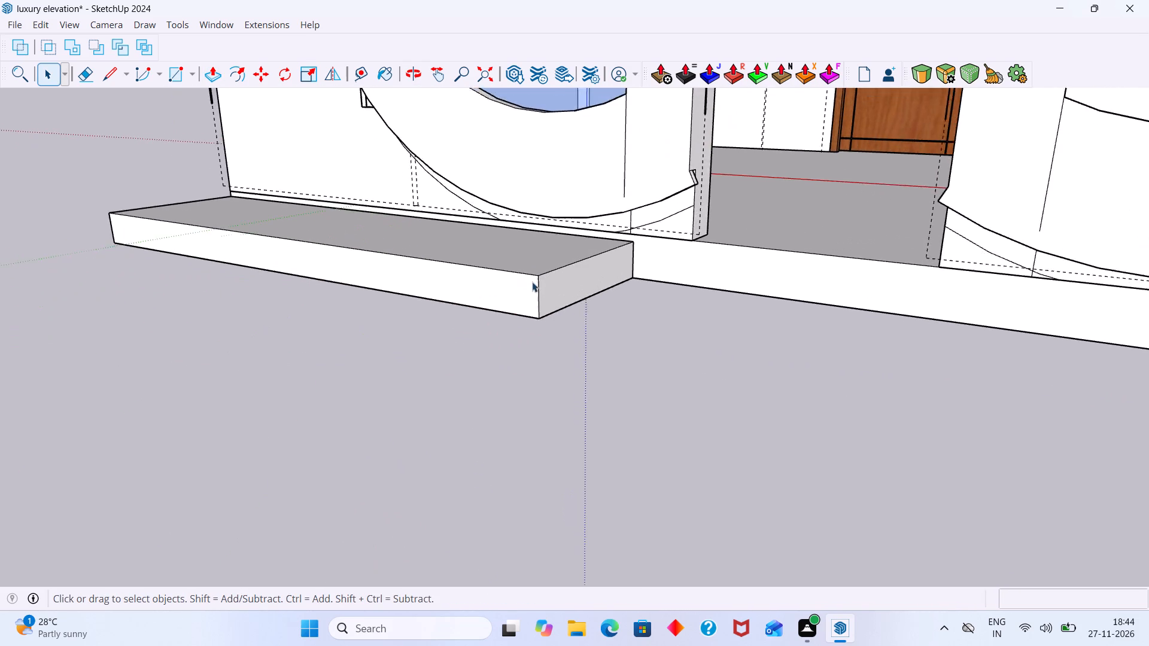
scroll(532, 282, up, 3)
triple_click(542, 296)
click(542, 301)
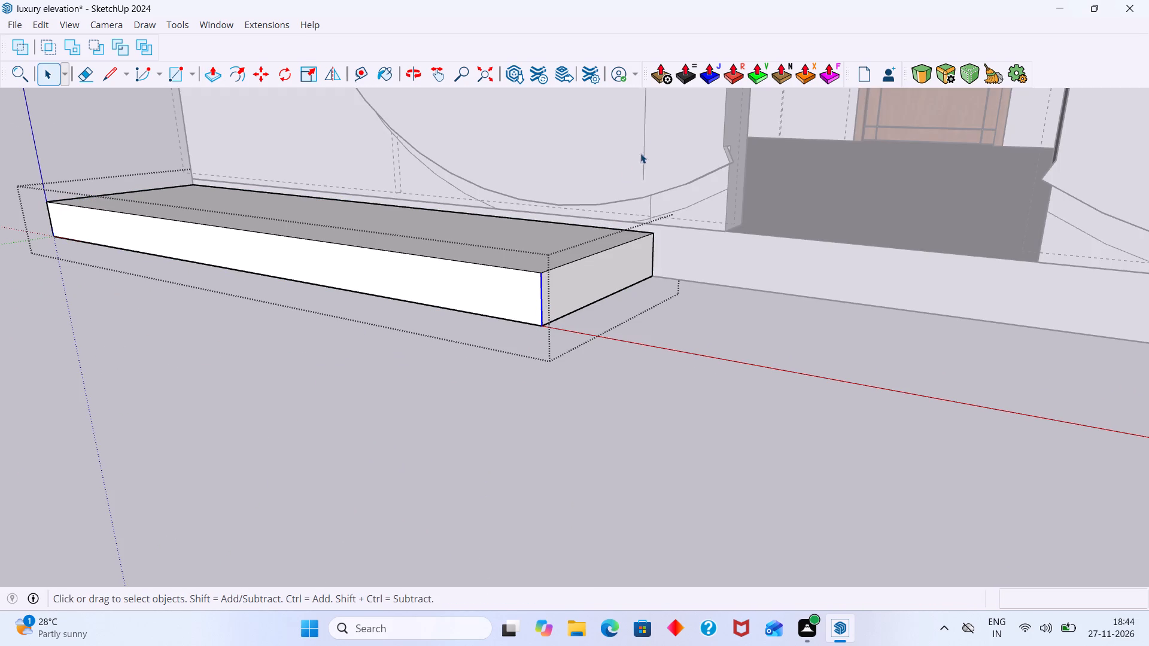
click(924, 75)
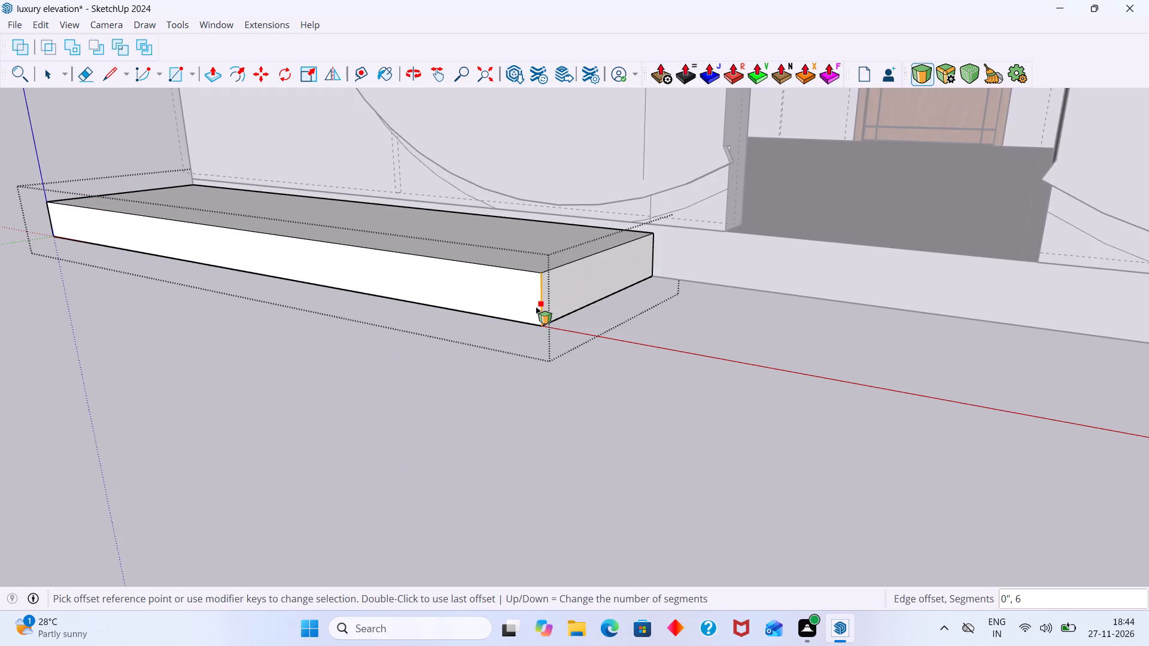
click(540, 297)
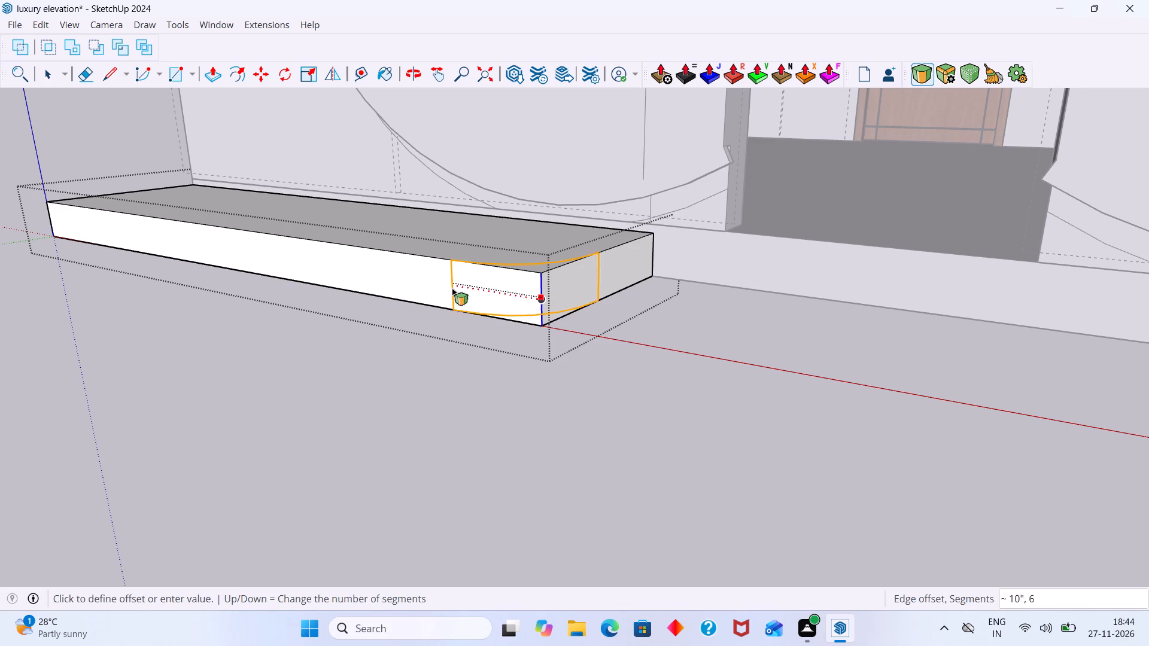
middle_drag(495, 298, 636, 384)
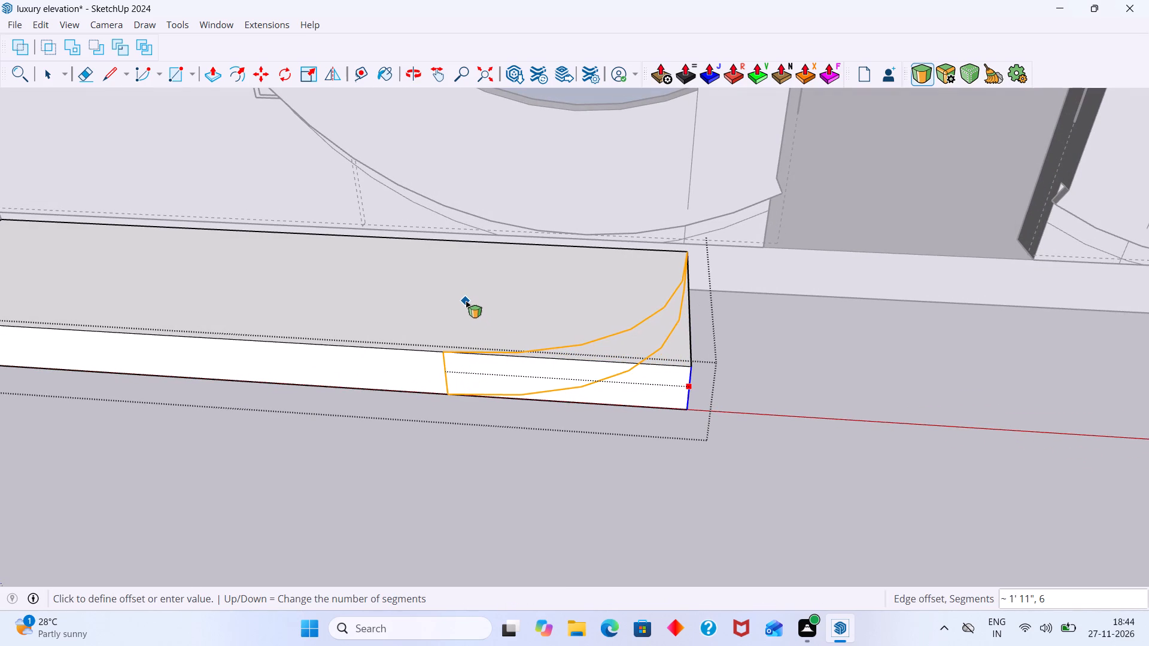
click(466, 301)
key(space)
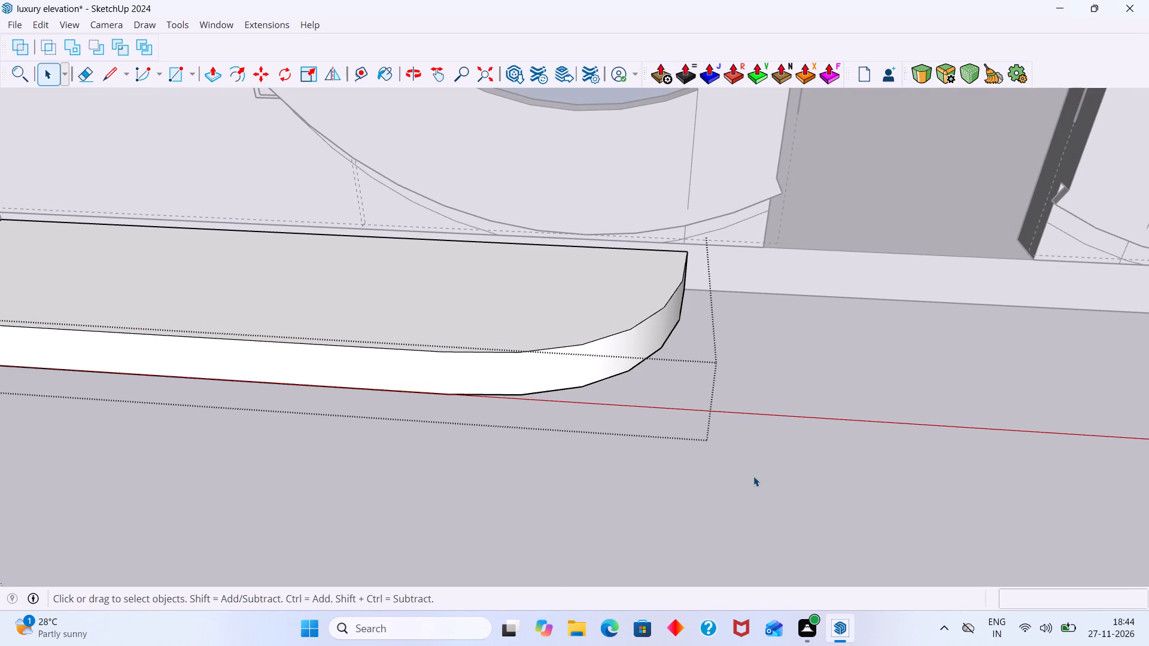
click(747, 475)
Shorten the rounded slab by pushing its flat outer end face inward 9" inside the group.
scroll(698, 441, down, 13)
click(622, 362)
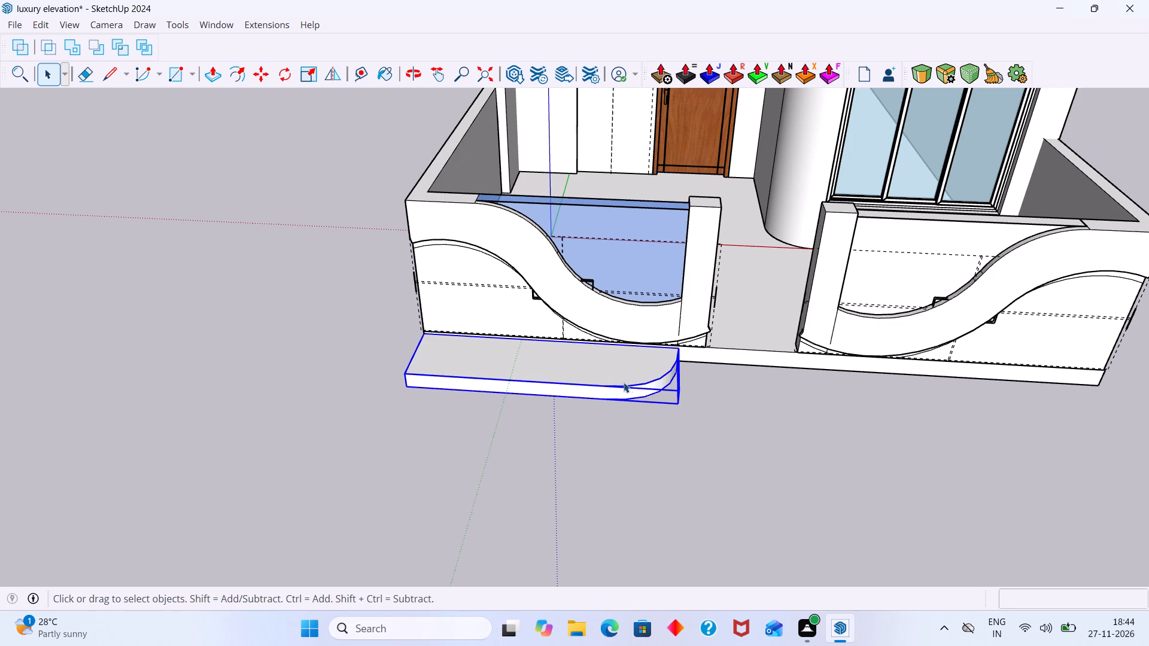
scroll(636, 442, up, 1)
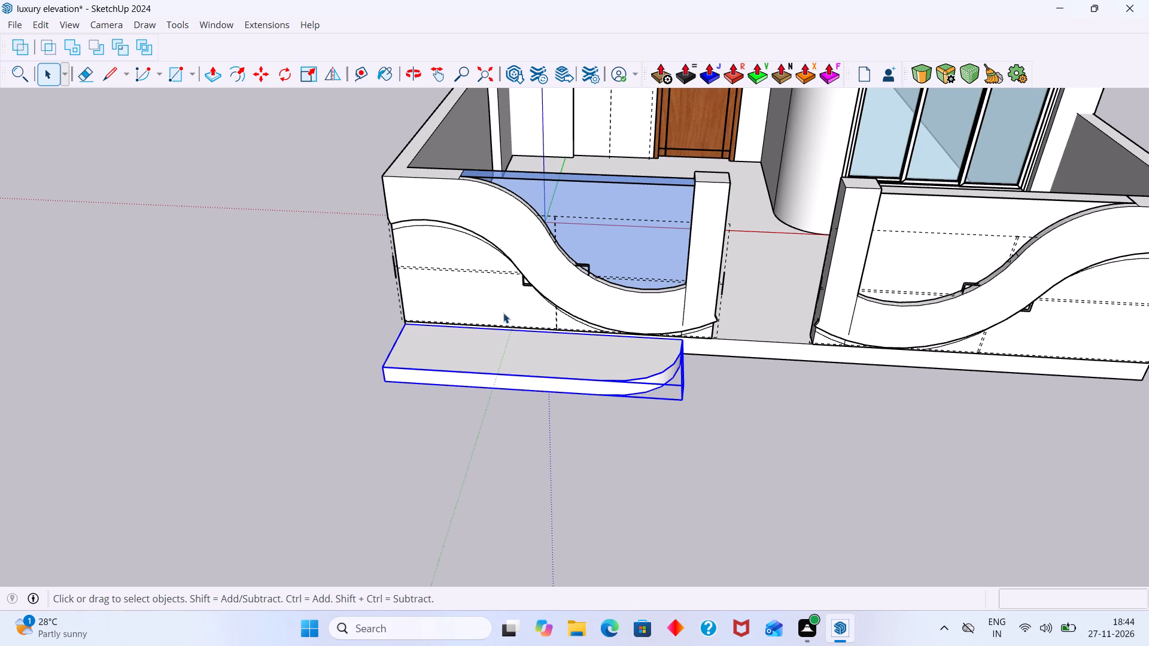
middle_drag(437, 402, 627, 370)
click(603, 486)
scroll(420, 404, up, 6)
middle_drag(481, 406, 563, 368)
scroll(553, 369, up, 3)
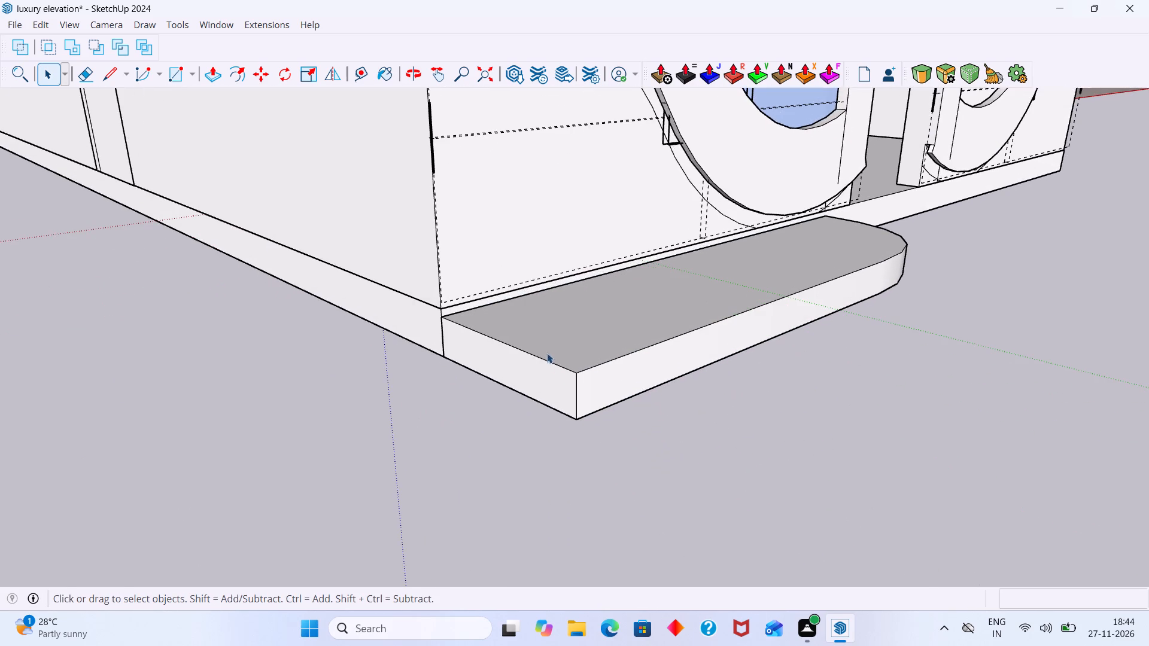
double_click(540, 374)
click(543, 383)
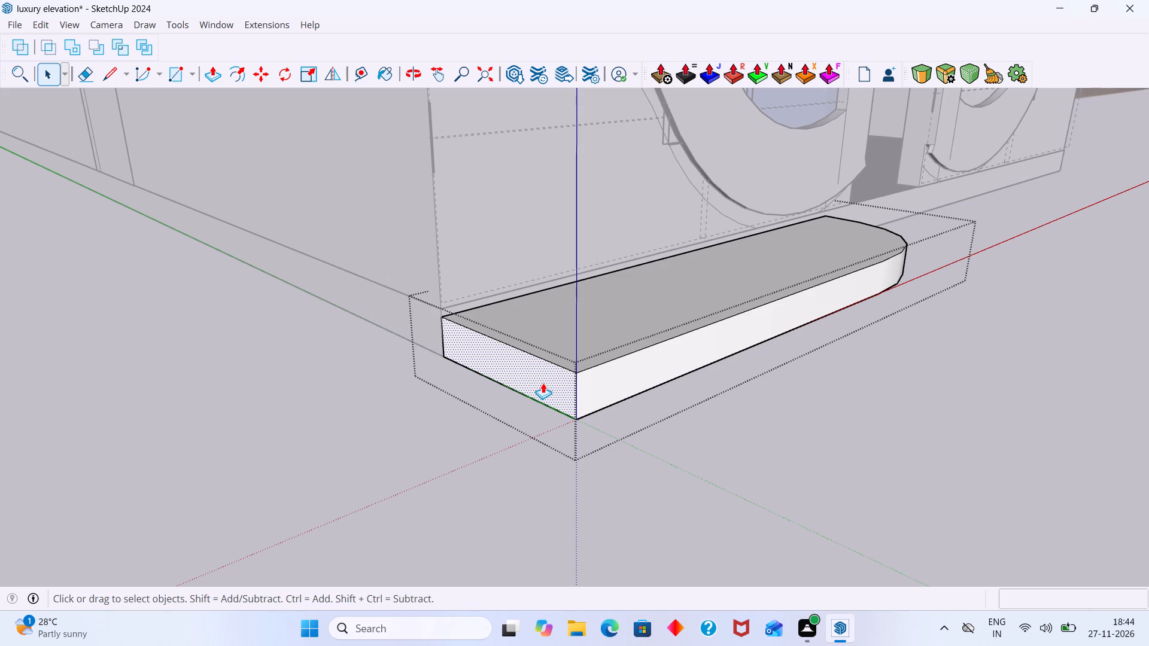
key(p)
click(543, 382)
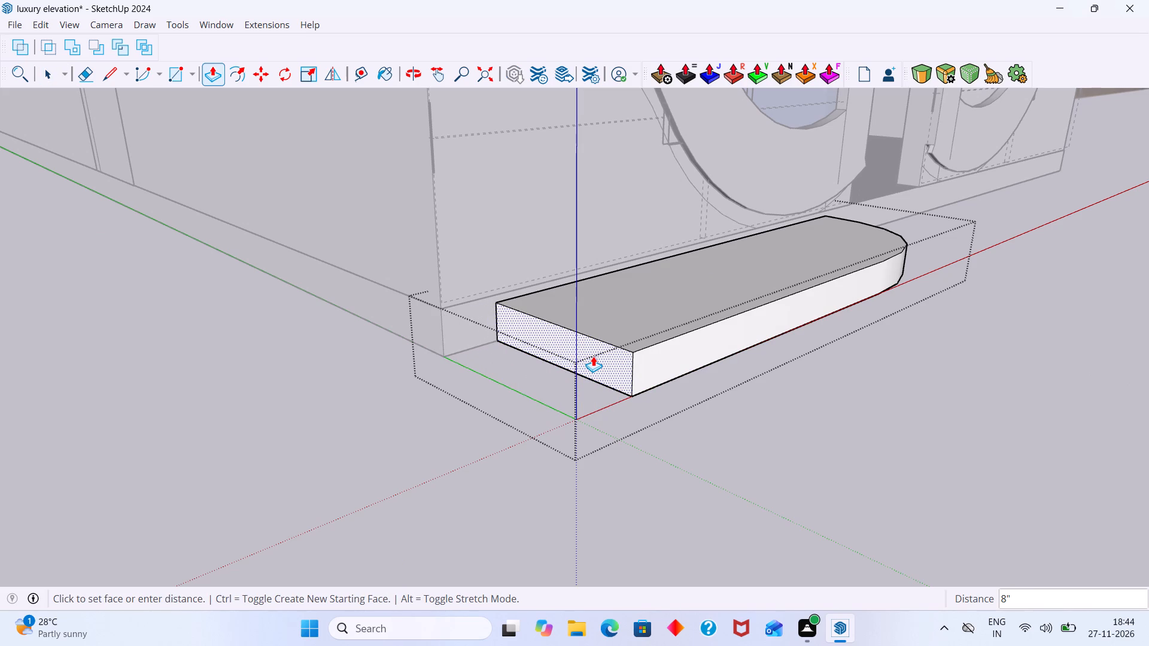
click(601, 354)
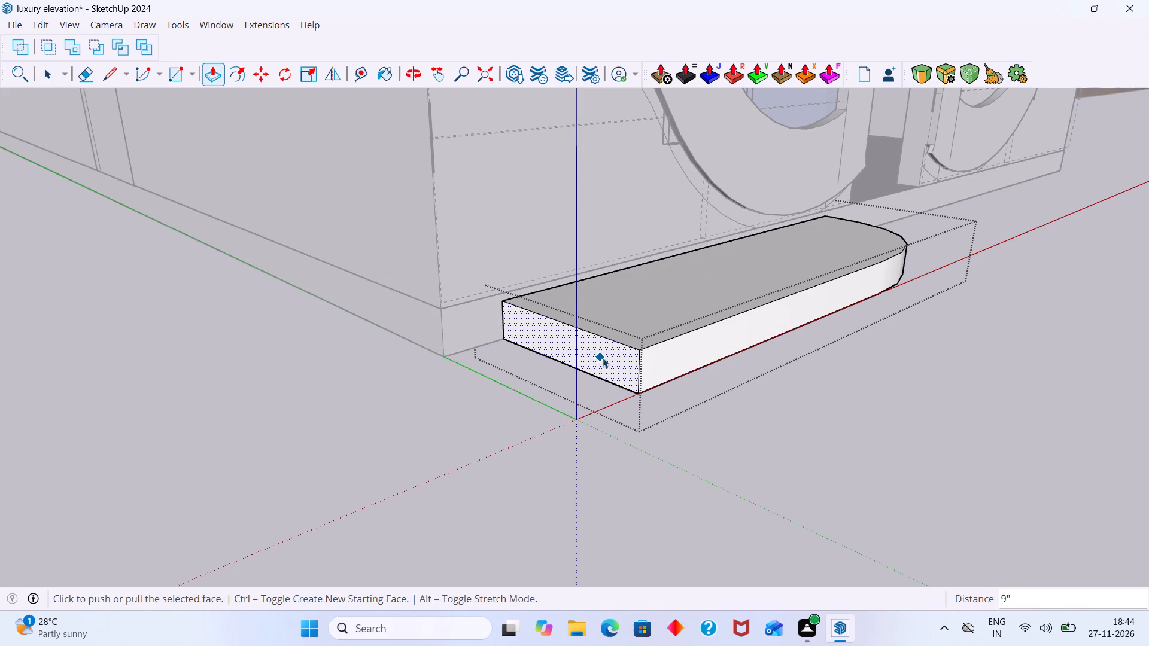
key(space)
click(904, 369)
Move the shortened slab 9" outward so its bottom back corner meets the plinth's outer bottom front corner.
scroll(701, 324, up, 2)
click(701, 322)
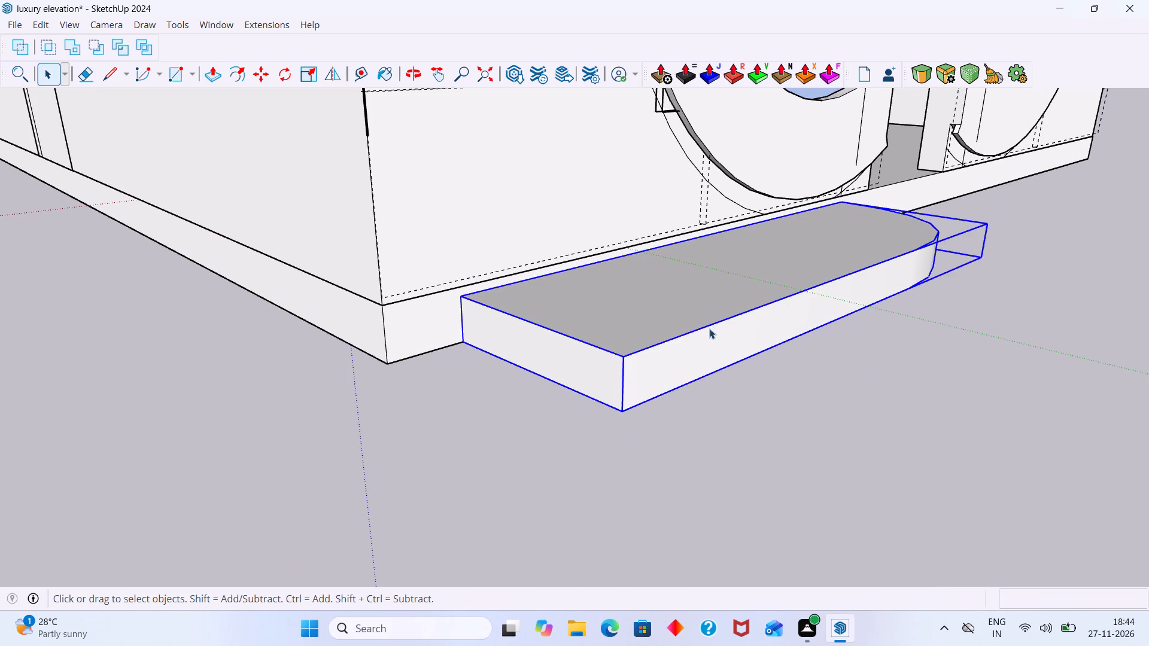
key(m)
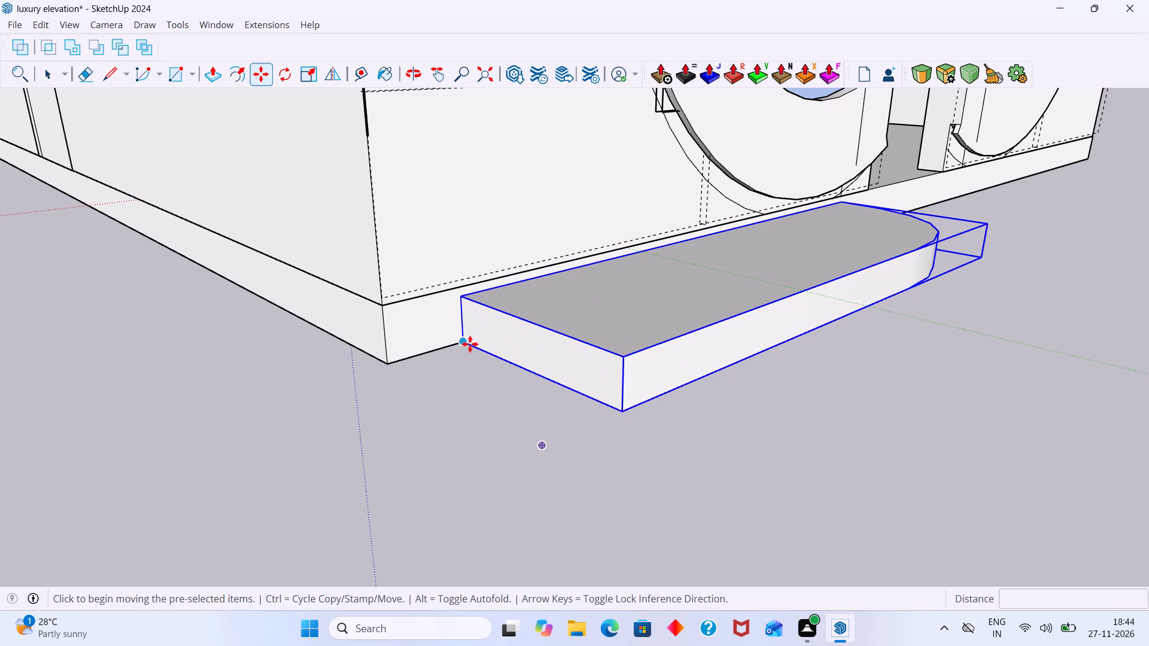
click(460, 342)
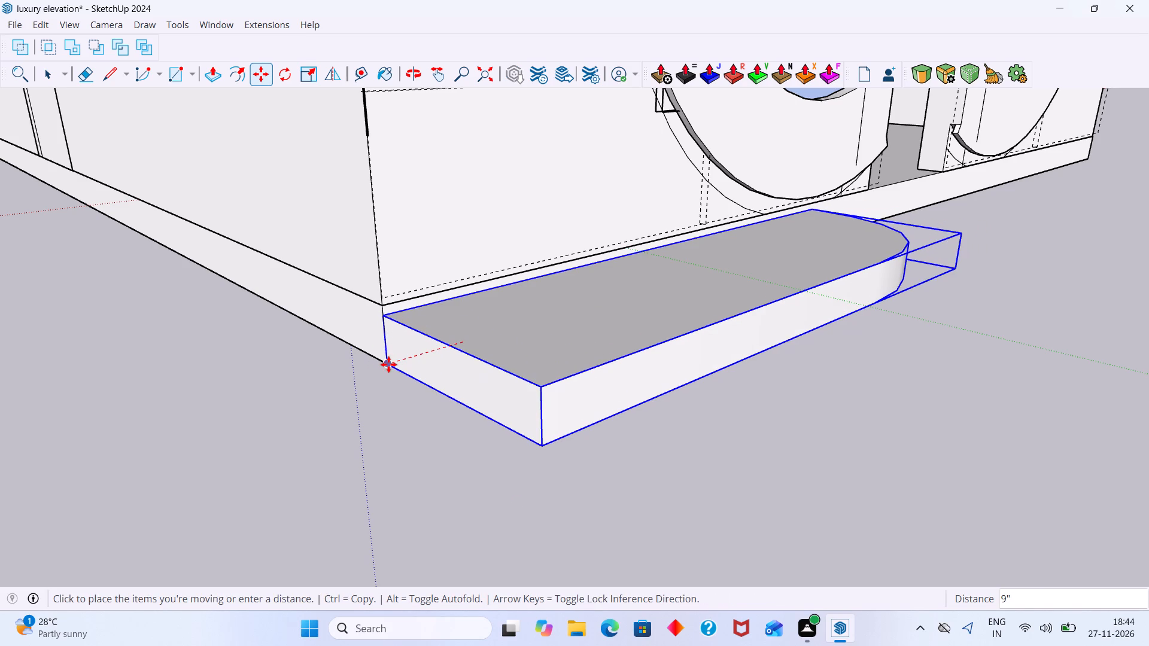
click(388, 364)
key(space)
click(901, 345)
Try to mirror the rounded slab across the gate opening to the other side with the Flip tool.
scroll(840, 338, down, 8)
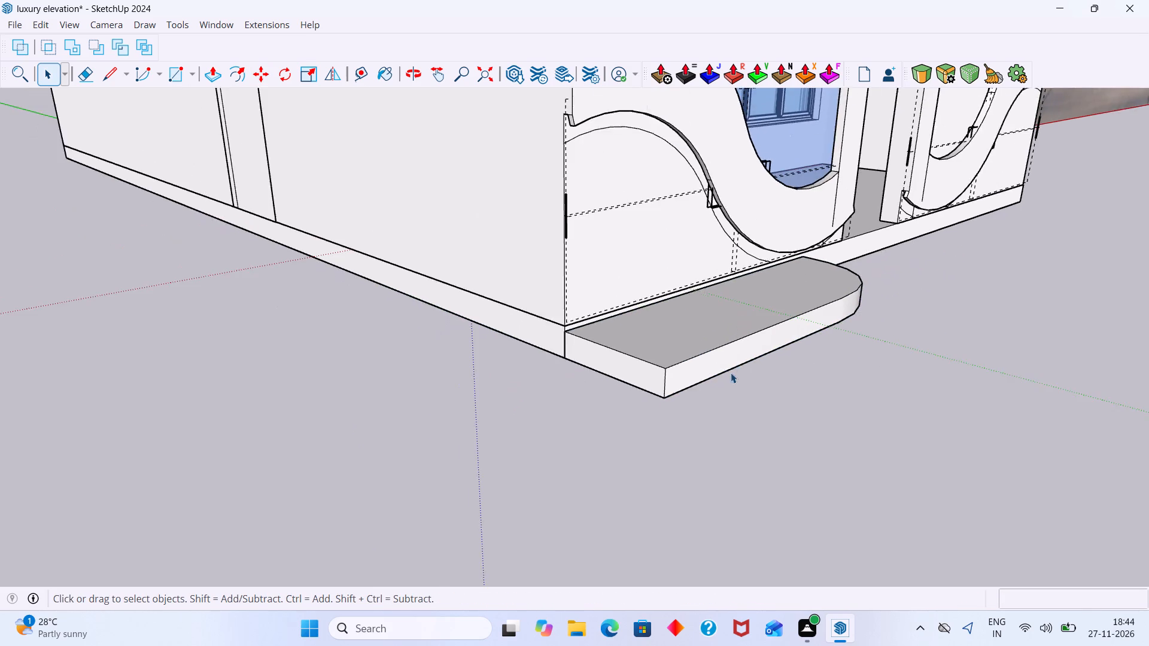
scroll(731, 373, down, 3)
middle_drag(716, 376, 462, 348)
scroll(549, 328, up, 2)
click(551, 298)
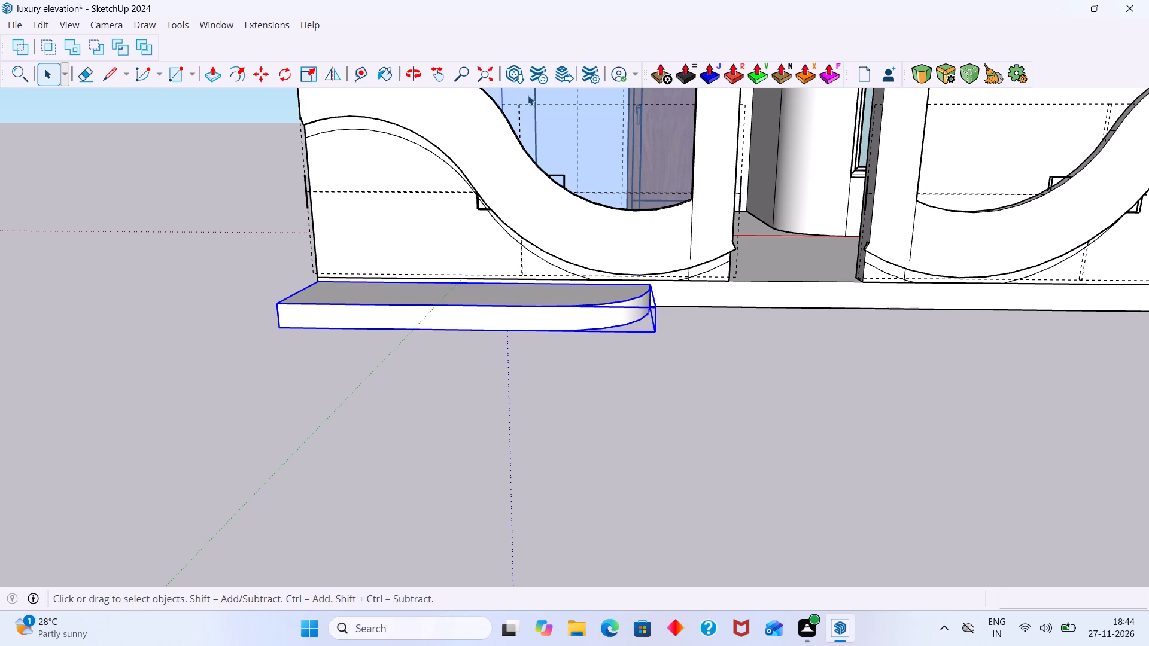
click(333, 78)
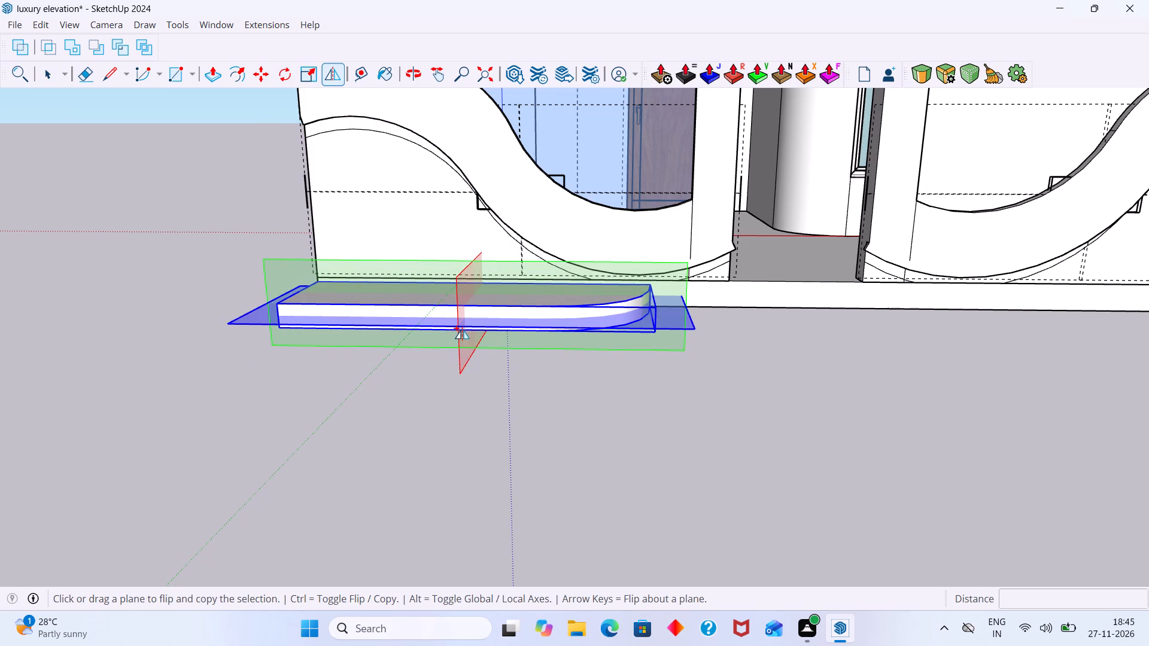
drag(462, 330, 805, 281)
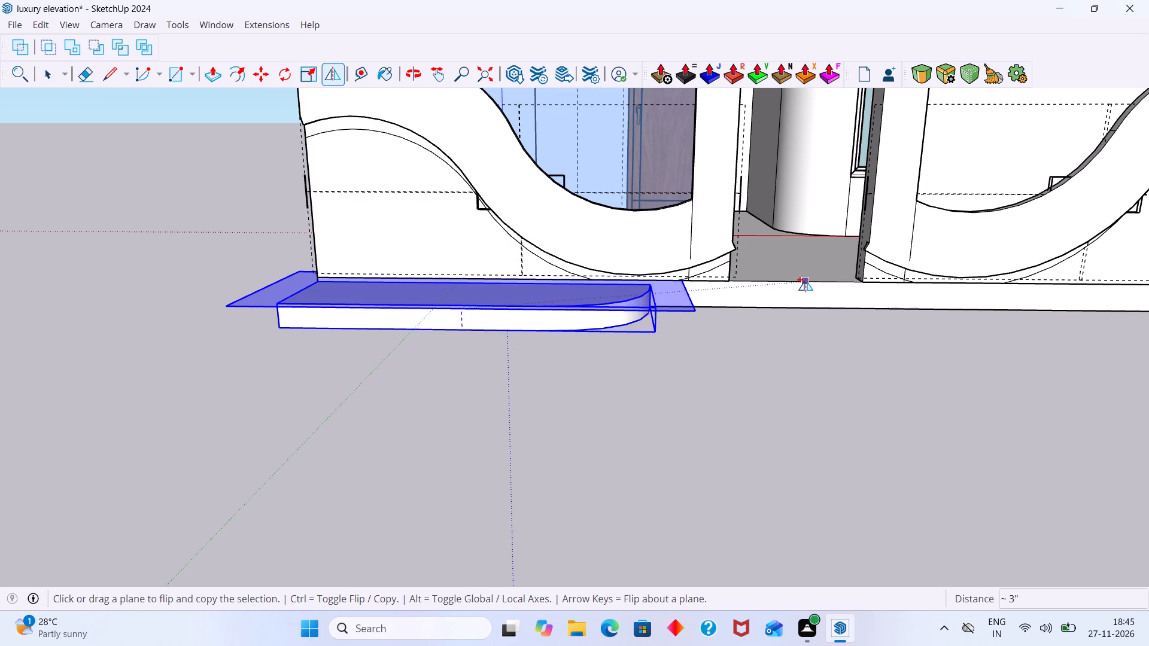
drag(805, 281, 803, 281)
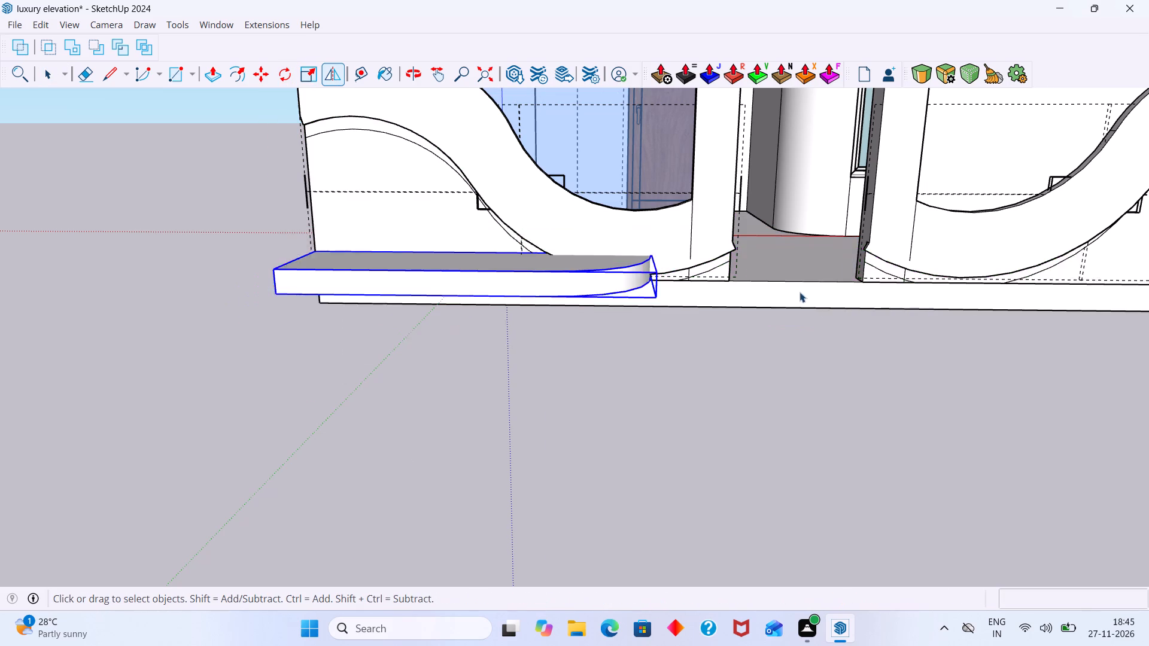
Mirror the rounded slab across the middle of the gate opening, offsetting the red flip plane about 5' 11".
scroll(792, 302, down, 10)
scroll(755, 321, up, 4)
middle_drag(729, 313, 733, 384)
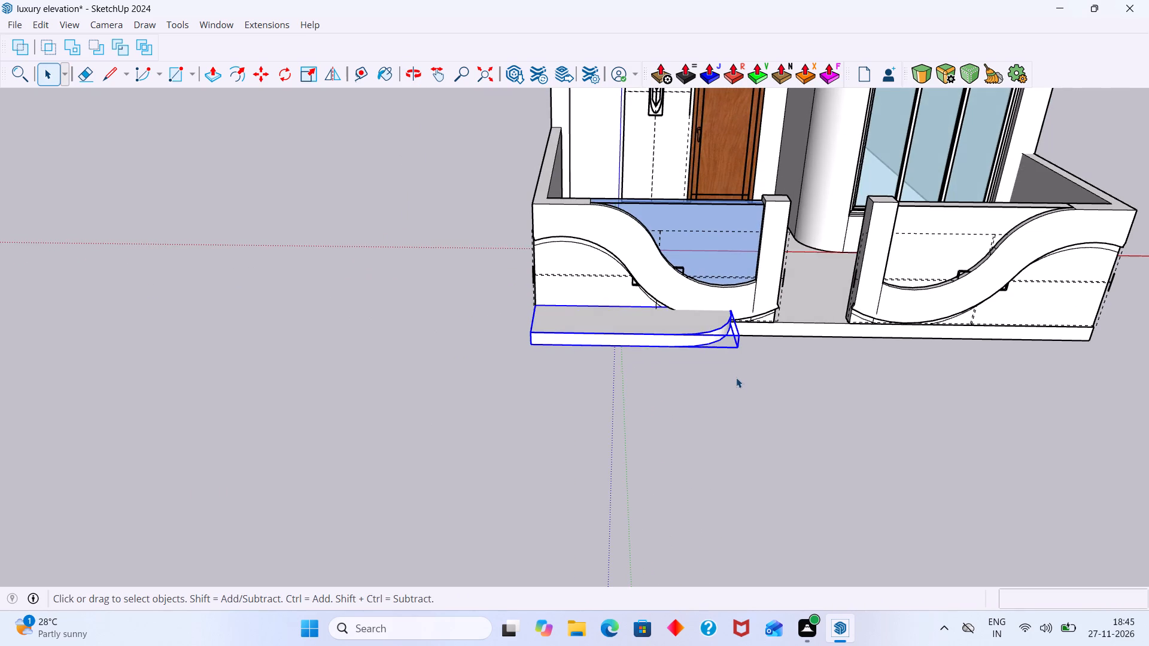
scroll(712, 345, up, 6)
click(682, 322)
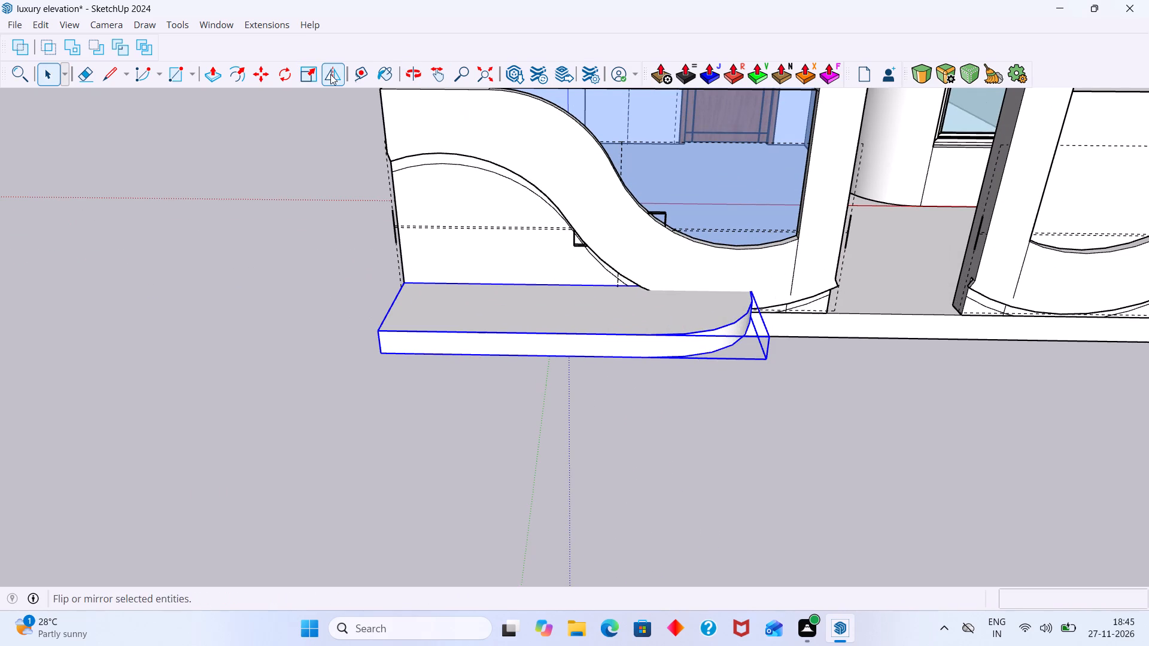
click(330, 74)
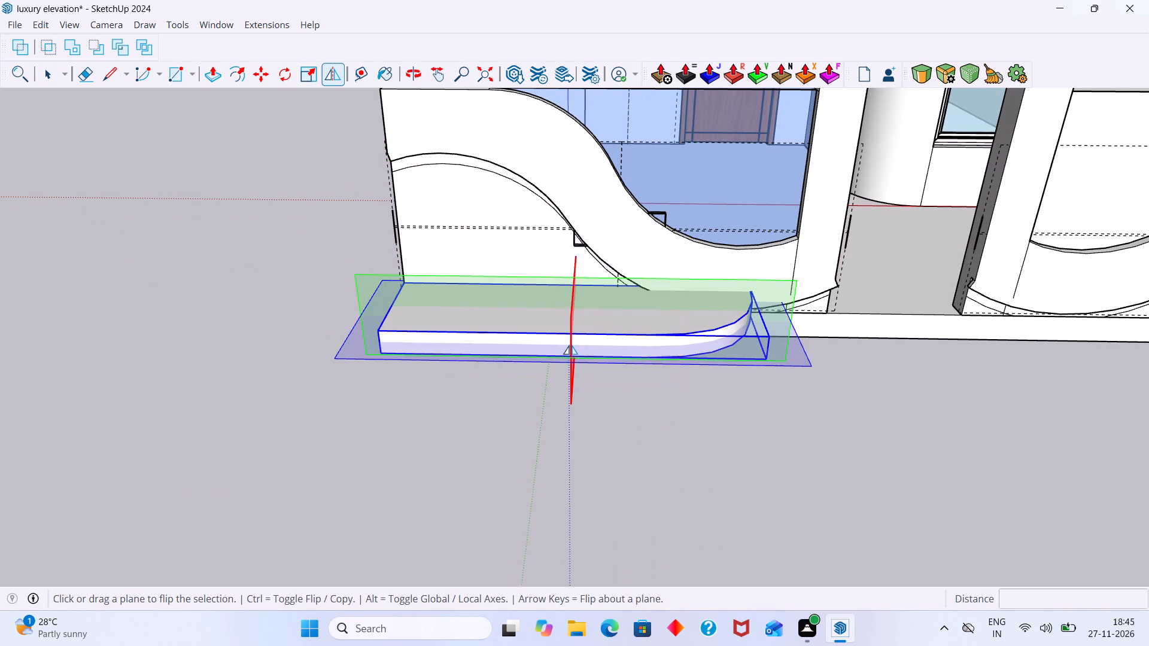
drag(570, 345, 903, 318)
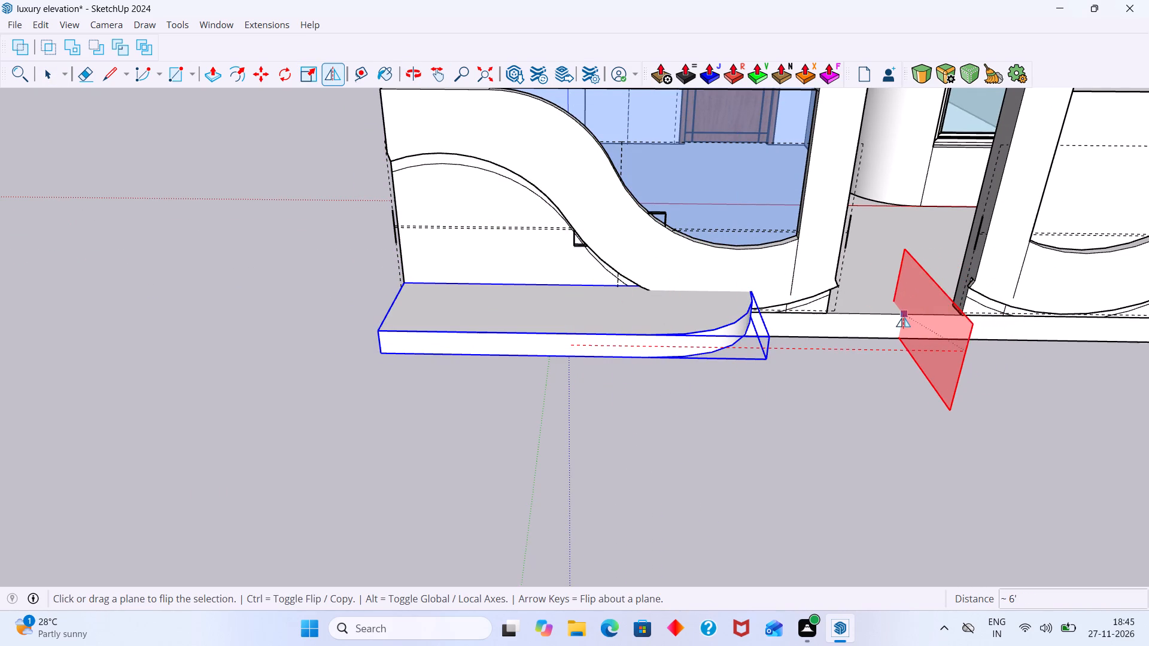
drag(903, 318, 898, 318)
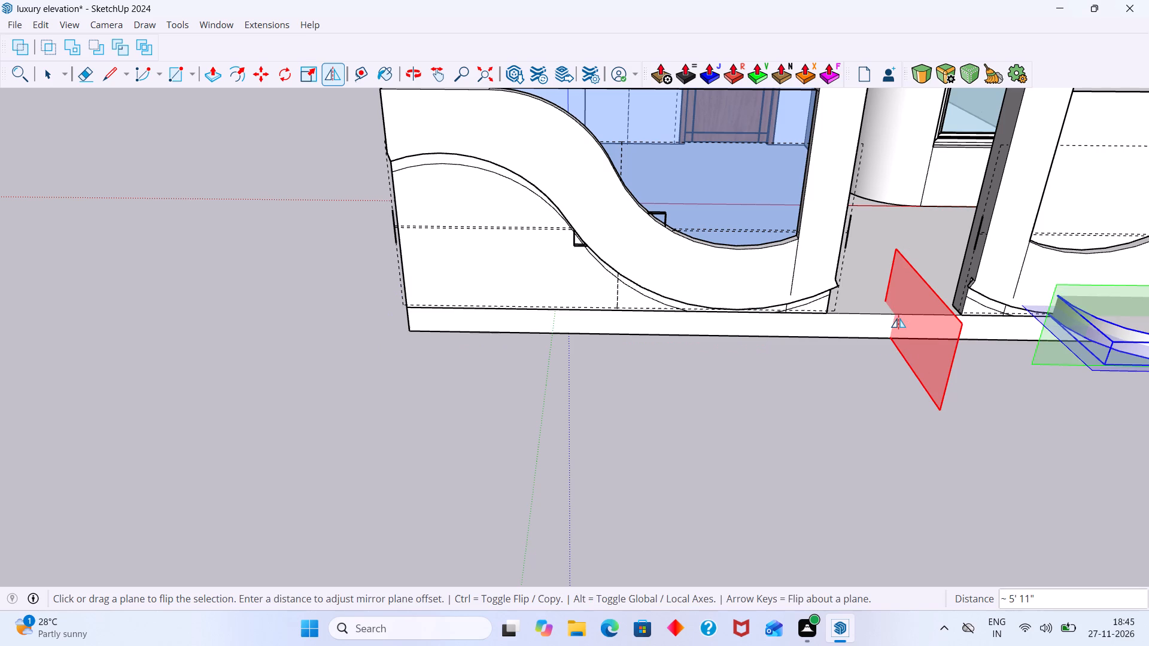
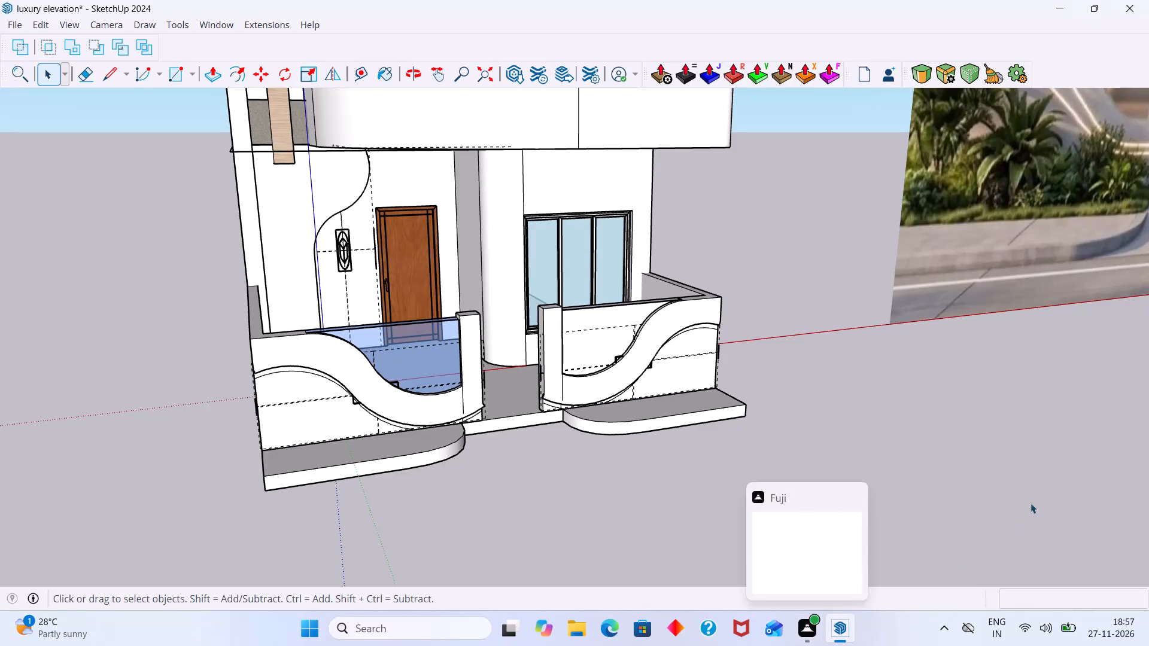
Examine the mirrored slabs and boundary walls from several angles against the reference image.
scroll(559, 441, up, 5)
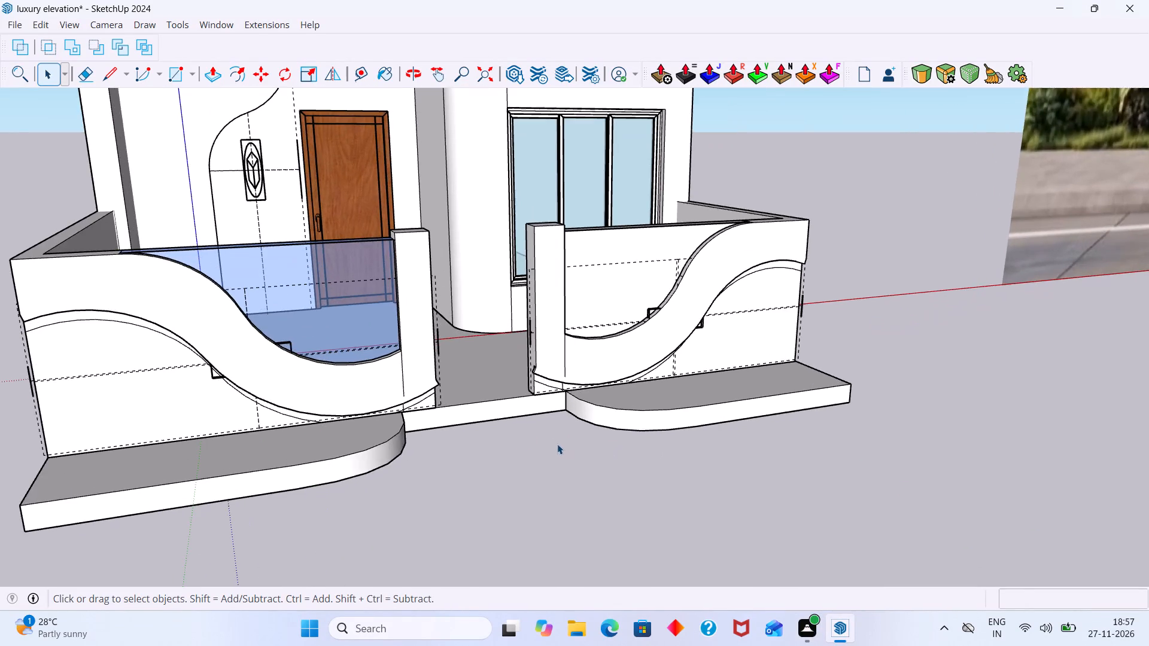
middle_drag(555, 443, 392, 440)
scroll(469, 318, up, 4)
scroll(458, 340, down, 7)
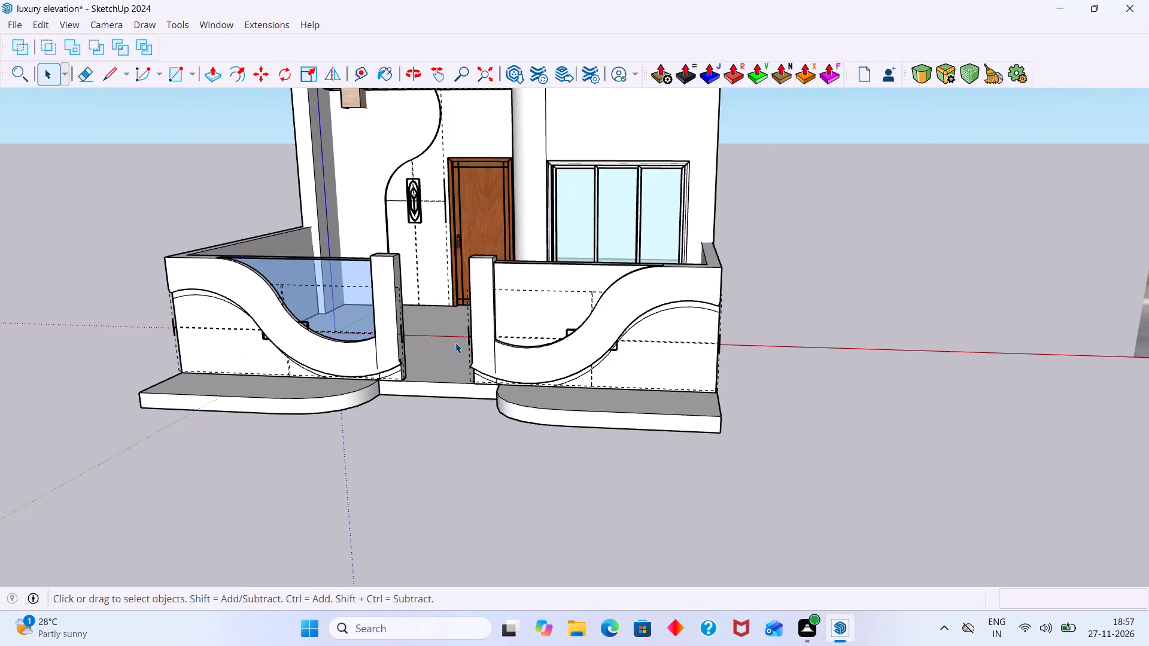
middle_drag(439, 349, 382, 362)
scroll(406, 348, down, 6)
scroll(486, 368, down, 8)
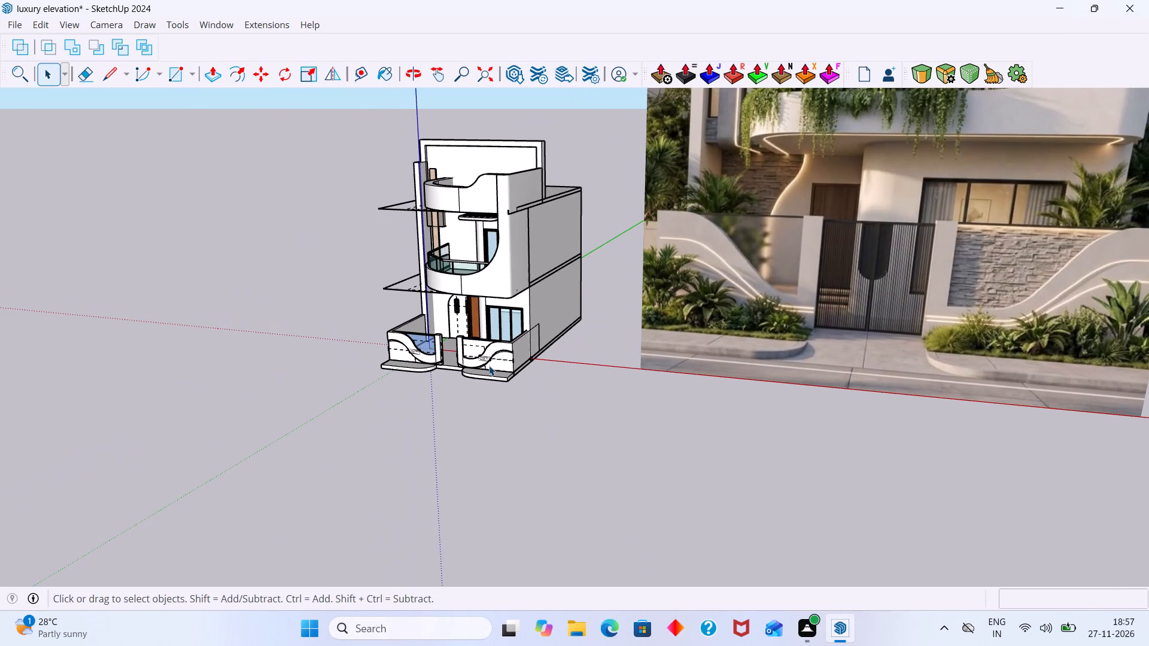
middle_drag(487, 355, 538, 348)
Scale the boundary wall group with the blue glass along the red axis to about 0.55, widening the gate opening.
scroll(461, 343, up, 10)
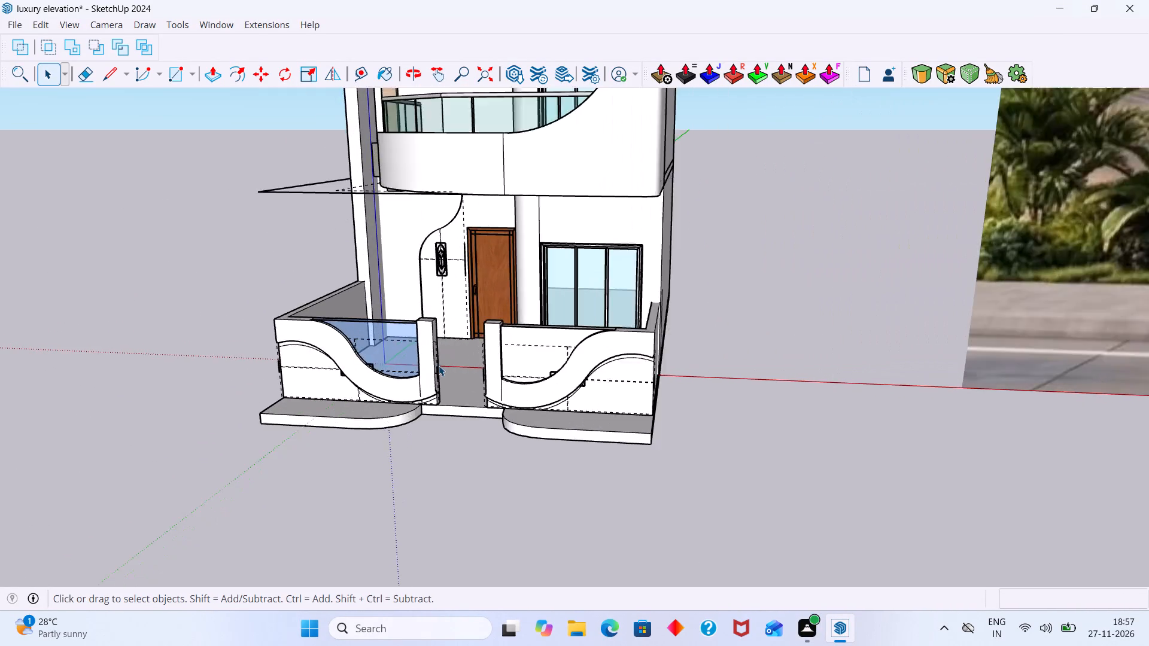
scroll(439, 365, up, 5)
click(433, 362)
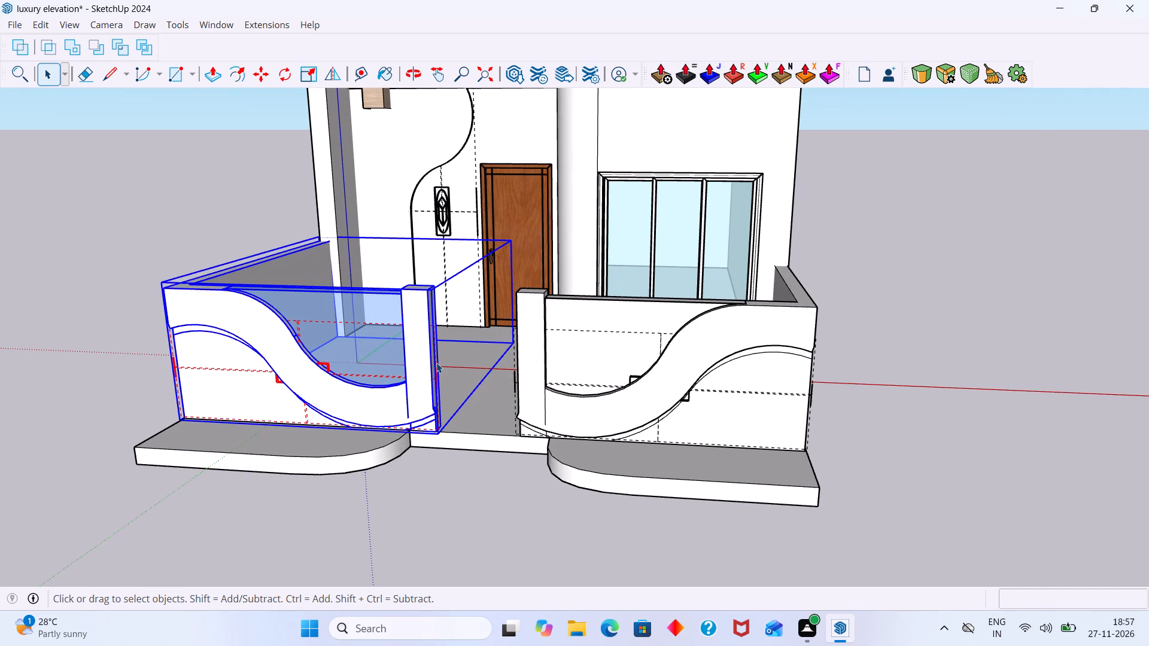
key(s)
click(484, 318)
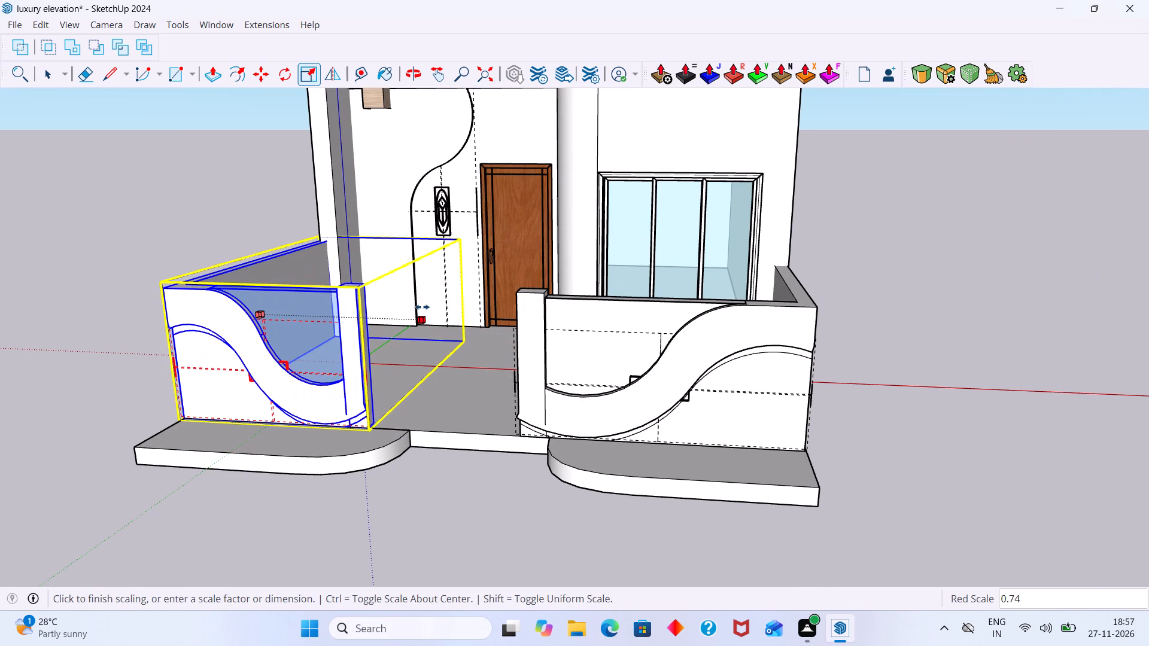
scroll(345, 356, up, 2)
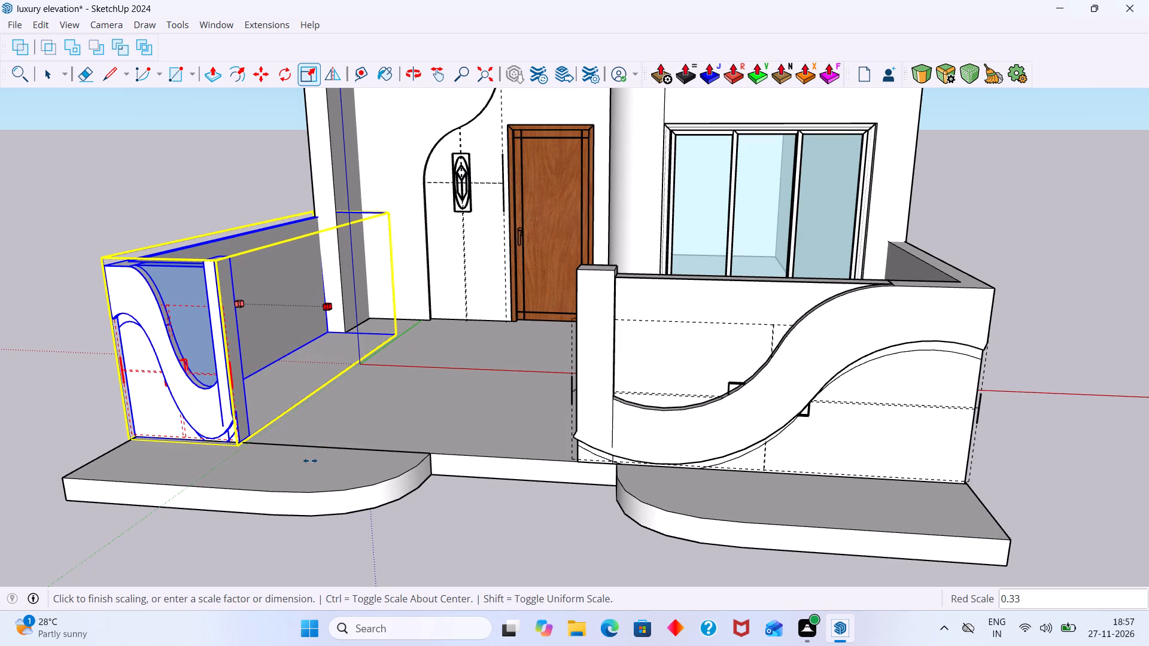
click(376, 447)
key(space)
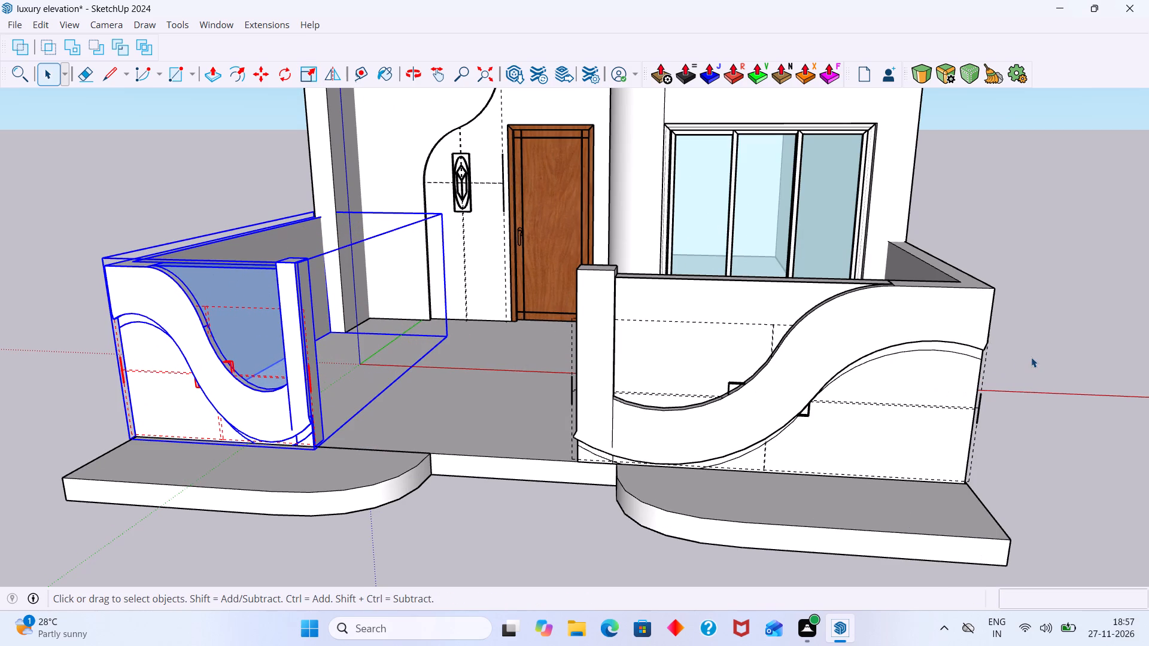
click(1031, 357)
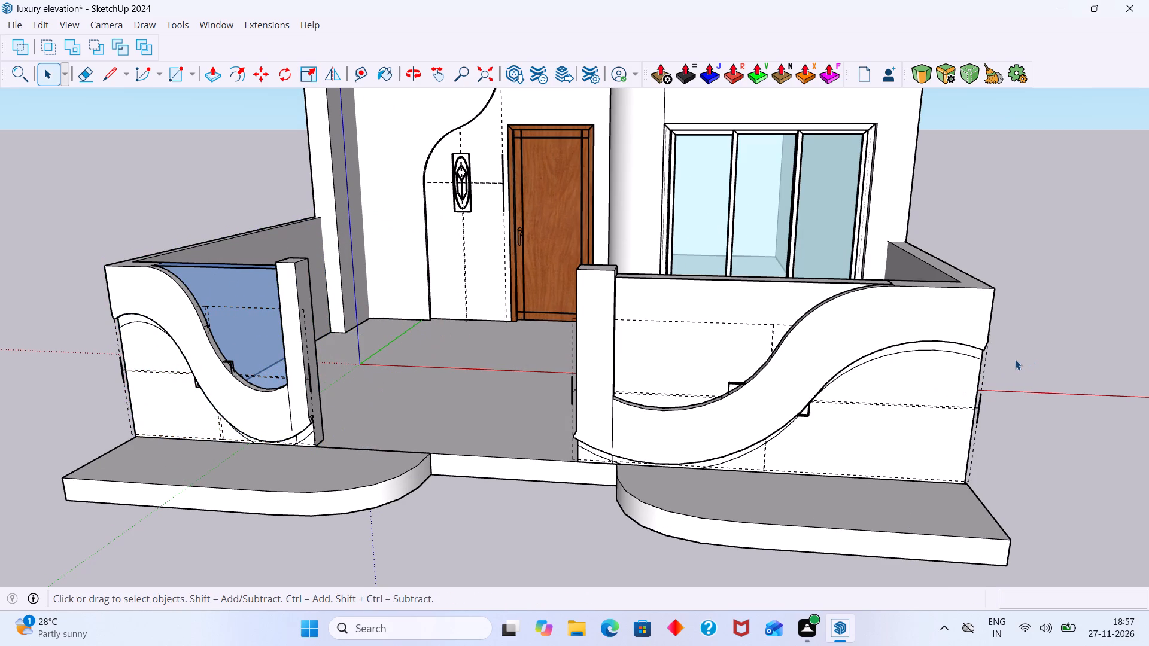
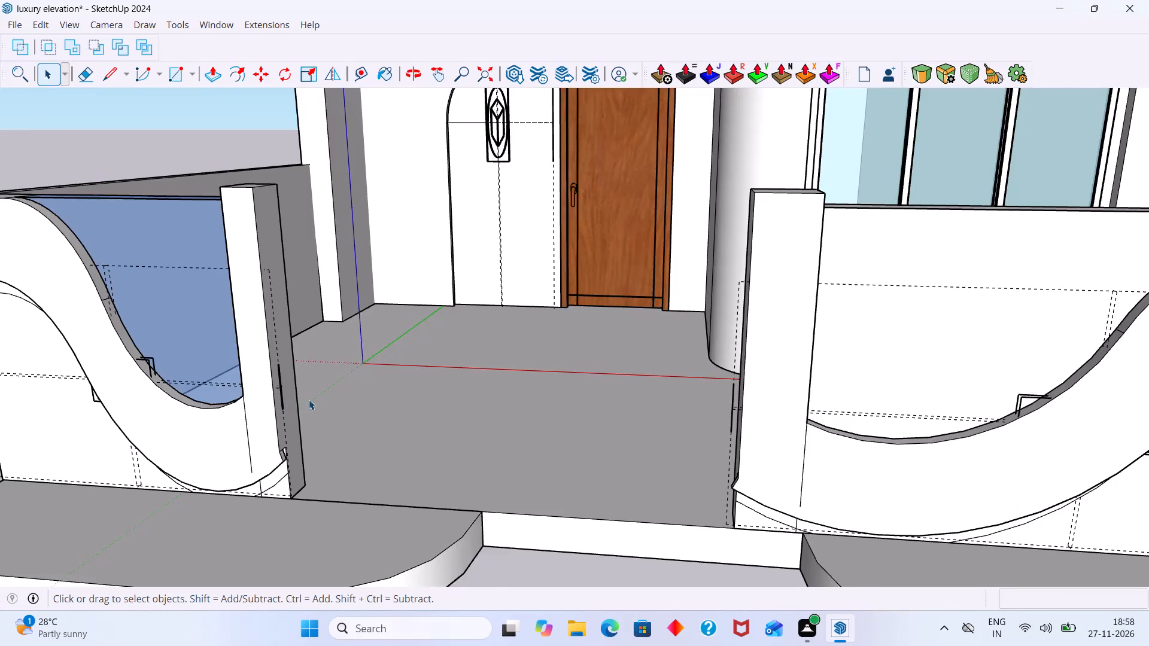
Examine the widened gate opening, boundary walls and rounded slabs from several angles against the reference image.
scroll(311, 398, up, 1)
scroll(314, 398, down, 19)
middle_drag(401, 455, 546, 484)
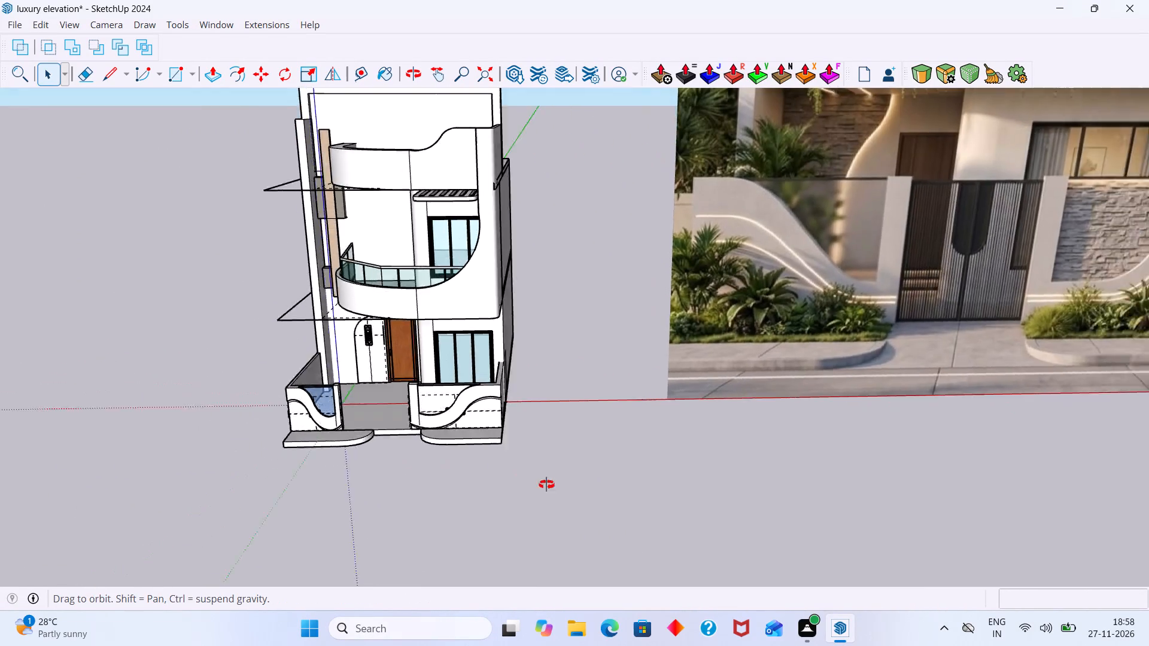
middle_drag(546, 484, 484, 467)
scroll(411, 431, up, 9)
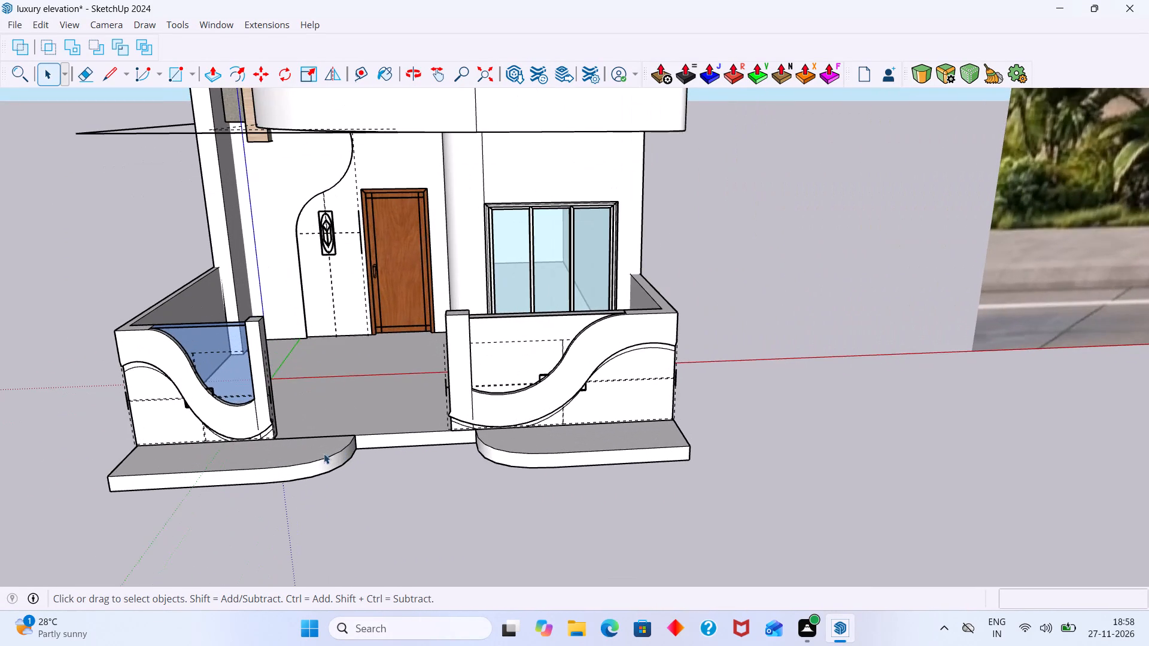
middle_drag(308, 465, 245, 432)
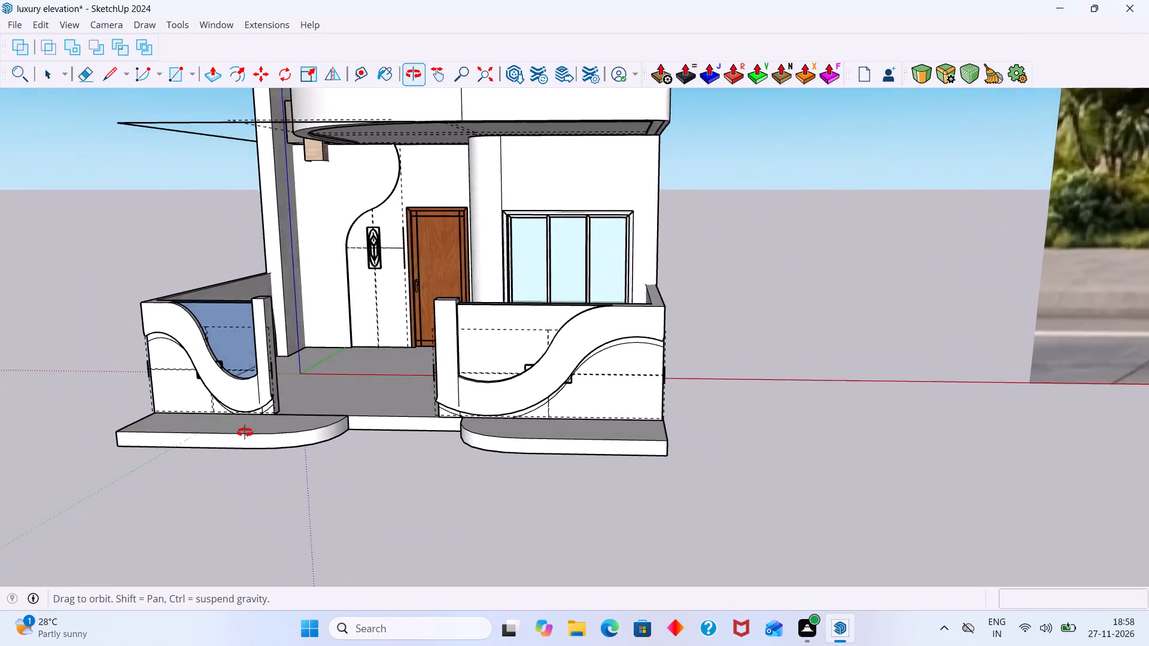
middle_drag(245, 432, 169, 446)
scroll(276, 413, down, 2)
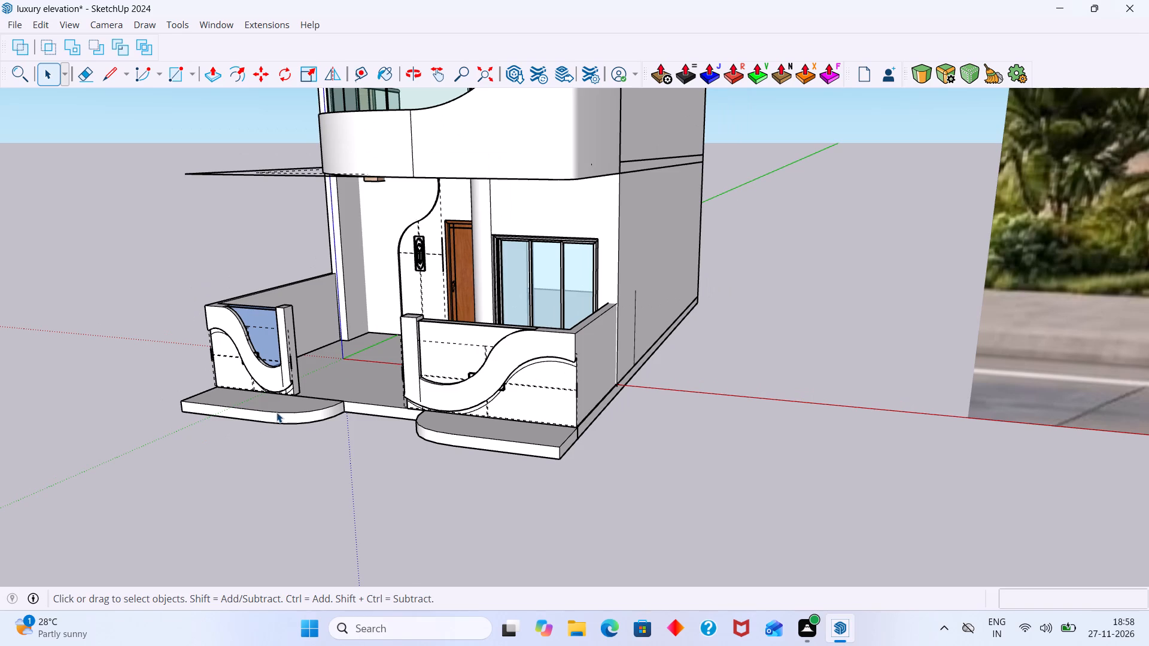
Scale the rounded-corner slab below the blue-glass boundary wall along the red axis to about 0.77, shortening it from its outer end.
shift+middle_drag(276, 412, 539, 400)
middle_drag(507, 409, 709, 423)
scroll(545, 429, up, 6)
click(526, 395)
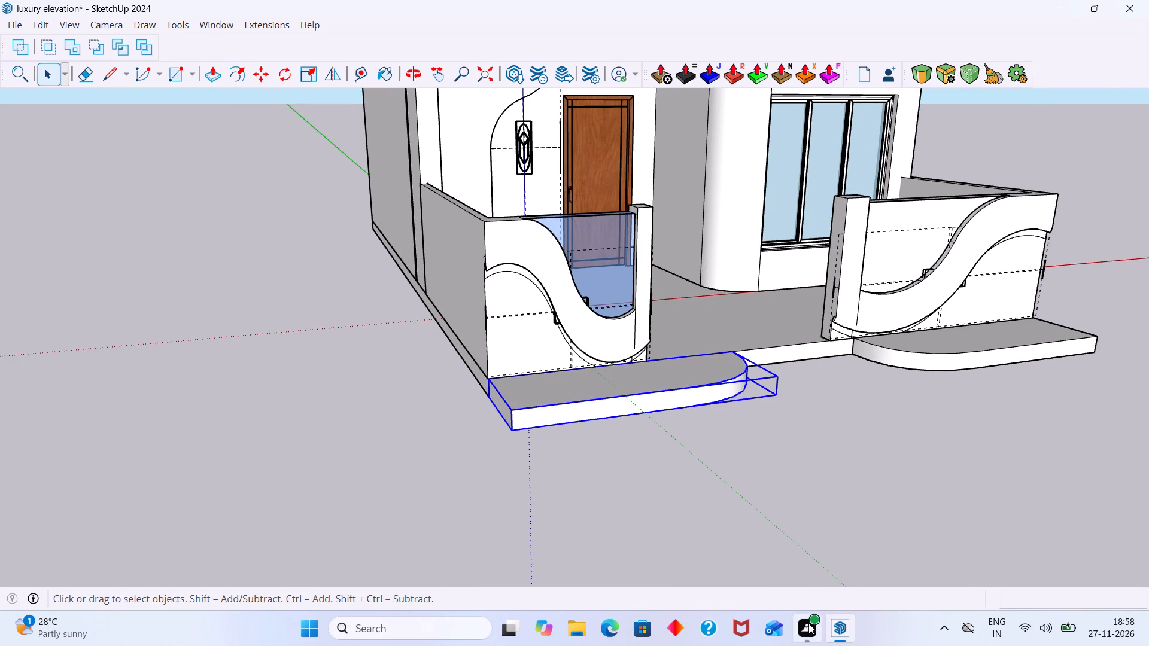
scroll(528, 403, up, 8)
middle_drag(483, 420, 571, 422)
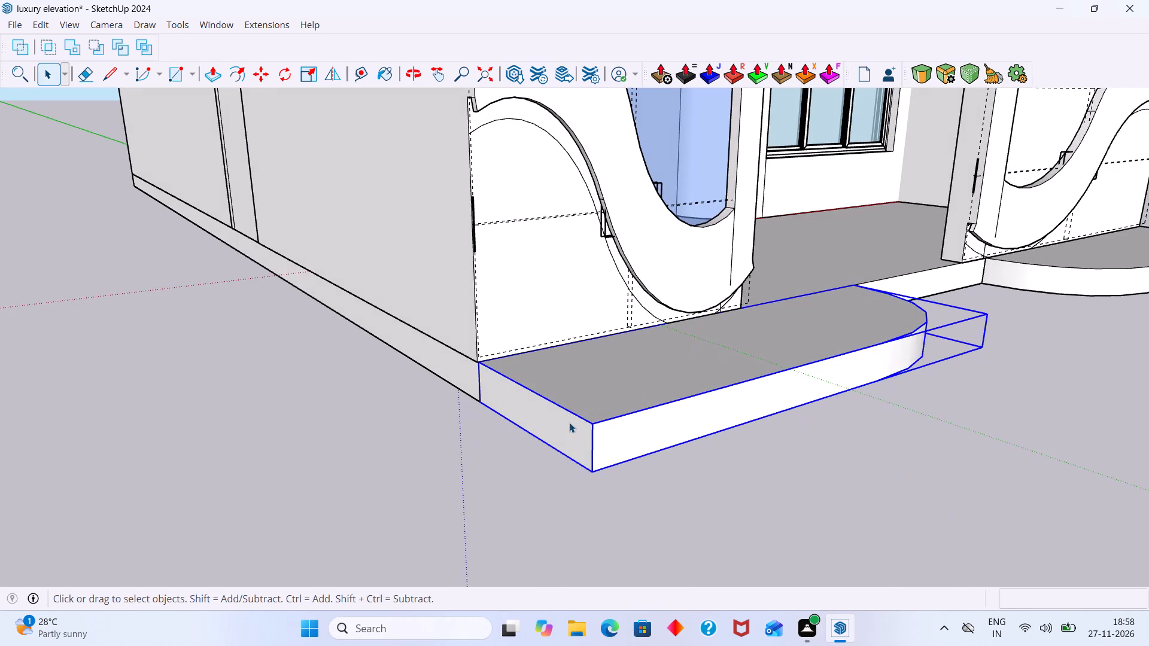
scroll(569, 422, up, 1)
middle_drag(569, 422, 428, 405)
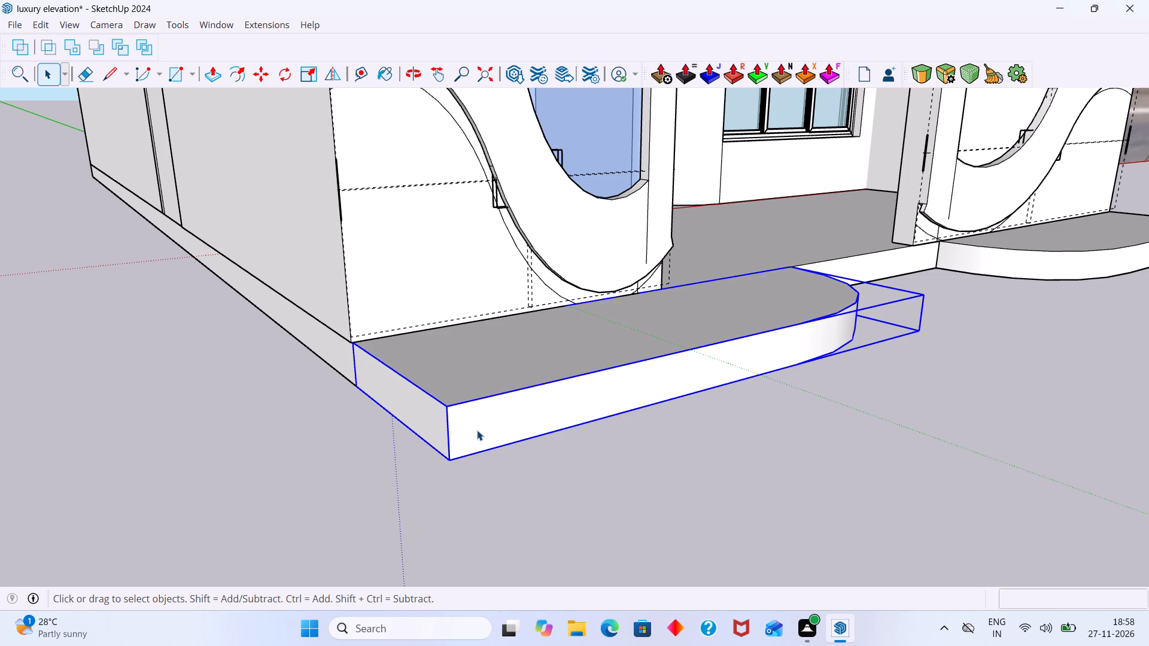
shift+middle_drag(512, 358, 417, 396)
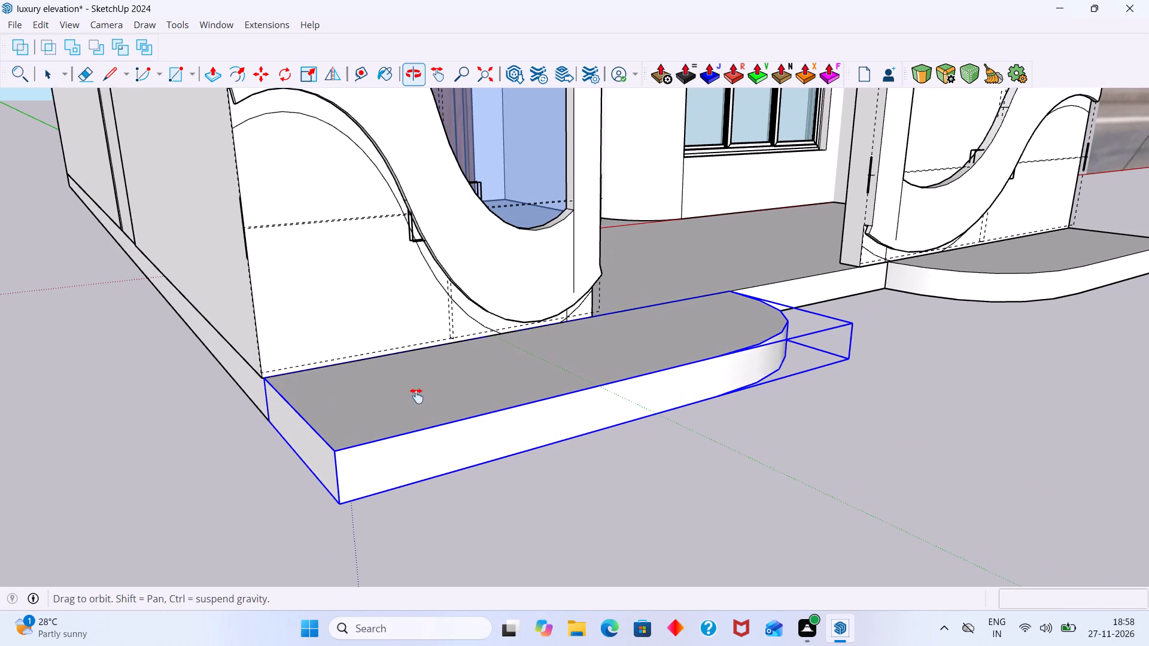
shift+middle_drag(417, 396, 416, 396)
scroll(563, 424, down, 2)
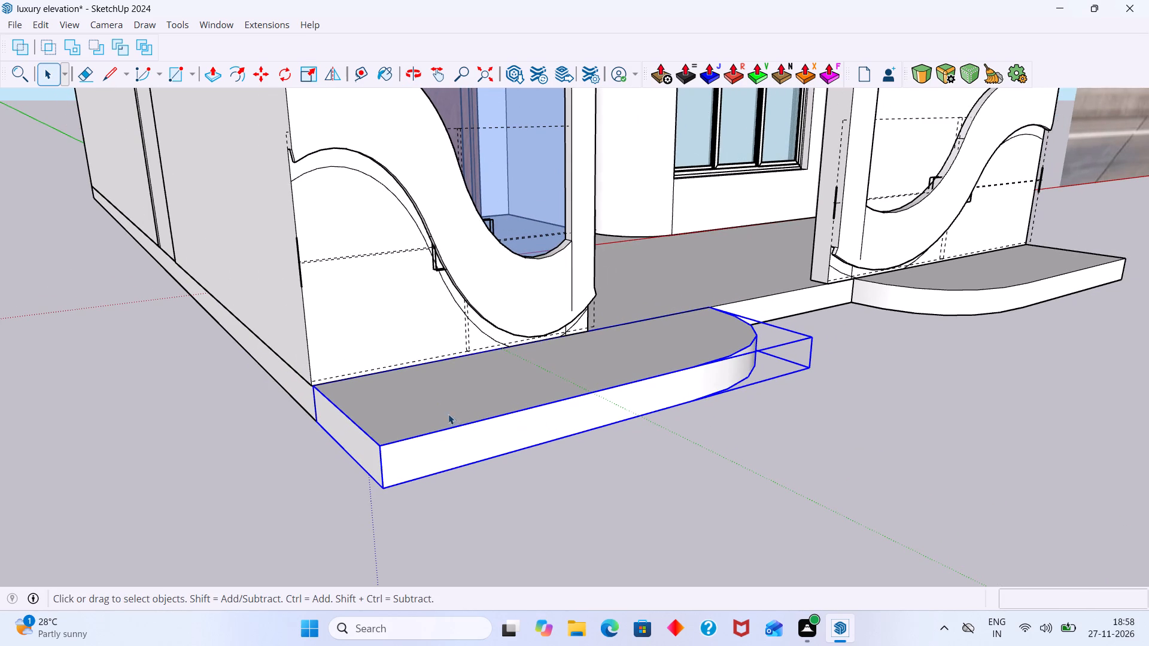
key(s)
click(341, 435)
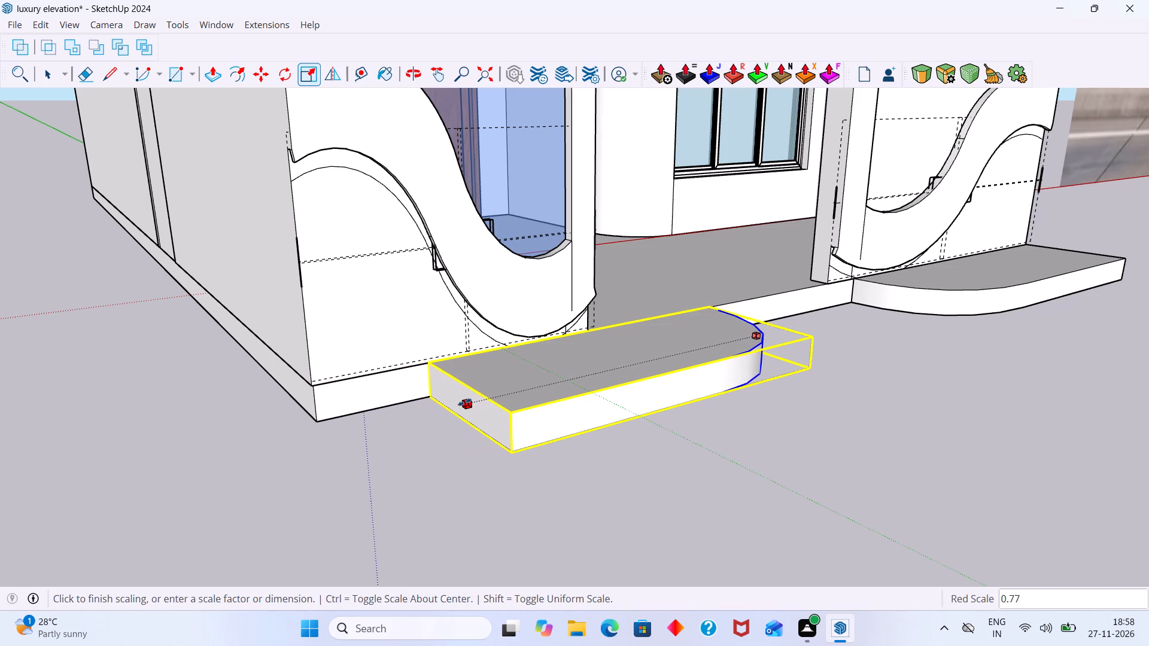
click(465, 401)
key(space)
click(765, 401)
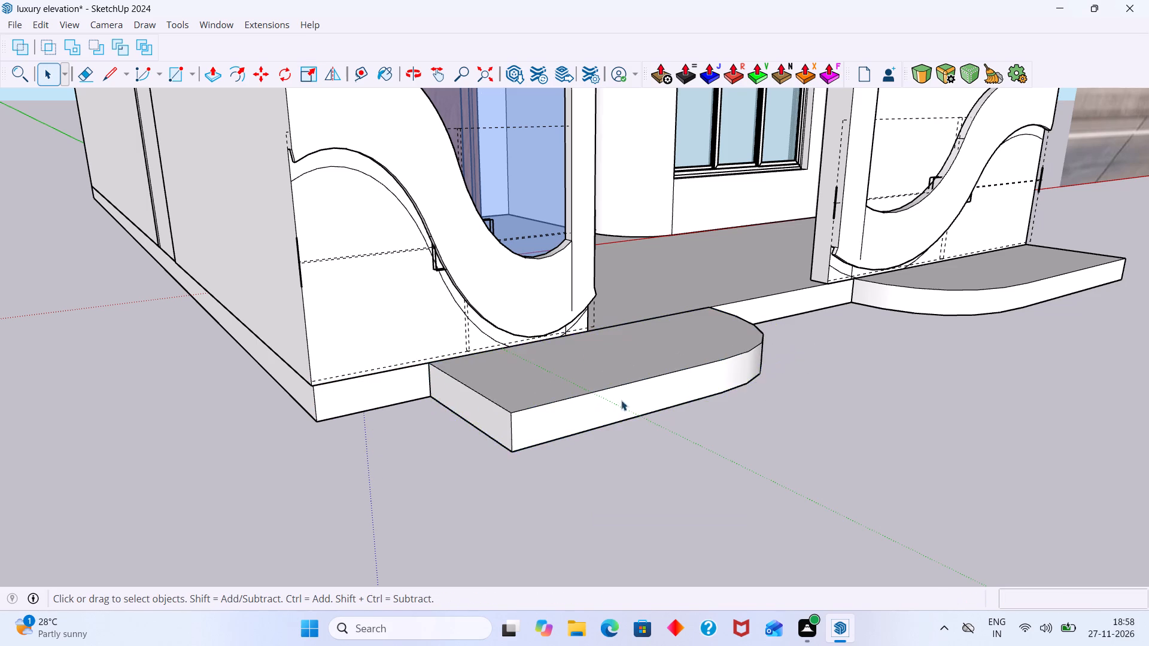
Move the shortened slab outward along the plinth so its bottom rear corner meets the plinth's outer bottom corner below the blue-glass wall.
middle_drag(628, 379, 363, 394)
click(395, 379)
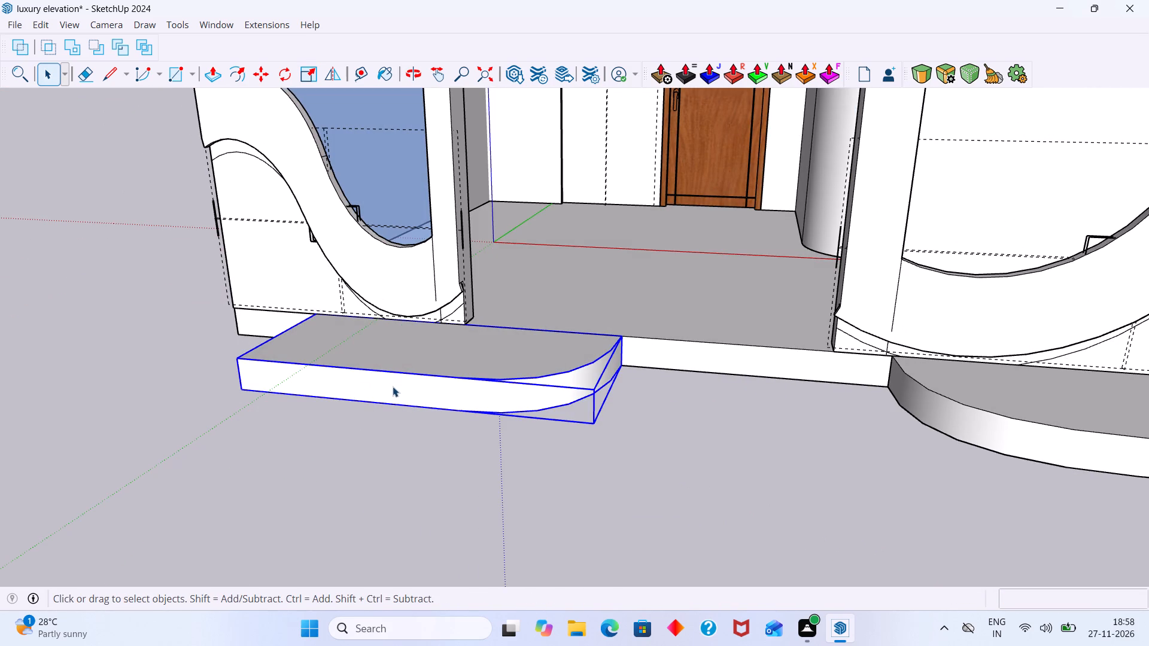
key(m)
middle_drag(369, 379, 646, 403)
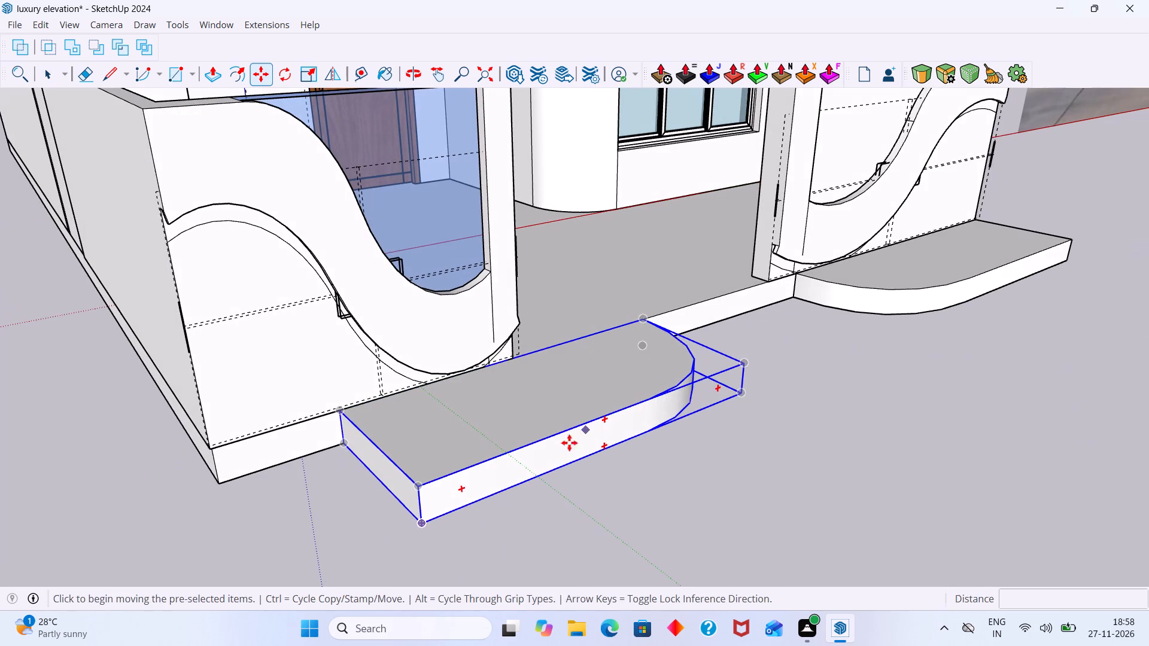
click(341, 443)
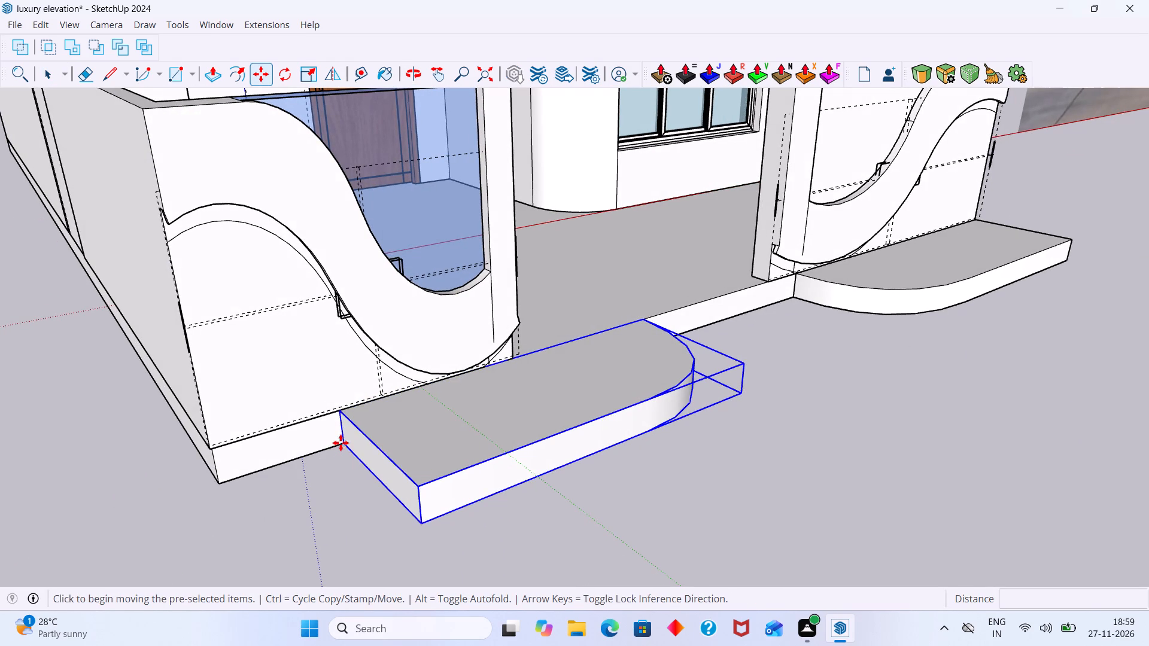
click(220, 482)
key(space)
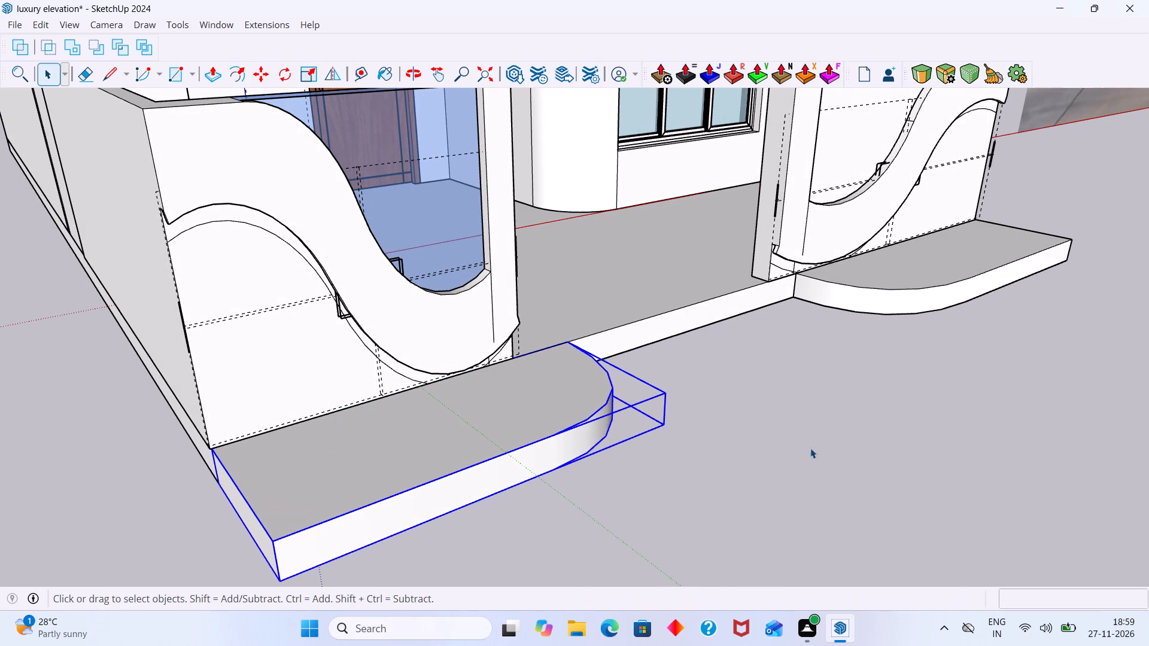
click(810, 448)
middle_drag(695, 456, 615, 453)
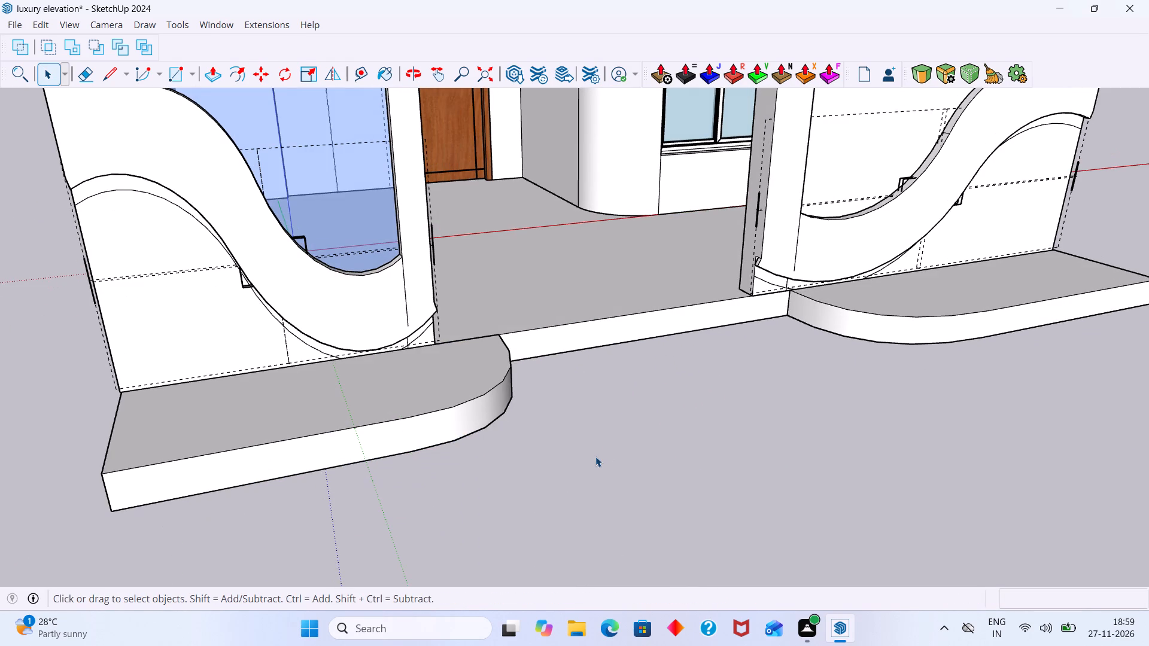
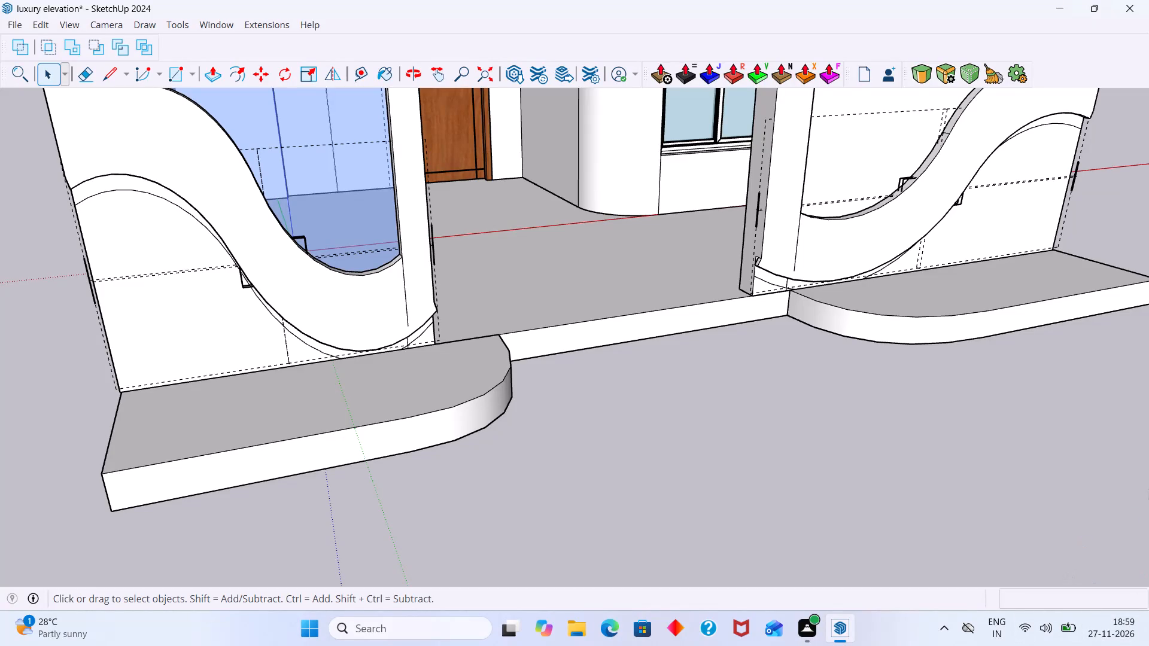
Examine both rounded-corner slabs in front of the boundary walls from several angles, including the outer end of the slab on the window side.
scroll(911, 370, down, 6)
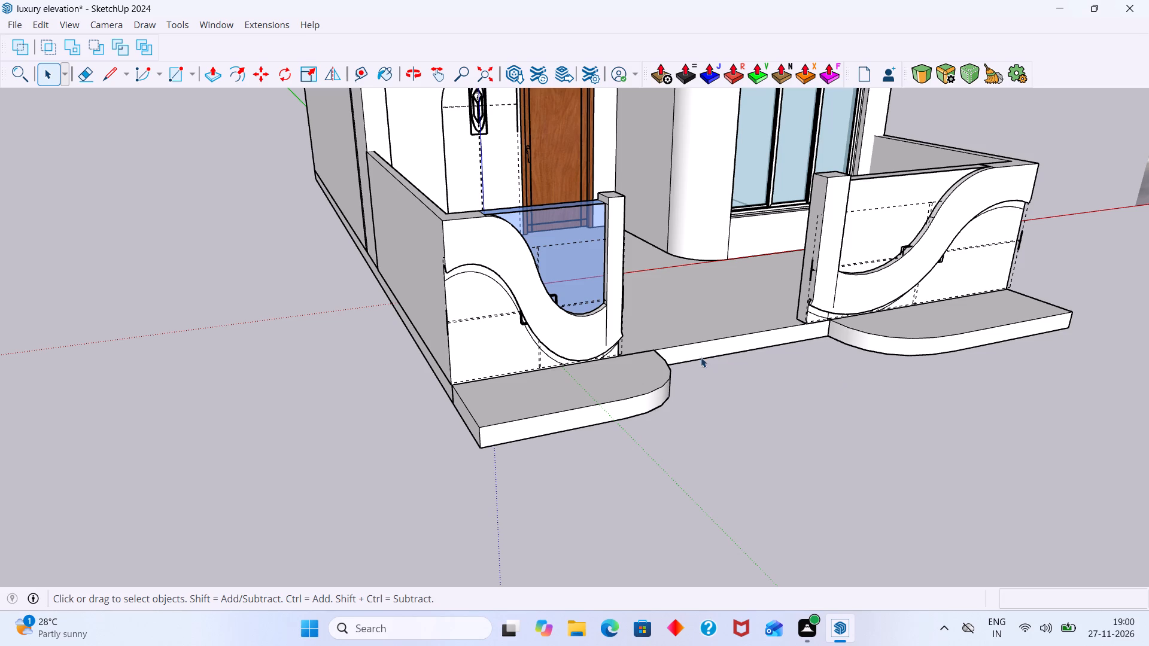
scroll(659, 407, down, 11)
middle_drag(725, 416, 667, 401)
scroll(670, 401, down, 3)
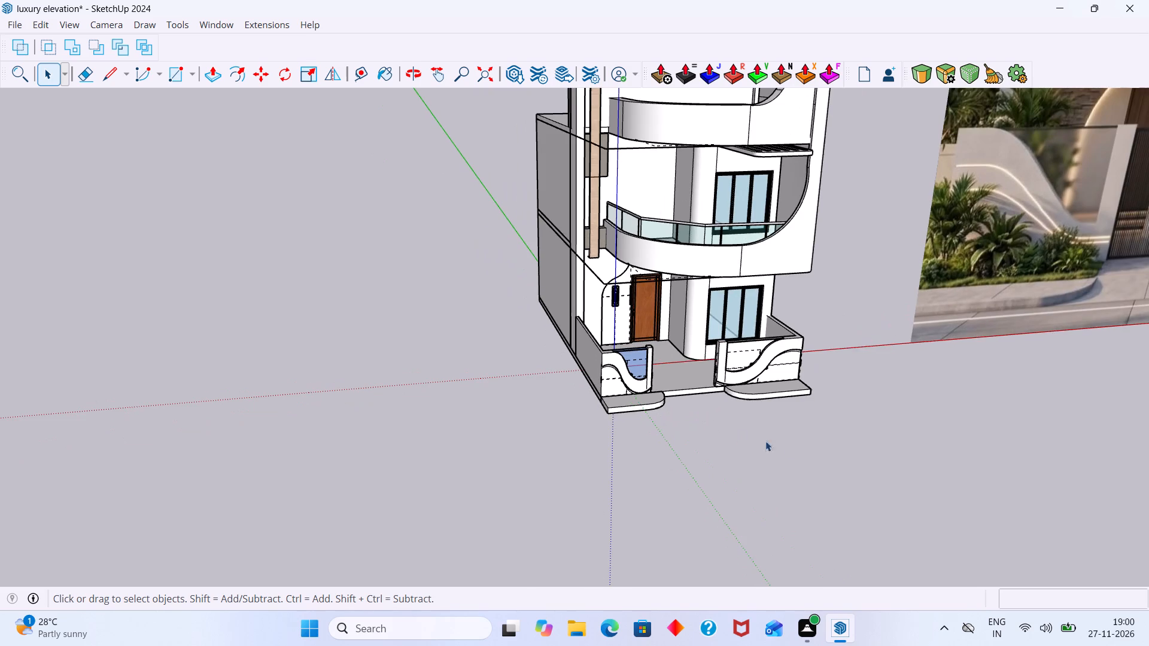
click(848, 432)
scroll(692, 401, up, 3)
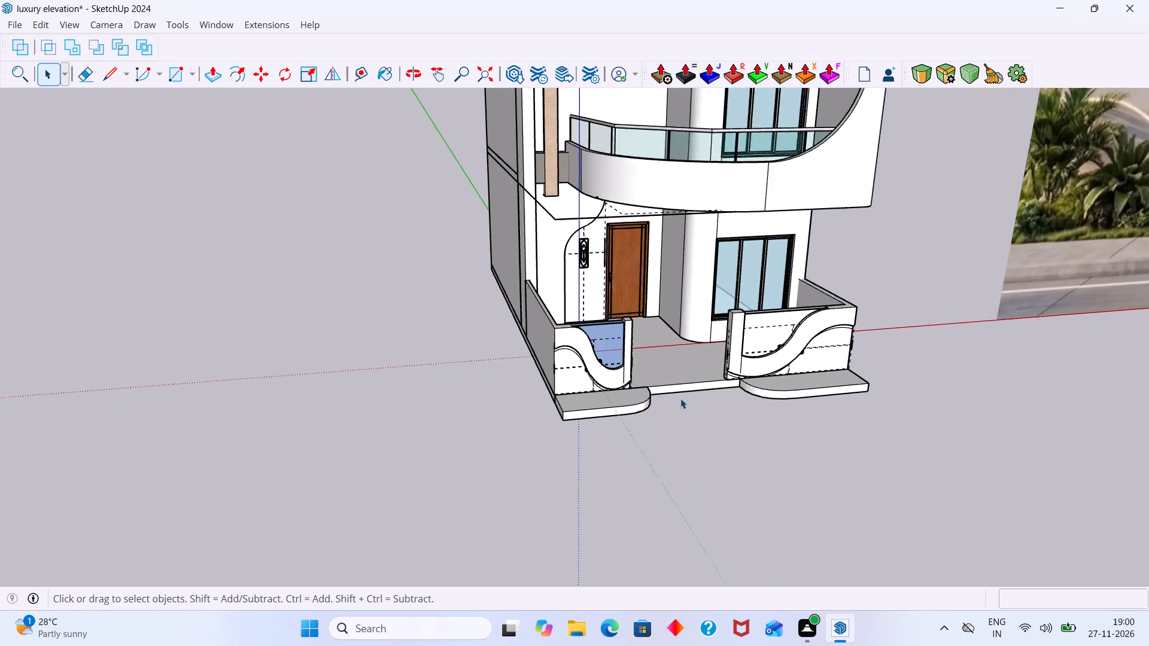
scroll(680, 398, up, 7)
middle_drag(651, 415, 480, 444)
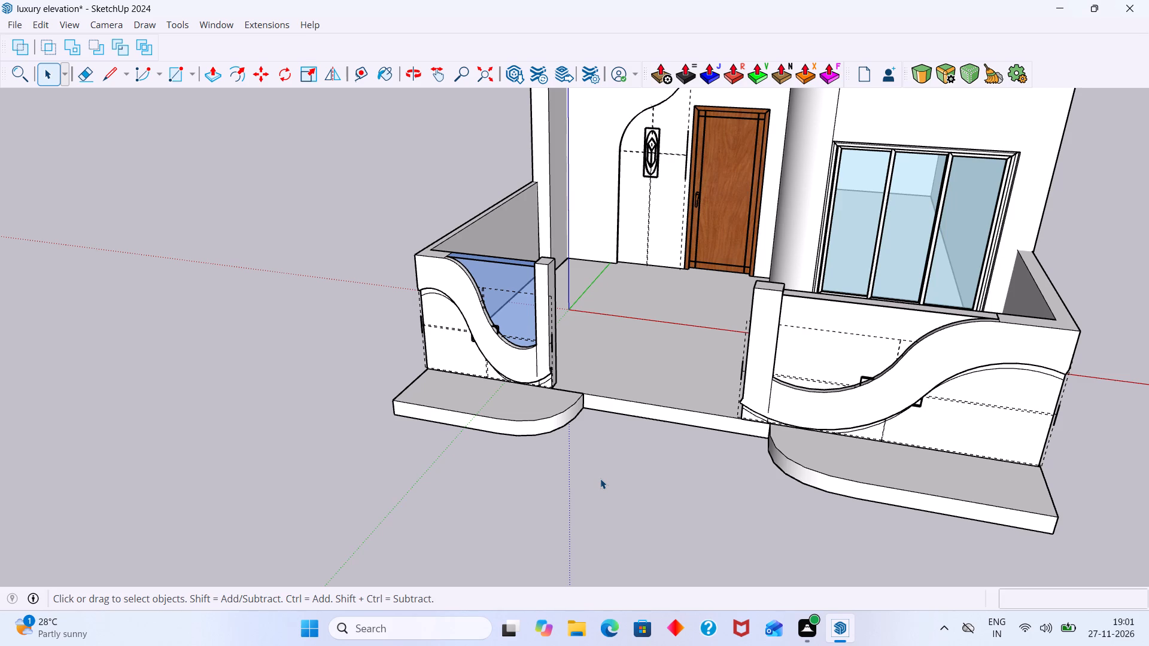
middle_drag(461, 506, 742, 476)
shift+middle_drag(744, 476, 327, 553)
middle_drag(524, 537, 327, 574)
scroll(327, 574, up, 1)
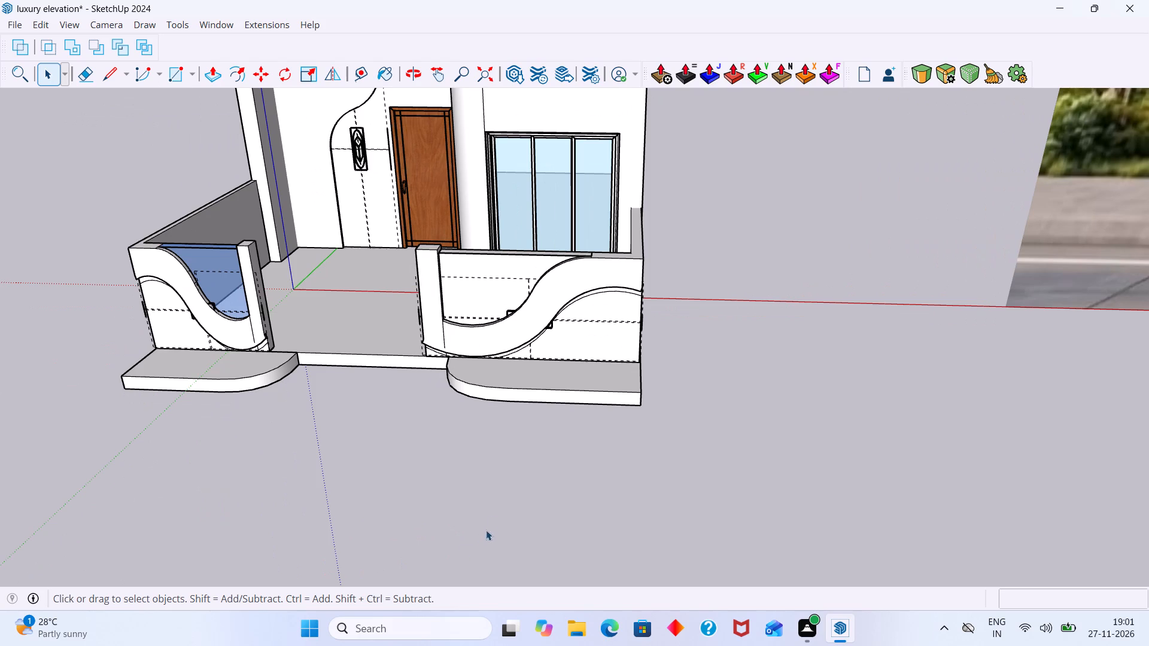
scroll(510, 498, up, 5)
shift+middle_drag(727, 412, 647, 447)
middle_drag(560, 442, 455, 437)
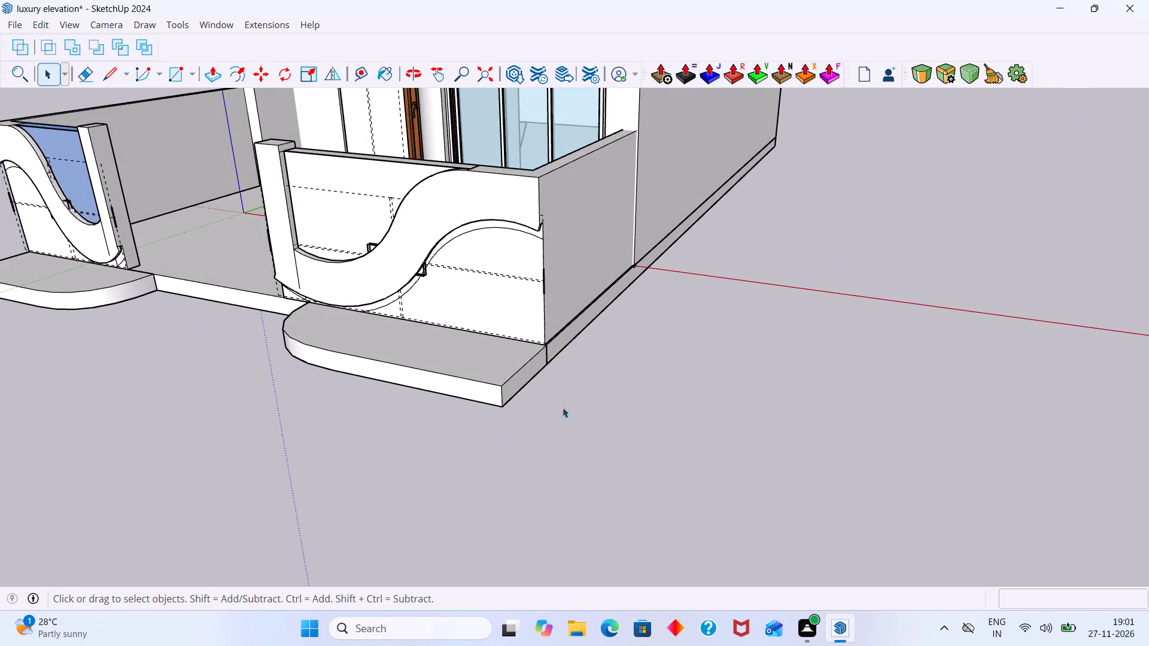
scroll(527, 389, up, 6)
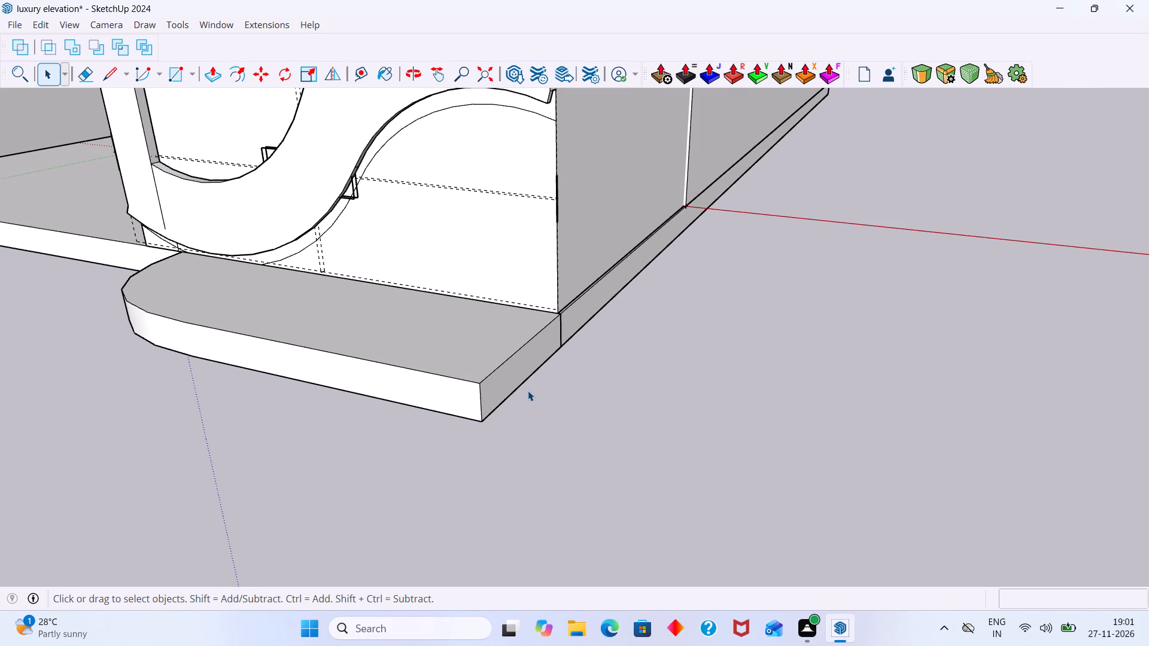
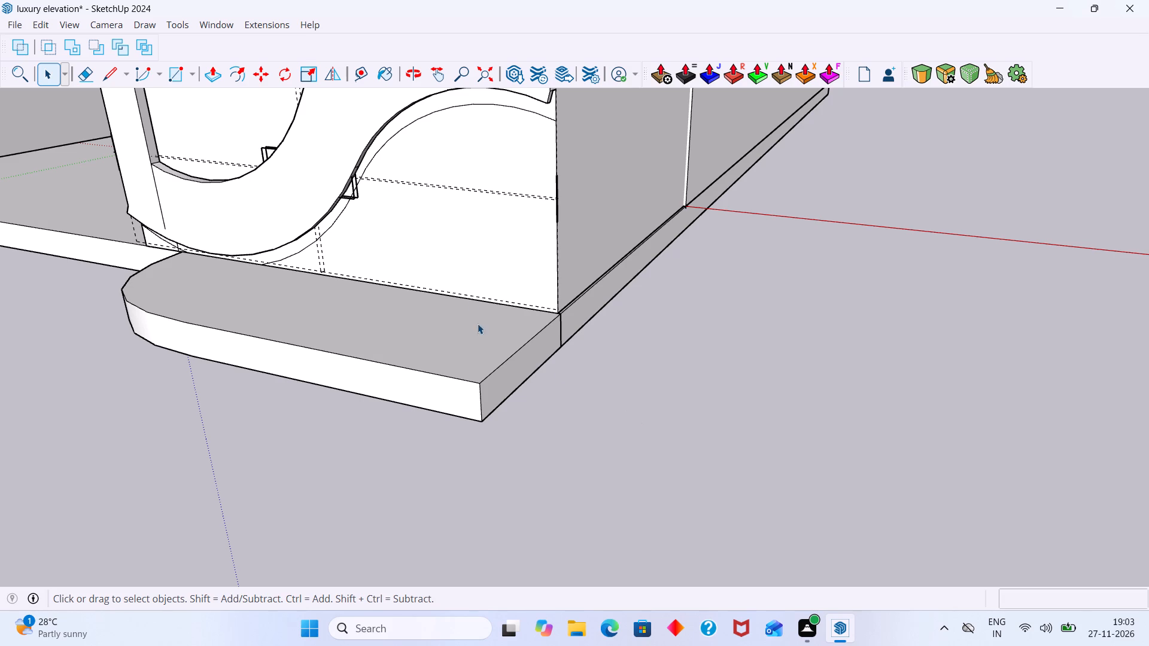
Compare the whole house model with the reference image from several angles, including the boundary walls and front slabs.
scroll(638, 338, down, 20)
middle_drag(626, 358, 716, 344)
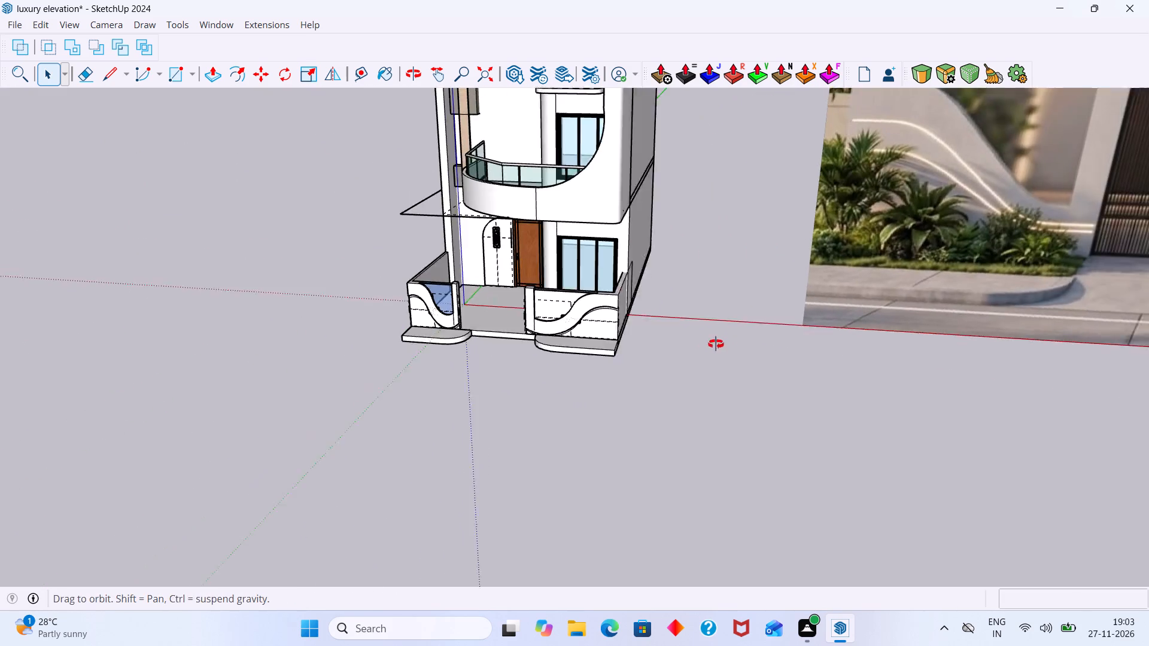
middle_drag(716, 344, 732, 339)
scroll(701, 349, down, 3)
scroll(921, 460, up, 2)
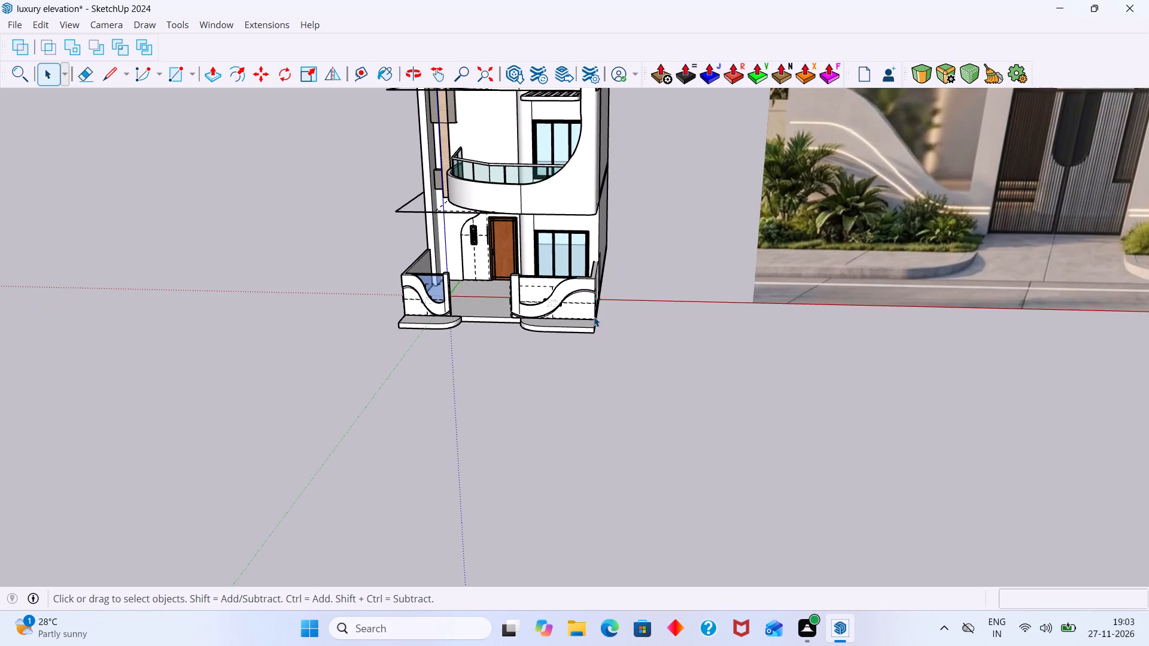
scroll(585, 255, down, 4)
shift+middle_drag(498, 248, 379, 309)
scroll(407, 323, up, 4)
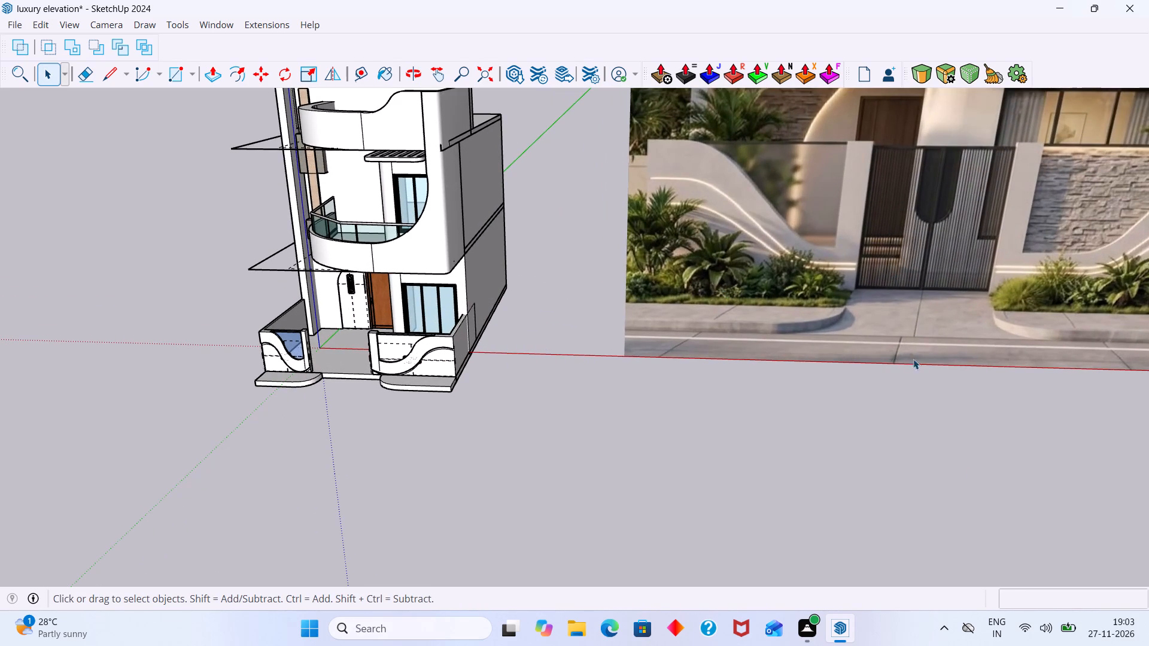
scroll(705, 380, up, 3)
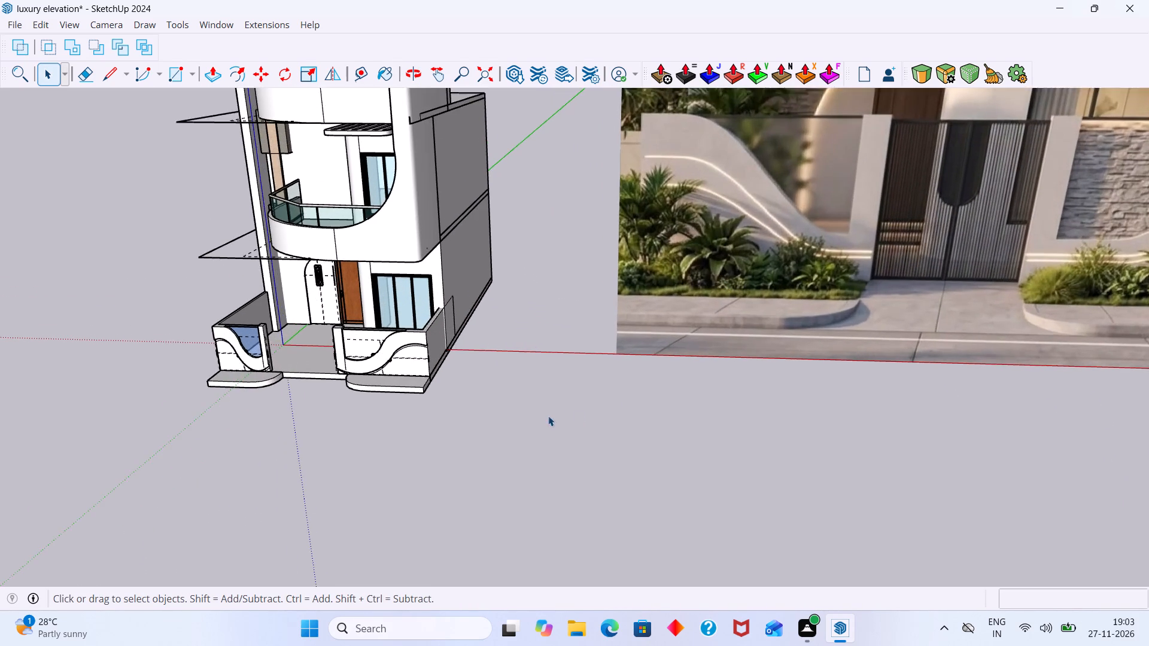
scroll(548, 416, up, 4)
click(567, 287)
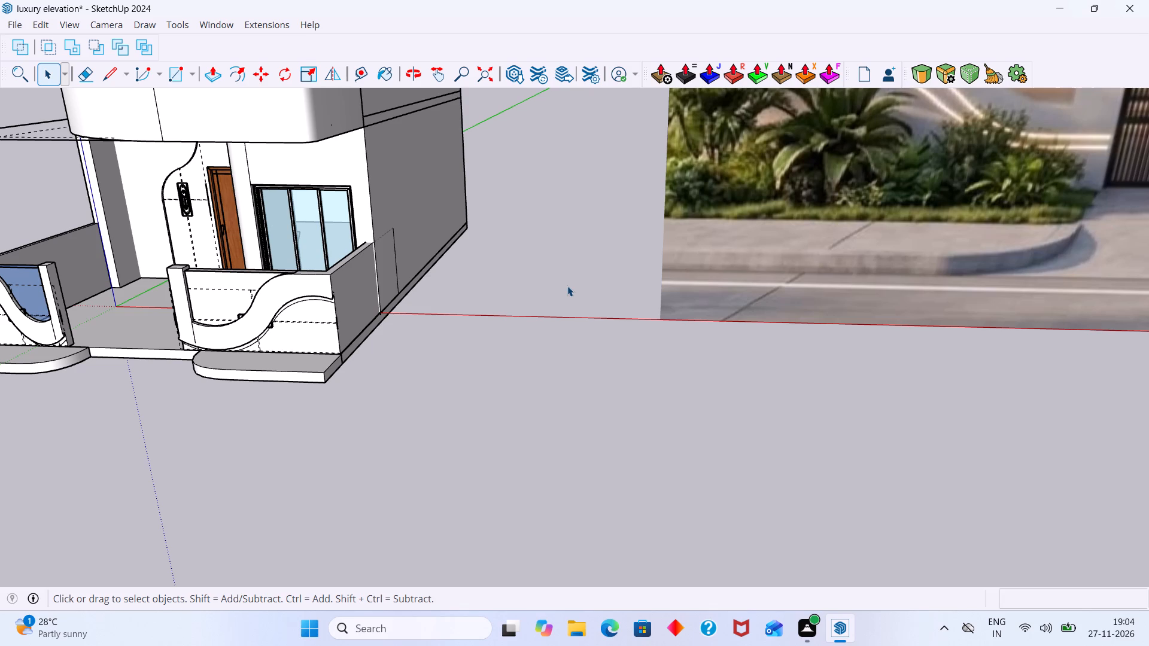
scroll(588, 288, down, 12)
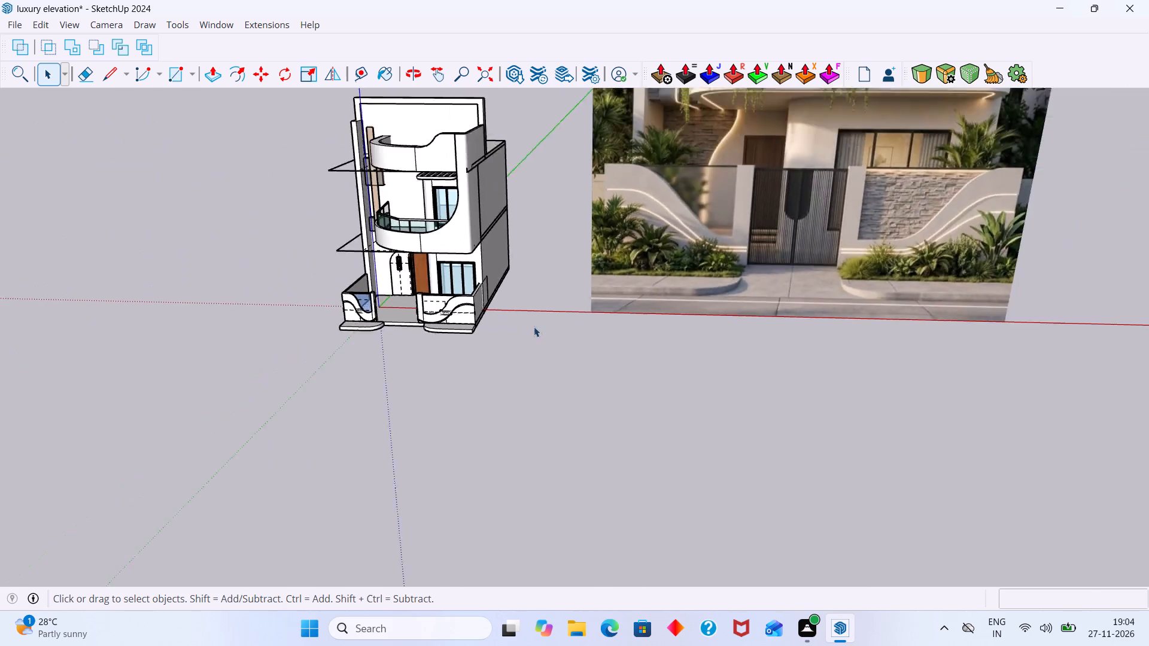
scroll(534, 327, down, 3)
middle_drag(519, 336, 642, 312)
scroll(447, 316, up, 5)
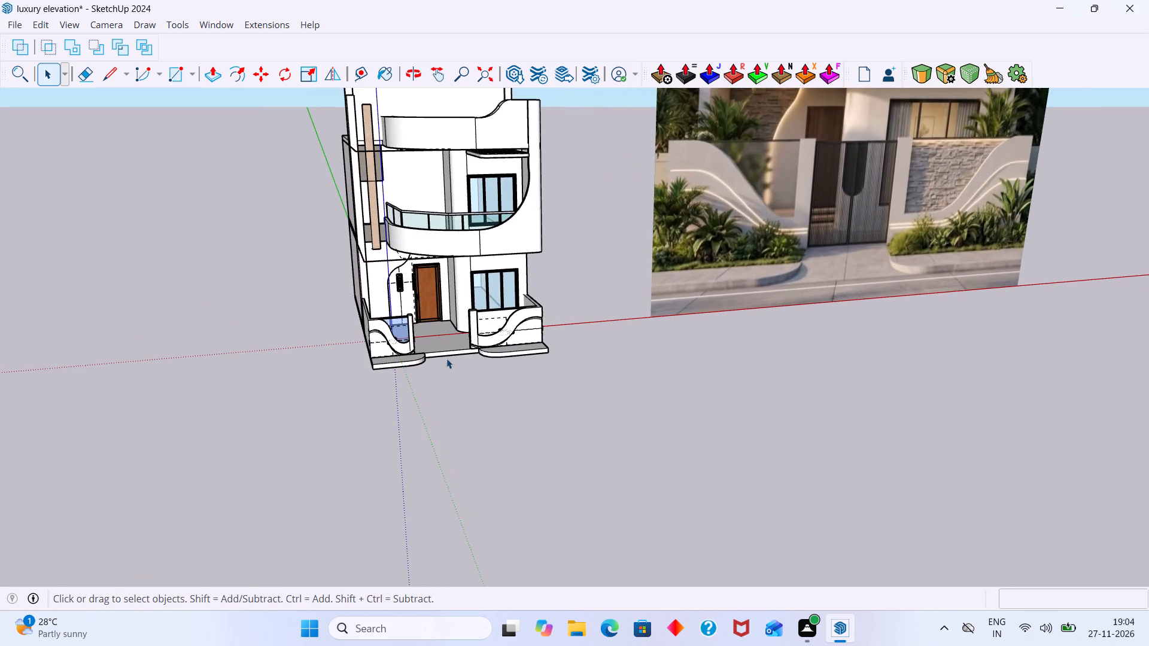
middle_drag(435, 333, 429, 290)
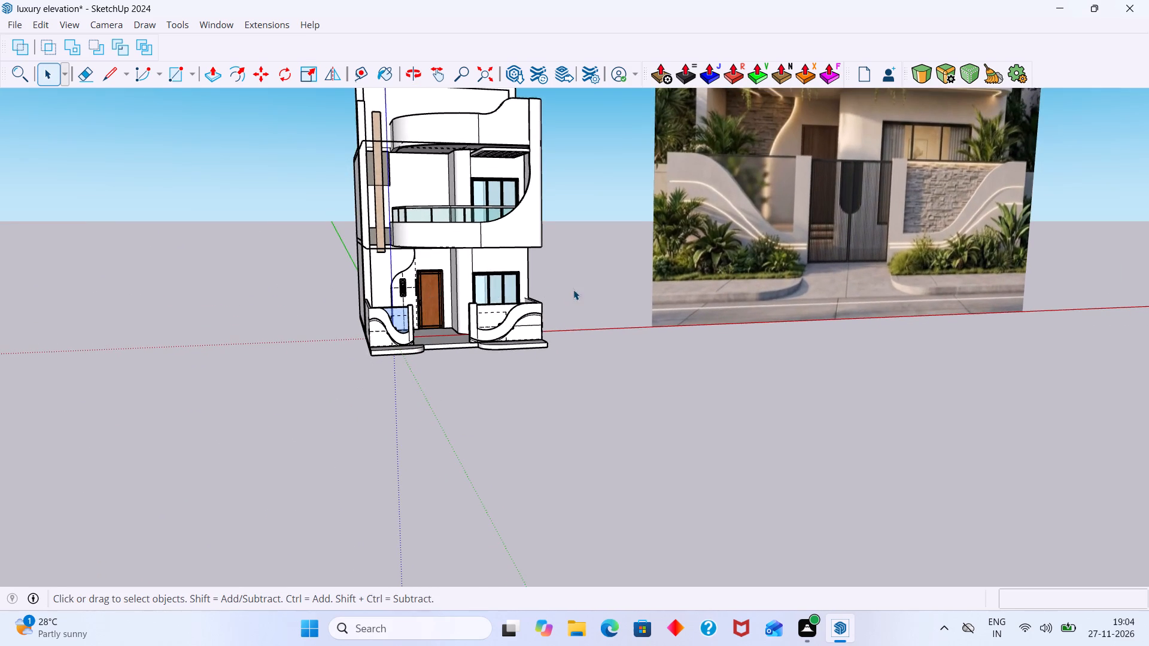
shift+middle_drag(563, 295, 536, 396)
scroll(536, 393, down, 4)
middle_drag(526, 418, 405, 514)
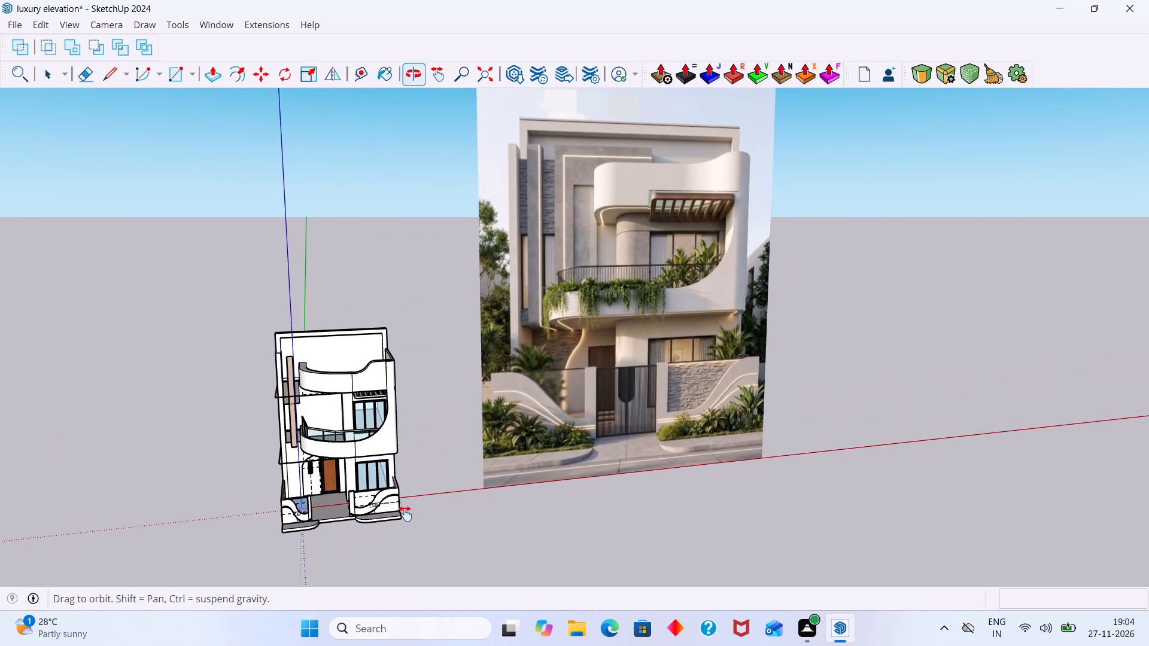
middle_drag(405, 514, 408, 513)
Start the Paint Bucket and load the Asian Paints Chromatics material collection in place of Wood.
key(b)
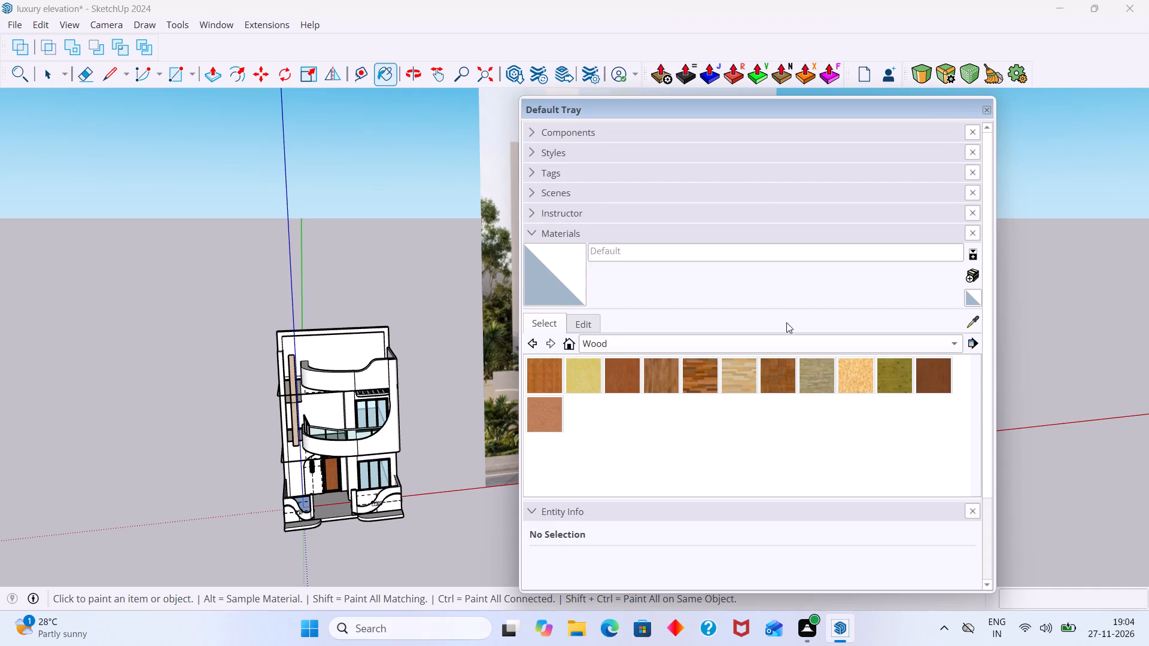
click(952, 342)
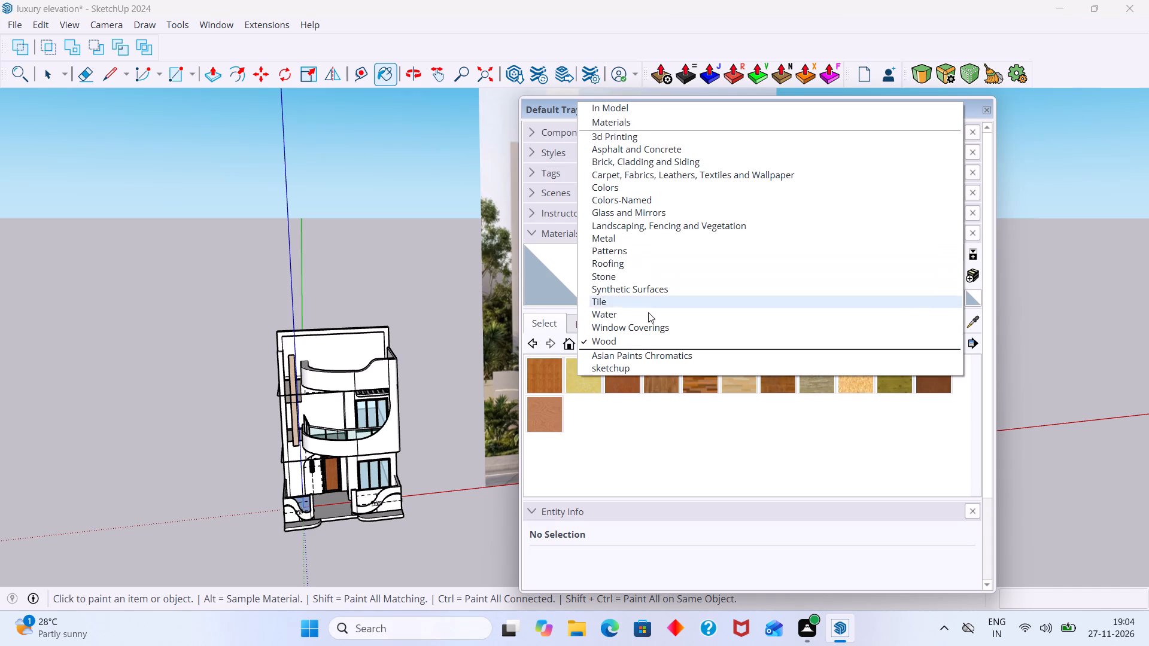
click(667, 358)
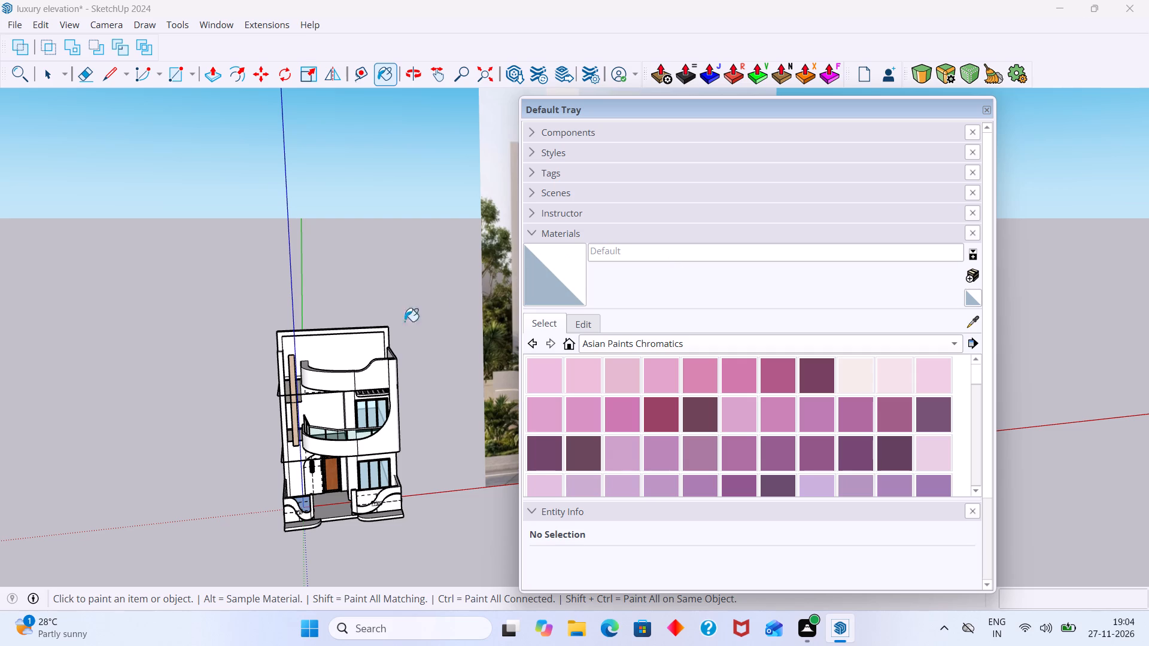
Narrow and shorten the Default Tray and place it beside the reference image, leaving the house and the image uncovered.
drag(619, 102, 919, 121)
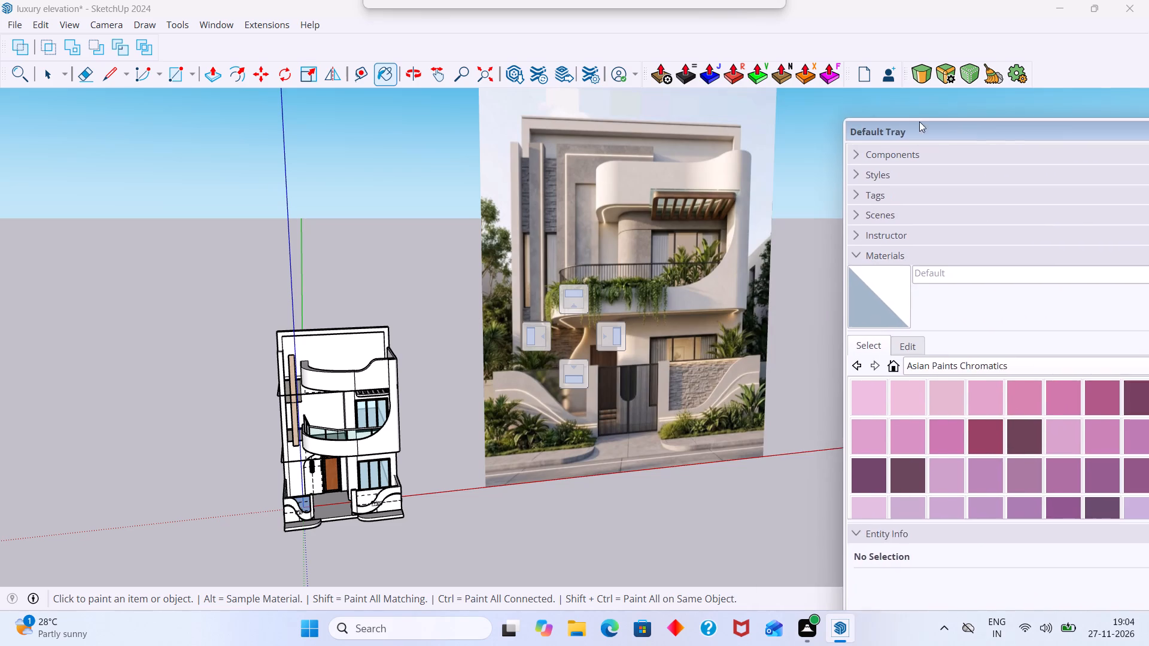
drag(919, 121, 685, 103)
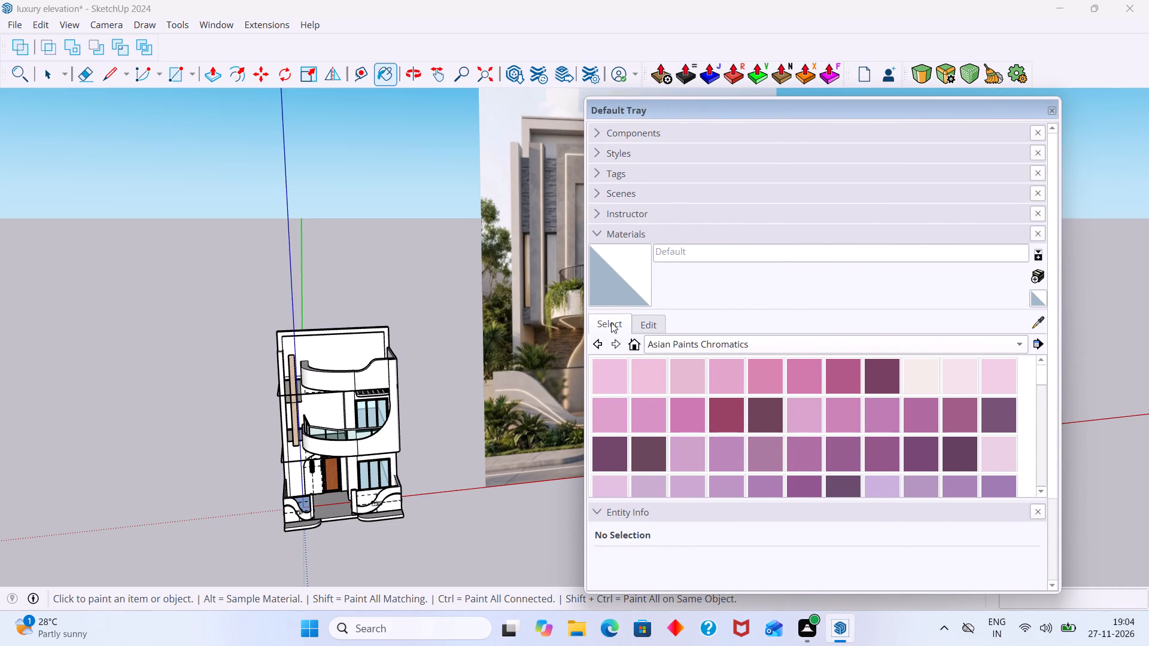
key(space)
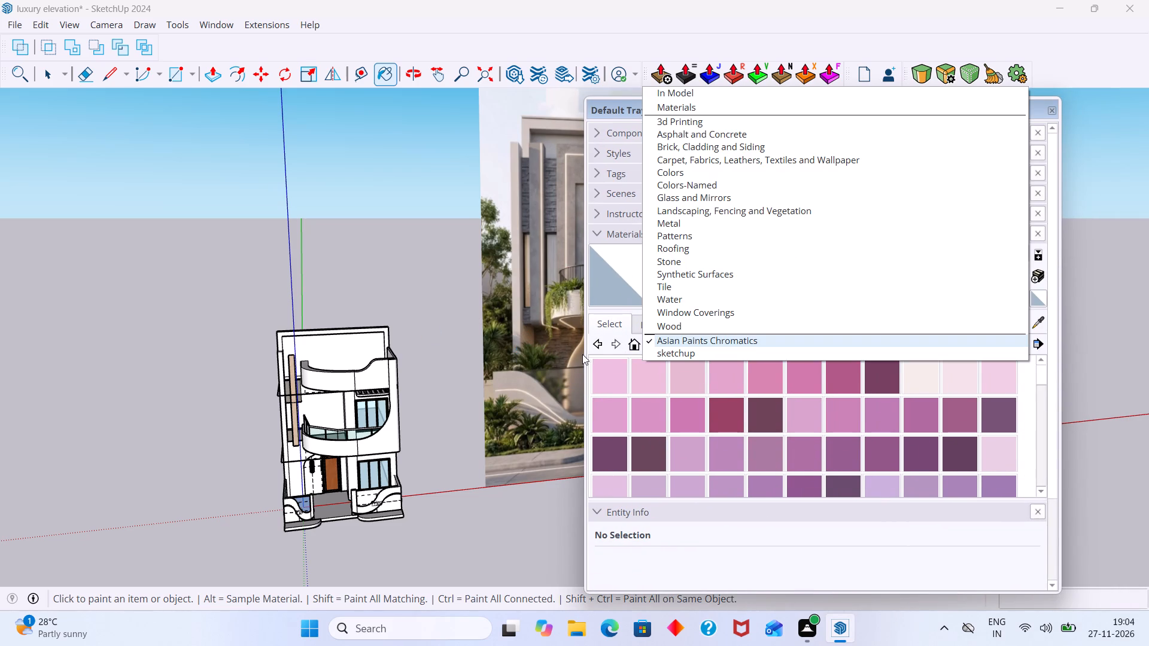
click(1099, 97)
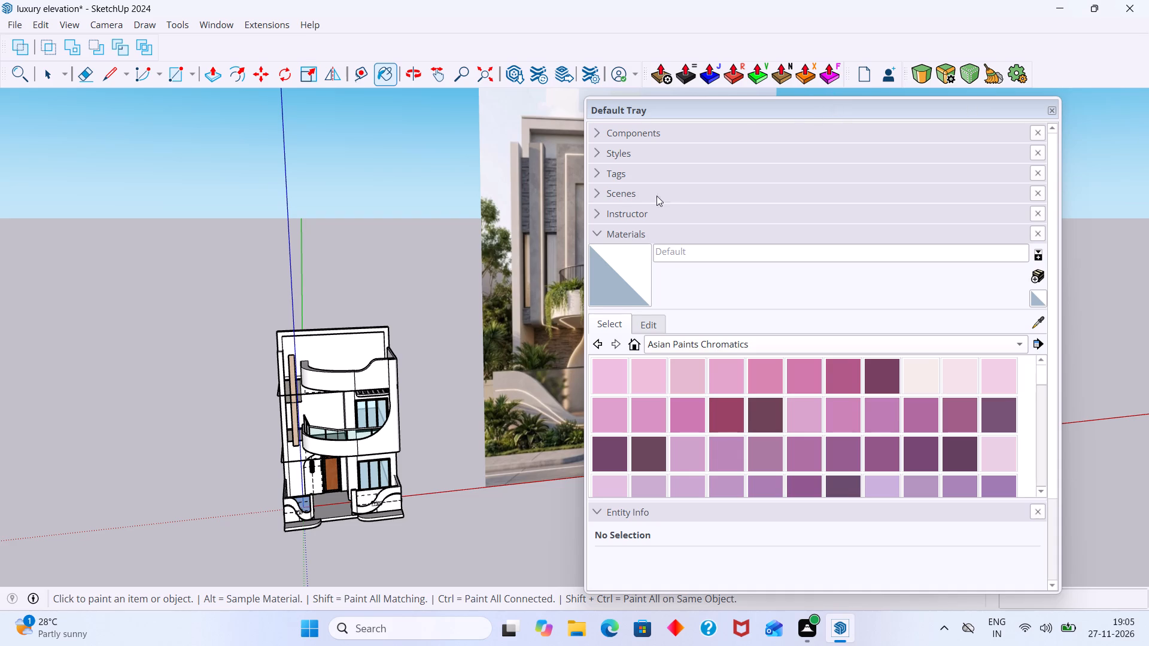
key(space)
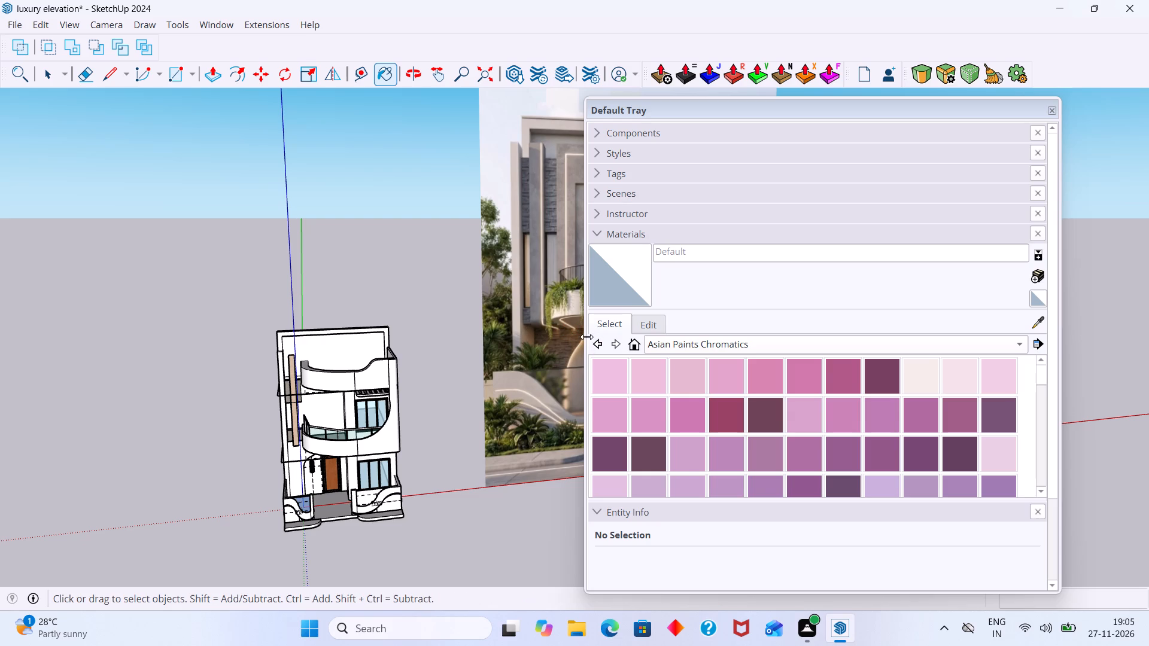
drag(587, 403, 737, 412)
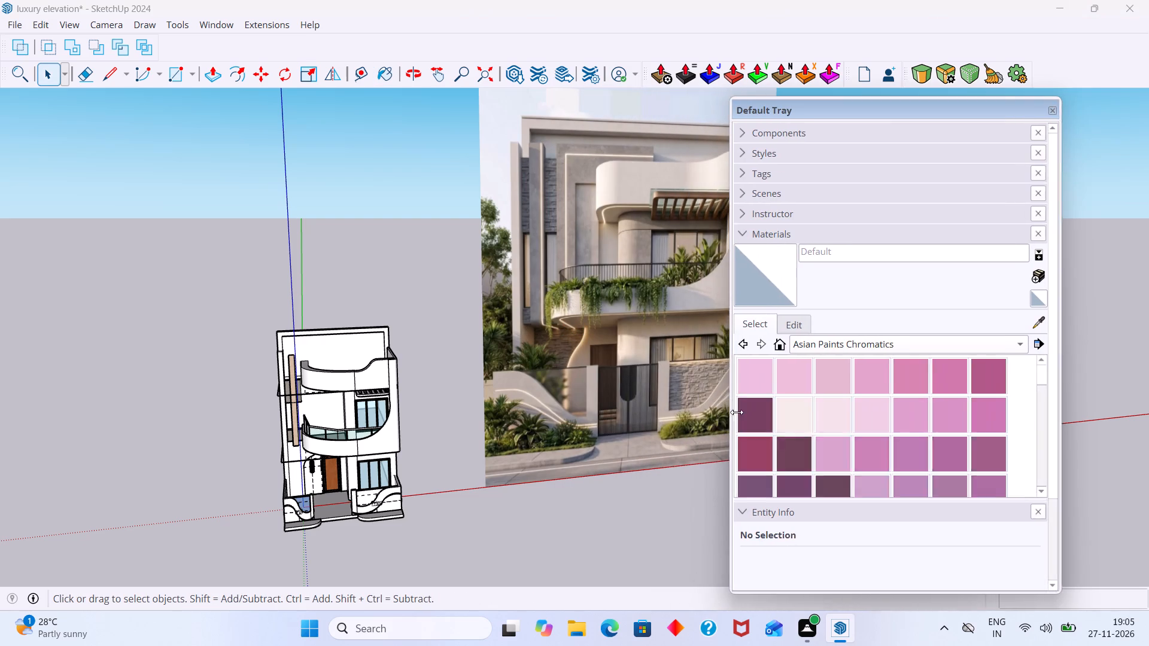
drag(737, 412, 886, 424)
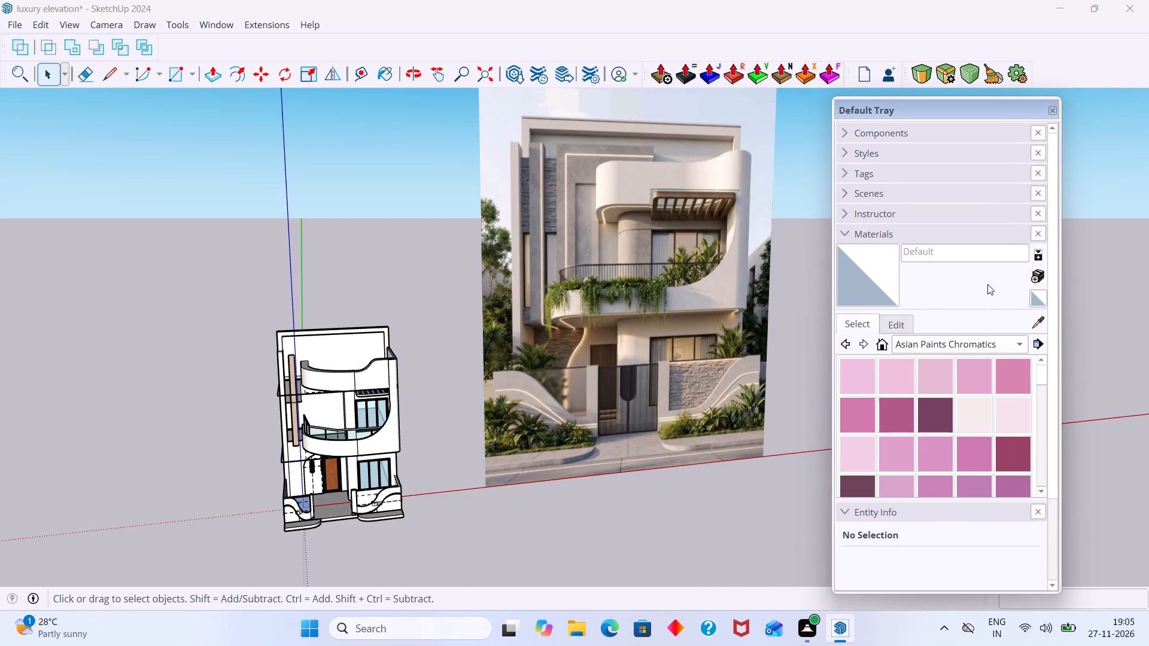
drag(938, 99, 891, 335)
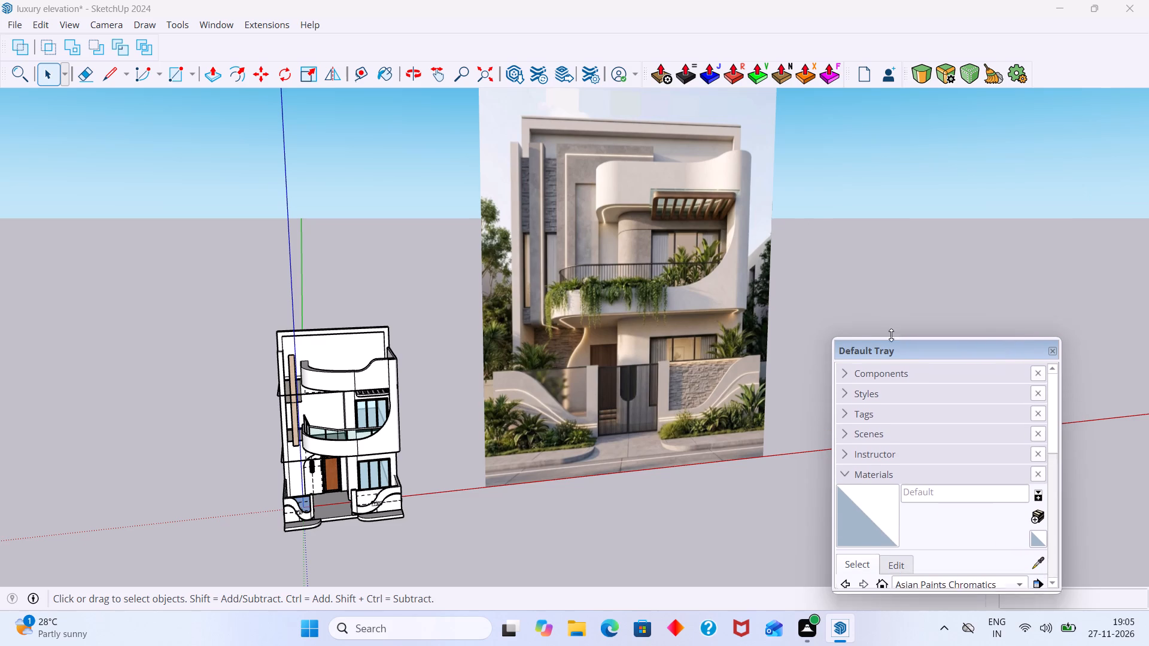
drag(891, 335, 895, 327)
drag(921, 339, 944, 154)
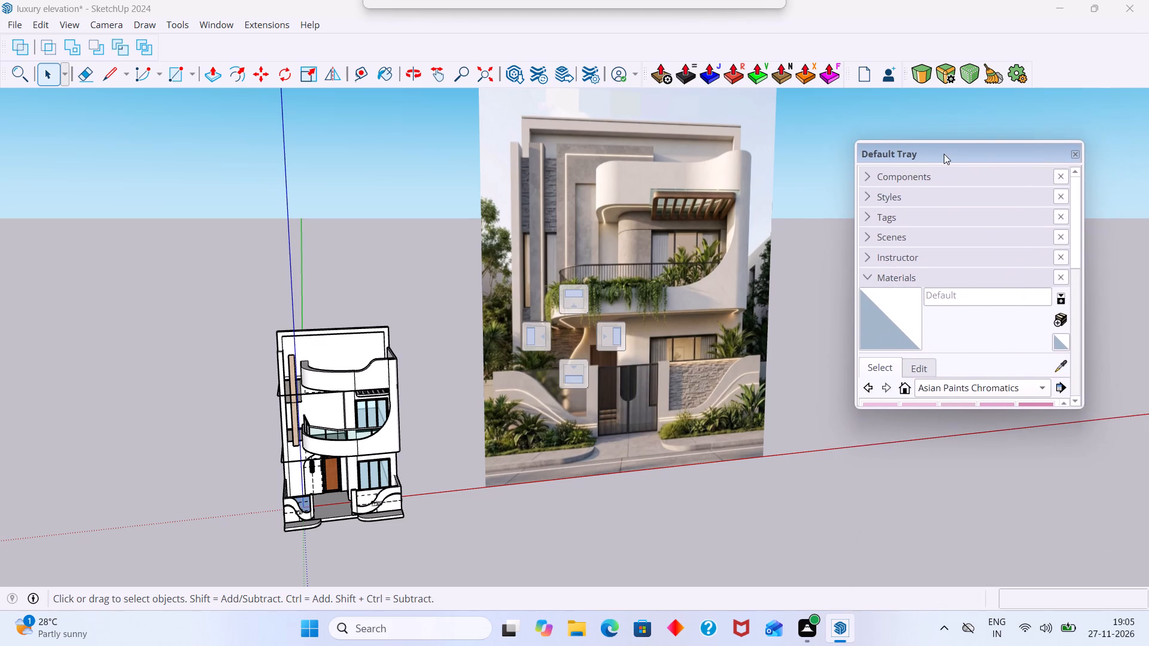
drag(944, 154, 942, 158)
drag(945, 413, 943, 610)
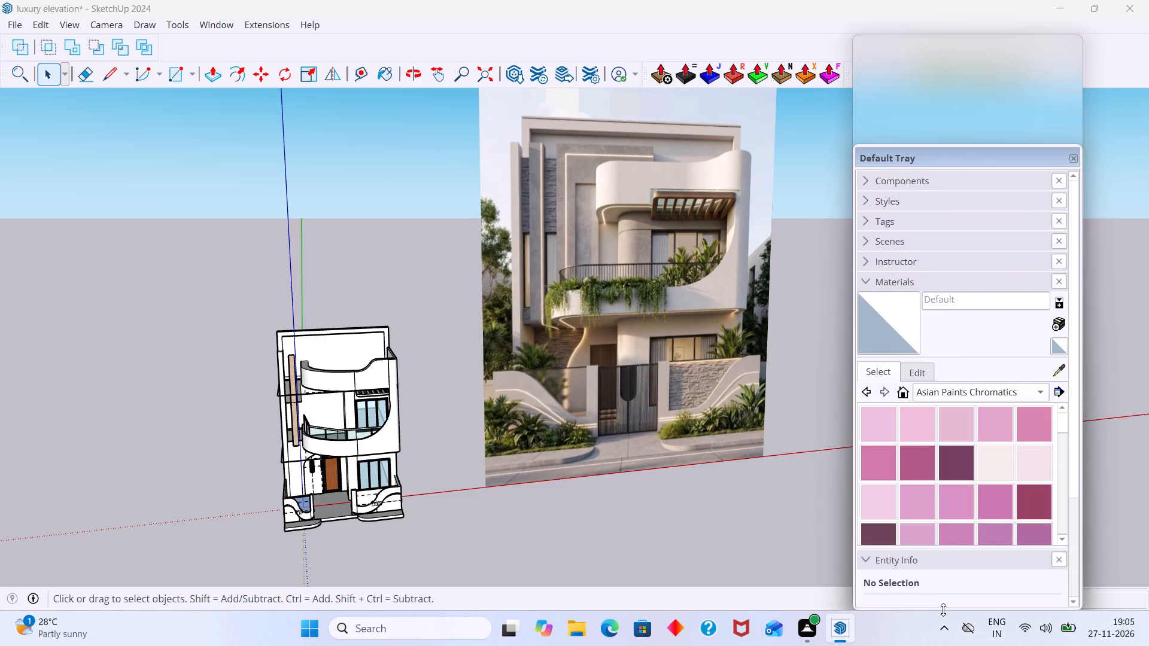
drag(943, 610, 937, 592)
drag(988, 156, 993, 95)
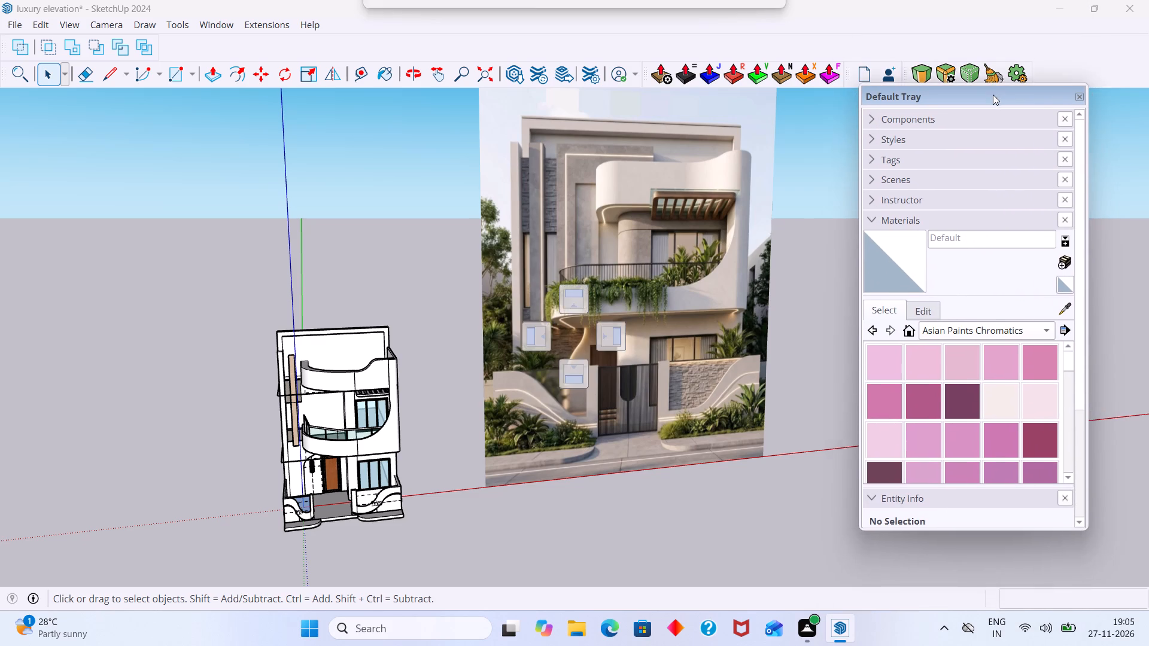
drag(993, 95, 986, 102)
Look through the Asian Paints Chromatics swatches for wall colours, comparing them with the reference image.
scroll(884, 413, up, 1)
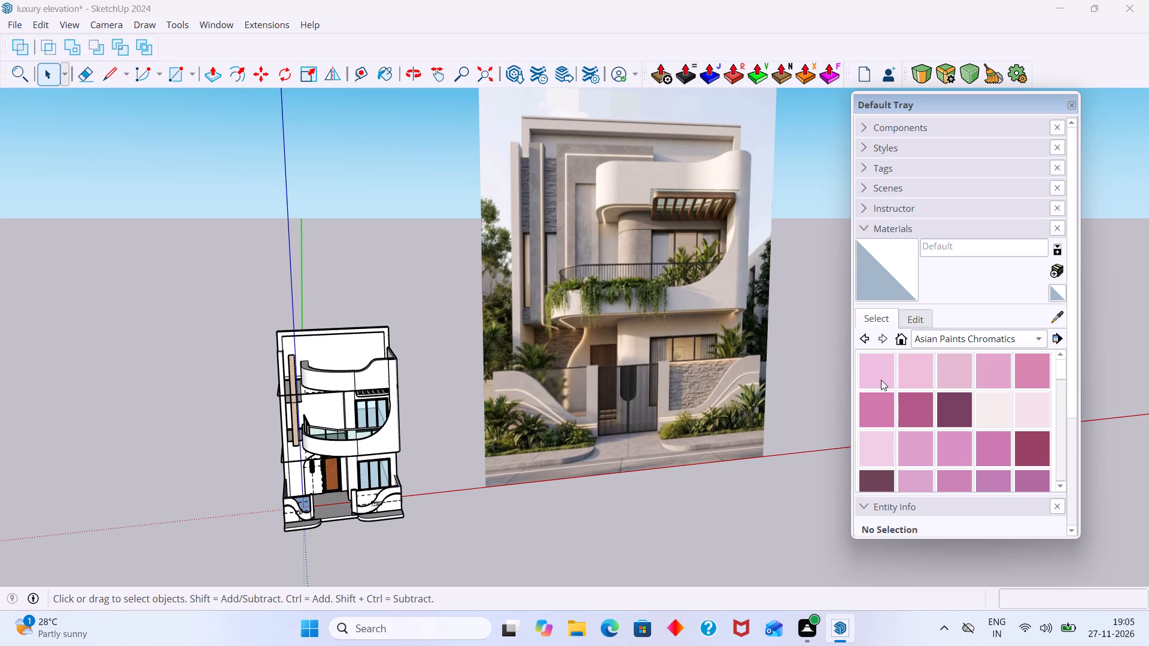
scroll(738, 369, up, 1)
scroll(904, 400, up, 2)
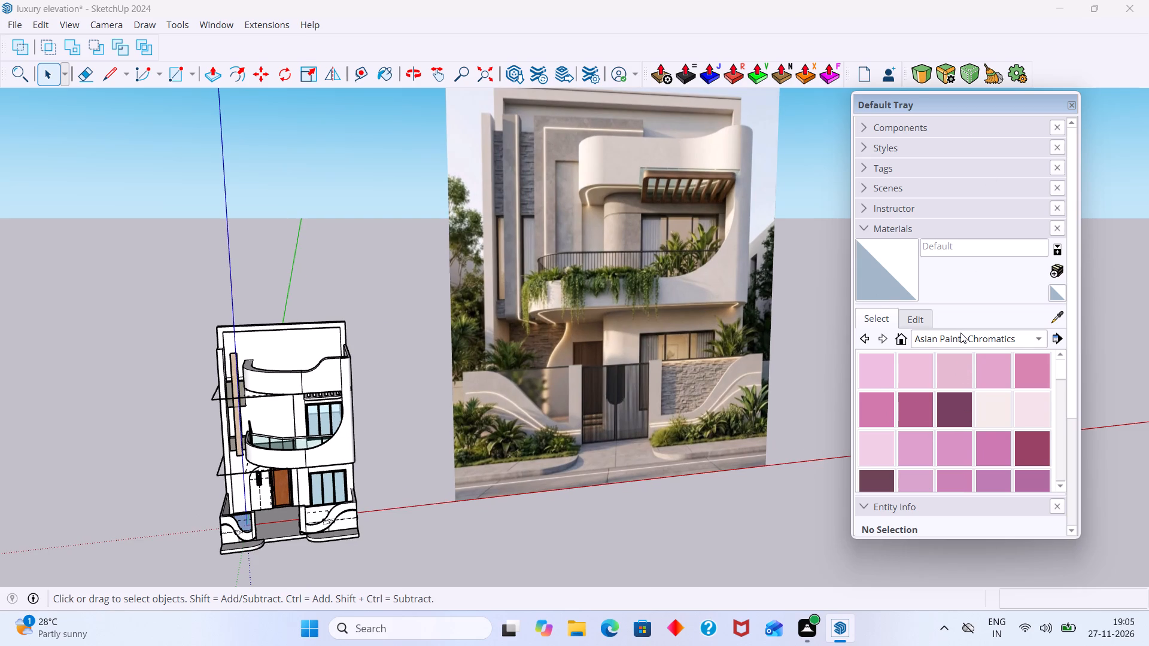
scroll(952, 374, up, 2)
scroll(294, 446, up, 6)
scroll(352, 424, down, 5)
scroll(586, 419, down, 2)
middle_drag(559, 440, 545, 406)
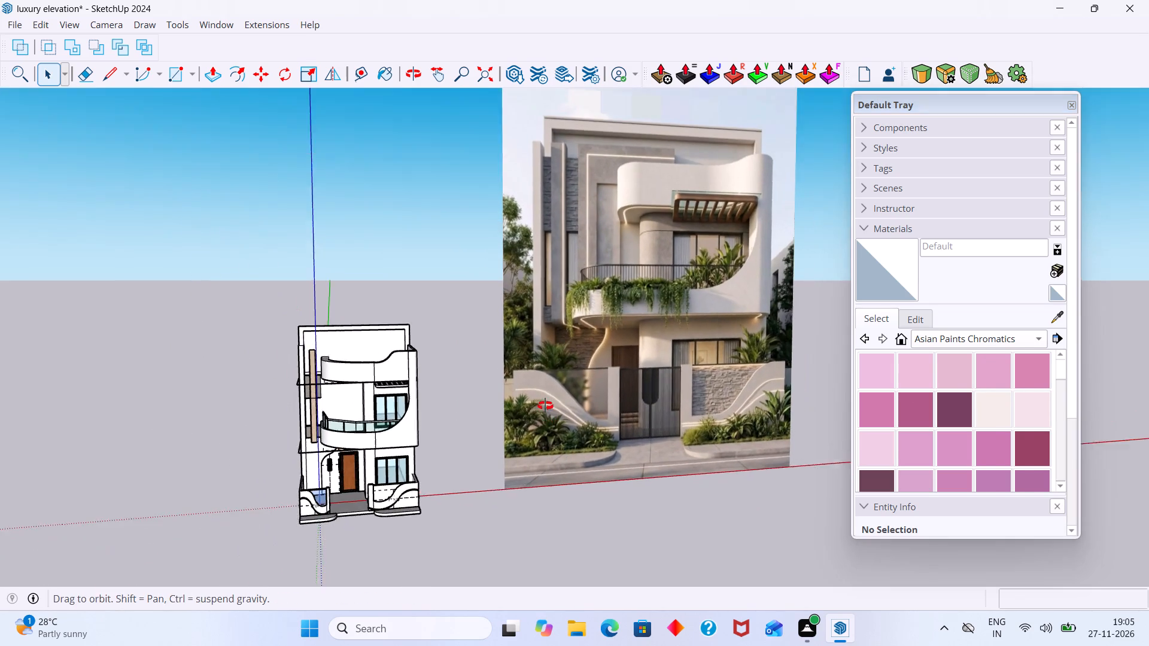
middle_drag(545, 406, 533, 389)
scroll(1008, 453, down, 3)
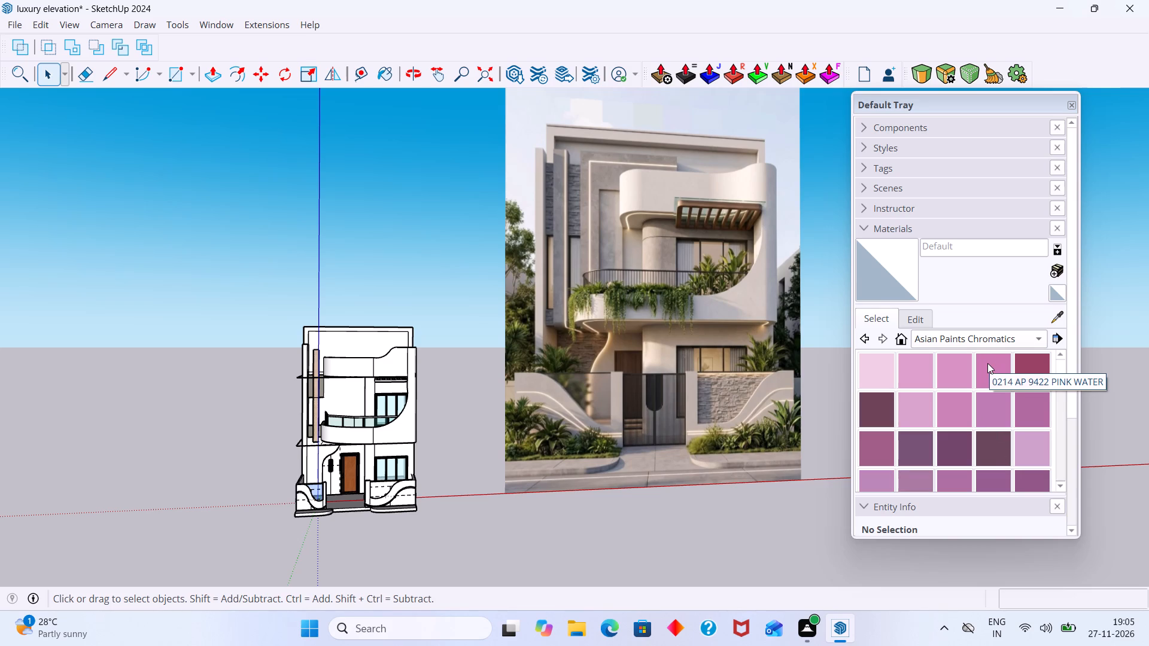
scroll(932, 415, down, 2)
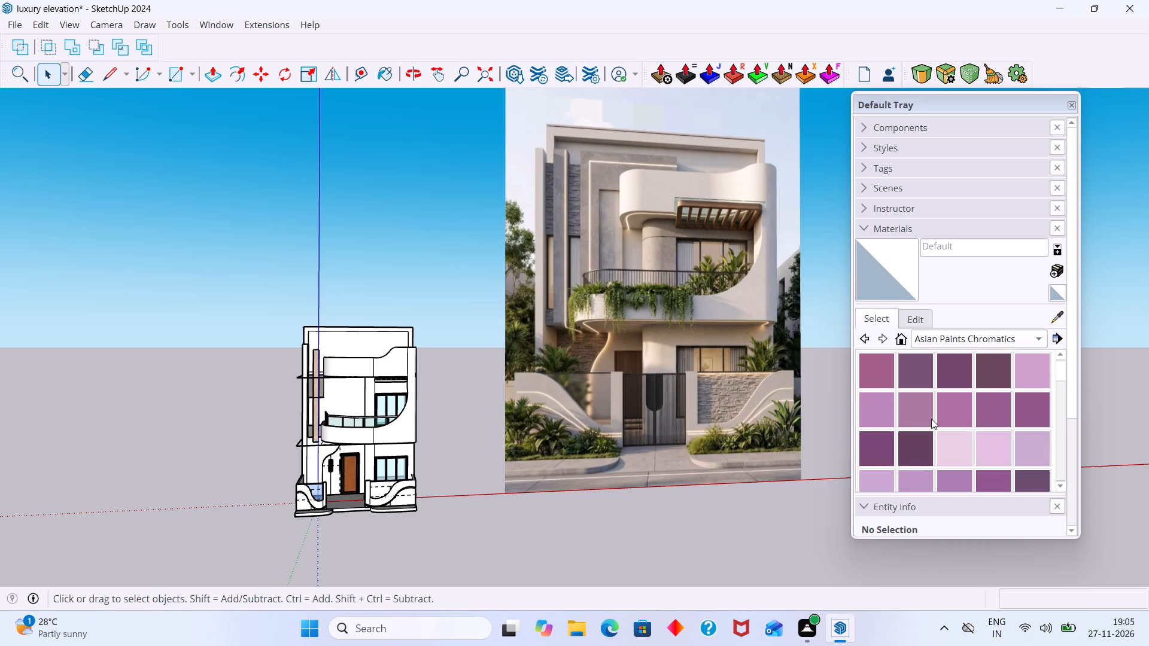
scroll(931, 420, down, 2)
scroll(925, 422, up, 3)
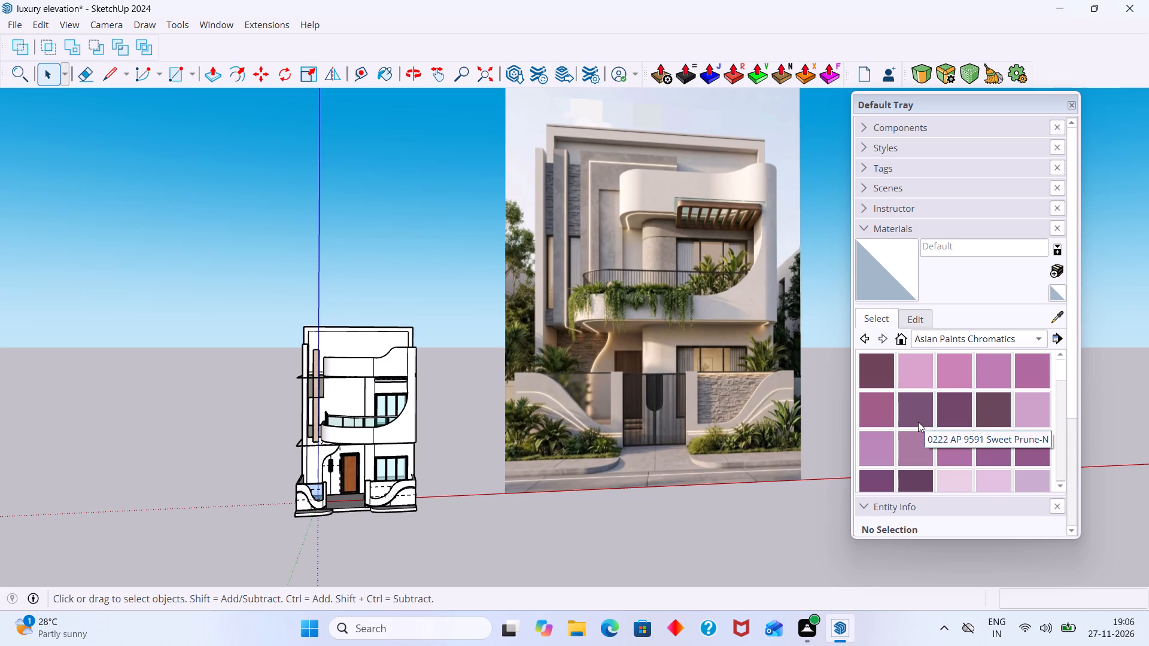
scroll(860, 415, up, 5)
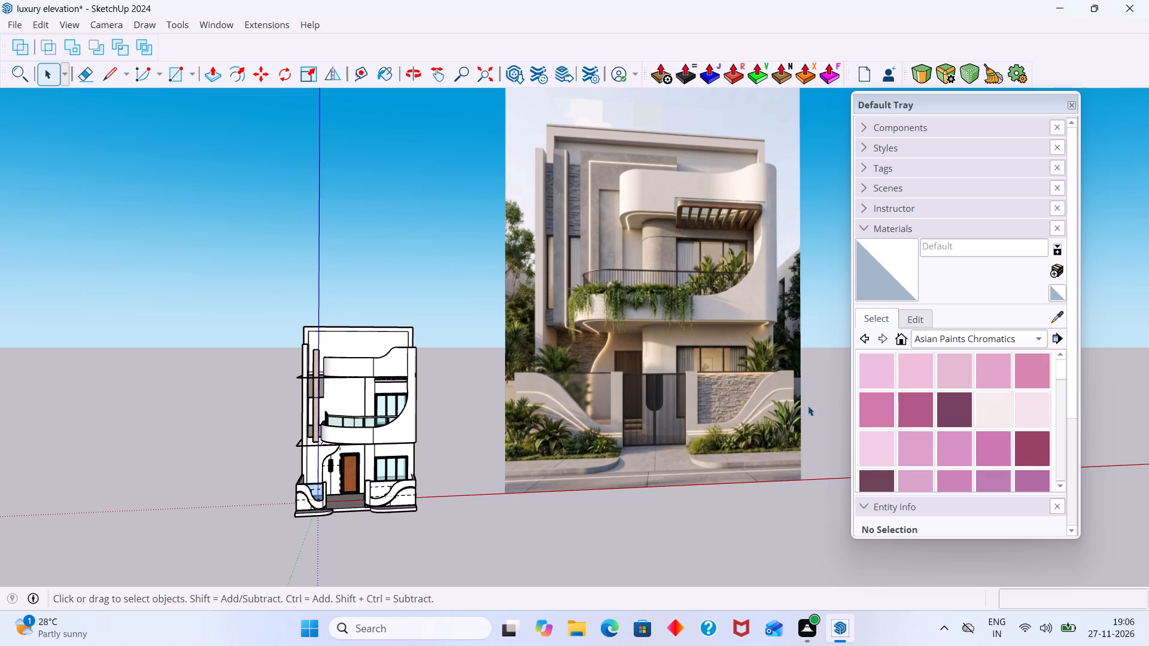
Examine the house's front facade, curved balconies, parapet and side wall from several angles to plan the paint colours.
scroll(865, 406, up, 2)
scroll(269, 383, up, 13)
middle_drag(379, 410, 354, 423)
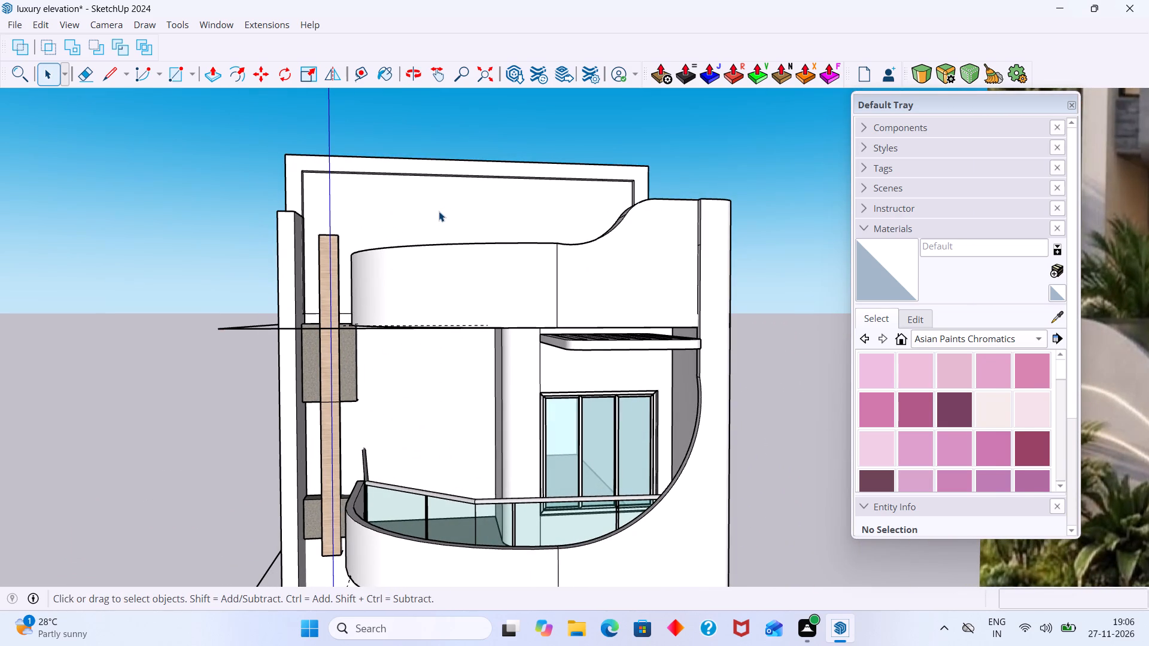
scroll(414, 227, up, 6)
scroll(412, 231, down, 9)
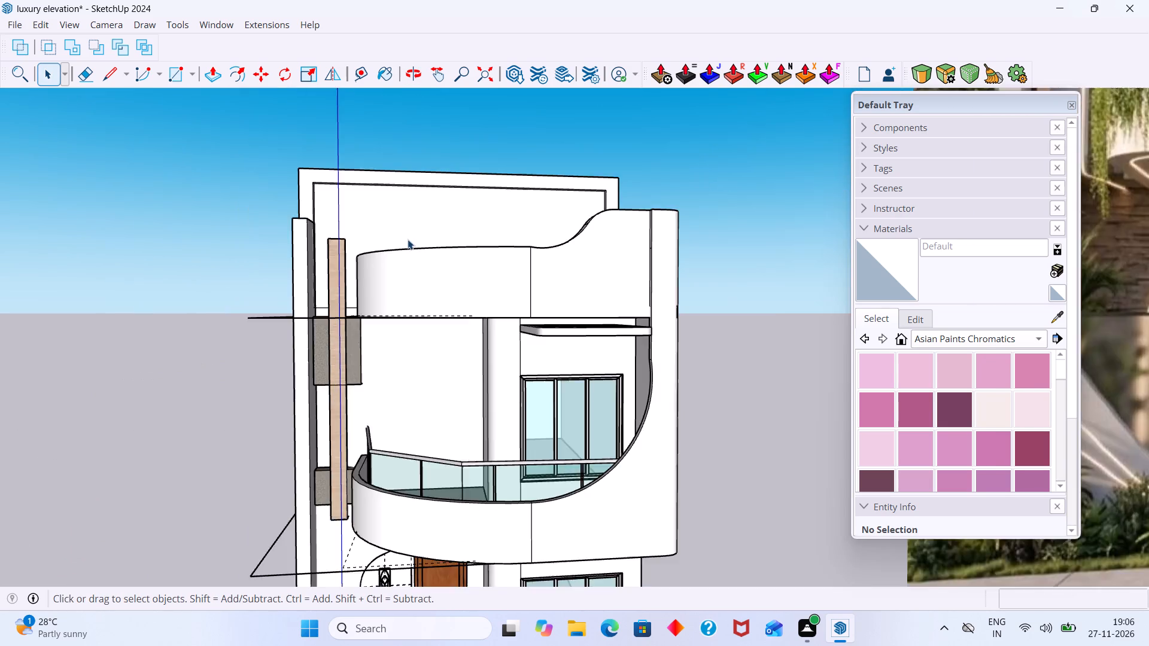
scroll(408, 239, down, 4)
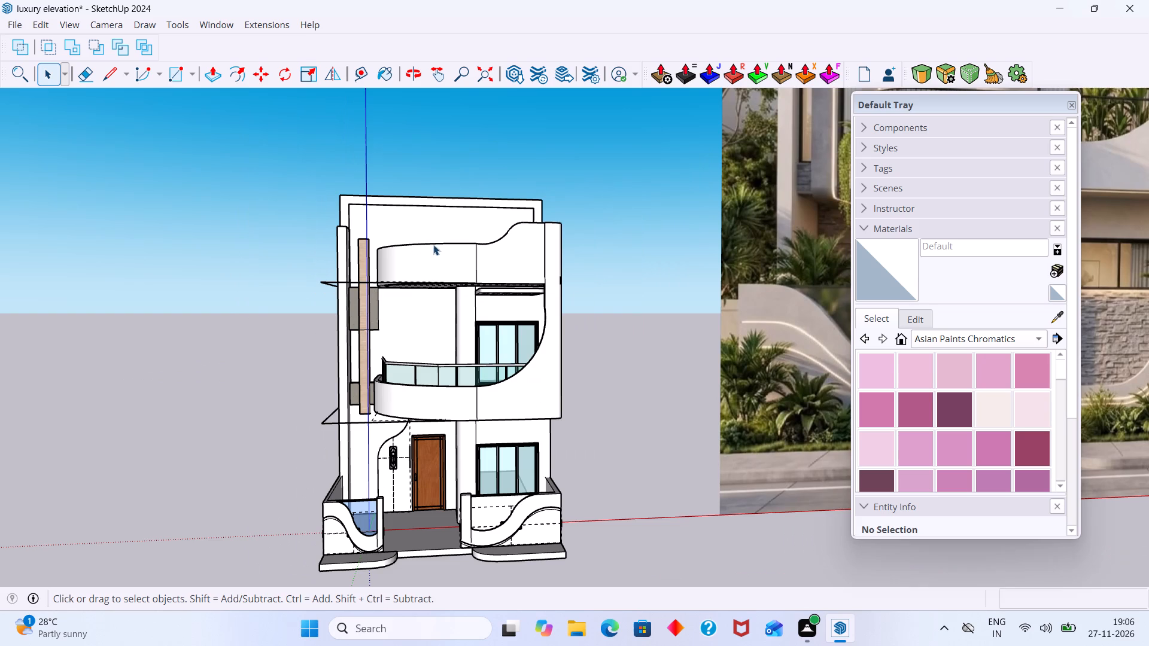
scroll(444, 246, up, 7)
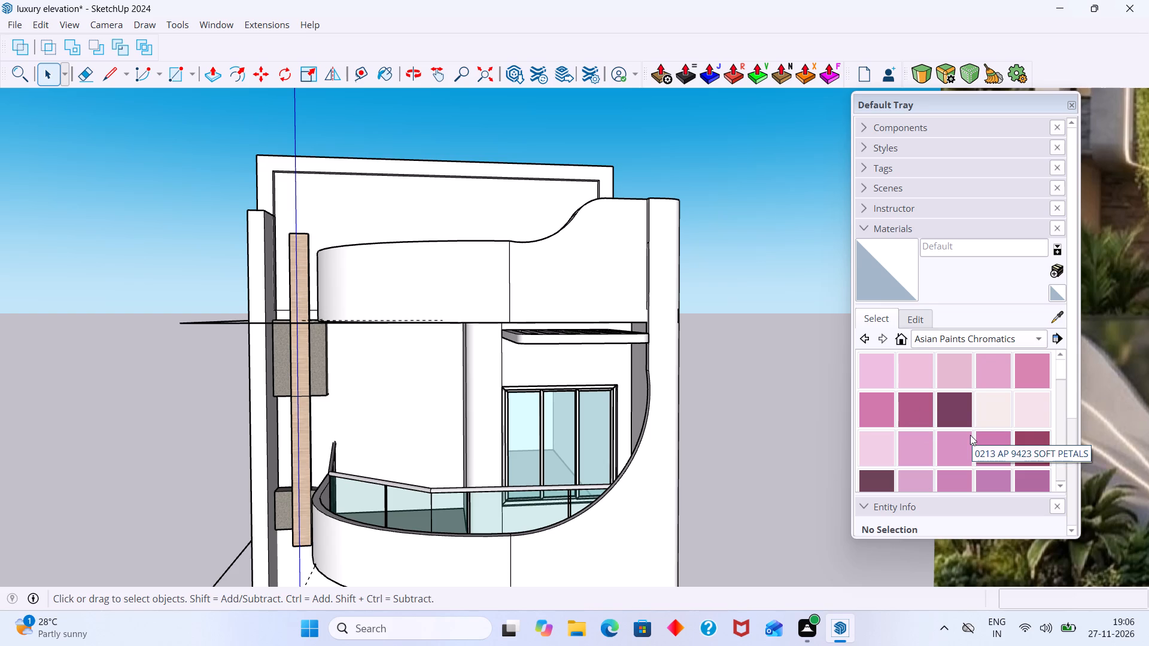
scroll(946, 385, up, 1)
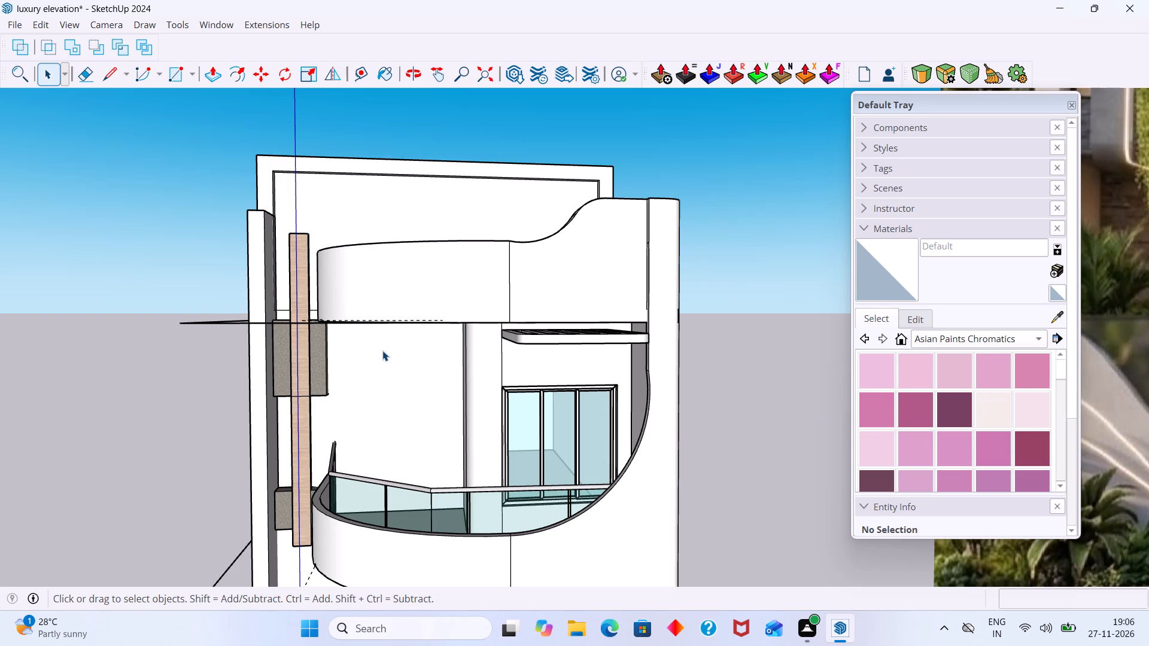
scroll(418, 392, up, 6)
scroll(421, 418, down, 15)
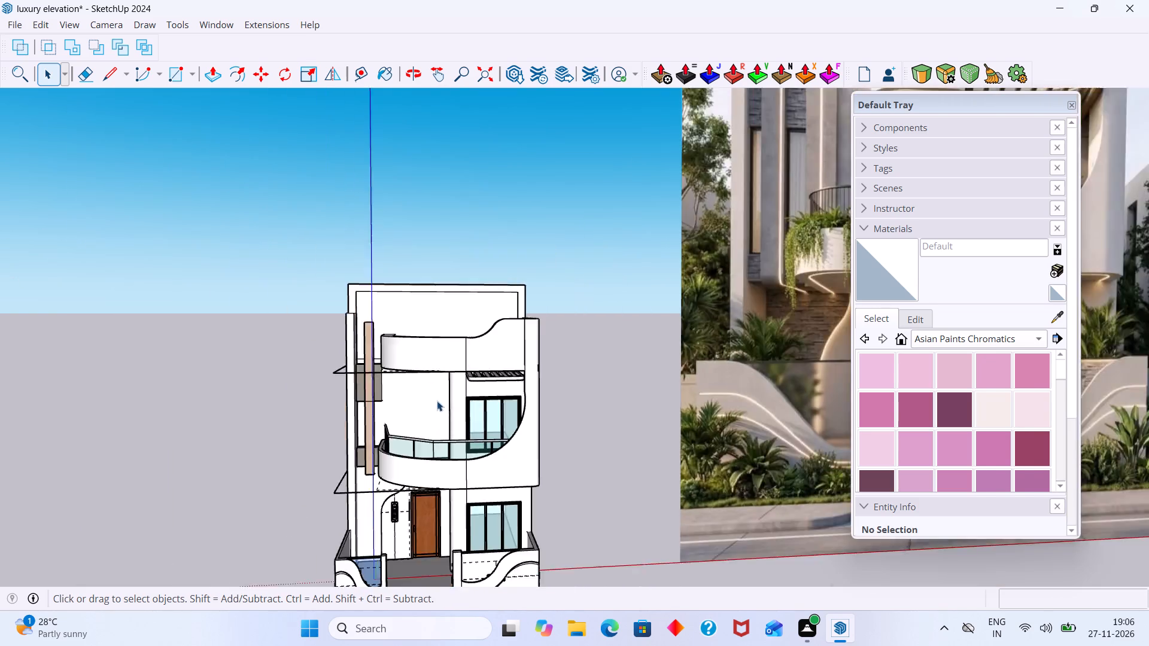
scroll(437, 401, down, 4)
middle_drag(446, 476, 416, 502)
scroll(467, 463, up, 8)
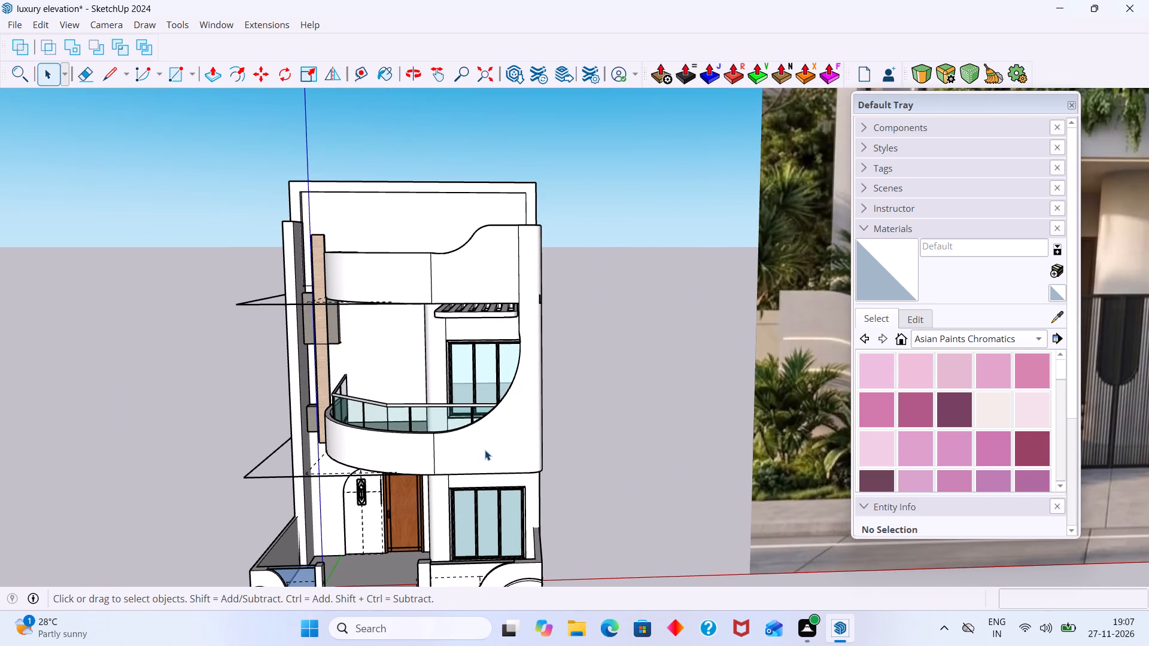
scroll(470, 452, up, 6)
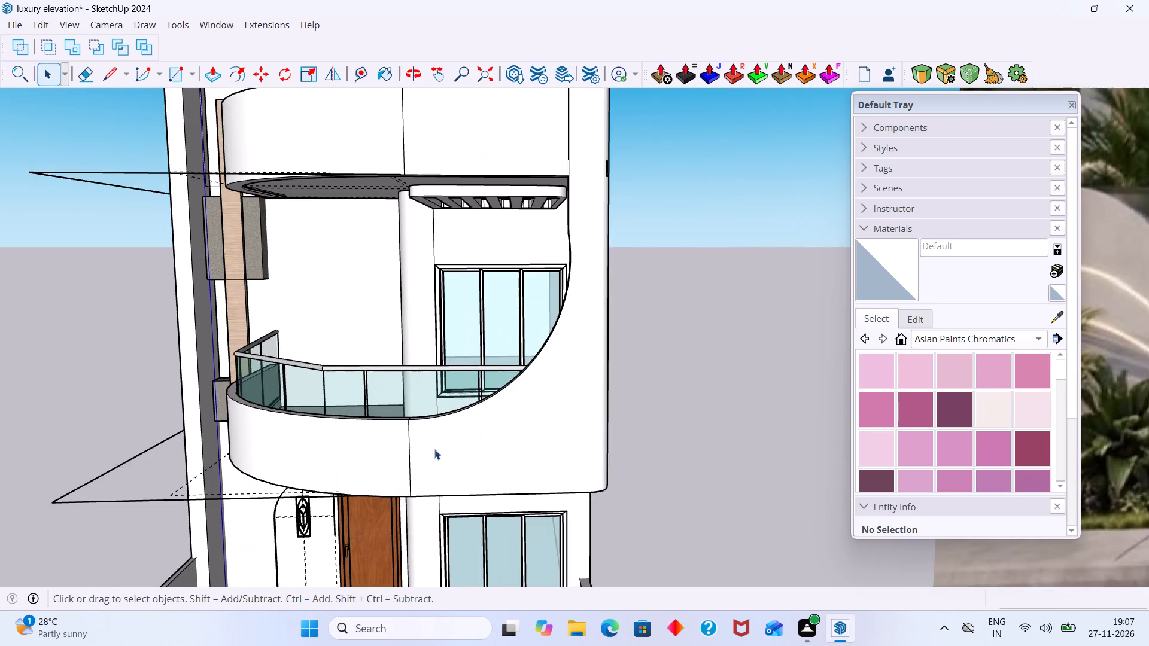
scroll(428, 449, up, 8)
middle_drag(330, 498, 567, 473)
scroll(545, 453, down, 19)
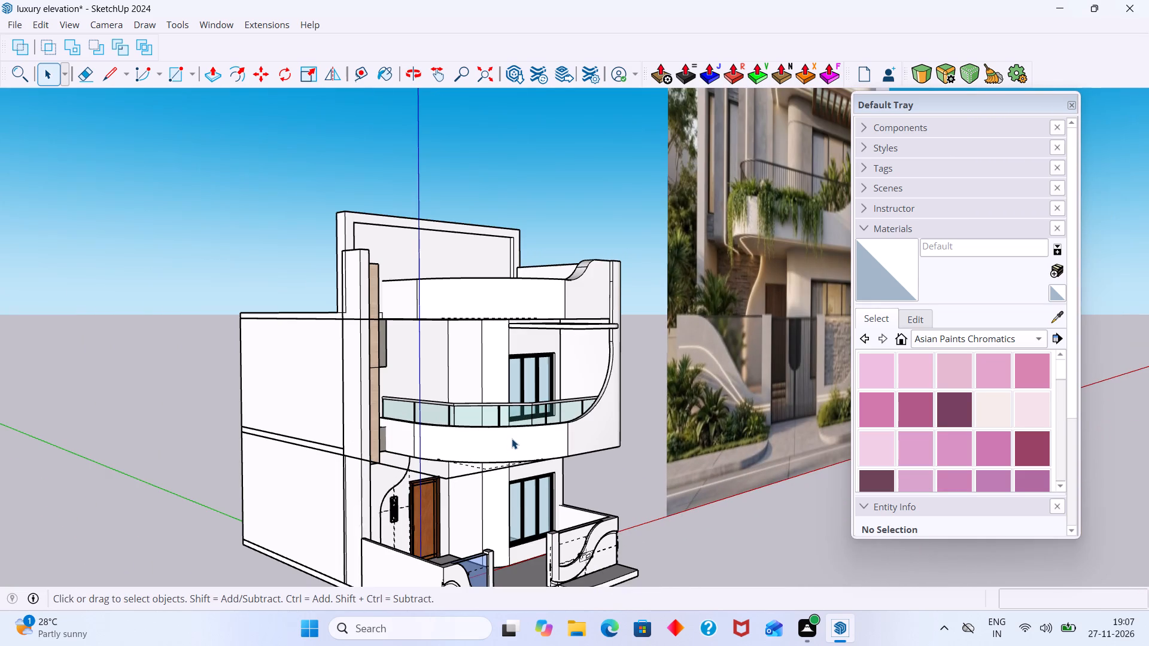
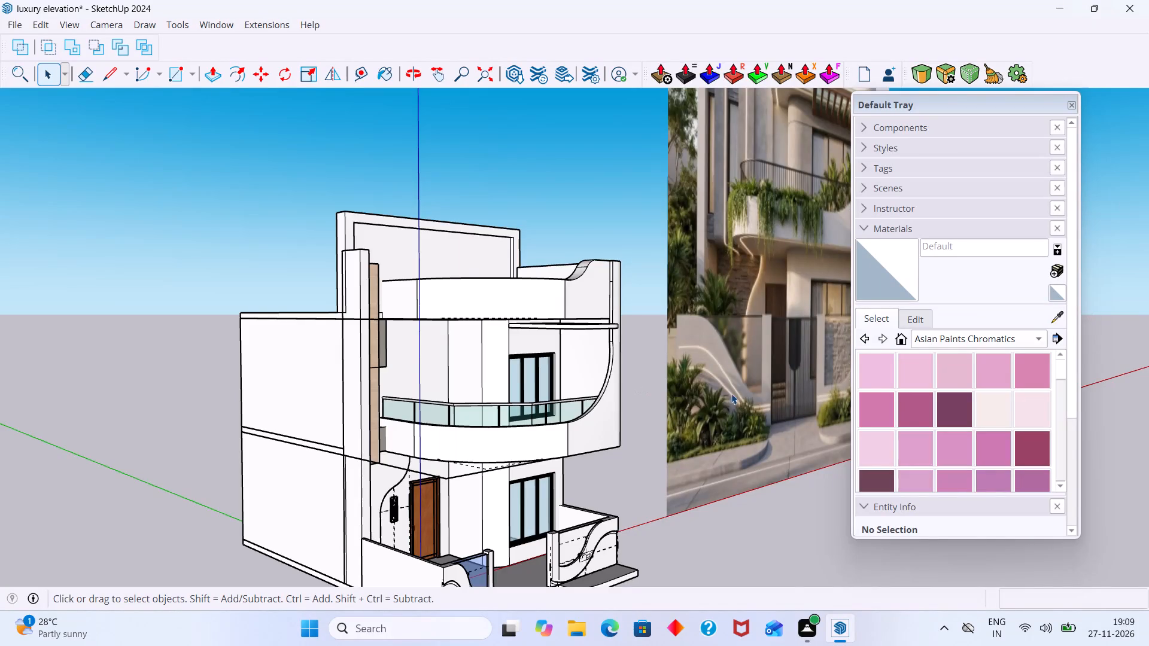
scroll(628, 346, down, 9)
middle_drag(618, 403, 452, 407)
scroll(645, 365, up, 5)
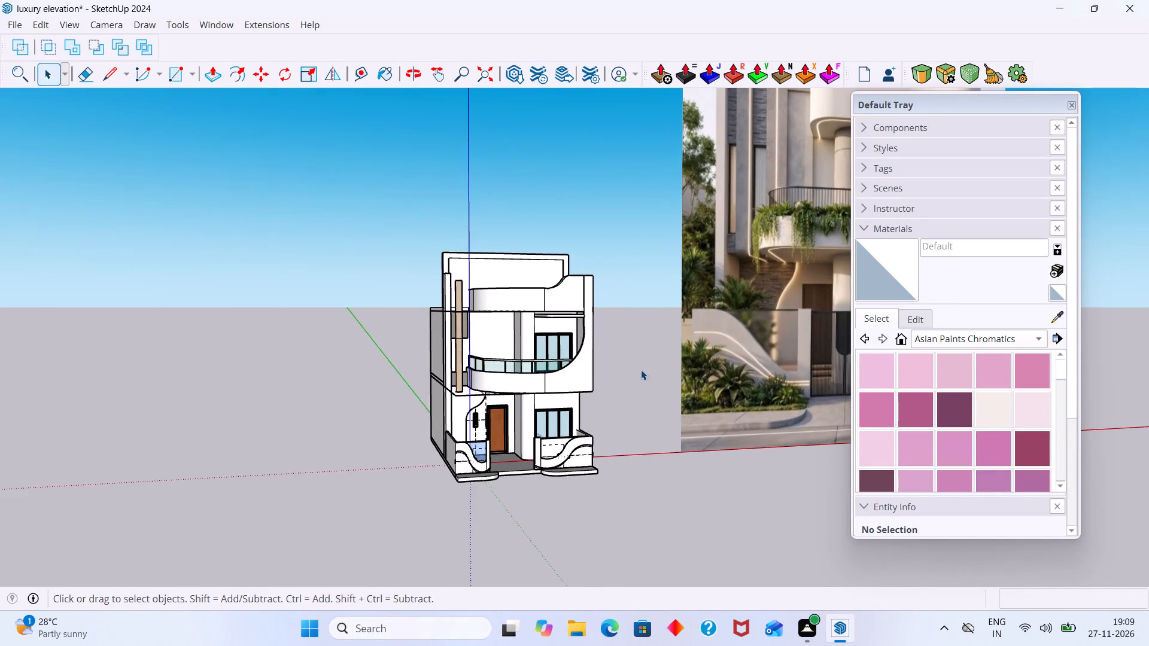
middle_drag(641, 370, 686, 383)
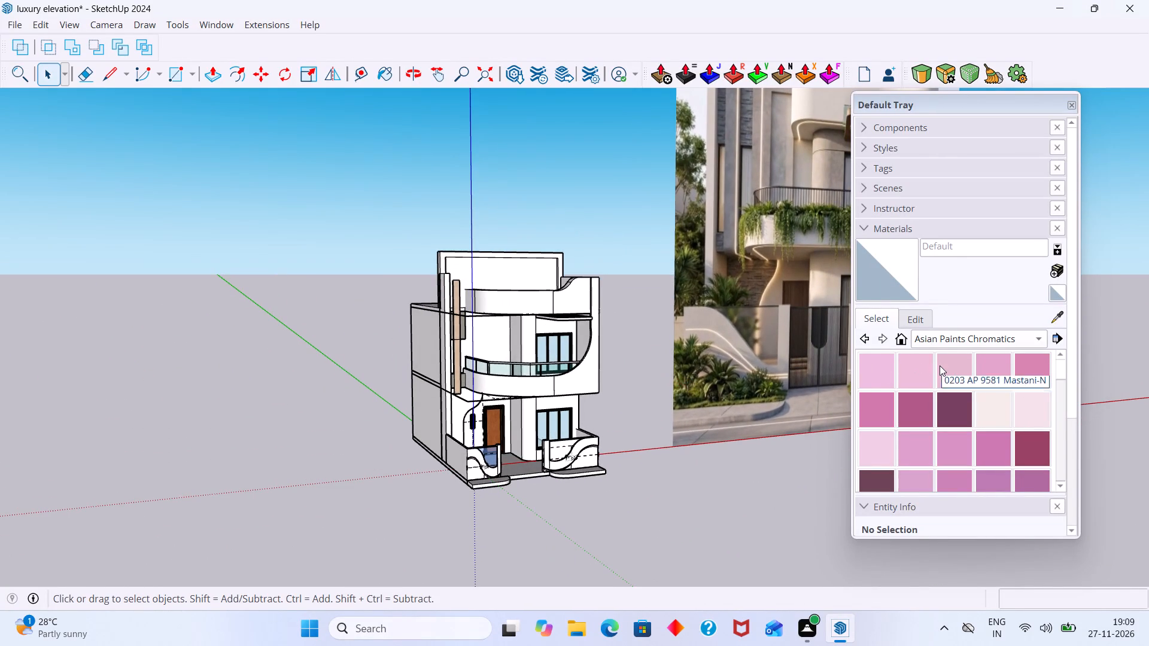
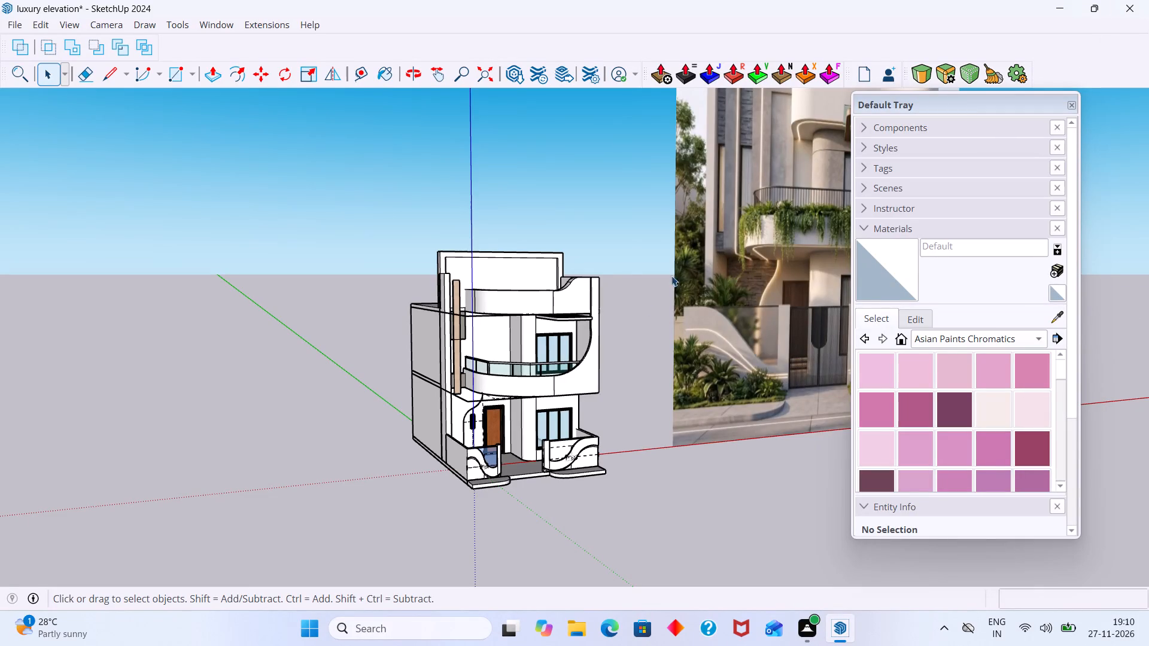
Open 3D Warehouse and start a model search for the house's front entrance, entering "gat" as the search text.
scroll(575, 387, up, 5)
middle_drag(511, 458, 266, 446)
scroll(463, 474, up, 3)
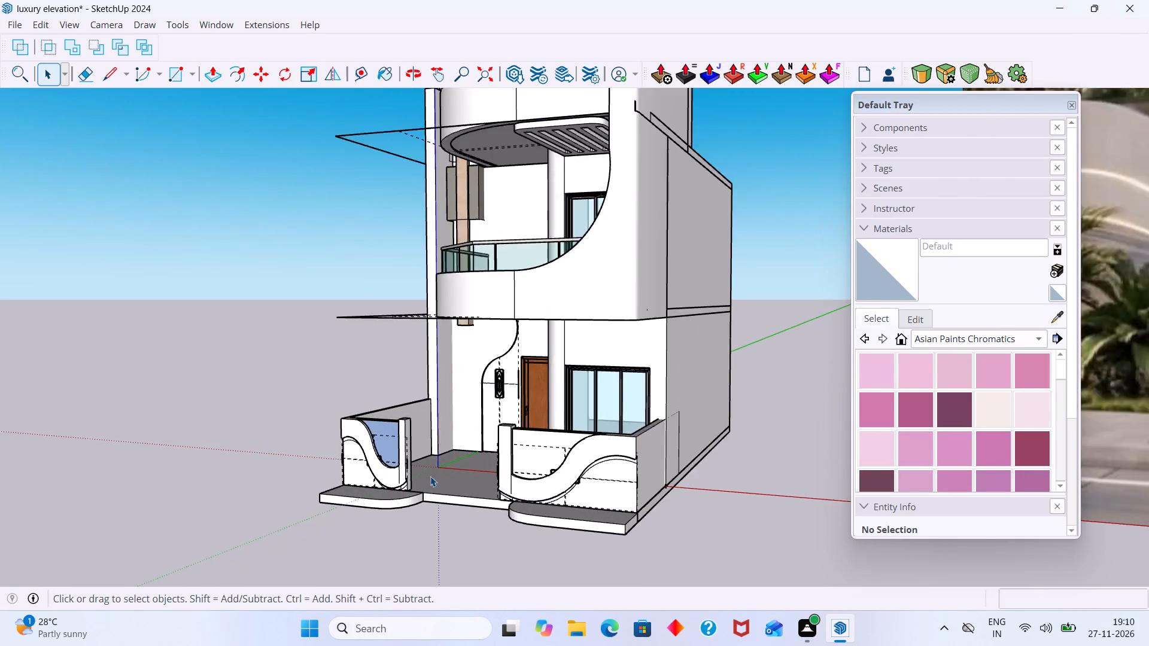
scroll(430, 476, up, 4)
middle_drag(402, 489, 396, 508)
scroll(381, 434, down, 7)
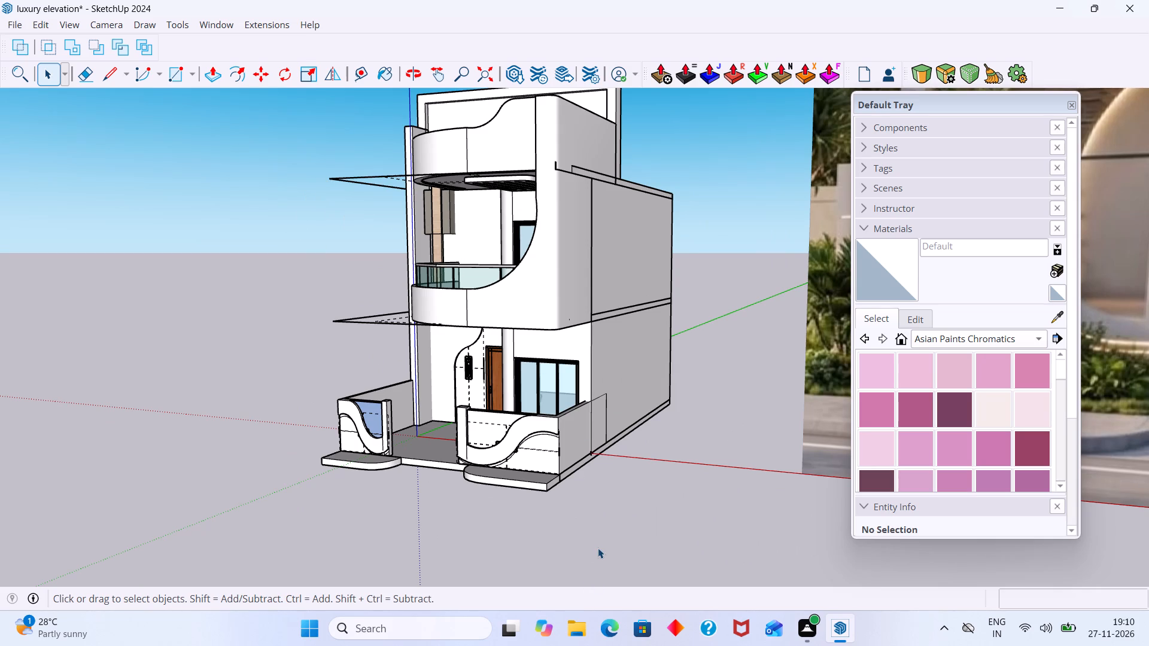
click(221, 31)
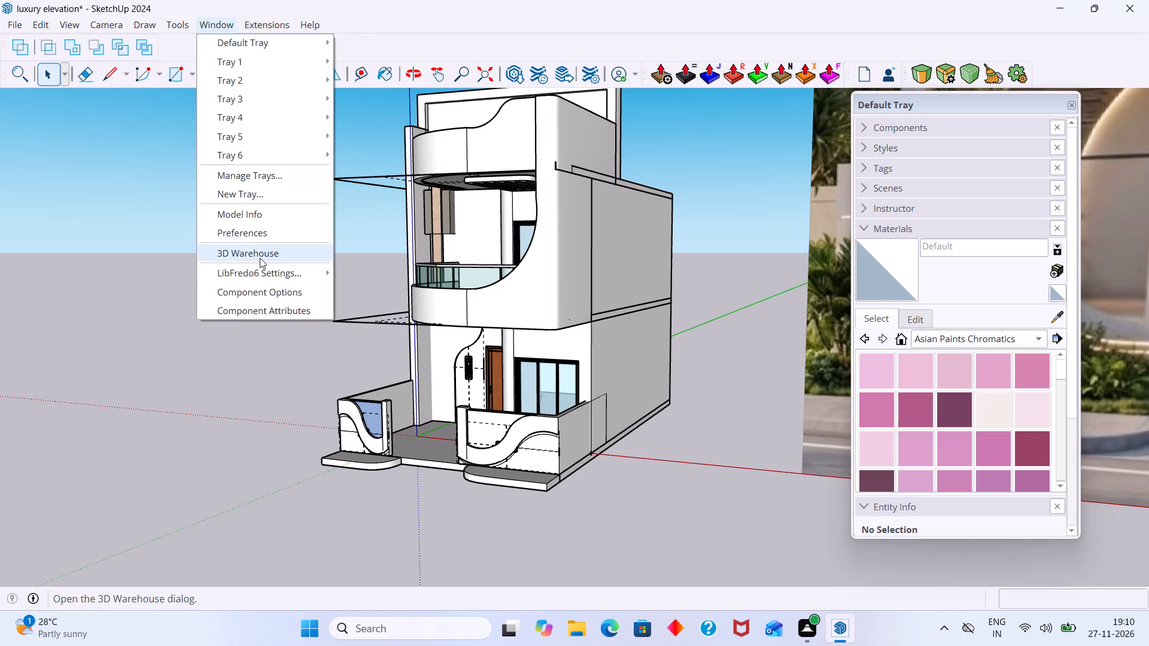
click(260, 258)
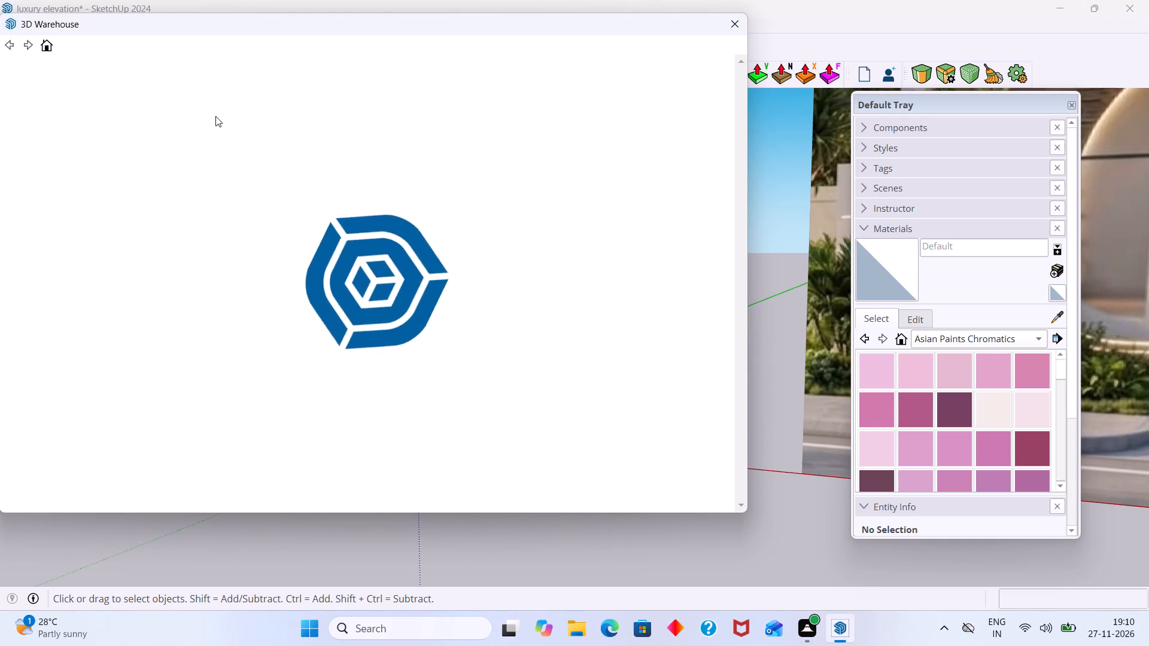
click(220, 78)
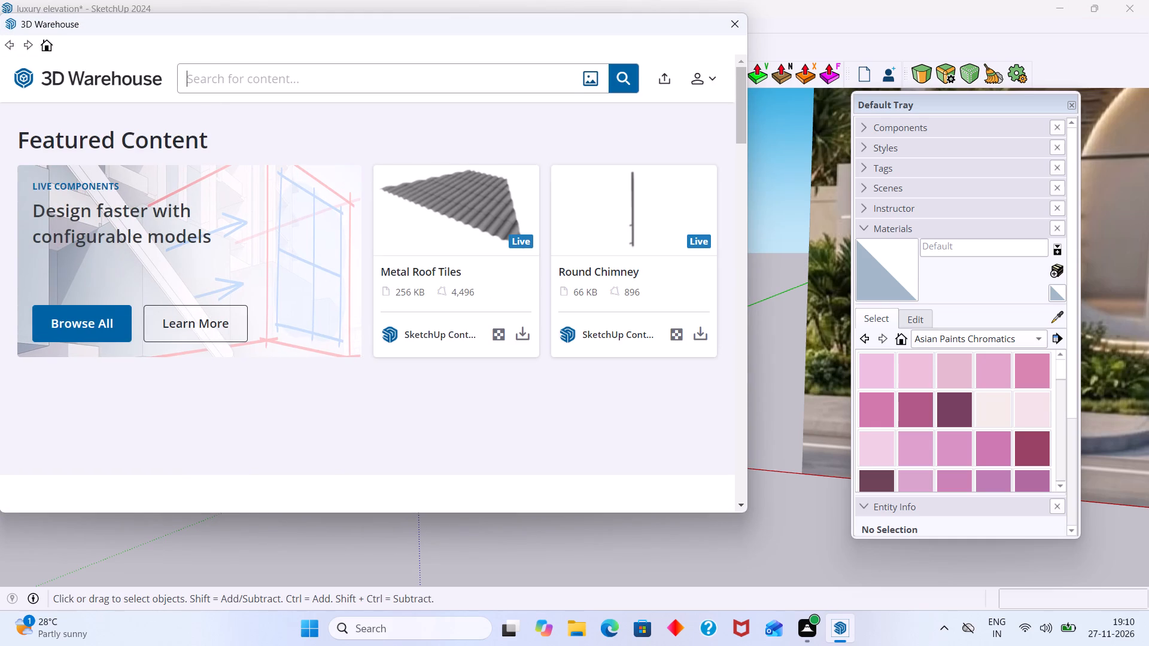
key(g)
text(ay)
key(t)
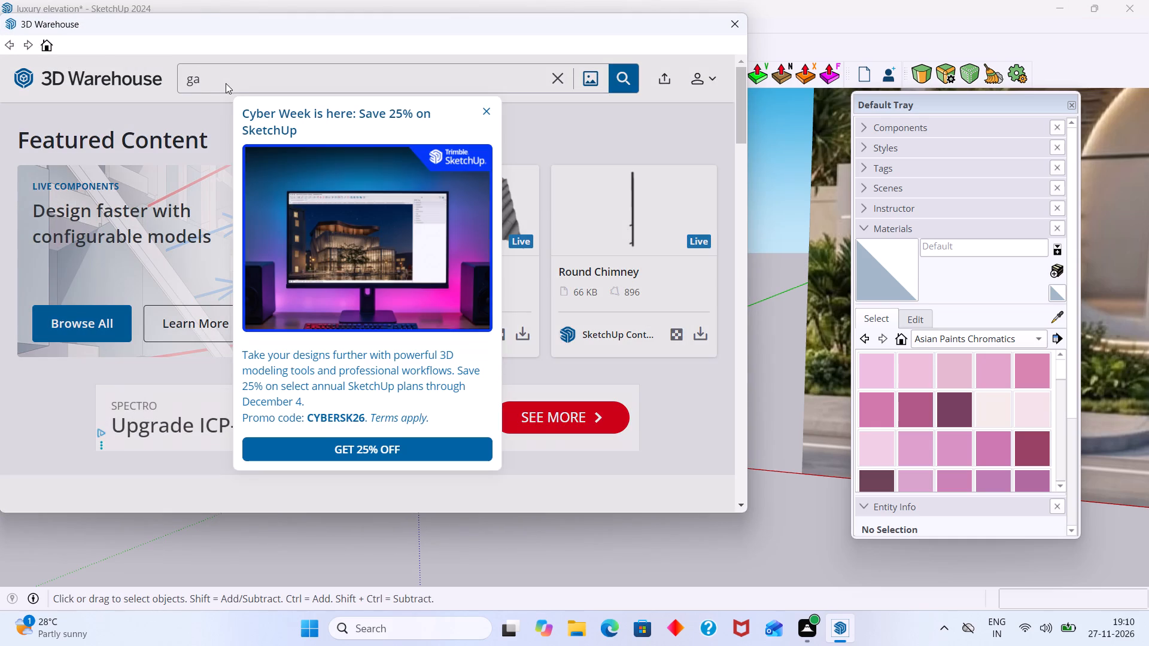
key(t)
click(223, 87)
click(223, 87)
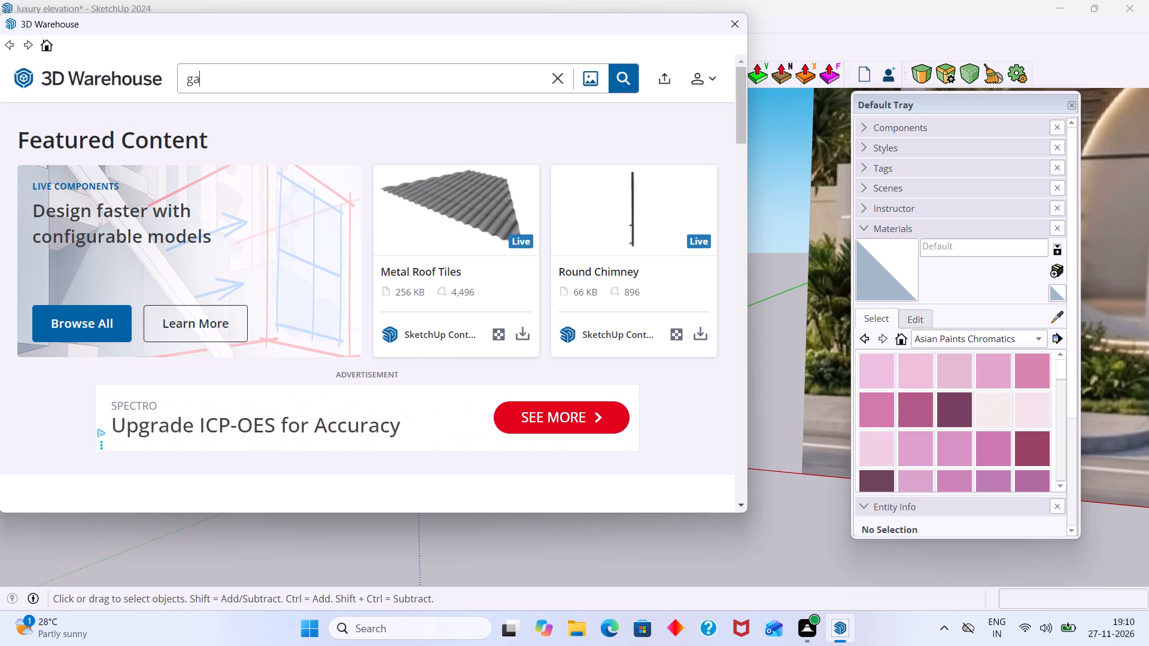
key(t)
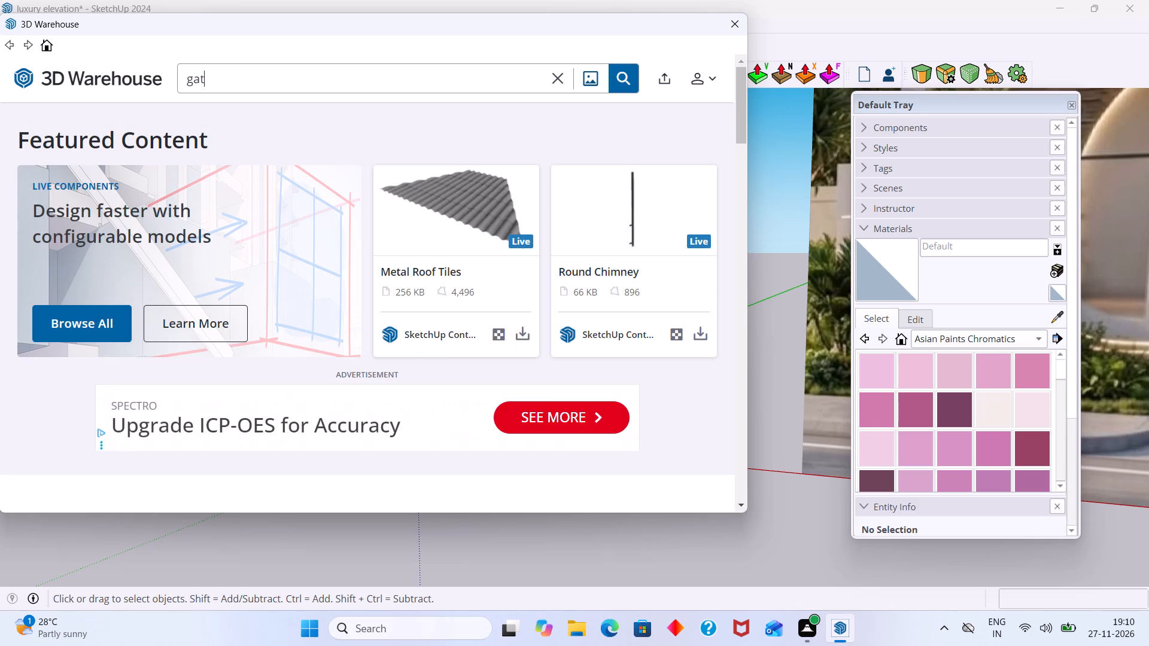
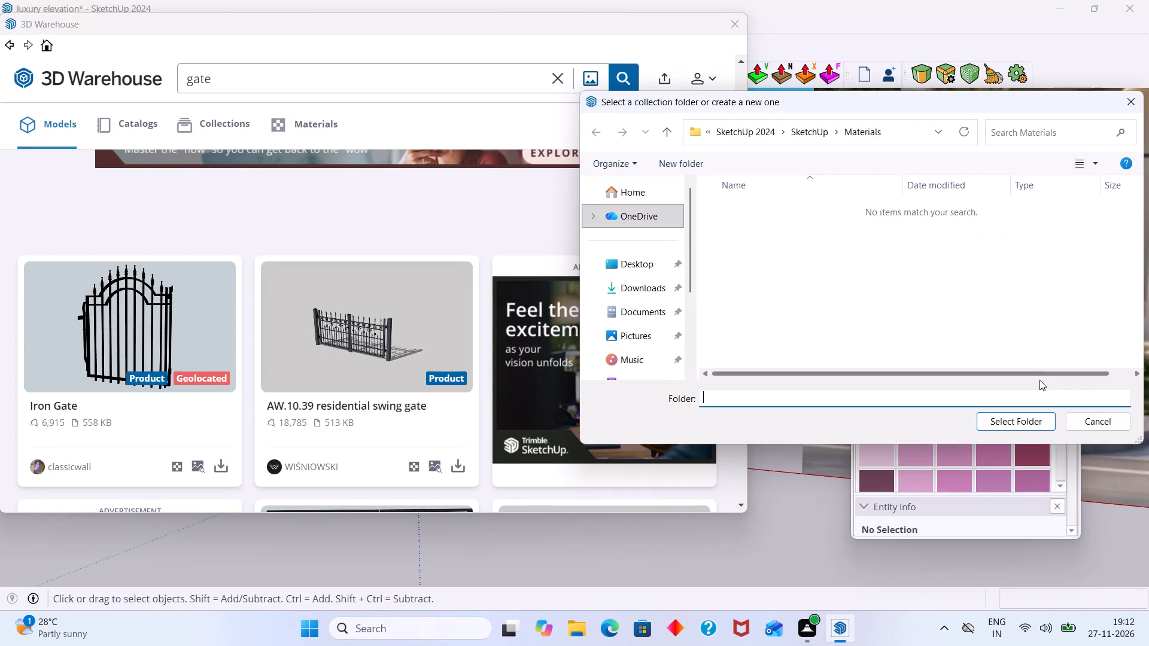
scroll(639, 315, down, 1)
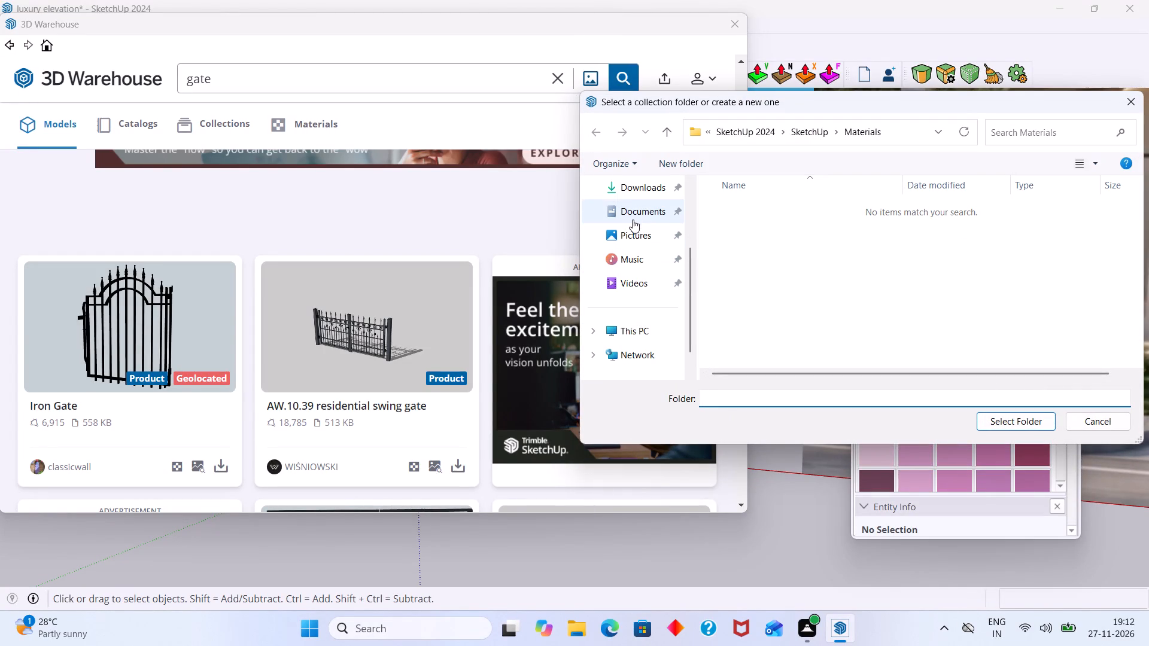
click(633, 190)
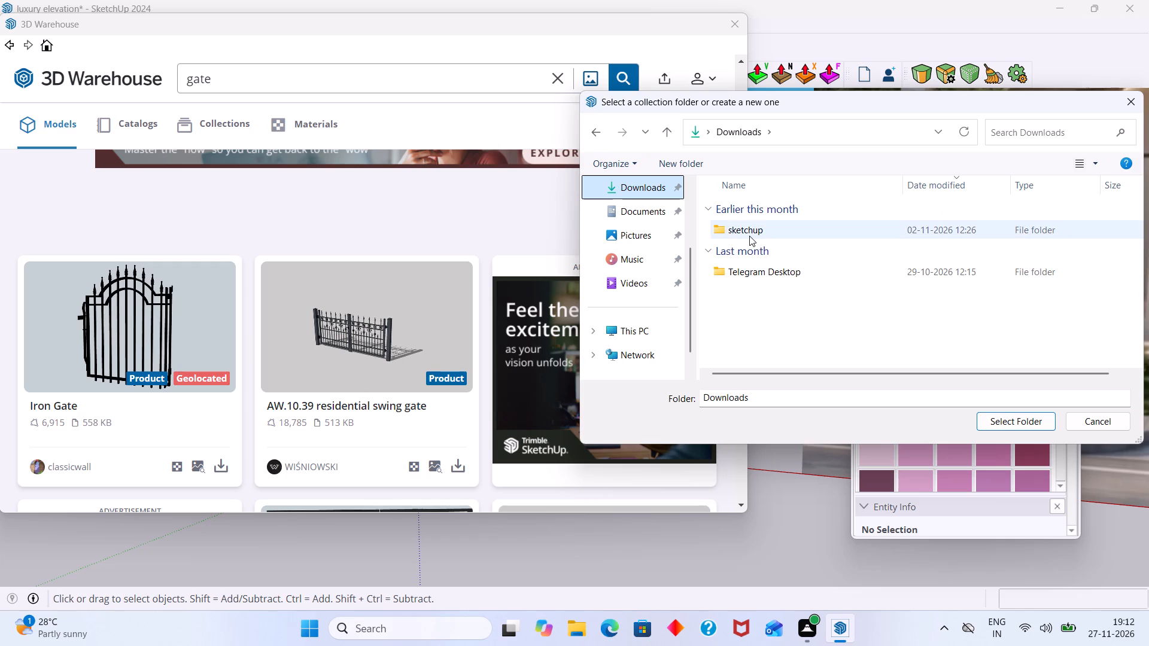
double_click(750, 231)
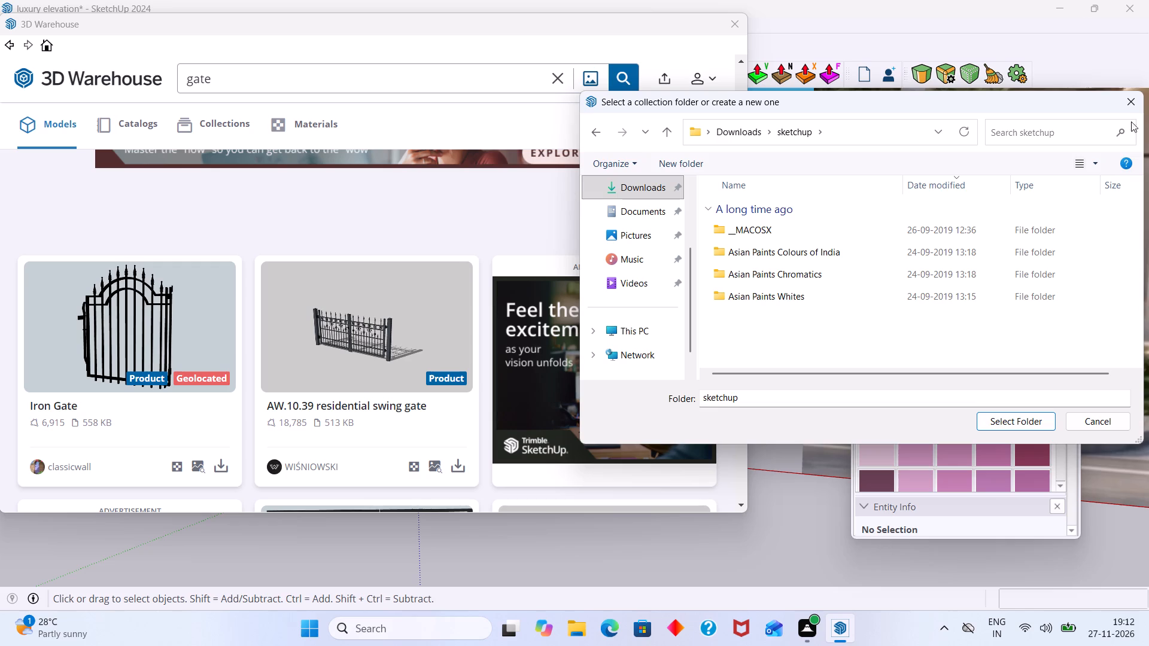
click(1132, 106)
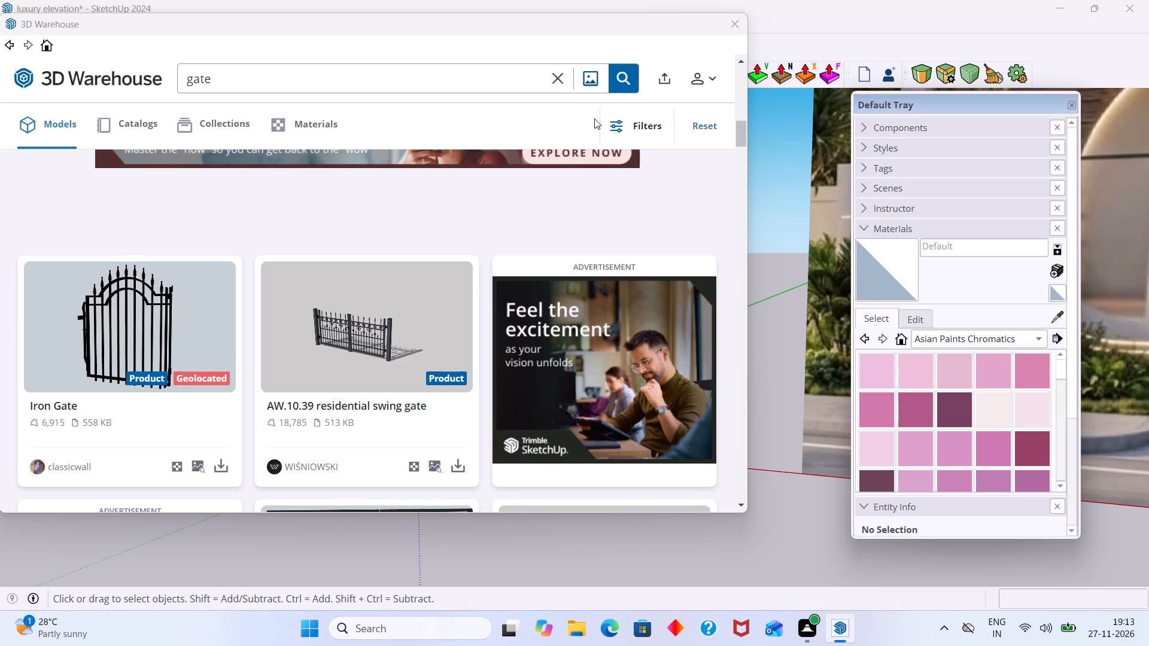
Browse the 3D Warehouse gate models and compare their designs for one suited to the front boundary wall opening.
scroll(153, 343, down, 5)
scroll(287, 332, down, 2)
scroll(541, 308, down, 3)
scroll(473, 319, down, 5)
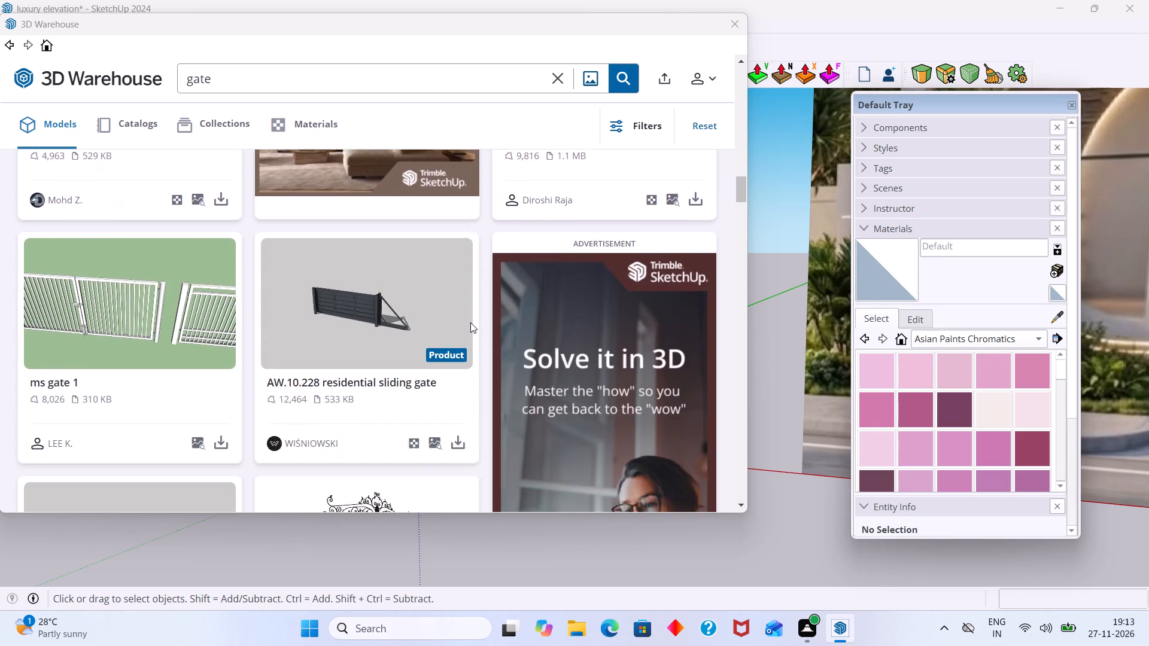
scroll(415, 336, down, 2)
scroll(369, 349, down, 5)
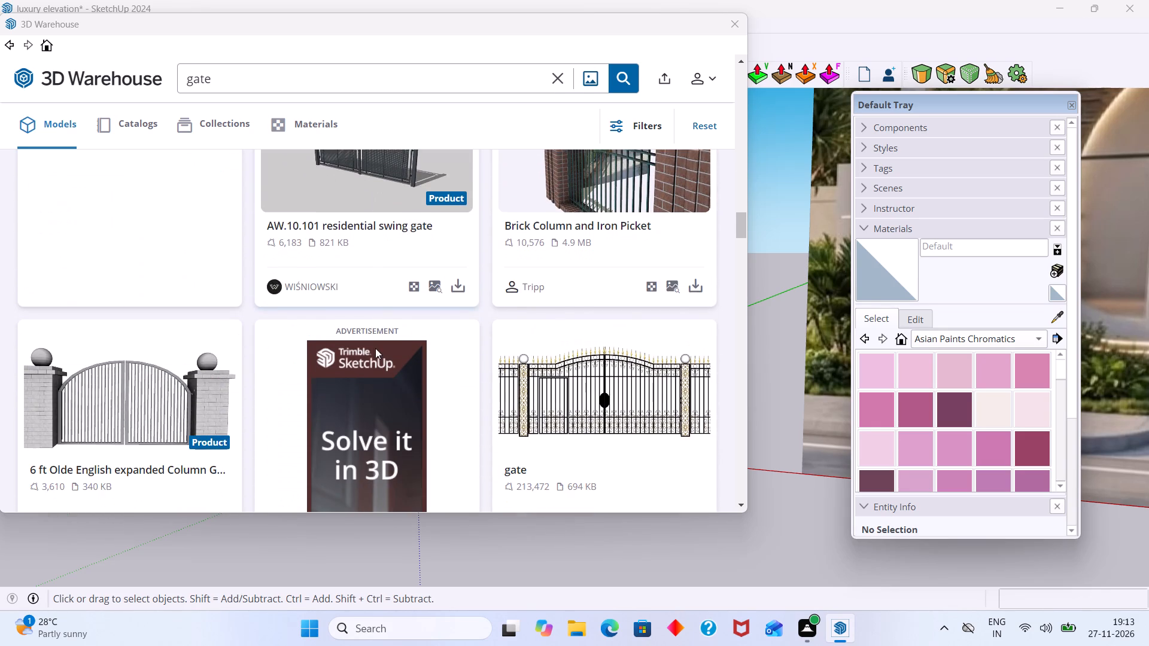
scroll(378, 342, down, 8)
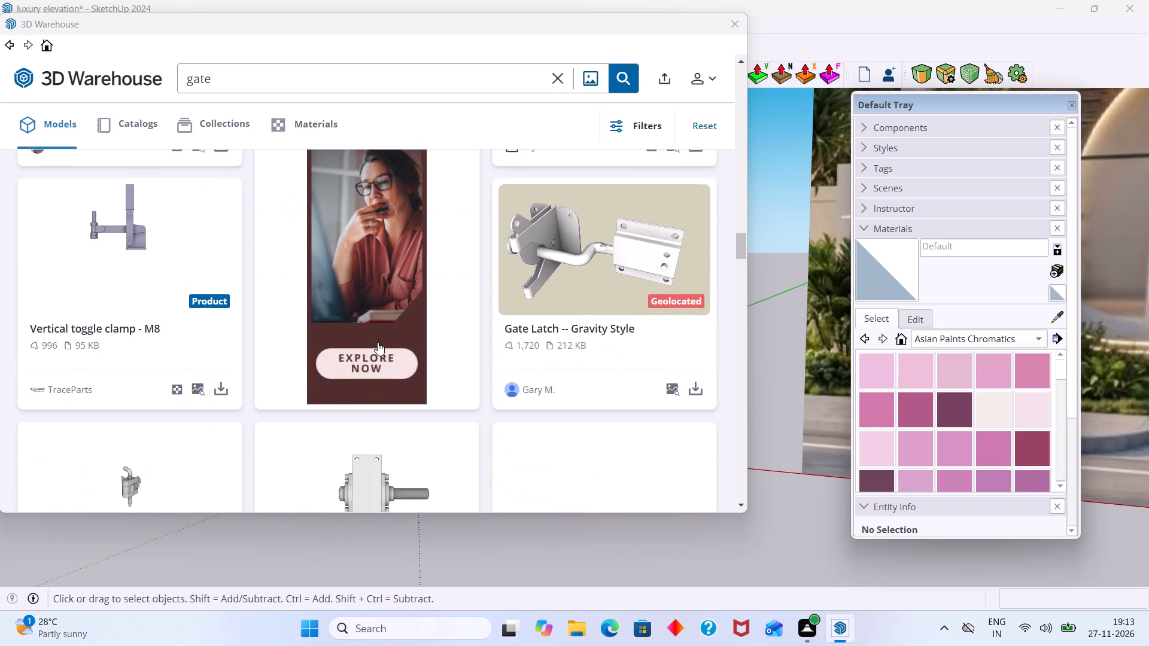
scroll(378, 342, down, 8)
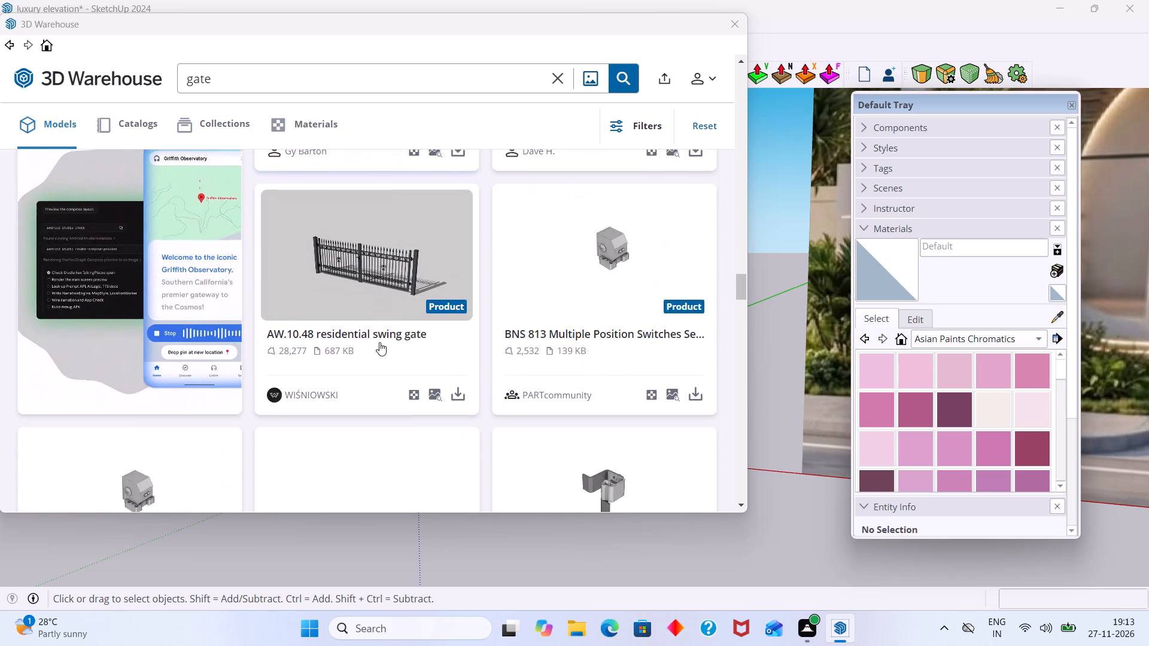
scroll(361, 238, down, 8)
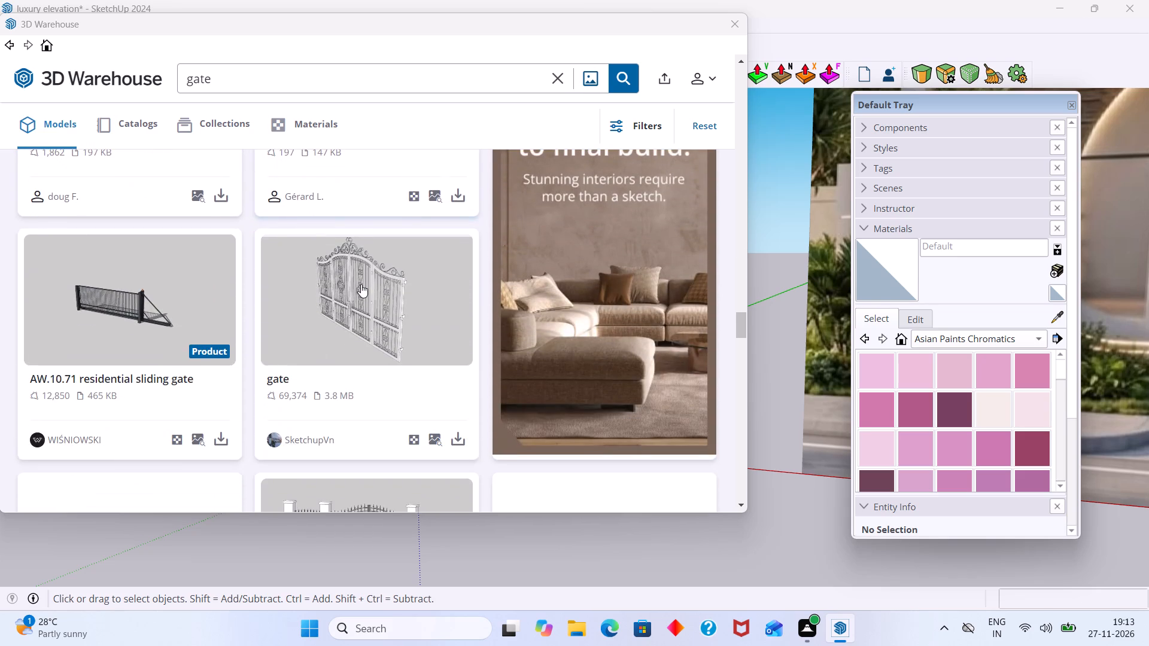
scroll(361, 284, down, 10)
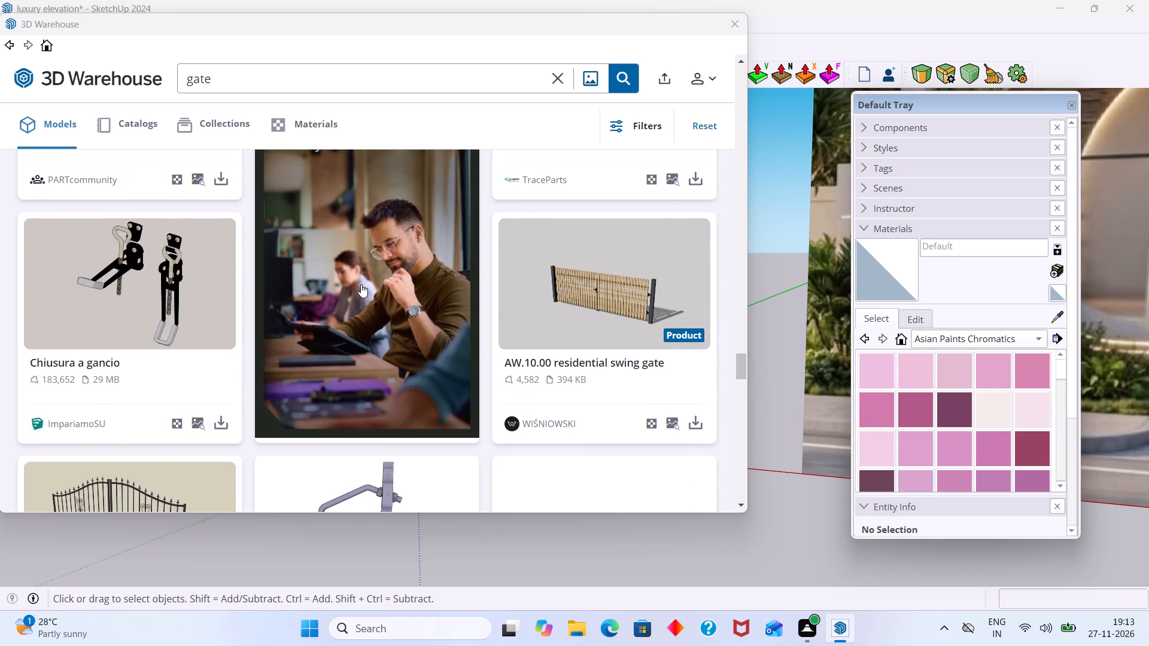
scroll(361, 284, down, 20)
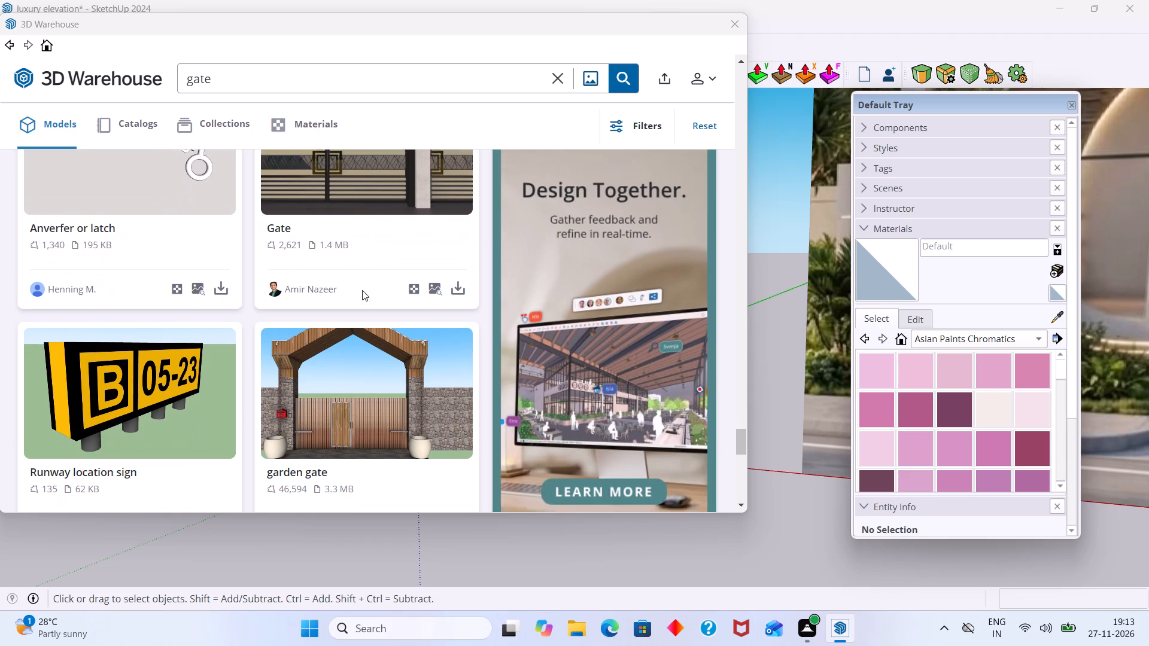
scroll(362, 290, down, 8)
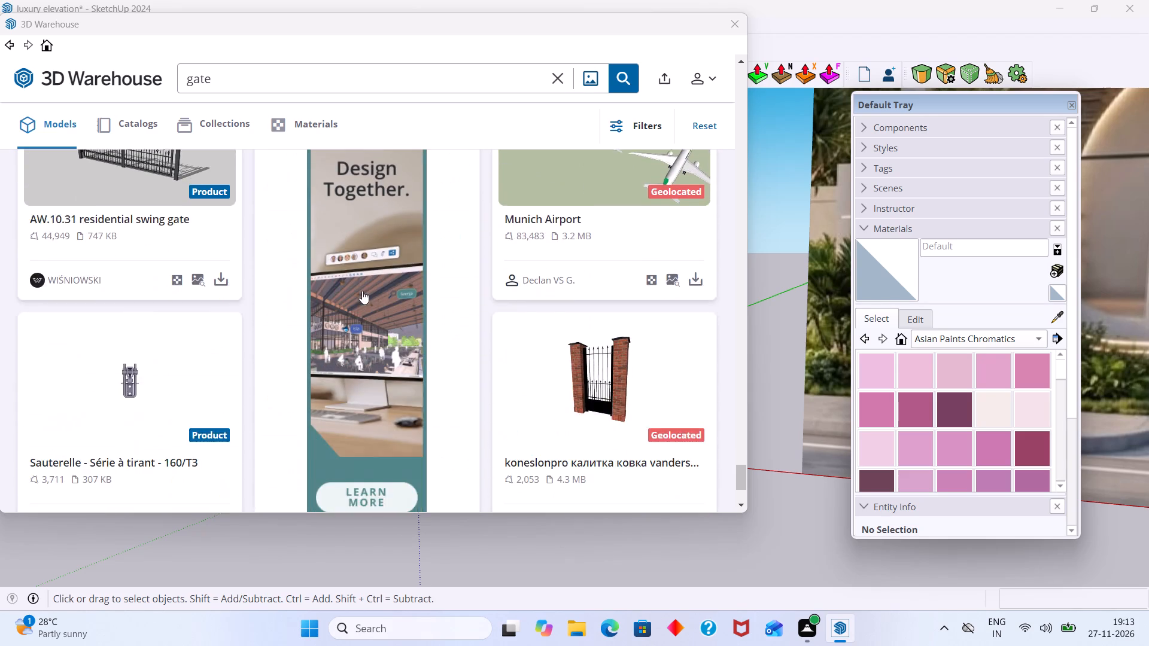
scroll(362, 291, down, 5)
scroll(365, 292, up, 13)
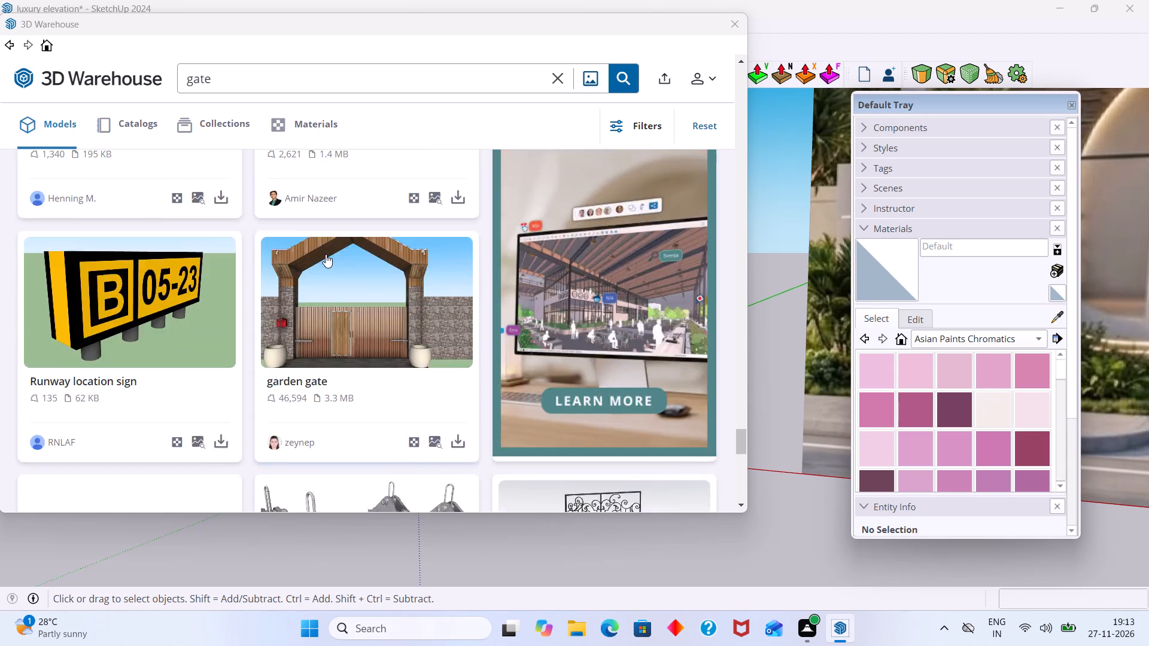
scroll(326, 254, up, 20)
scroll(326, 254, up, 7)
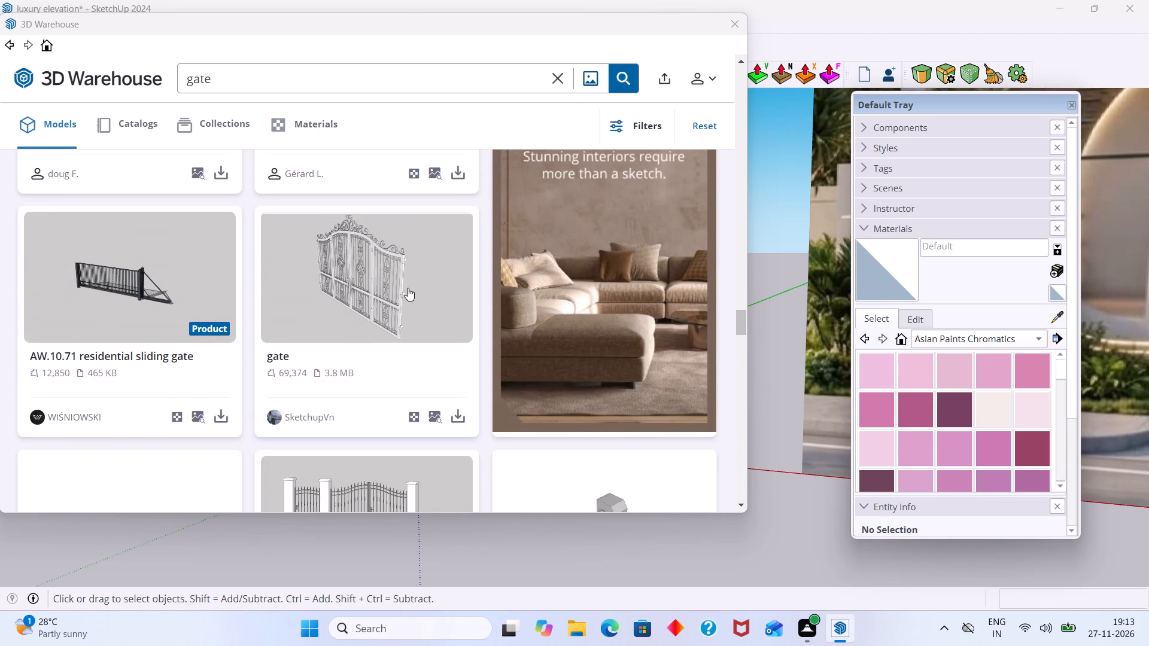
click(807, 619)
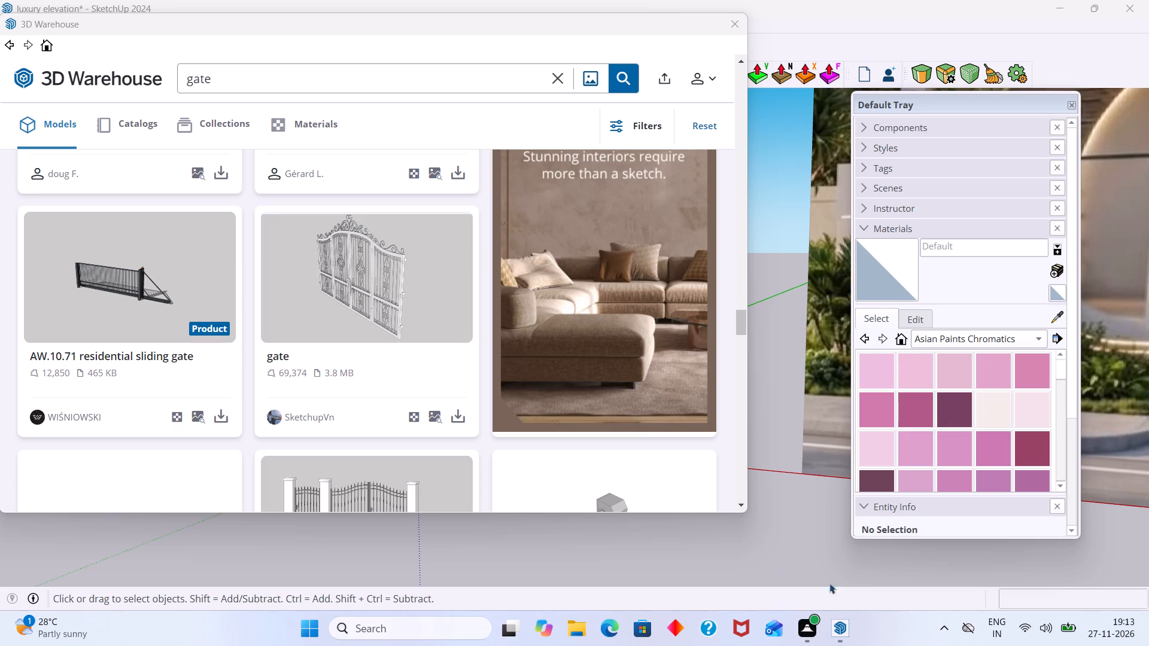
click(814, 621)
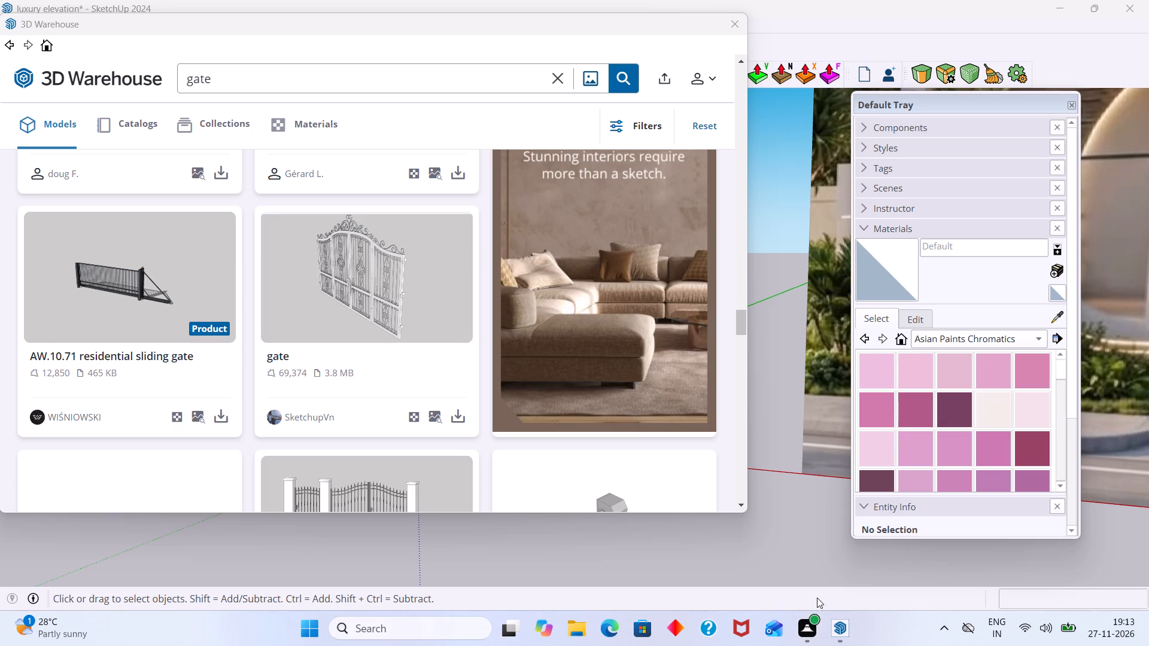
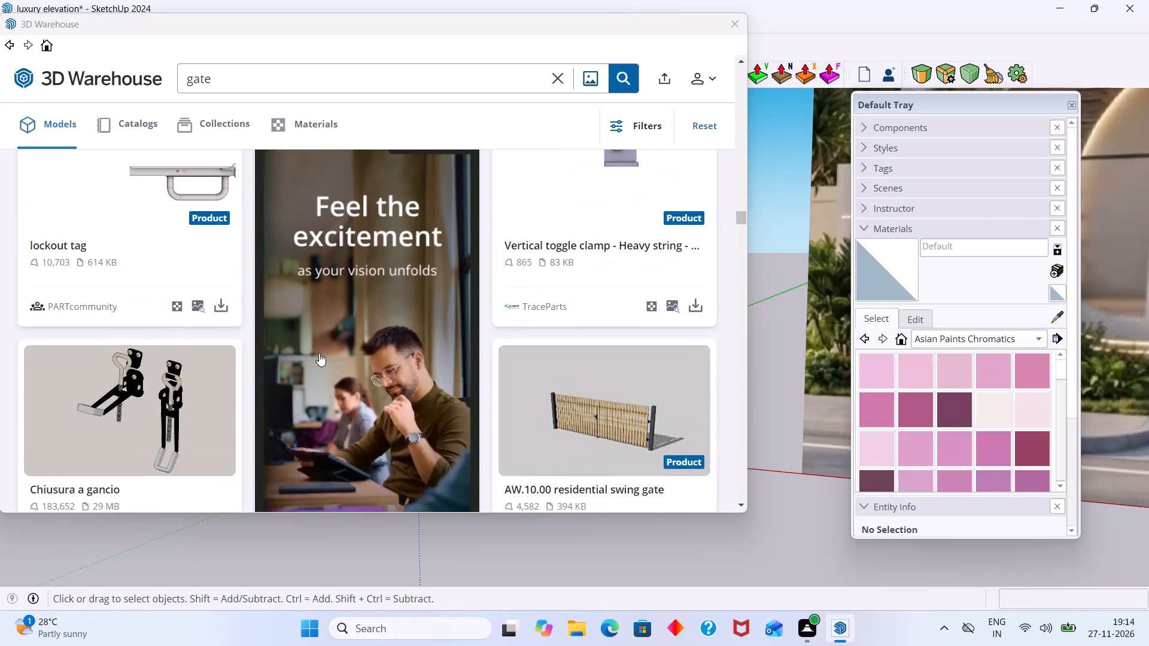
Compare the swing, sliding and driveway gate models in the 3D Warehouse results for the front boundary wall, and close the library.
scroll(315, 354, down, 4)
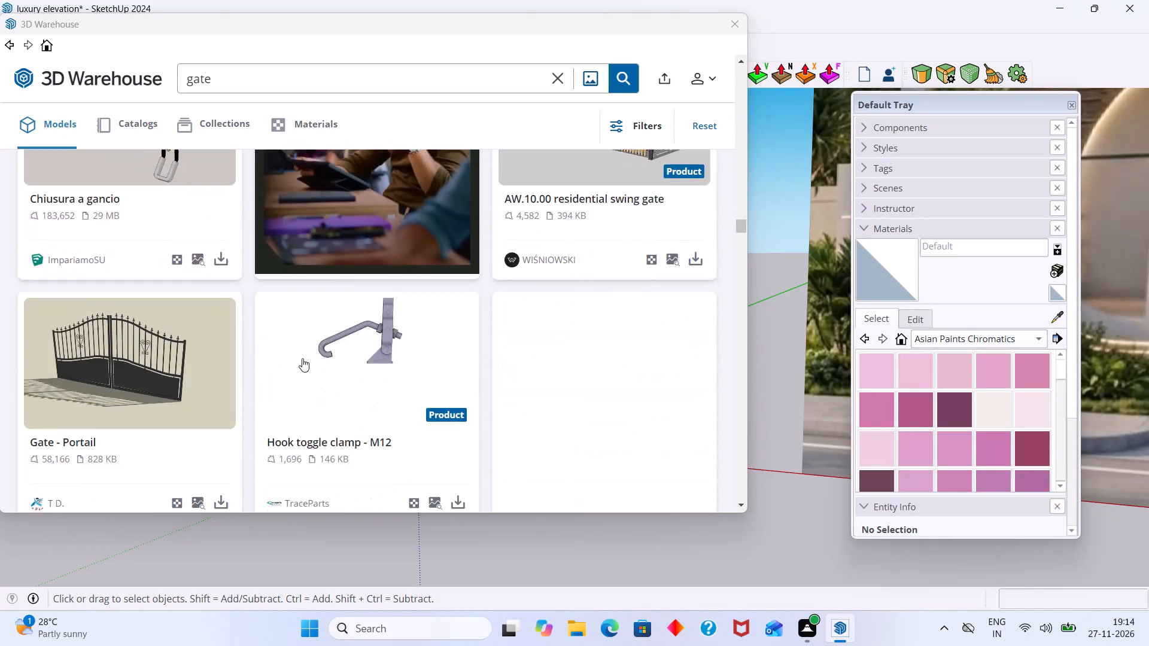
scroll(284, 359, down, 11)
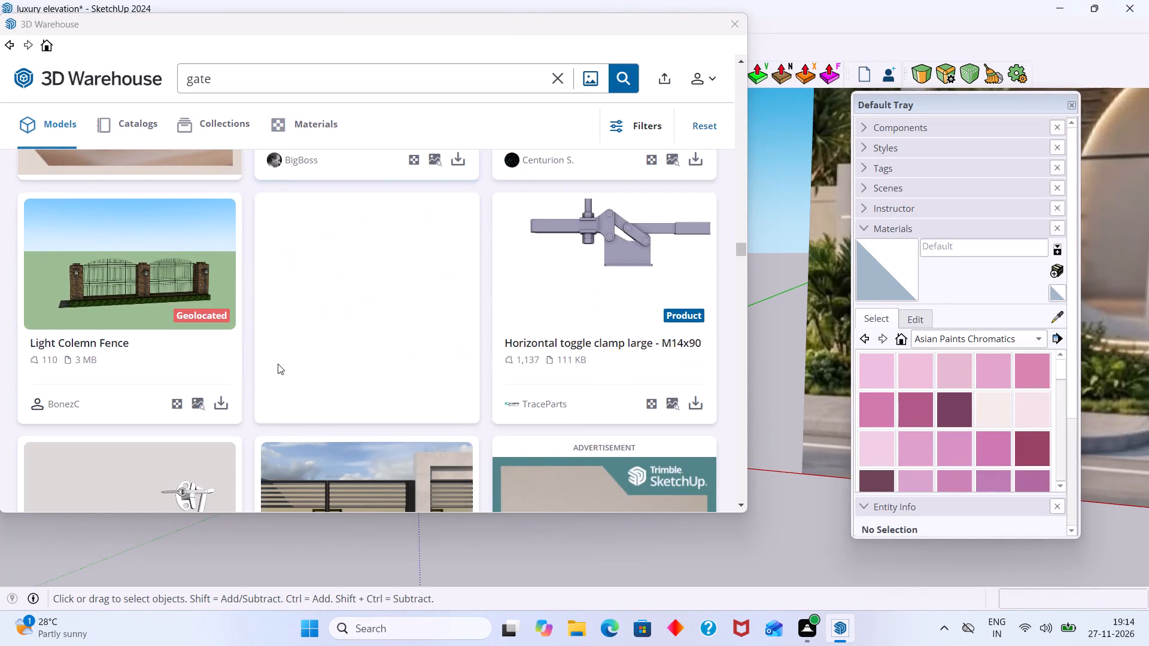
scroll(278, 364, down, 2)
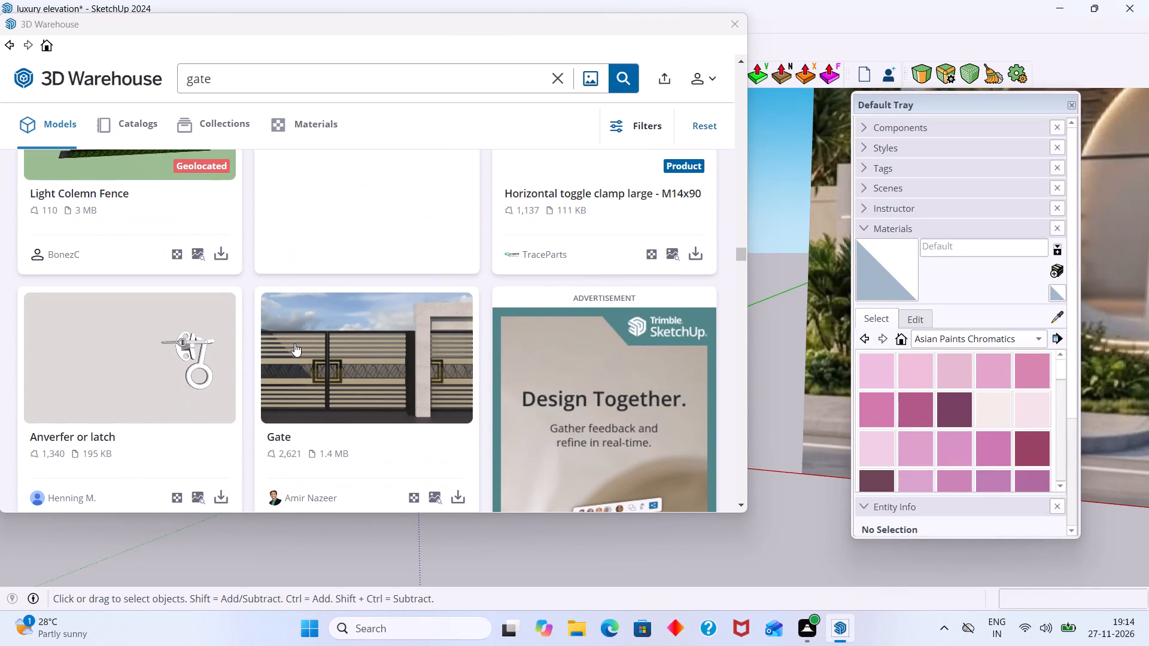
scroll(346, 346, down, 4)
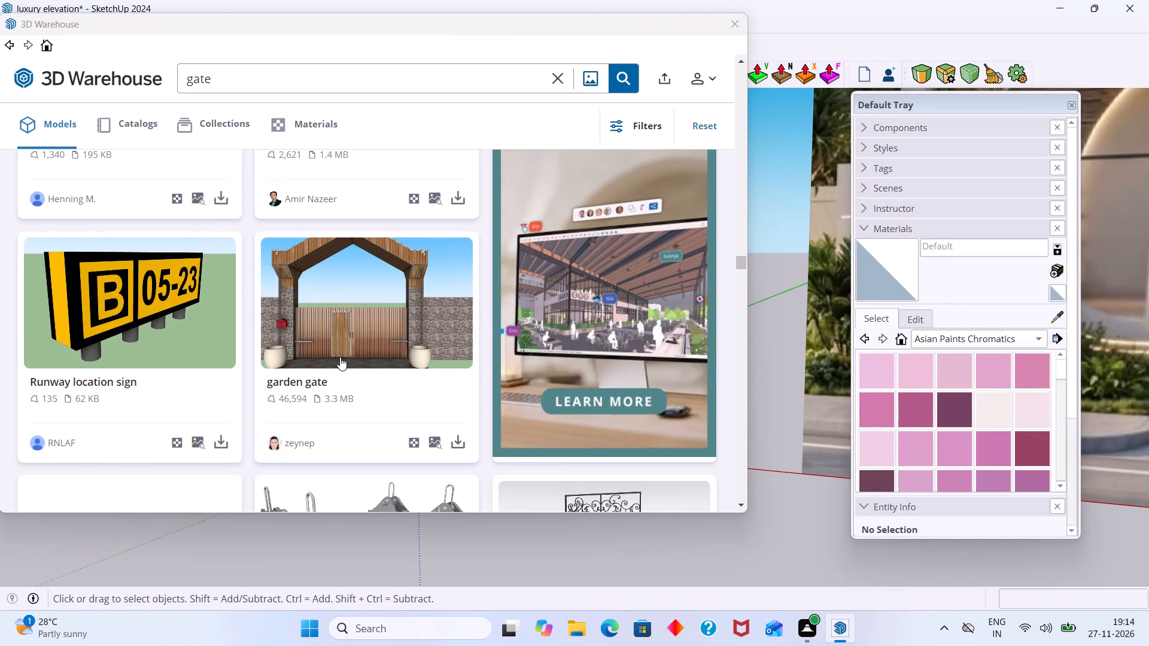
scroll(342, 355, down, 11)
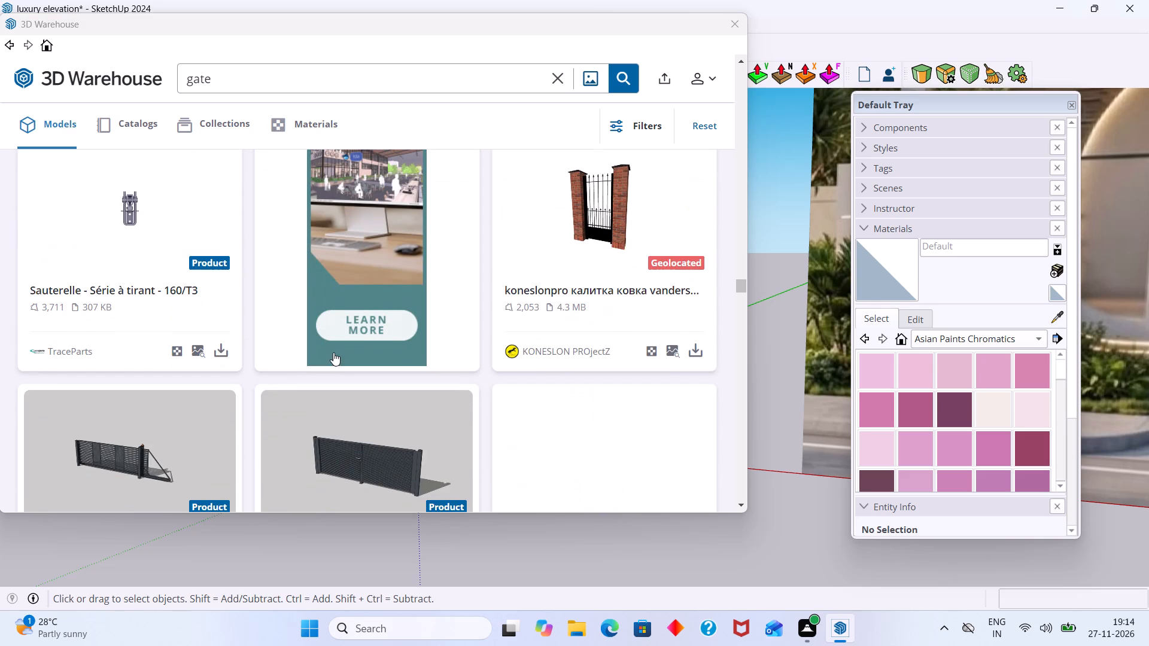
scroll(299, 364, down, 4)
scroll(303, 362, up, 7)
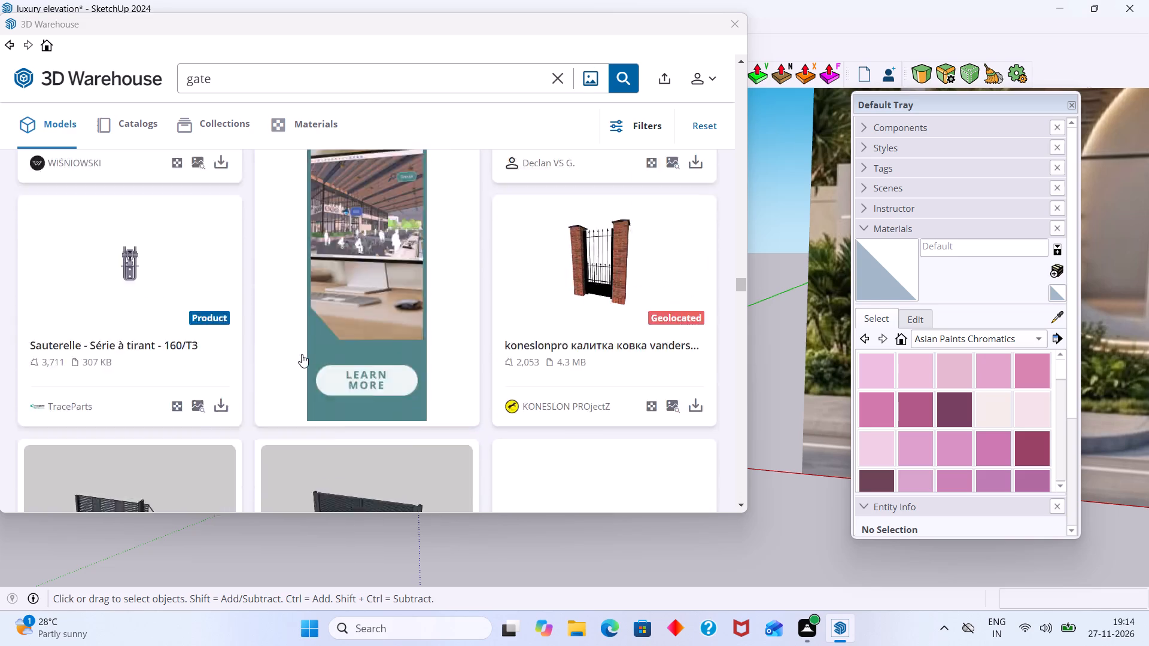
scroll(302, 354, up, 20)
scroll(302, 354, up, 20)
scroll(302, 354, up, 5)
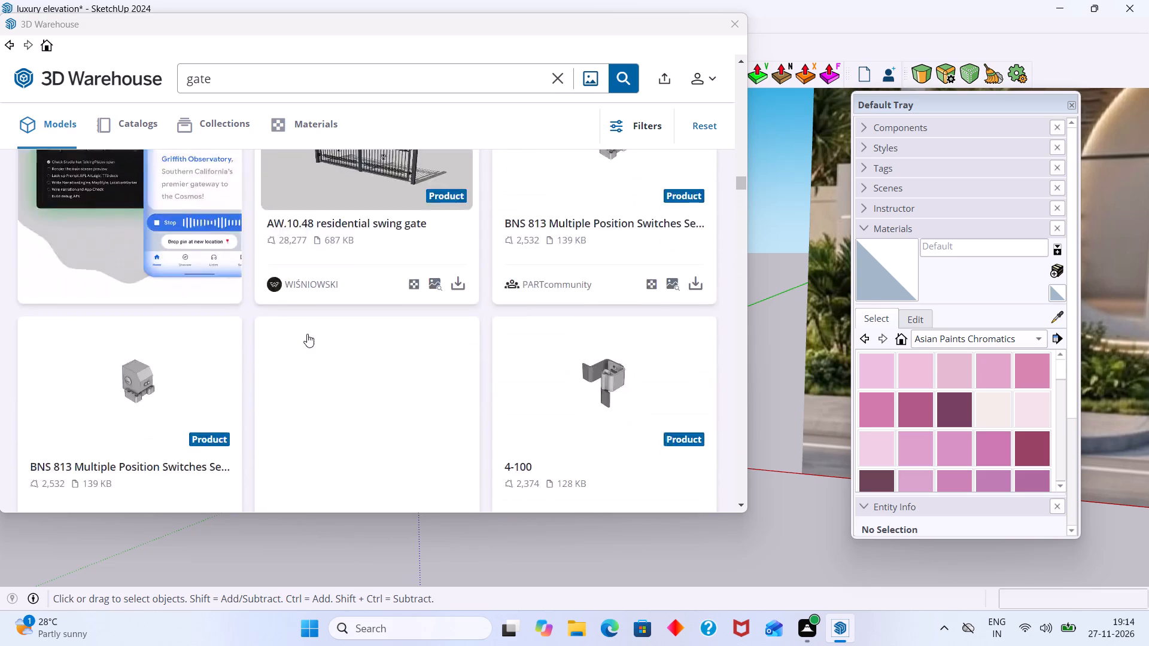
scroll(307, 334, up, 8)
scroll(307, 334, up, 19)
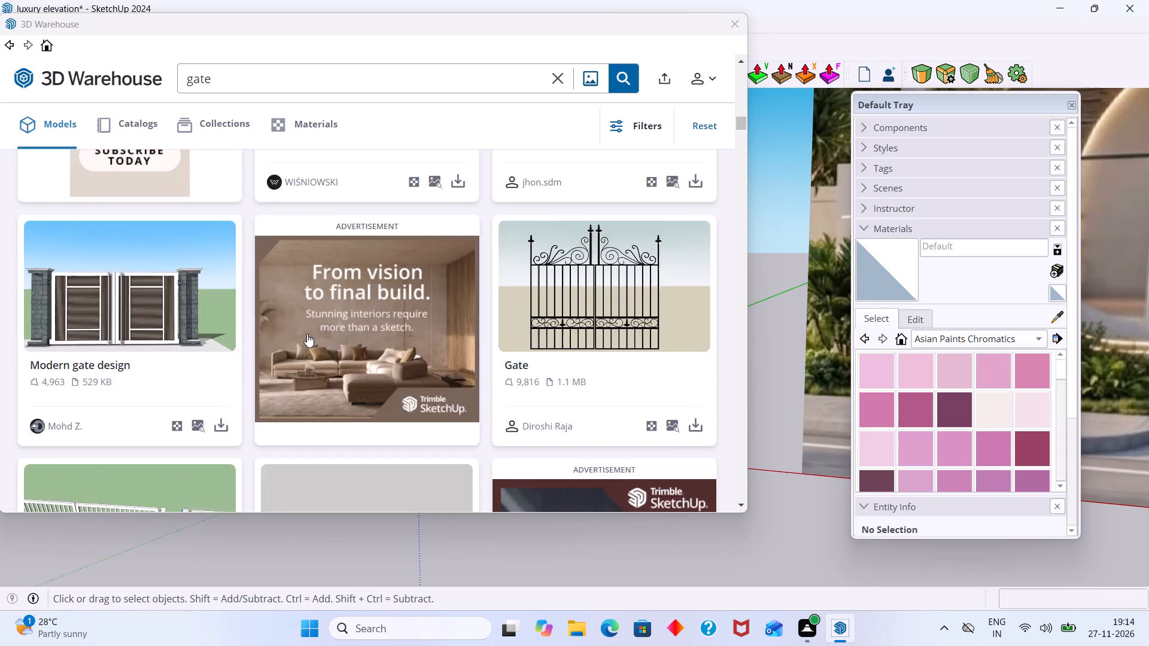
scroll(307, 334, up, 12)
scroll(307, 334, up, 14)
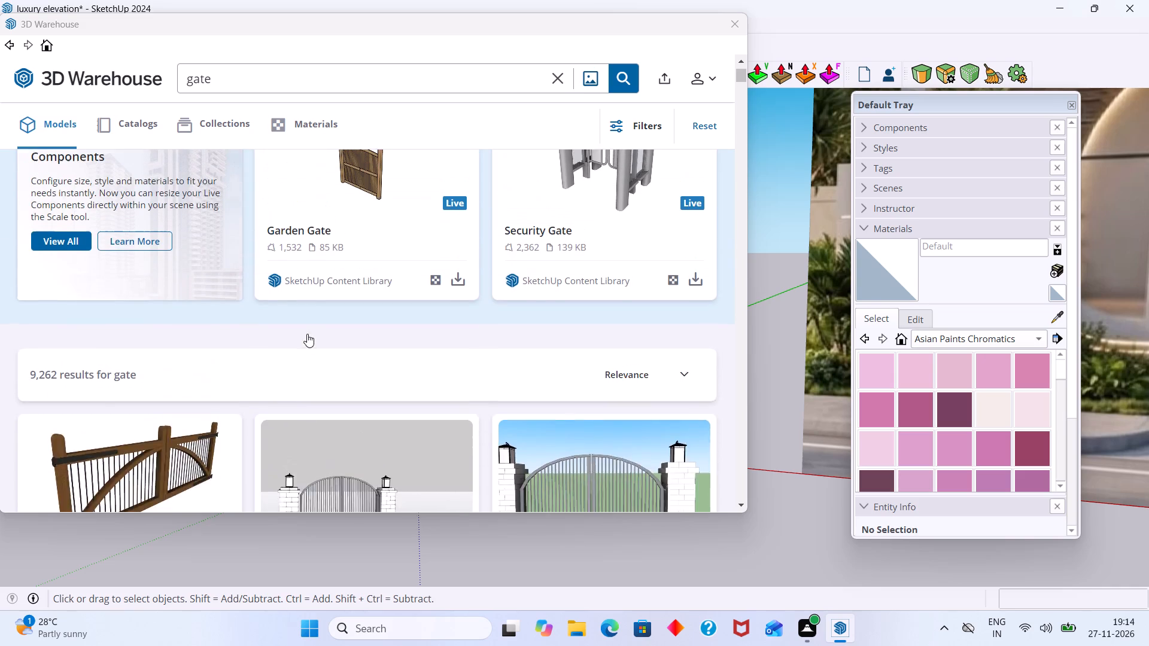
scroll(307, 334, up, 9)
scroll(309, 337, down, 10)
scroll(309, 343, up, 1)
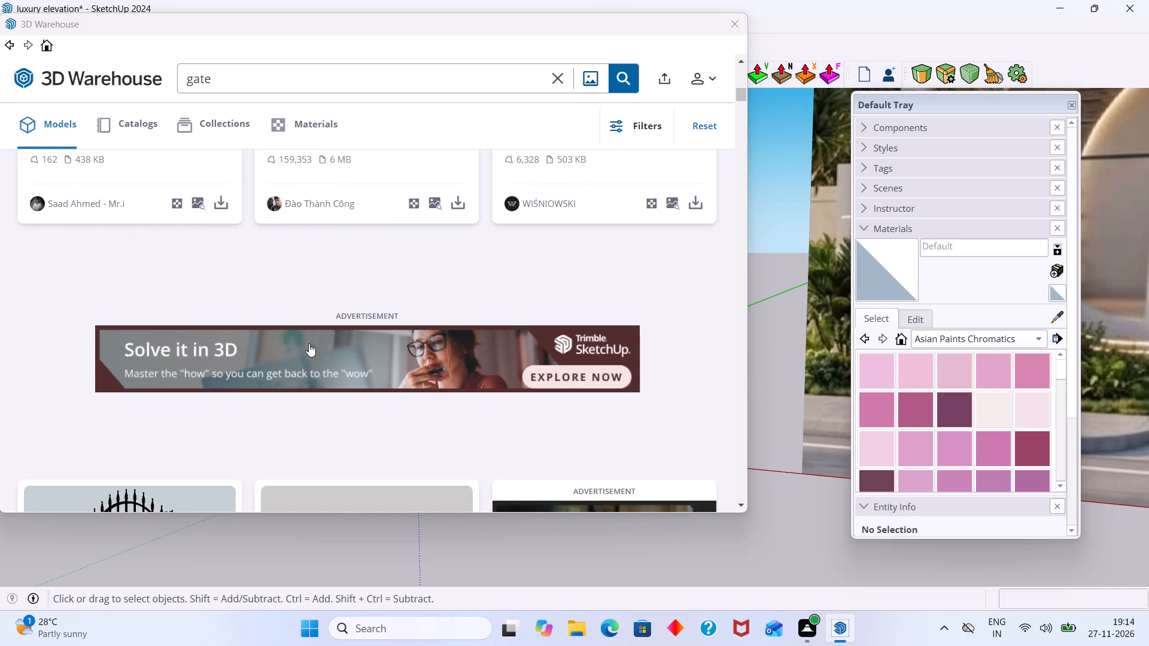
scroll(309, 343, up, 2)
scroll(307, 341, down, 4)
scroll(306, 341, up, 3)
scroll(306, 341, down, 6)
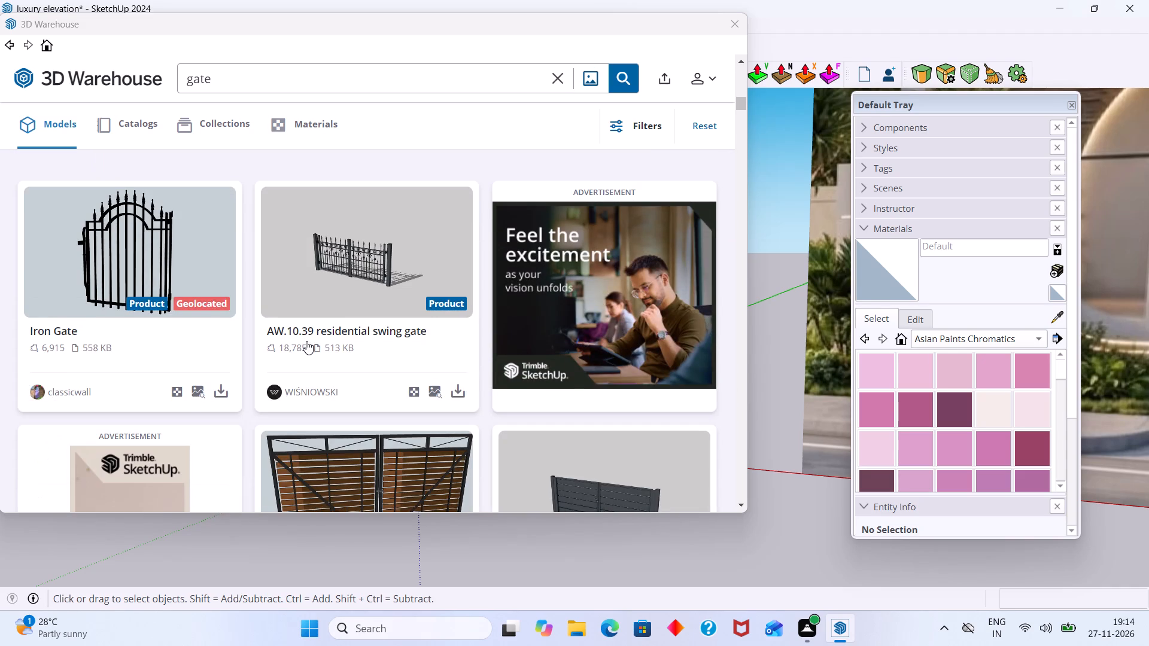
scroll(306, 341, down, 6)
scroll(306, 341, up, 4)
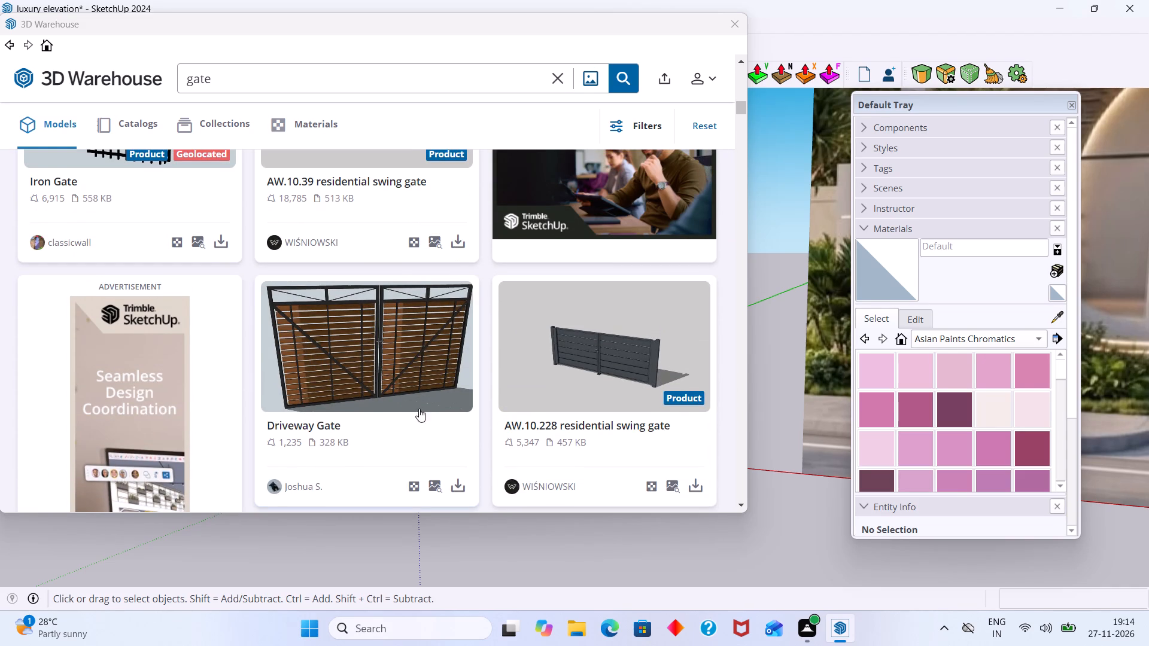
scroll(434, 397, down, 6)
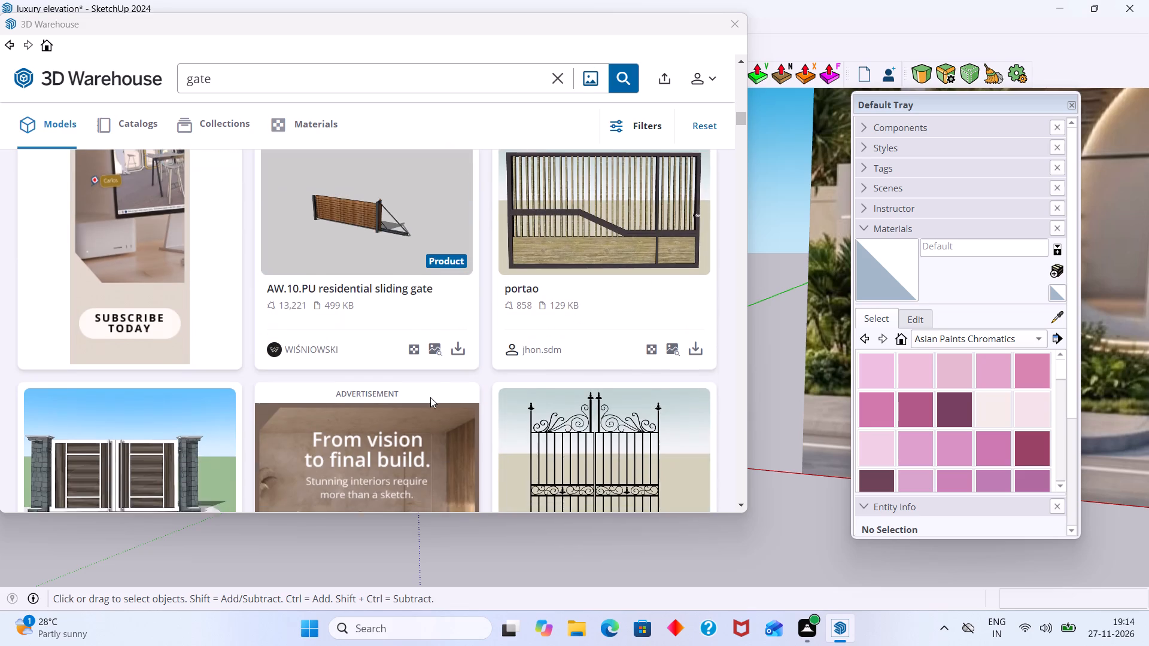
scroll(430, 397, down, 4)
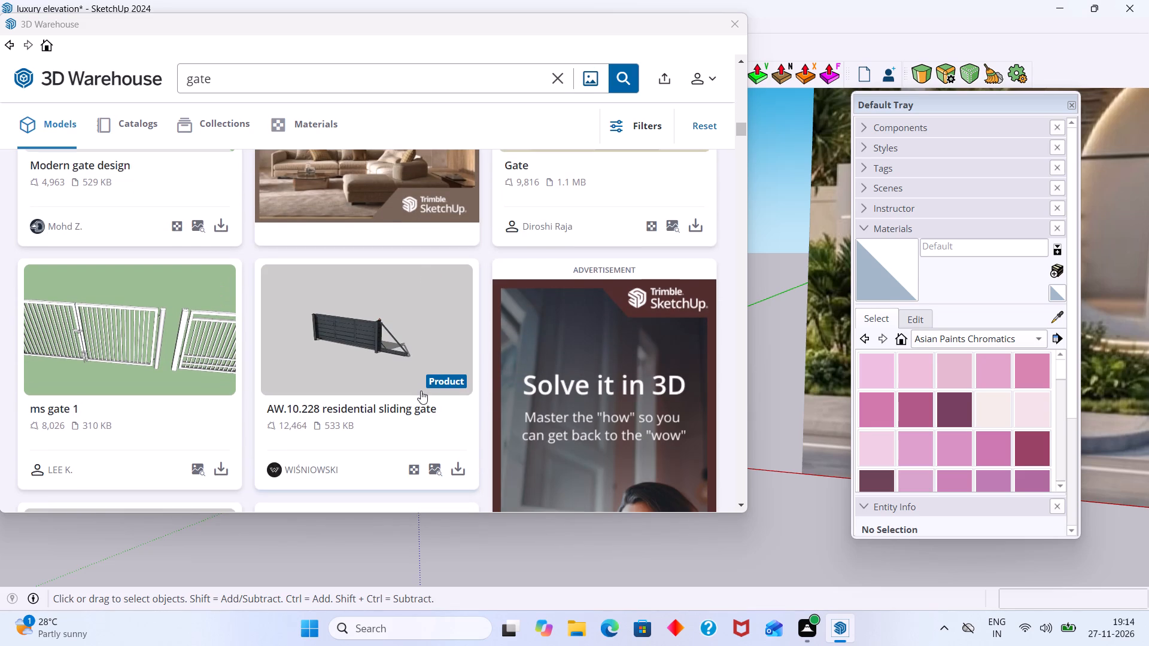
scroll(421, 391, up, 5)
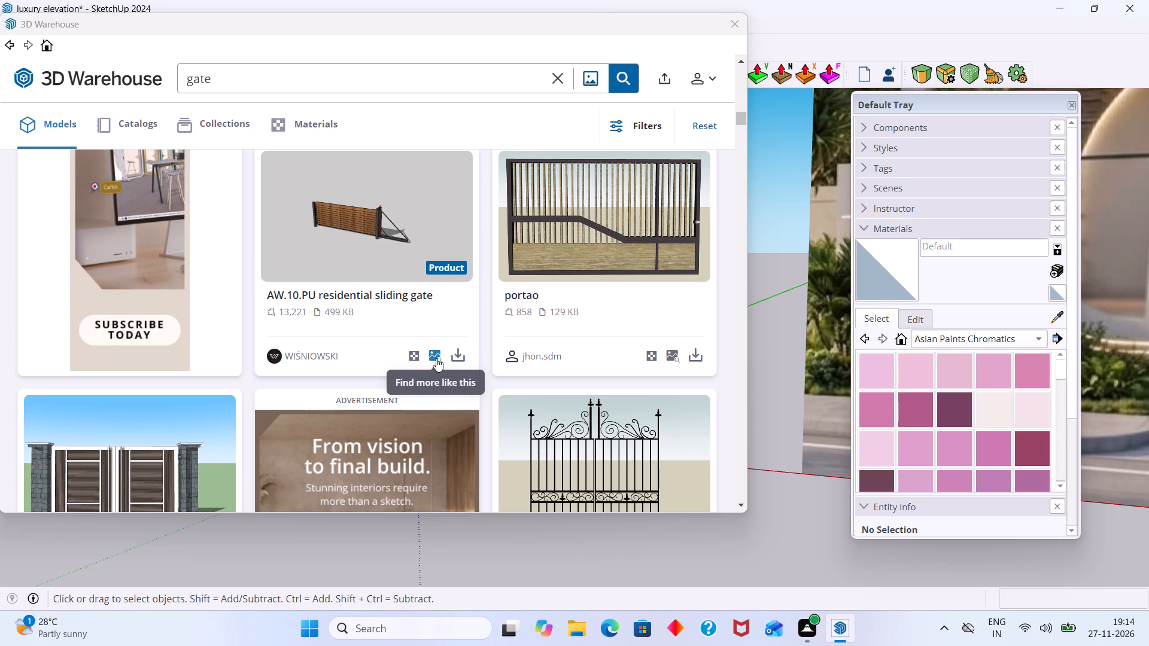
click(738, 26)
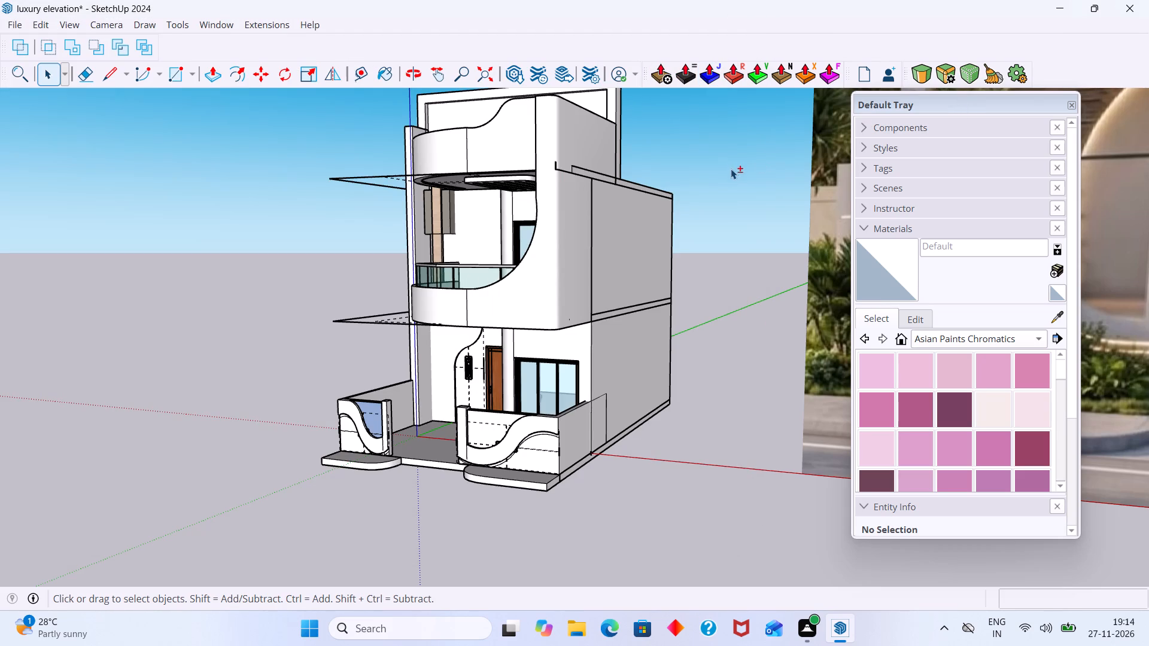
Hide the Default Tray and save the luxury elevation model with the house and reference image both in view.
shift+middle_drag(721, 191, 560, 231)
middle_drag(662, 211, 703, 206)
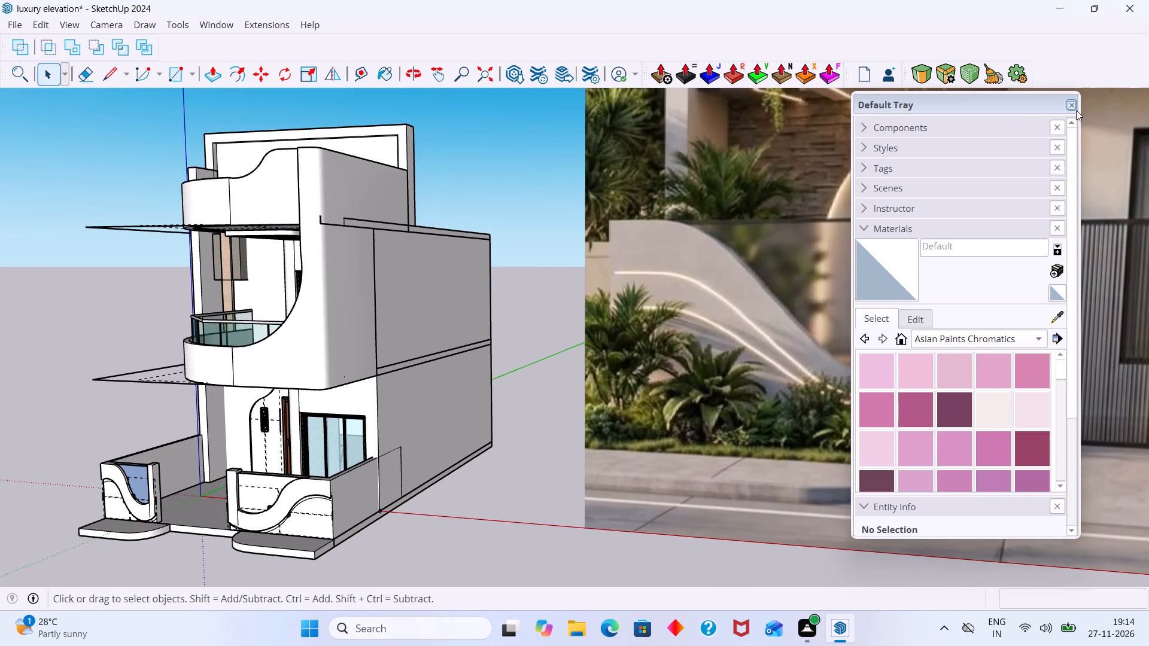
click(1071, 107)
scroll(724, 270, down, 20)
scroll(724, 270, down, 1)
middle_drag(747, 278, 877, 274)
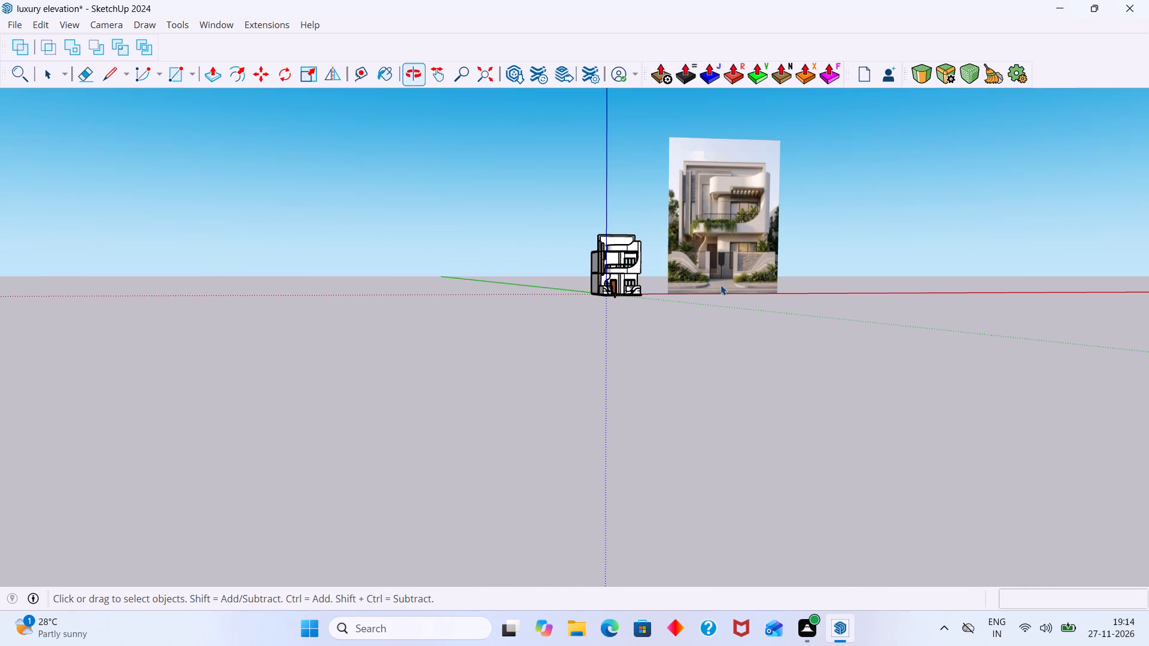
click(16, 24)
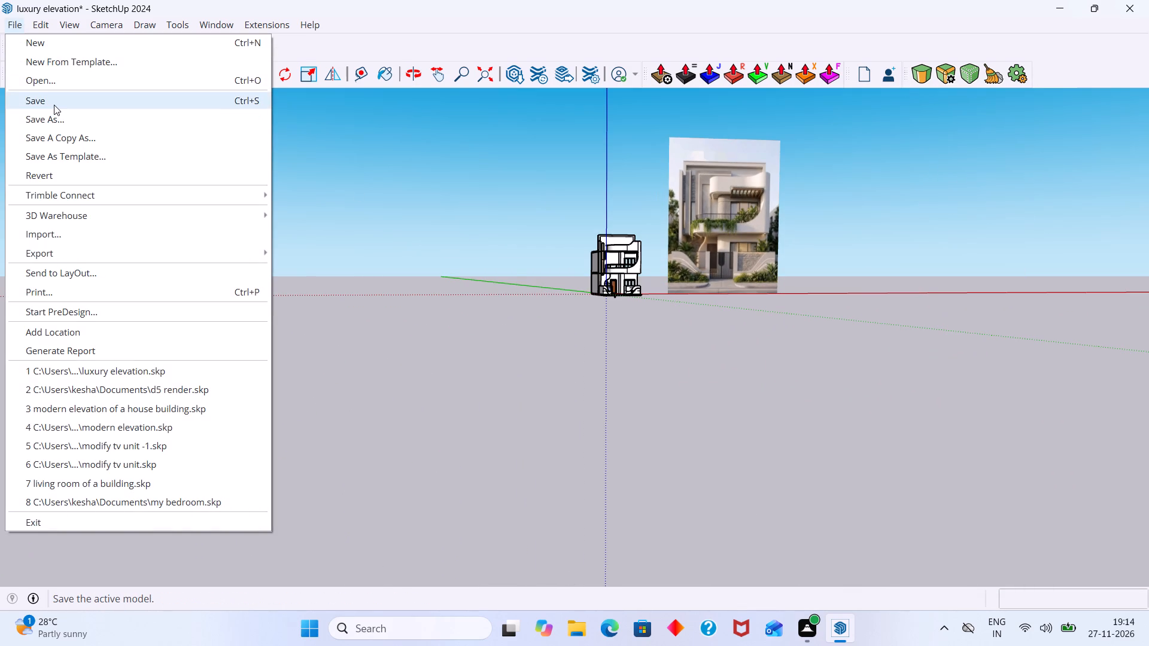
click(54, 105)
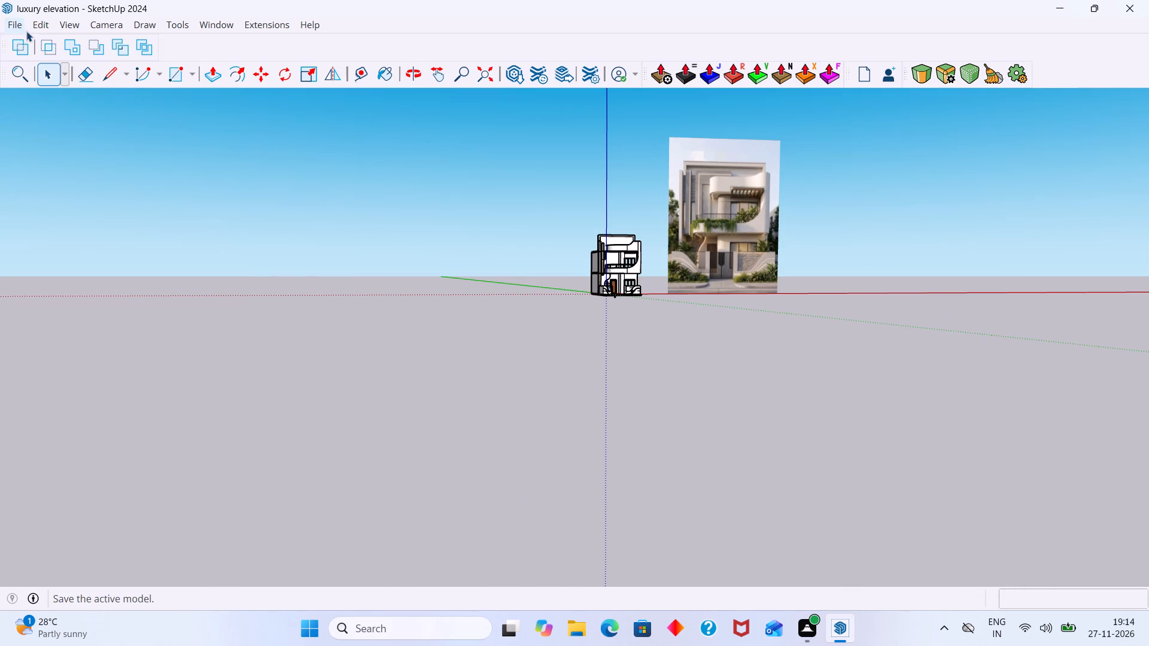
click(18, 26)
double_click(19, 23)
scroll(424, 224, down, 5)
scroll(488, 224, down, 4)
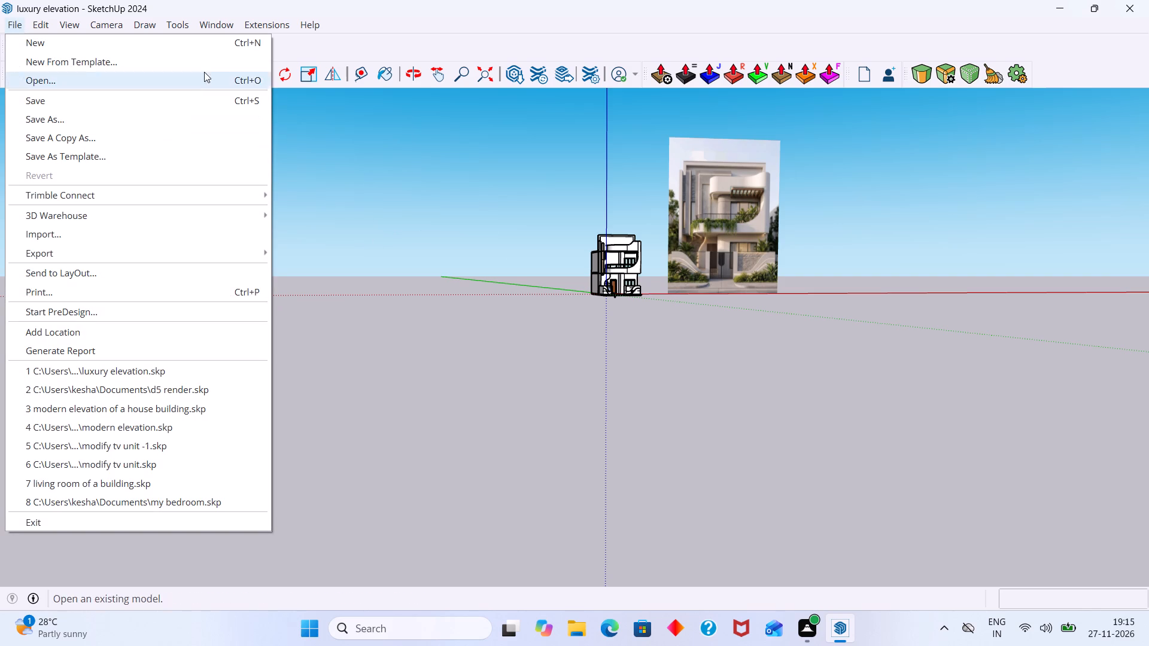
click(414, 164)
click(14, 25)
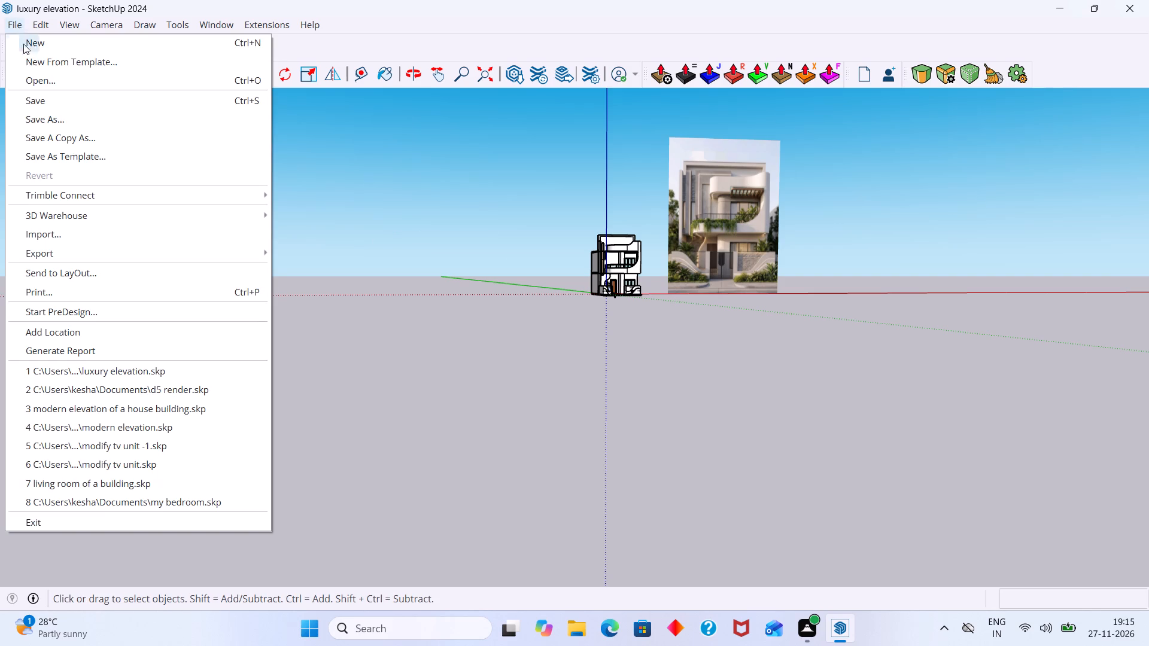
click(47, 101)
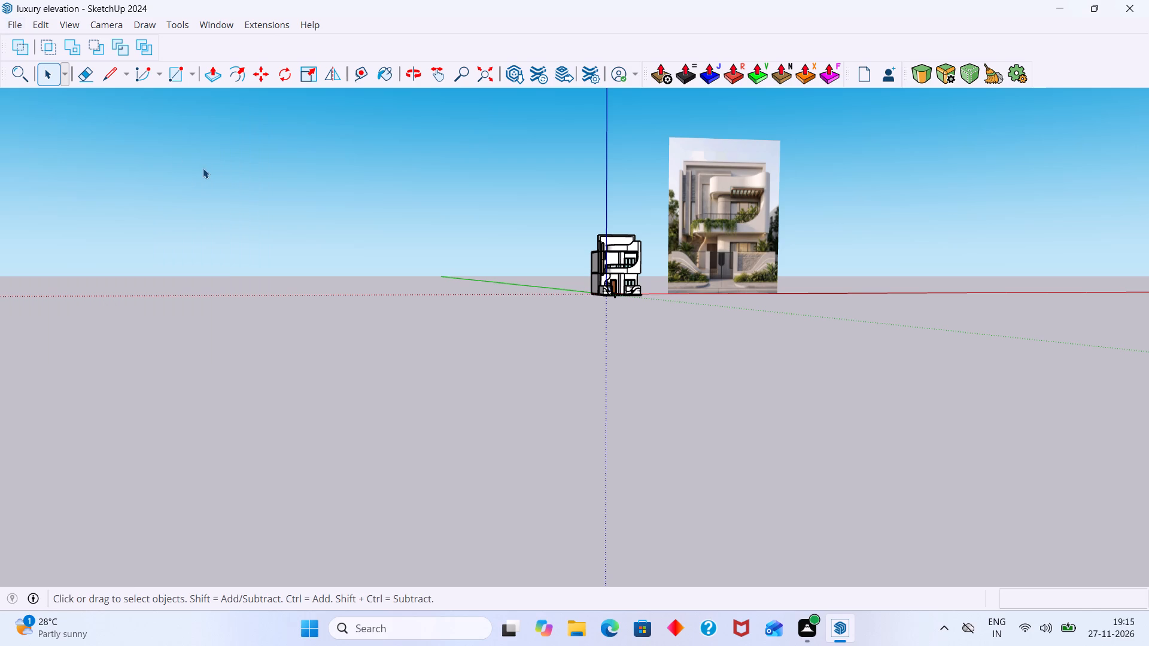
Open the recent model file modify tv unit -1.
click(19, 23)
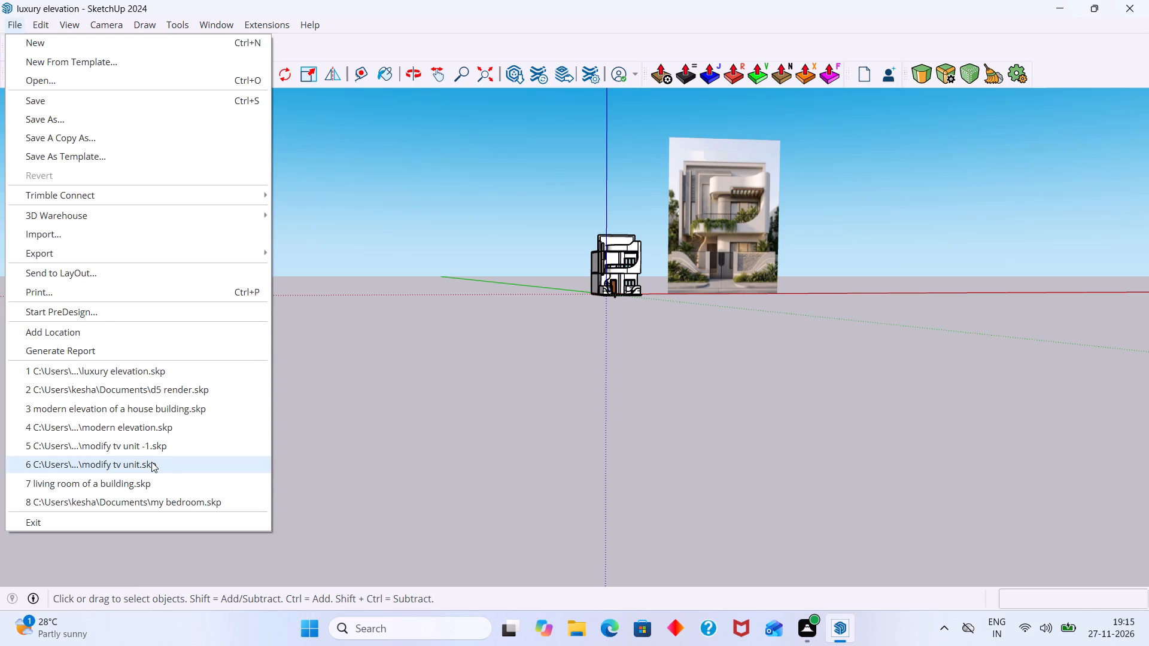
scroll(151, 471, down, 1)
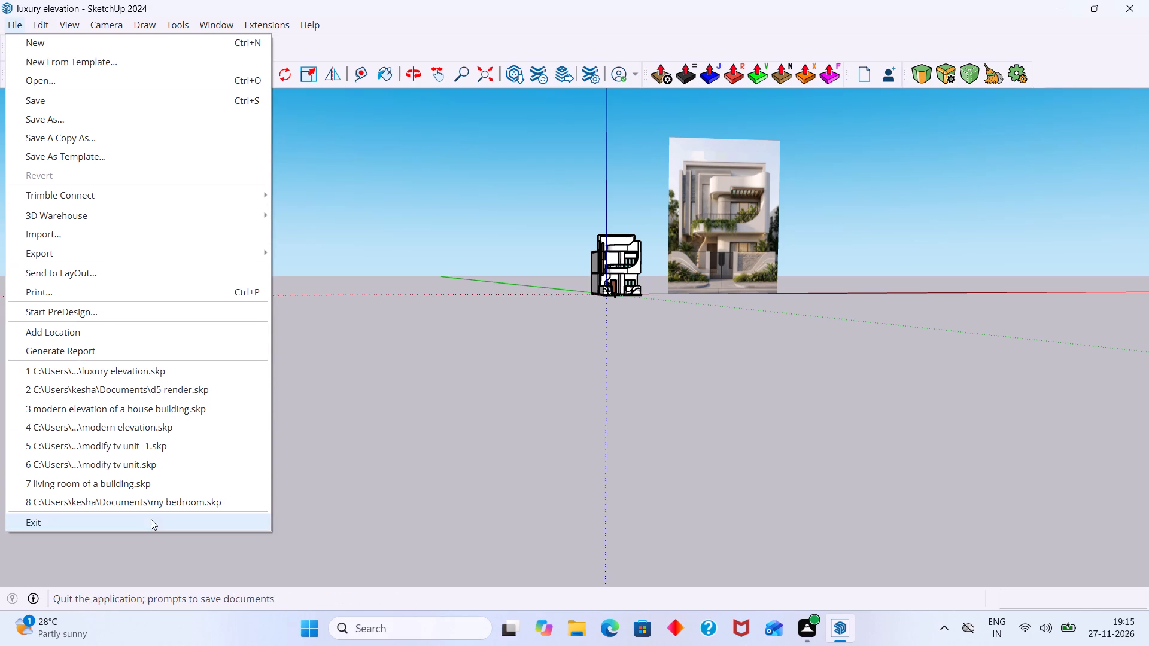
double_click(136, 450)
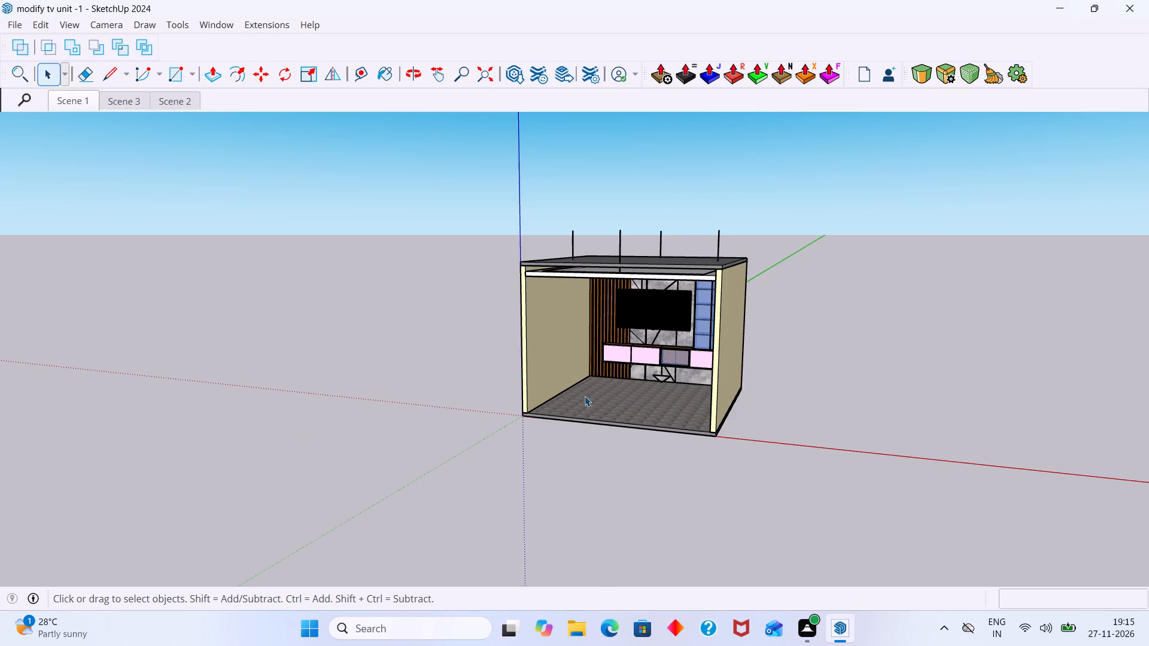
Examine the marble tile floor and the front edge of its slab in the TV unit room.
scroll(585, 396, up, 11)
middle_drag(612, 413, 457, 362)
middle_drag(454, 372, 523, 479)
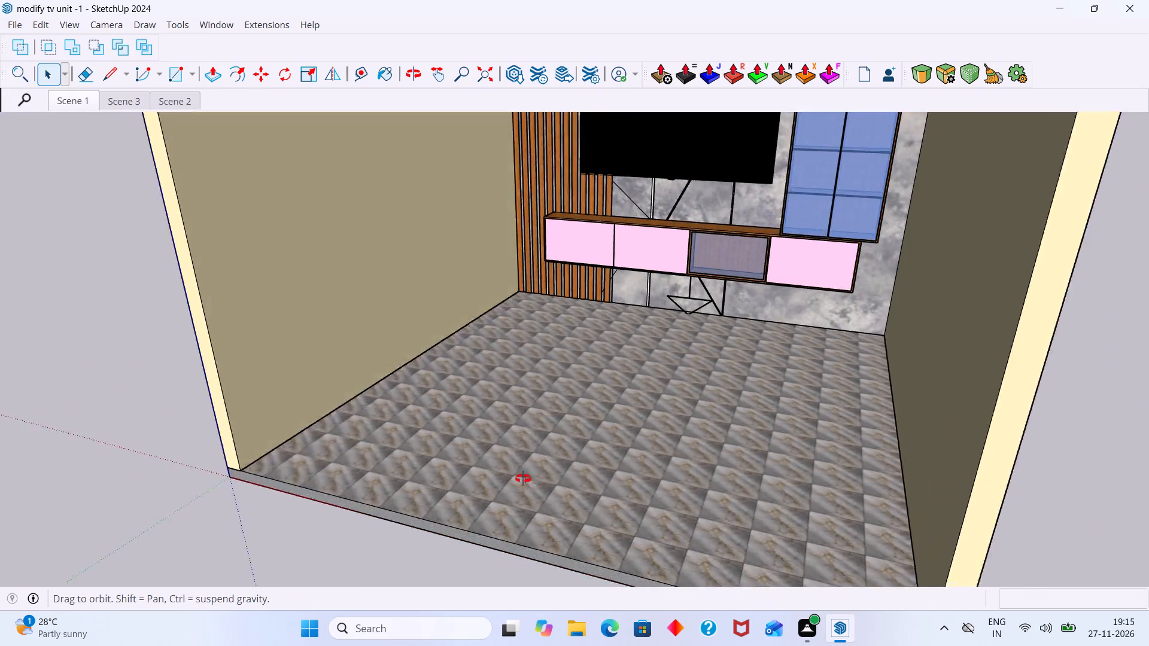
middle_drag(523, 479, 539, 487)
scroll(470, 499, up, 3)
shift+middle_drag(445, 510, 333, 296)
middle_drag(320, 300, 384, 352)
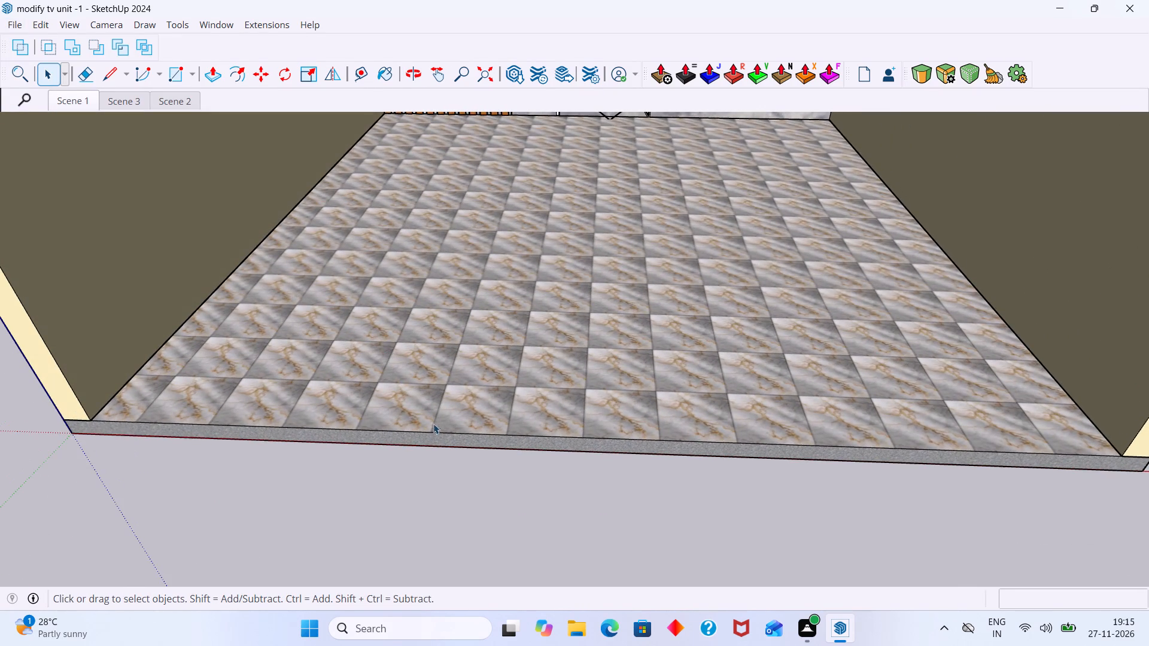
scroll(524, 285, up, 1)
scroll(506, 397, up, 11)
middle_drag(436, 443, 472, 431)
scroll(464, 434, up, 2)
middle_drag(454, 442, 436, 397)
click(460, 421)
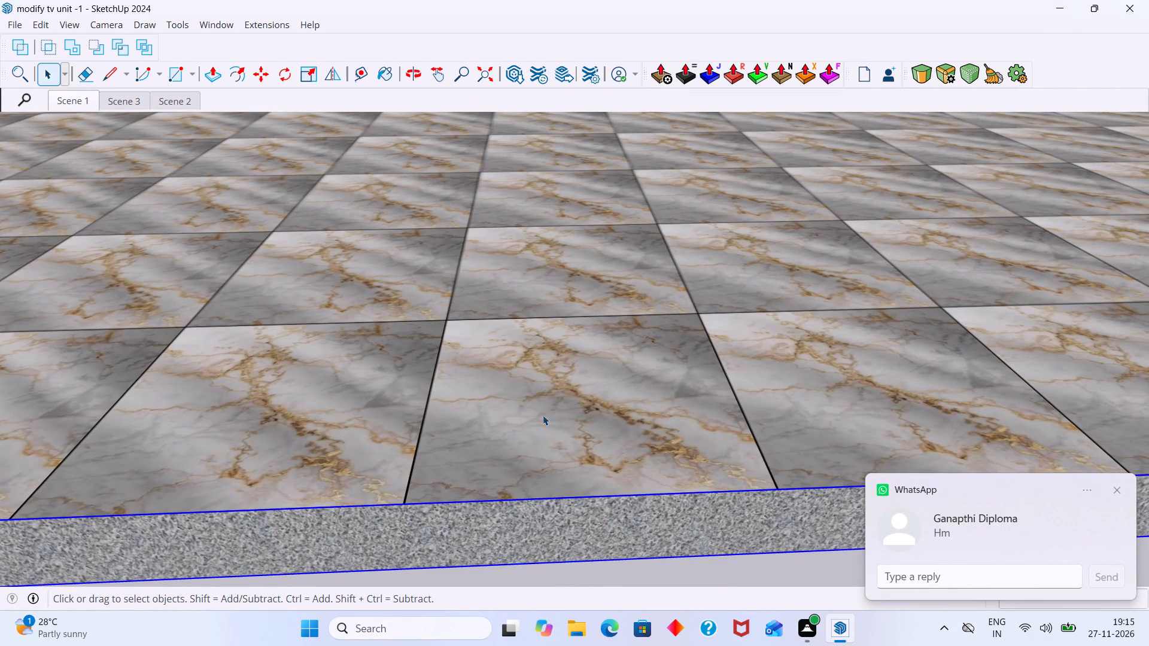
click(1119, 491)
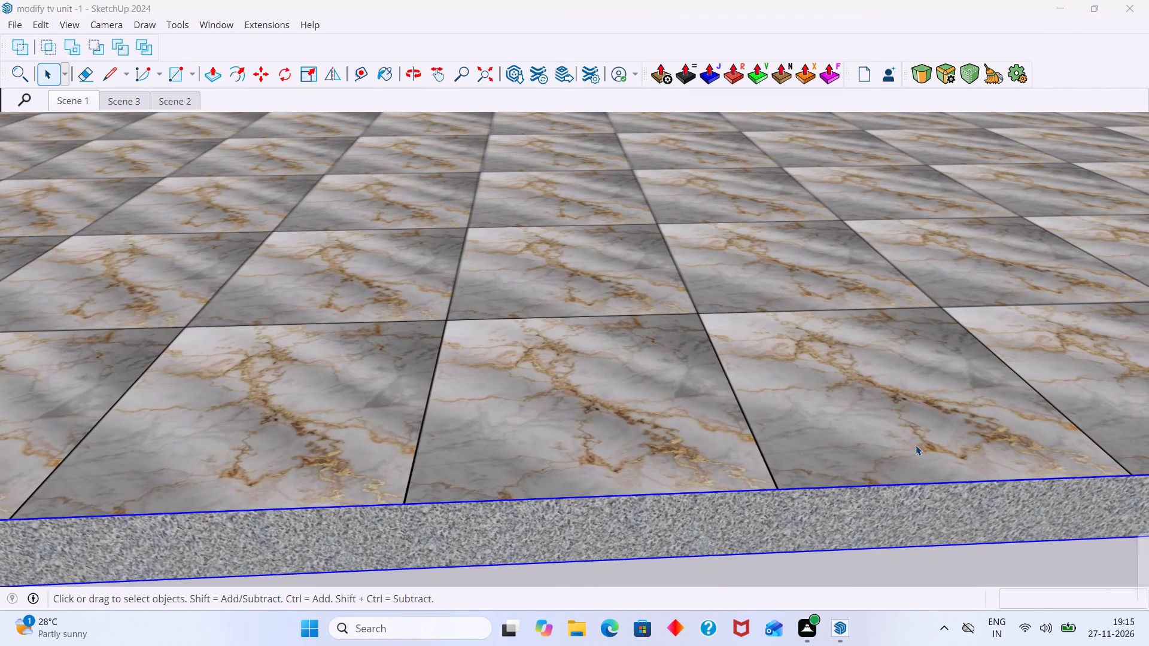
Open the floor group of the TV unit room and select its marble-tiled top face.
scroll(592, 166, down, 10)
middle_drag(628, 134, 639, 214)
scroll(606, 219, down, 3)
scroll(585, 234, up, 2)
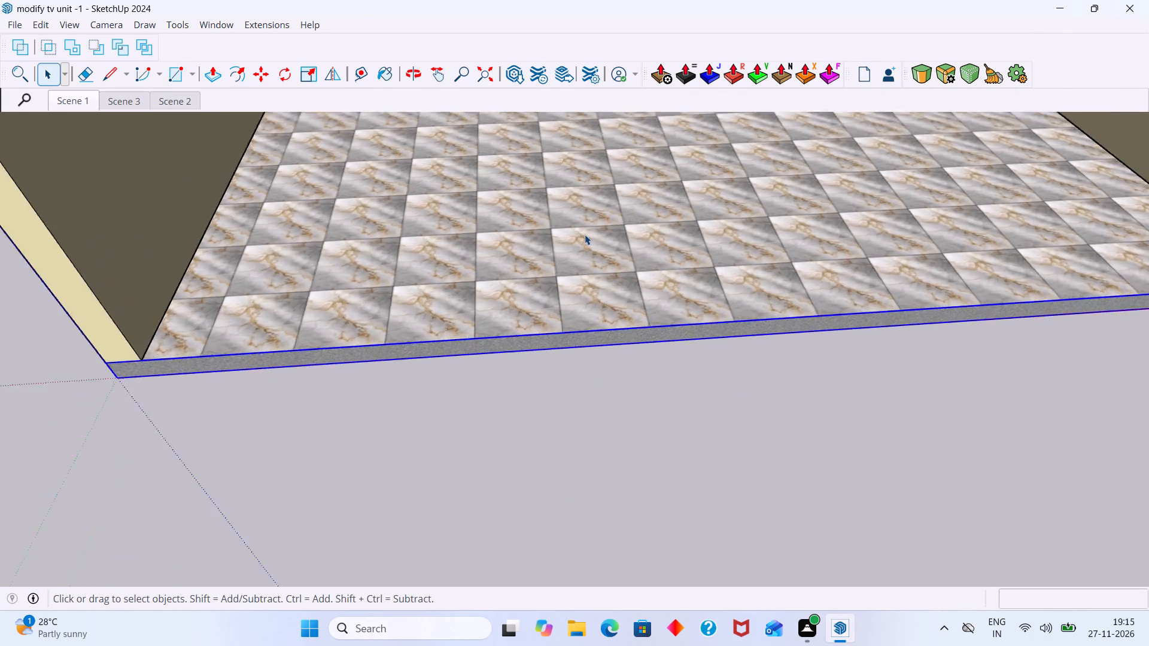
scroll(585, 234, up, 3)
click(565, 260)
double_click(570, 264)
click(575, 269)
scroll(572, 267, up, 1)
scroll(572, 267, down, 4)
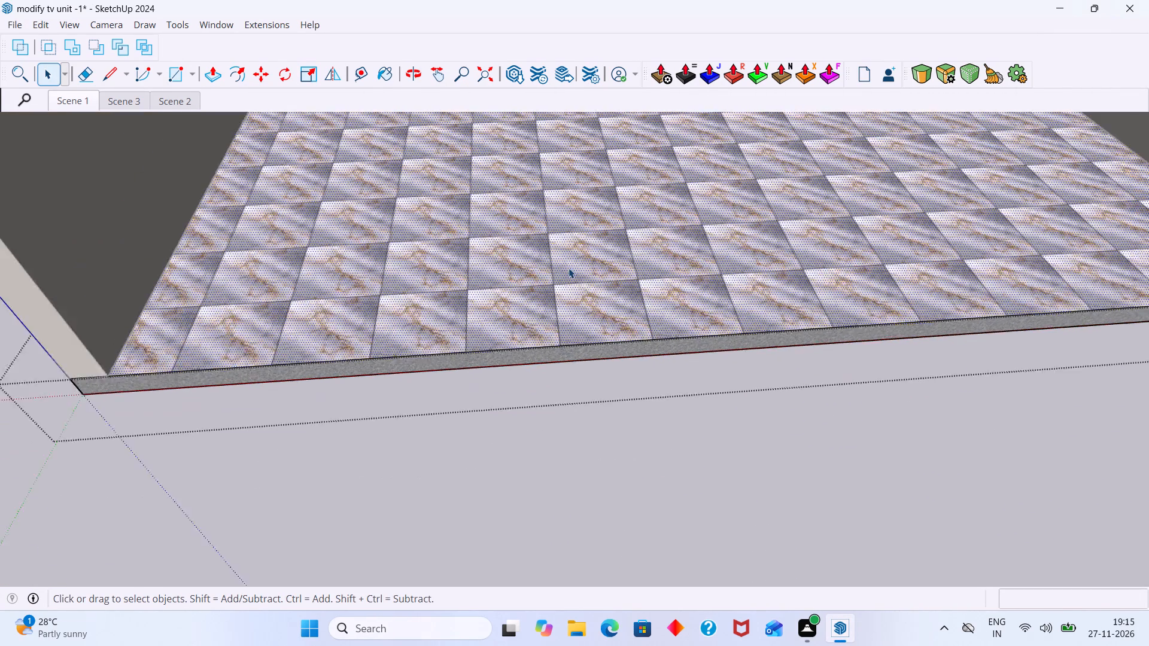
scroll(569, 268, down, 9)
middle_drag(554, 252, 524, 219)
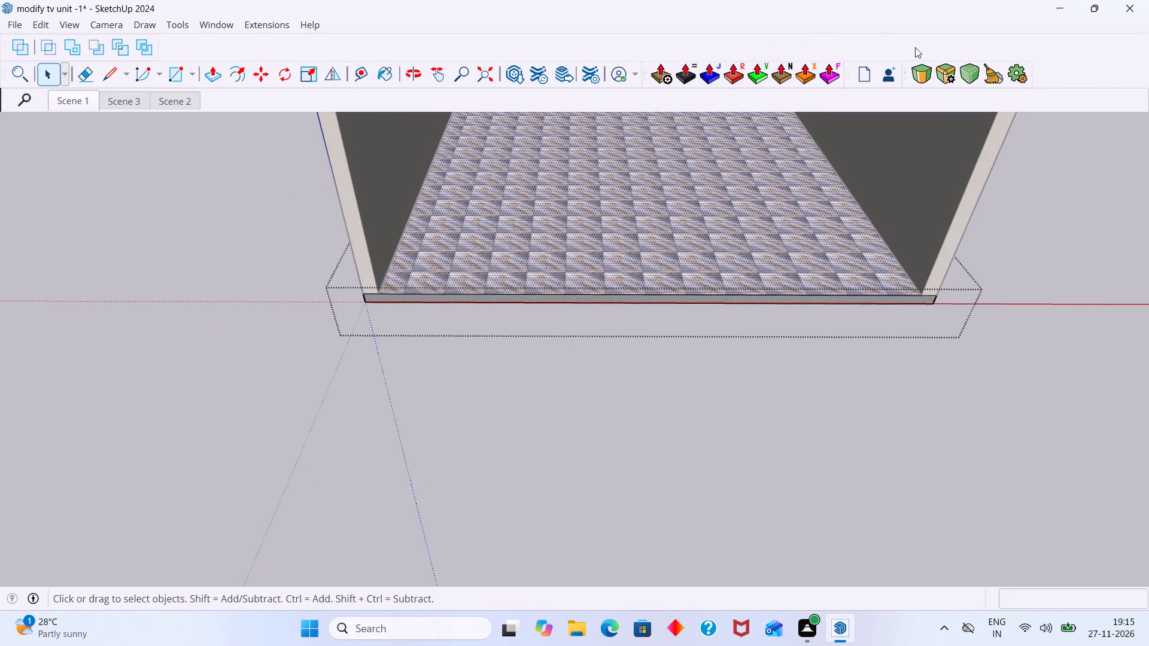
Hide the Bevel and Fredo6_JointPushPull toolbars and display the V-Ray for SketchUp toolbar.
right_click(951, 39)
click(832, 47)
right_click(881, 30)
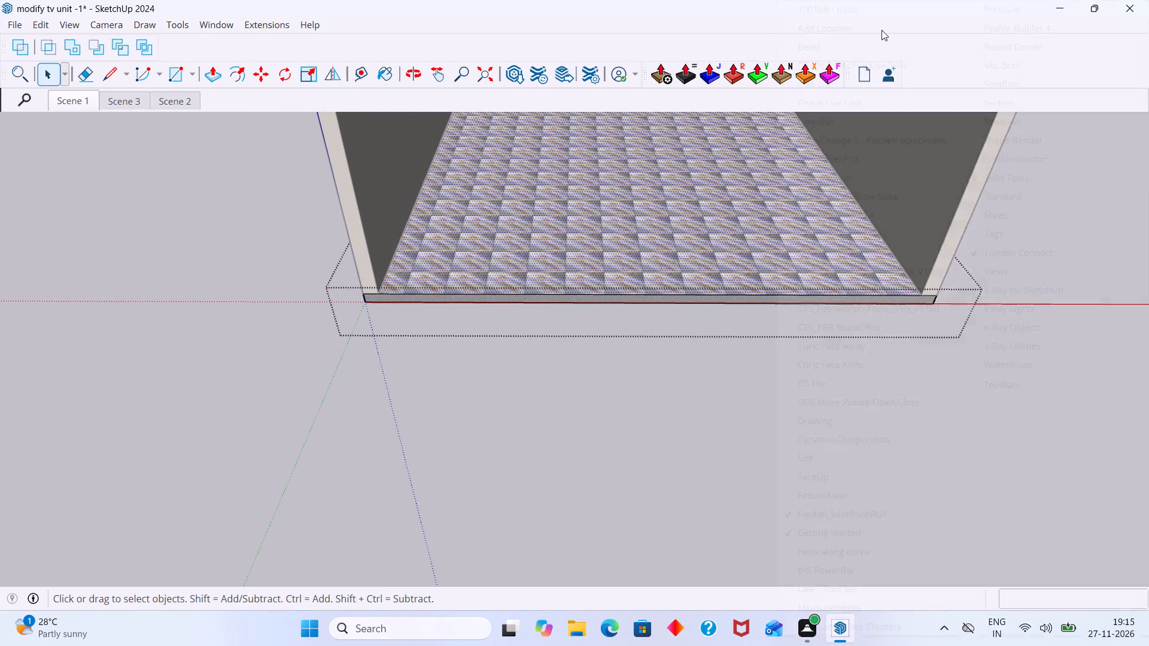
click(1117, 462)
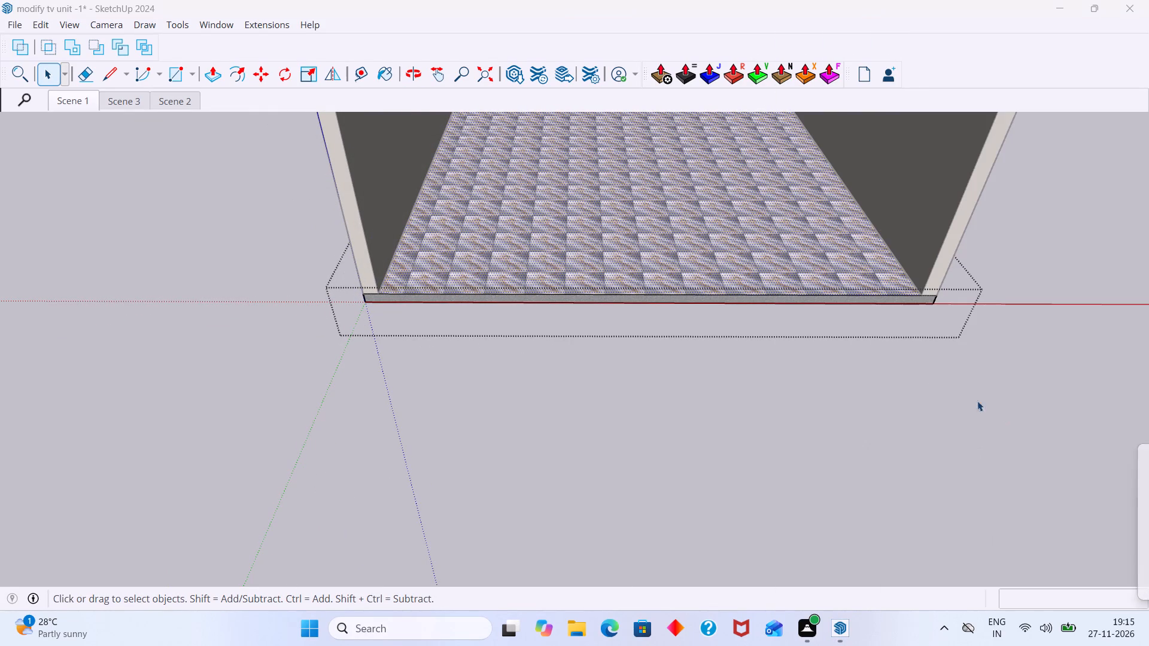
right_click(945, 40)
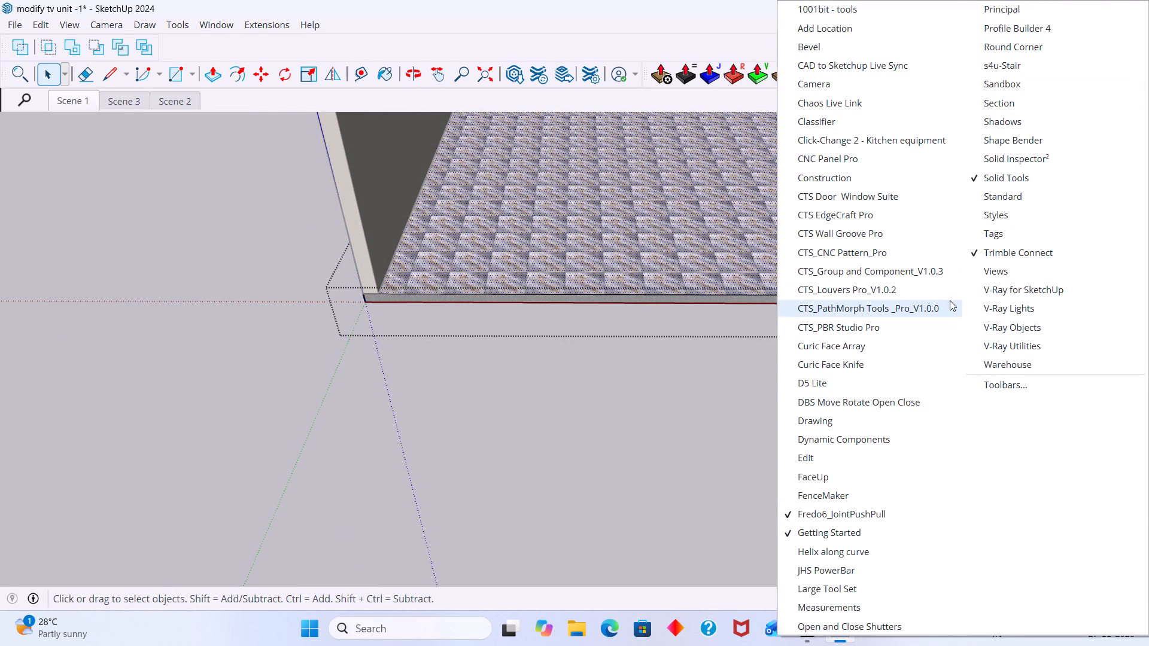
click(872, 511)
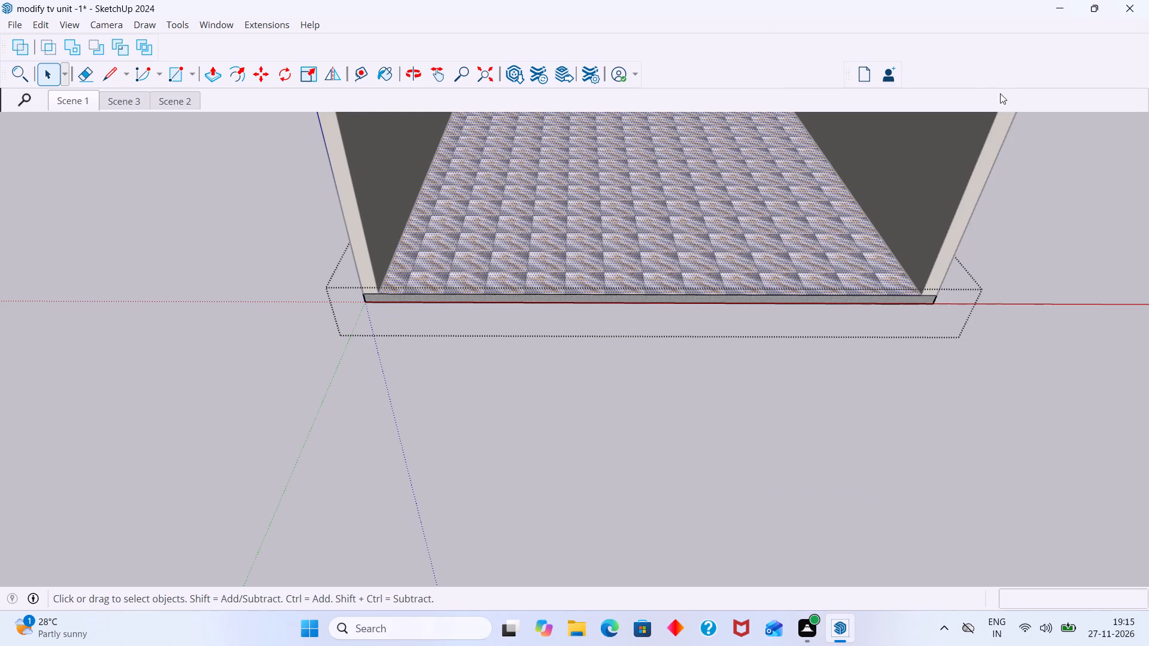
right_click(987, 53)
click(1019, 295)
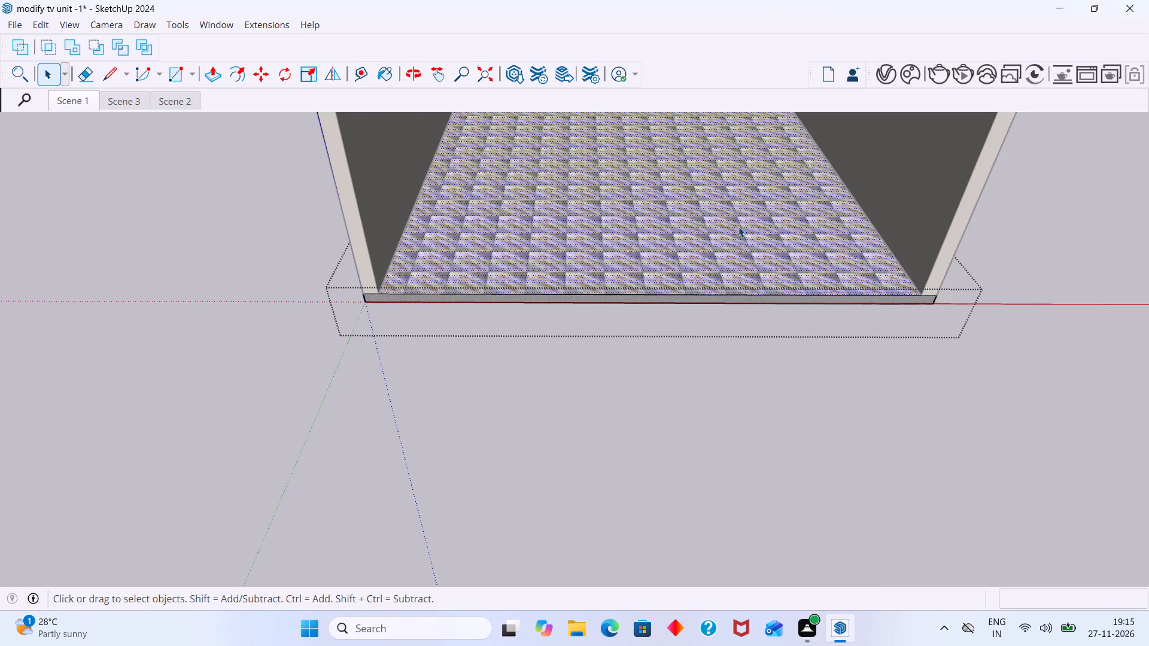
Open the V-Ray Asset Editor and move it beside the room's tiled floor.
shift+middle_drag(700, 260, 683, 374)
scroll(678, 358, up, 2)
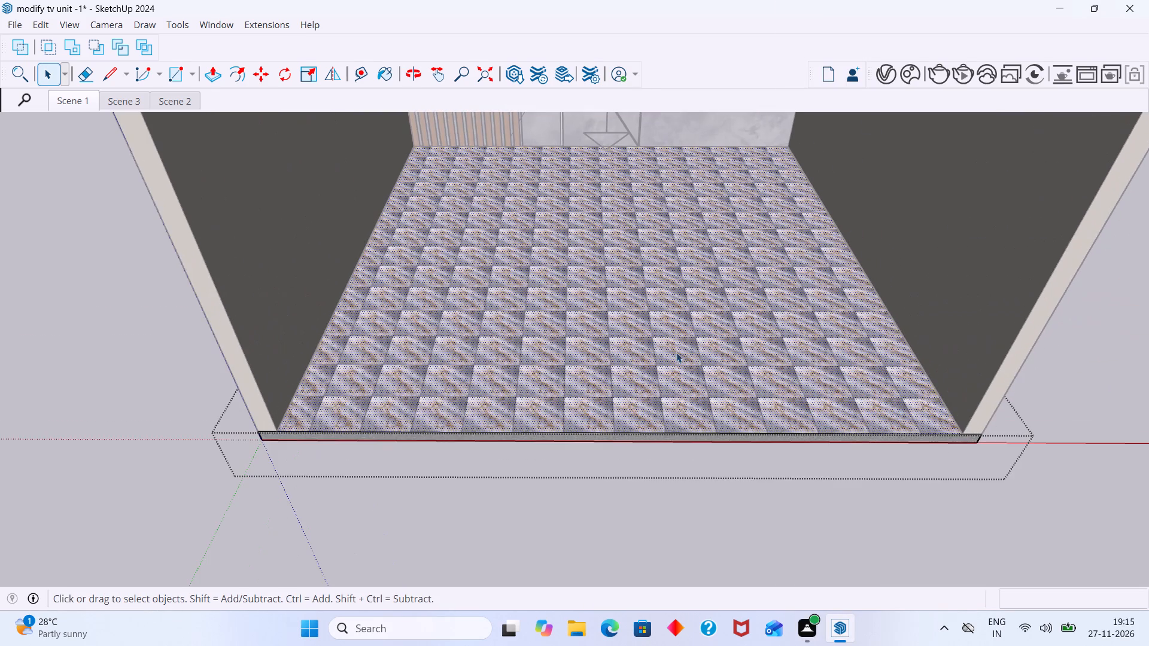
scroll(667, 317, down, 3)
click(893, 80)
double_click(883, 82)
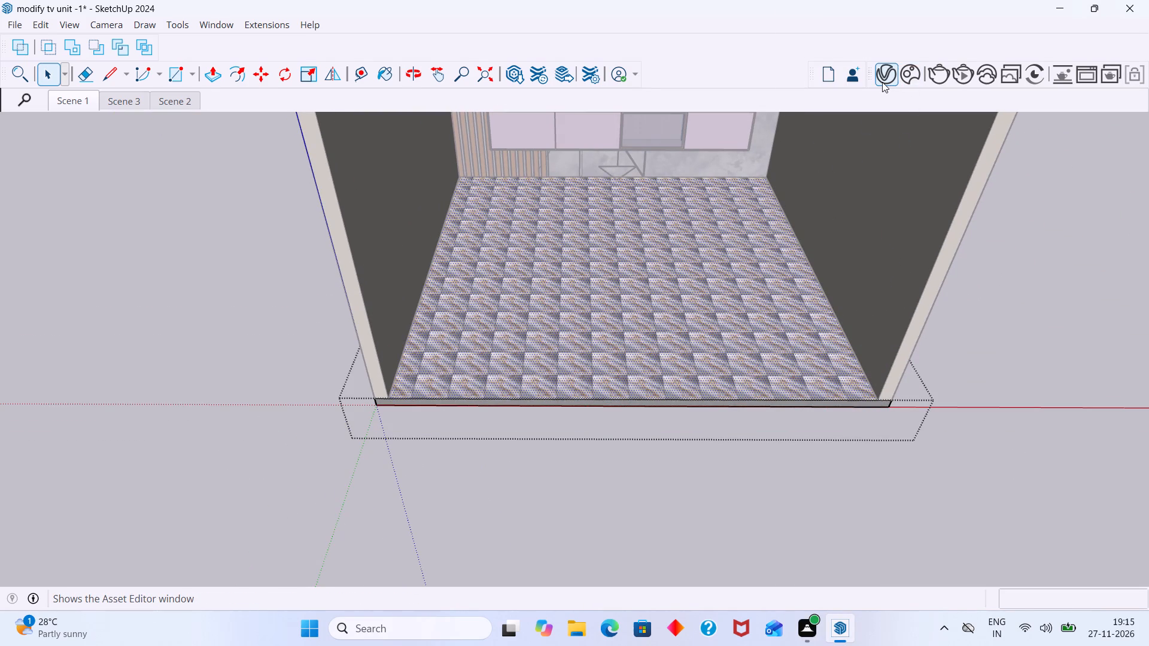
double_click(886, 75)
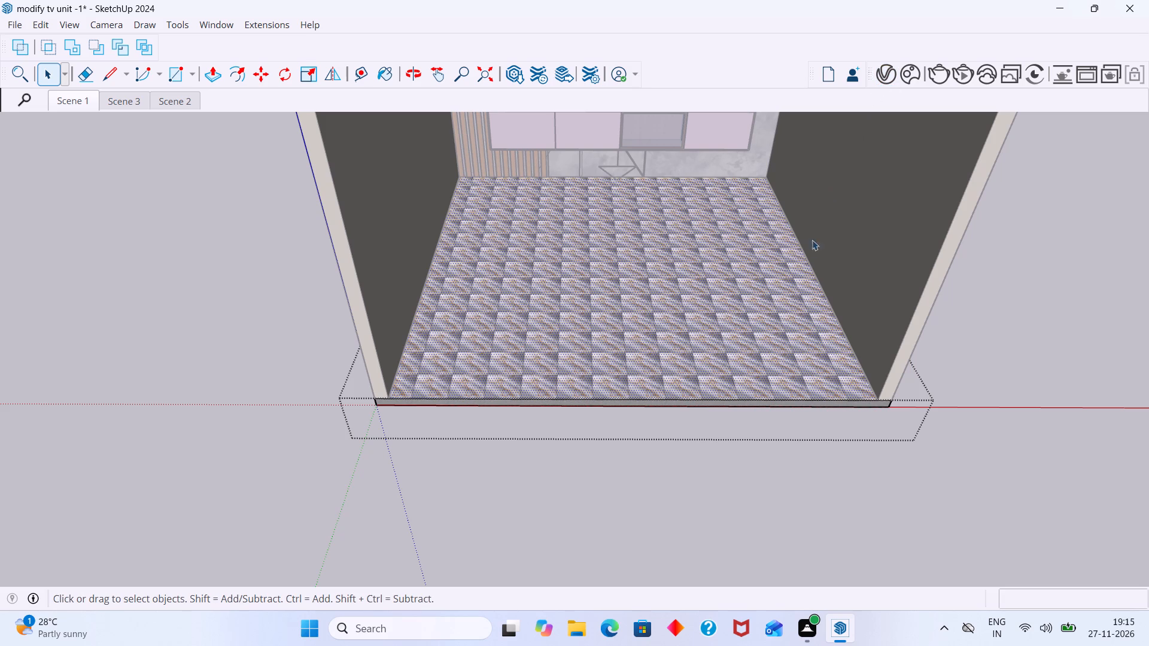
drag(585, 60, 276, 113)
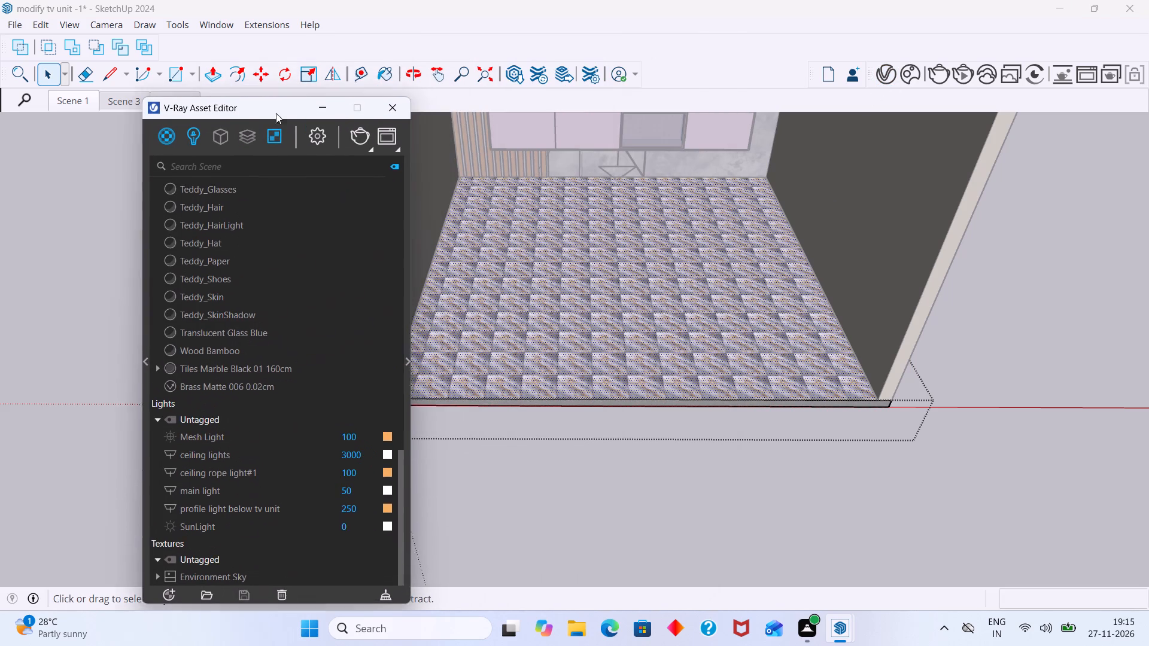
drag(276, 113, 238, 126)
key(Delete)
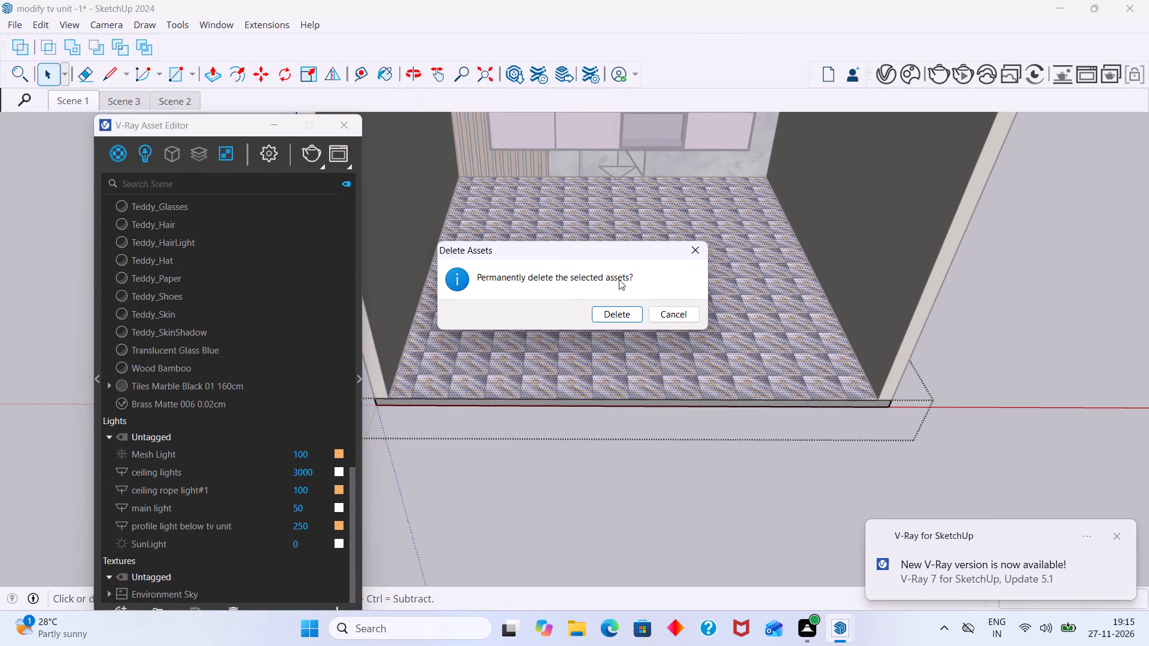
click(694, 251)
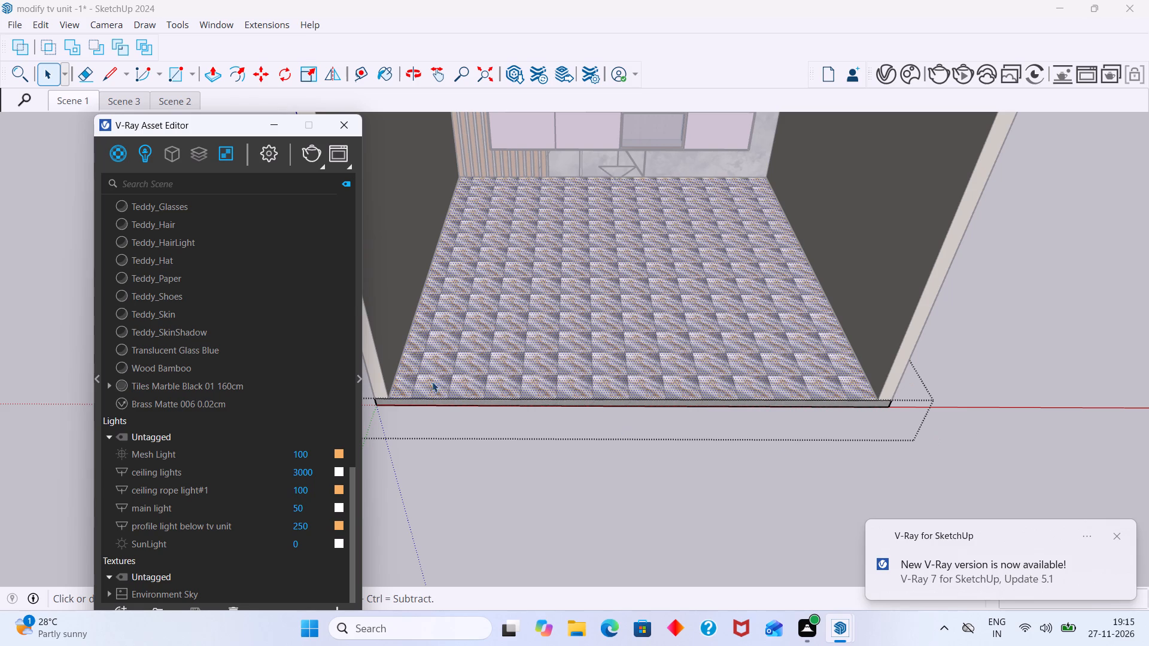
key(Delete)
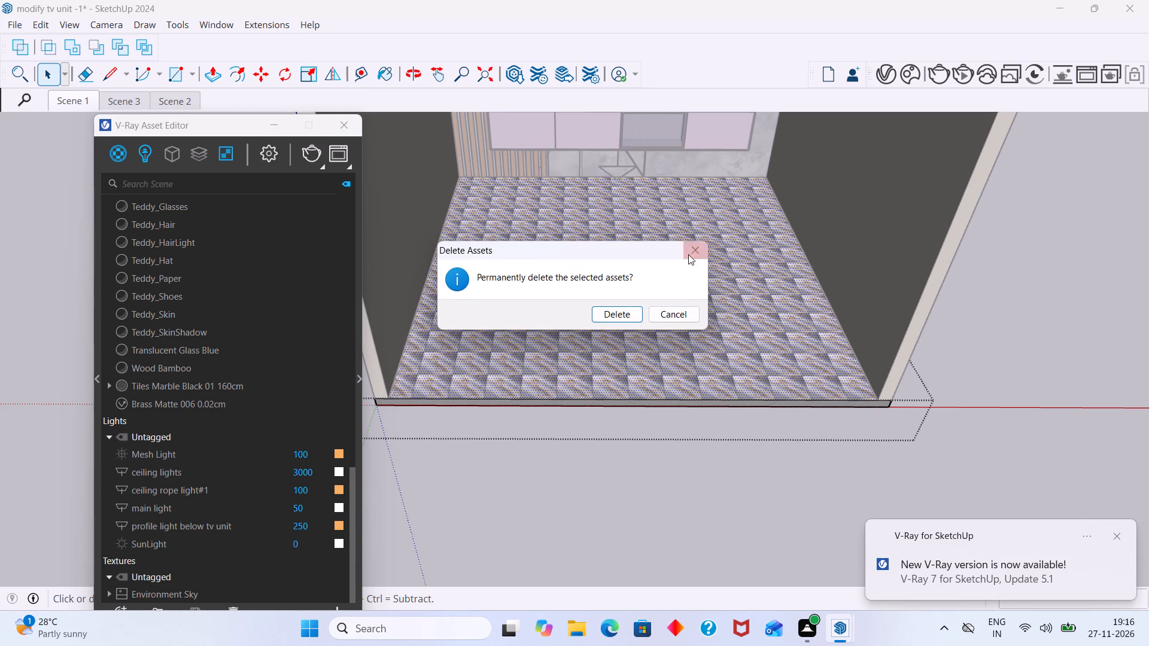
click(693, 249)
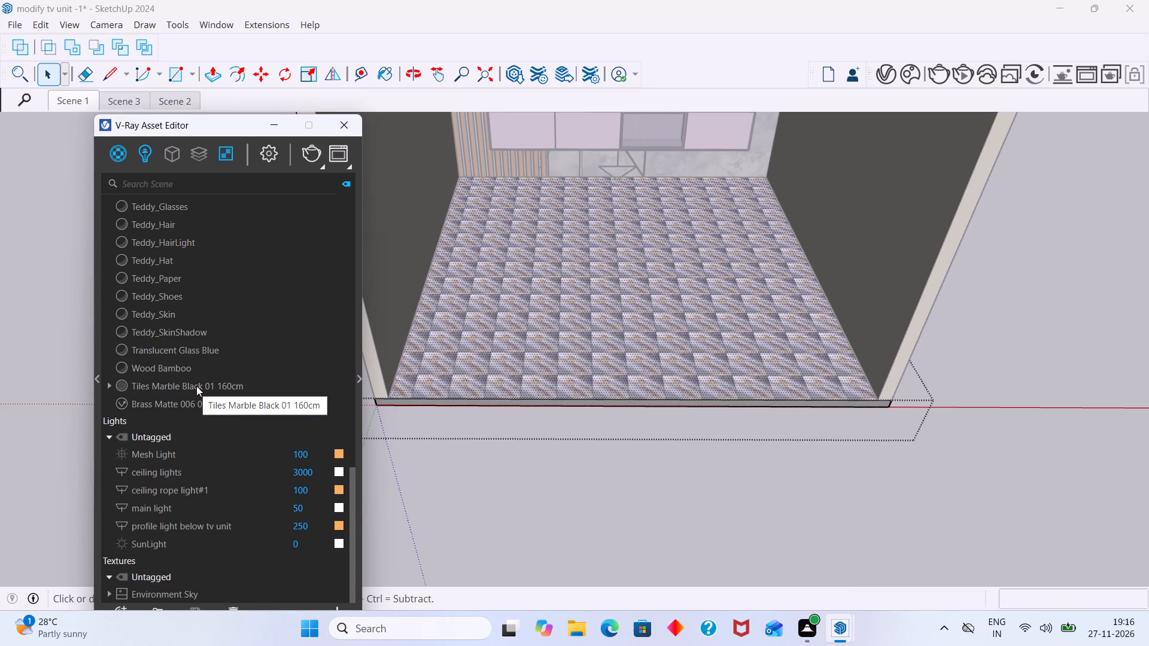
Select the Tiles Marble Black 01 160cm material in the Asset Editor and close the editor.
click(196, 386)
click(342, 122)
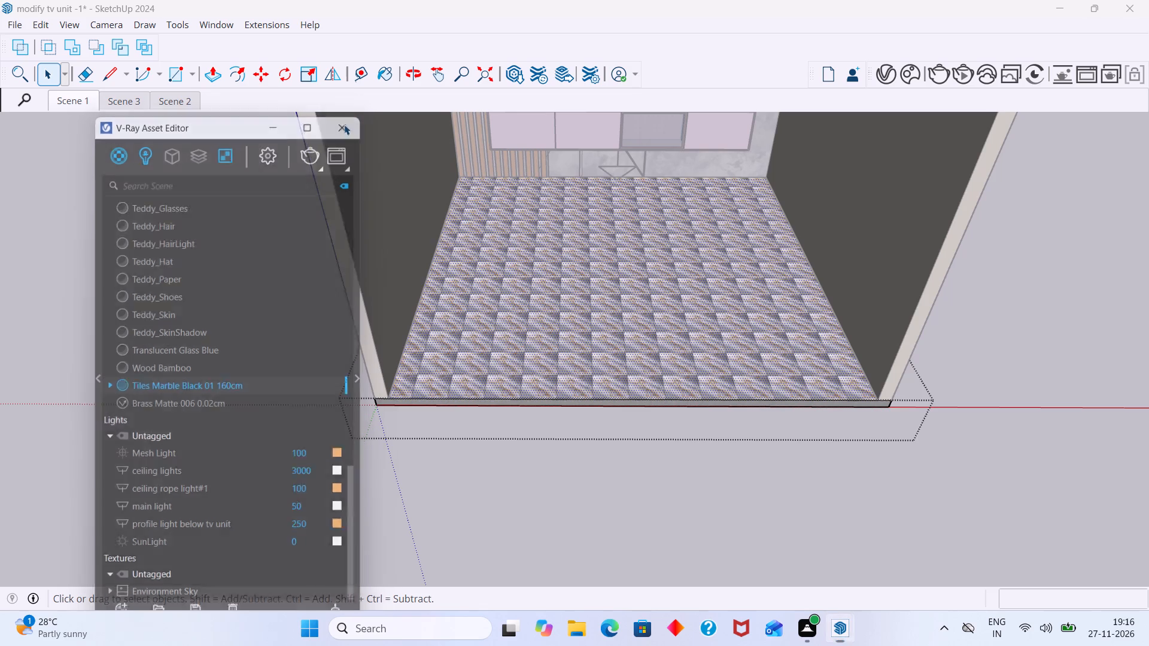
Display the V-Ray Utilities toolbar and remove the marble tile material from the top face inside the floor group.
scroll(350, 219, down, 11)
click(802, 214)
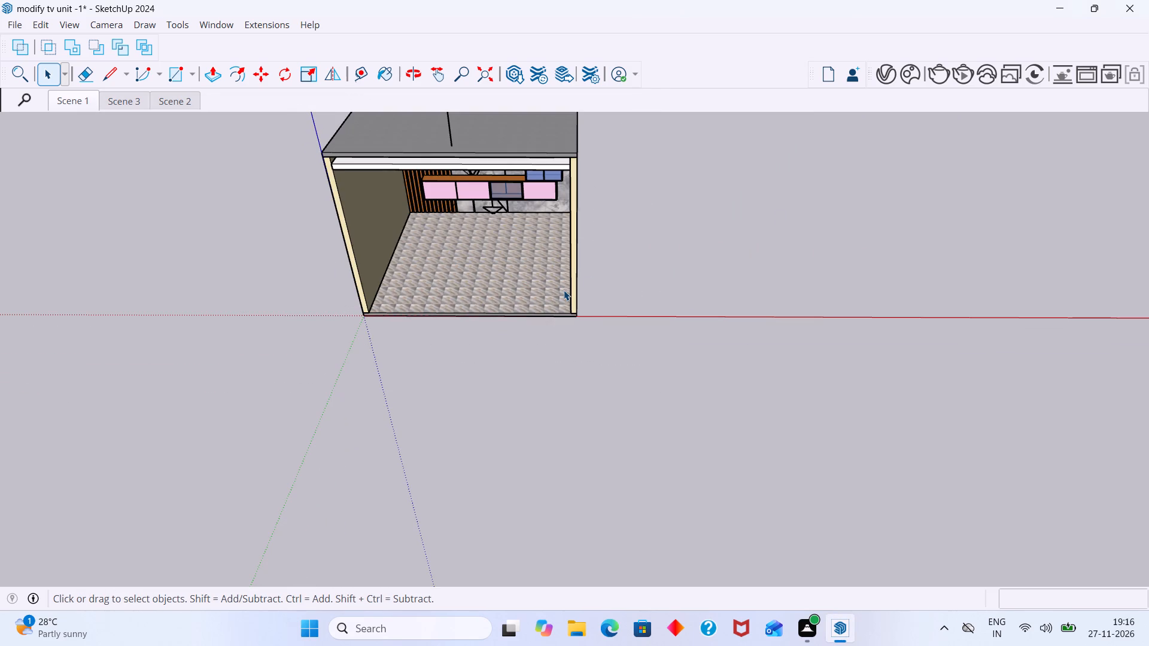
shift+middle_drag(551, 305, 522, 319)
scroll(450, 356, up, 8)
middle_drag(434, 384, 439, 410)
scroll(445, 407, up, 2)
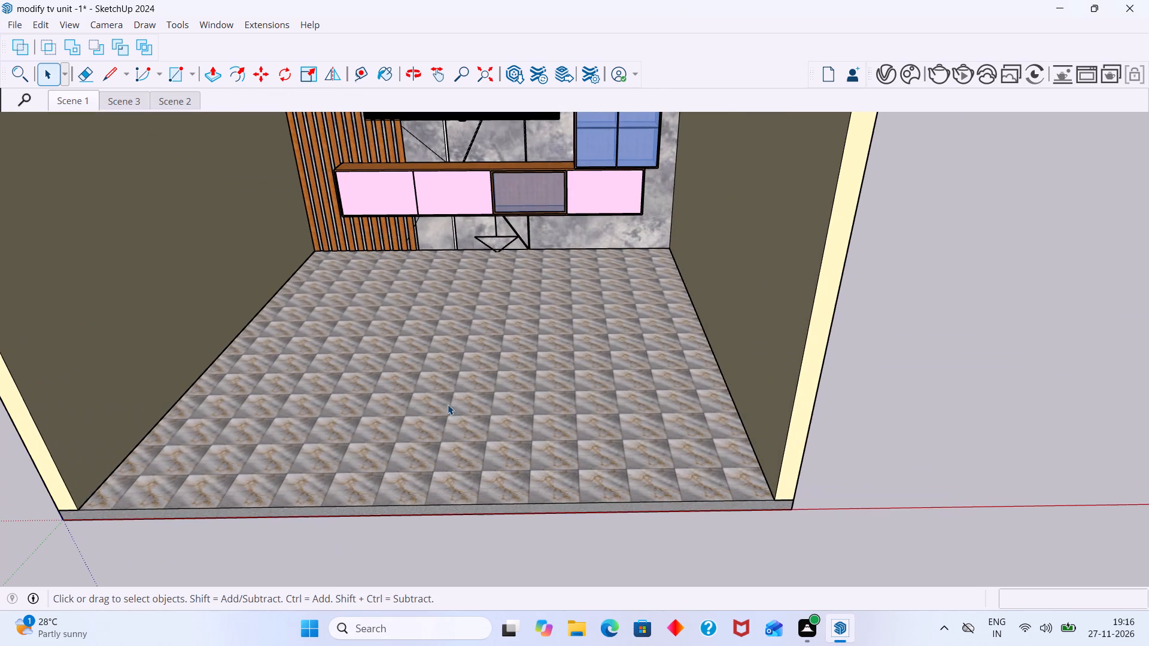
double_click(451, 400)
triple_click(494, 410)
click(500, 410)
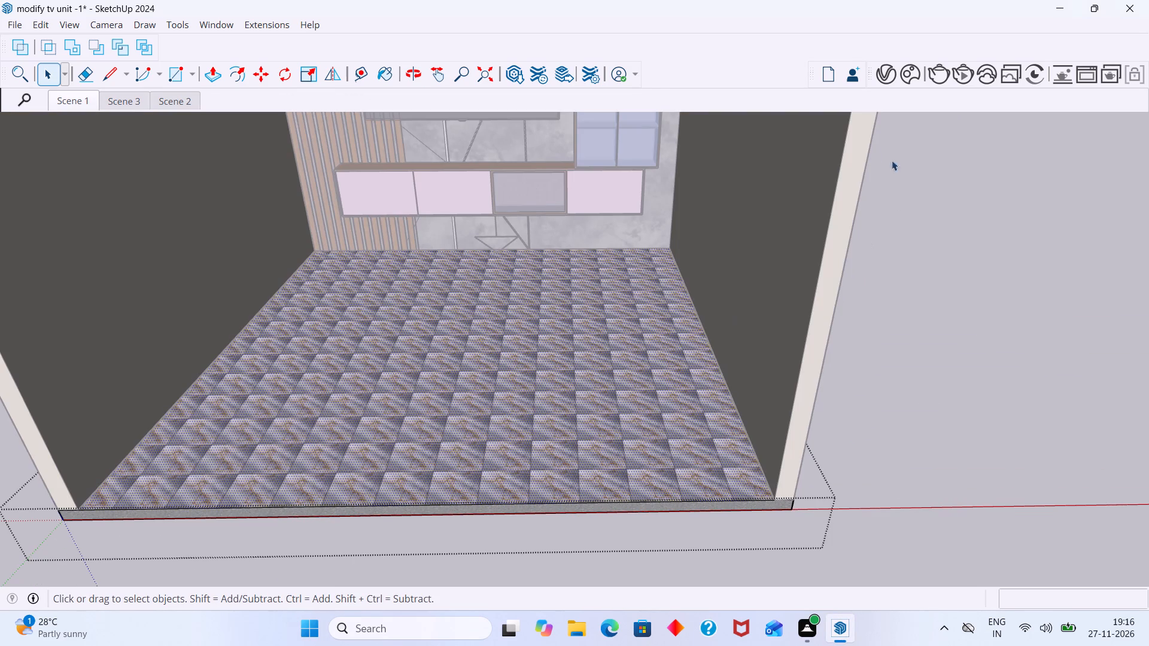
right_click(794, 57)
click(1026, 346)
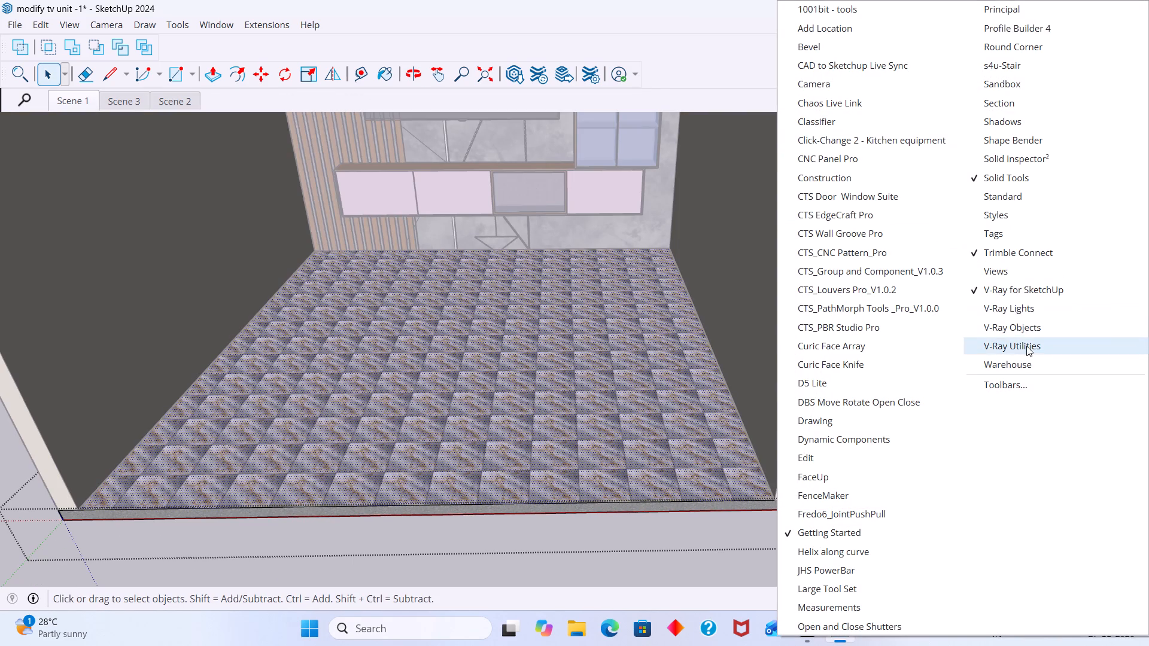
click(147, 71)
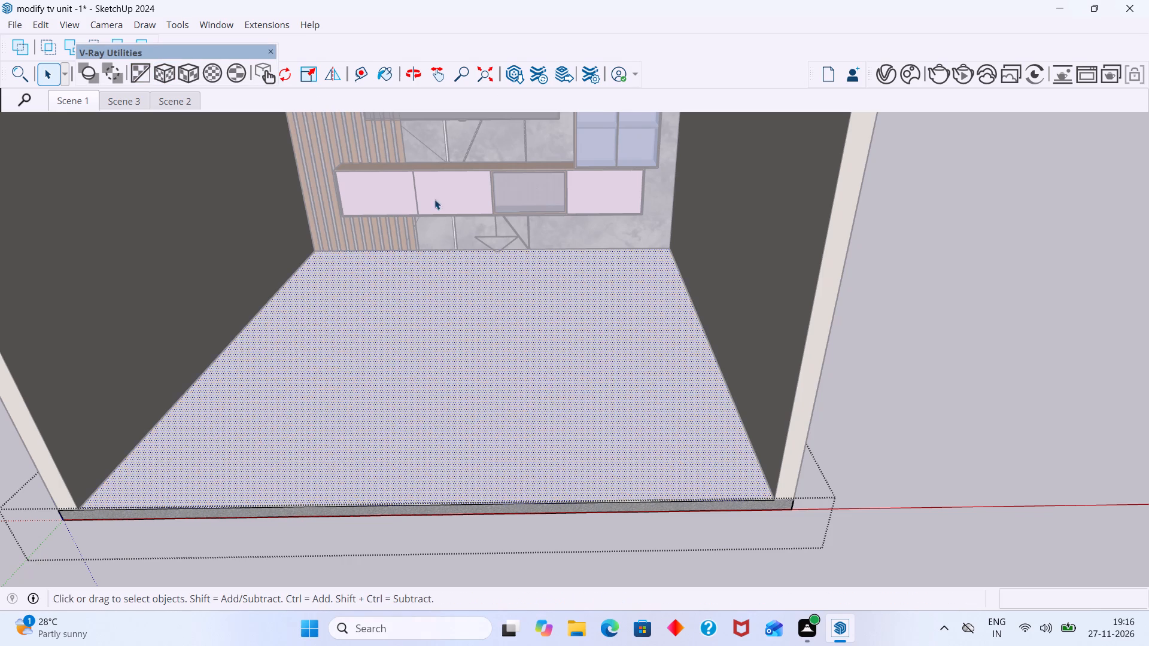
scroll(582, 231, down, 10)
click(803, 217)
scroll(509, 270, up, 5)
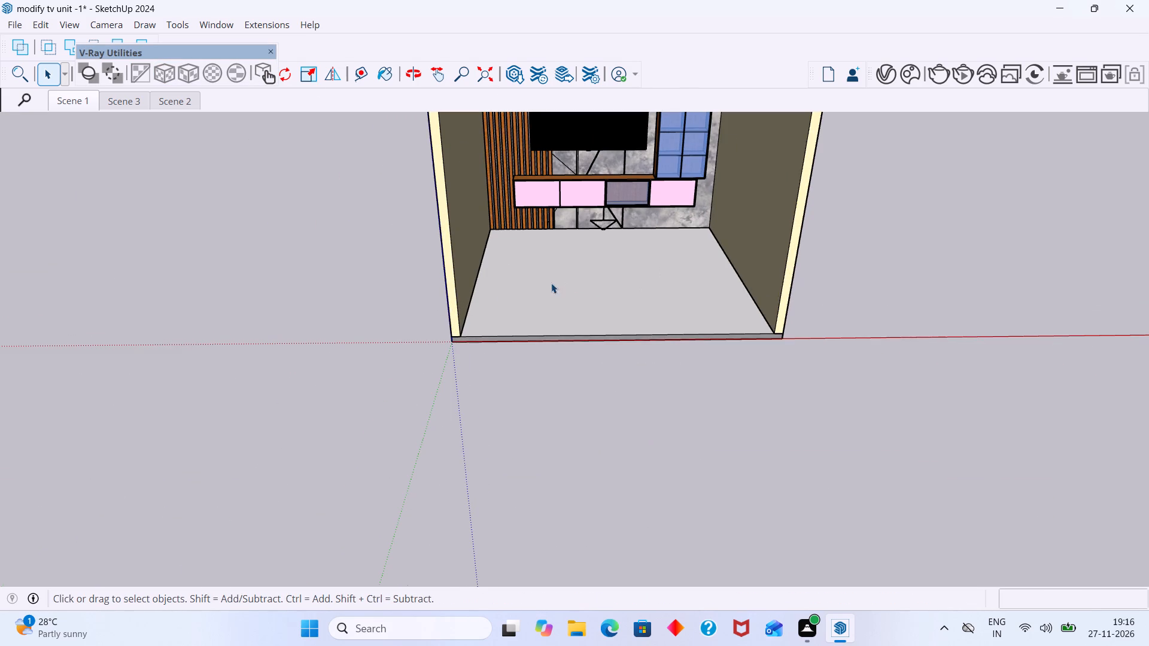
Clear the diffuse color texture of the Tiles Marble Black 01 160cm material in the V-Ray Asset Editor.
click(889, 78)
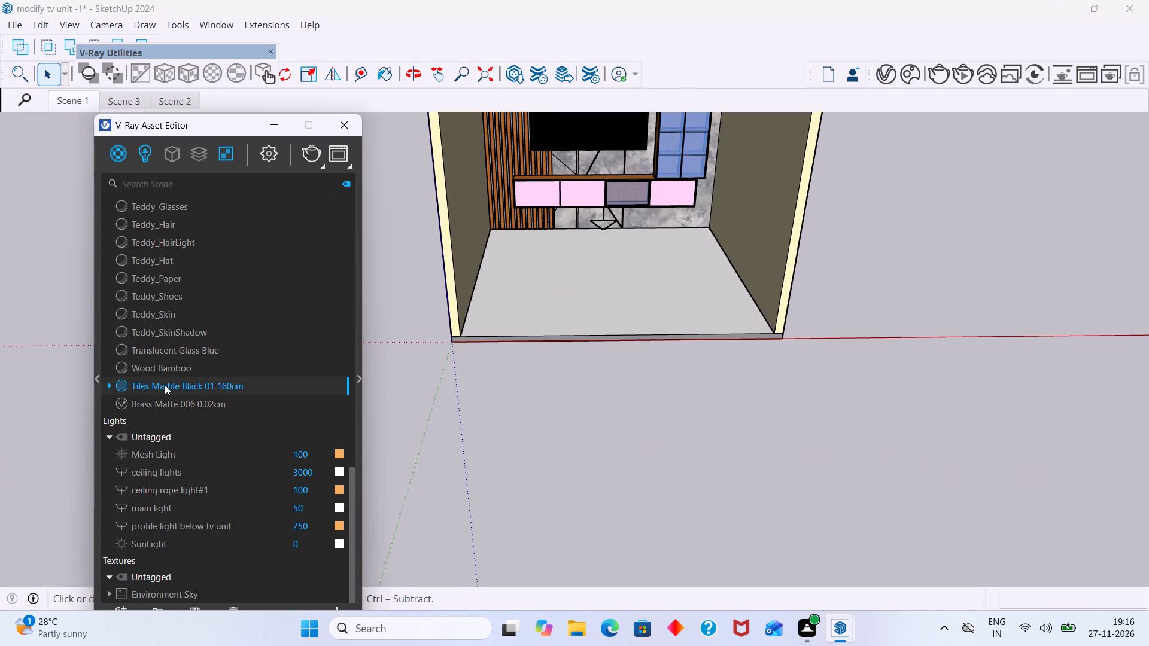
click(357, 377)
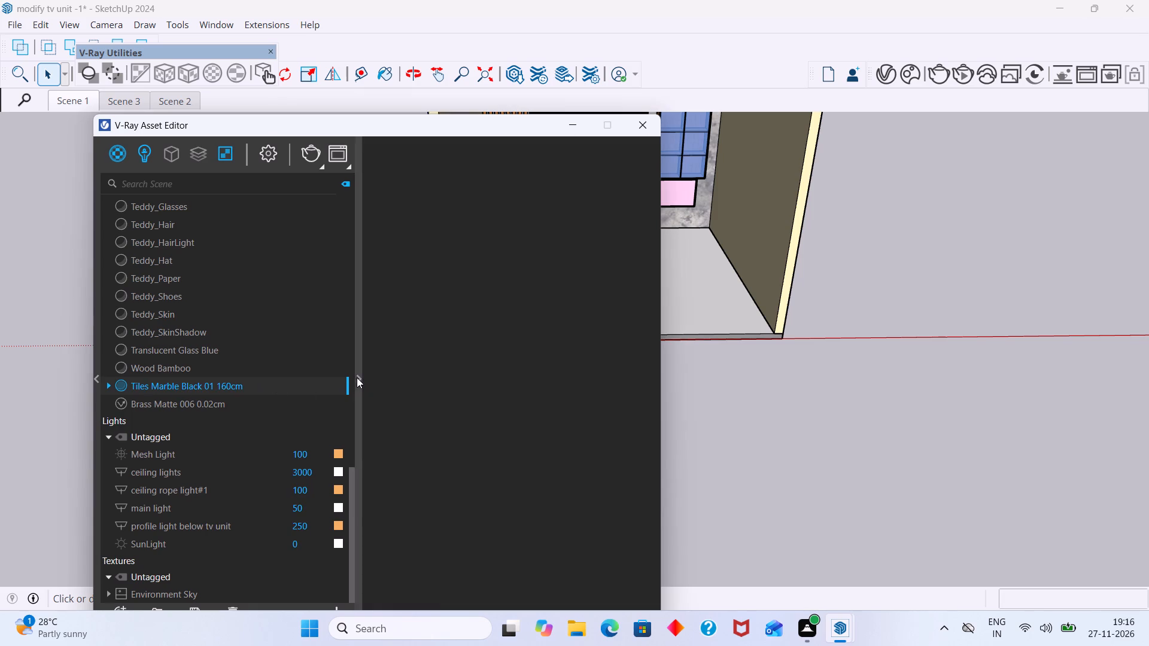
right_click(625, 352)
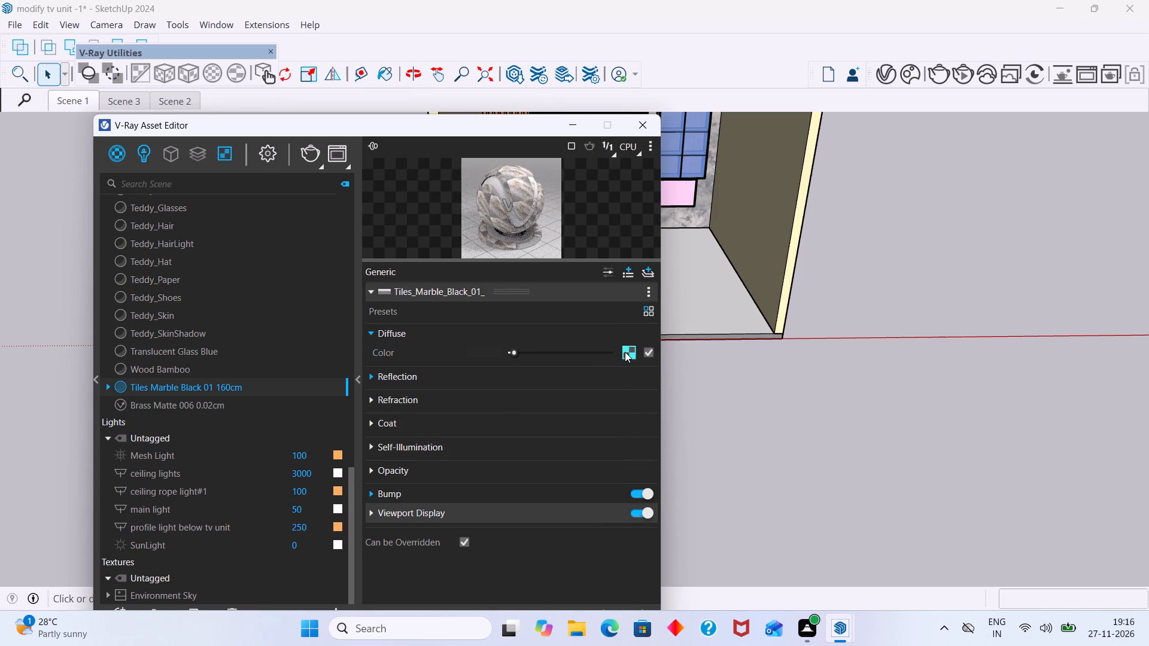
click(600, 403)
Reopen the floor group and select only the plain top face of the floor.
scroll(743, 352, down, 1)
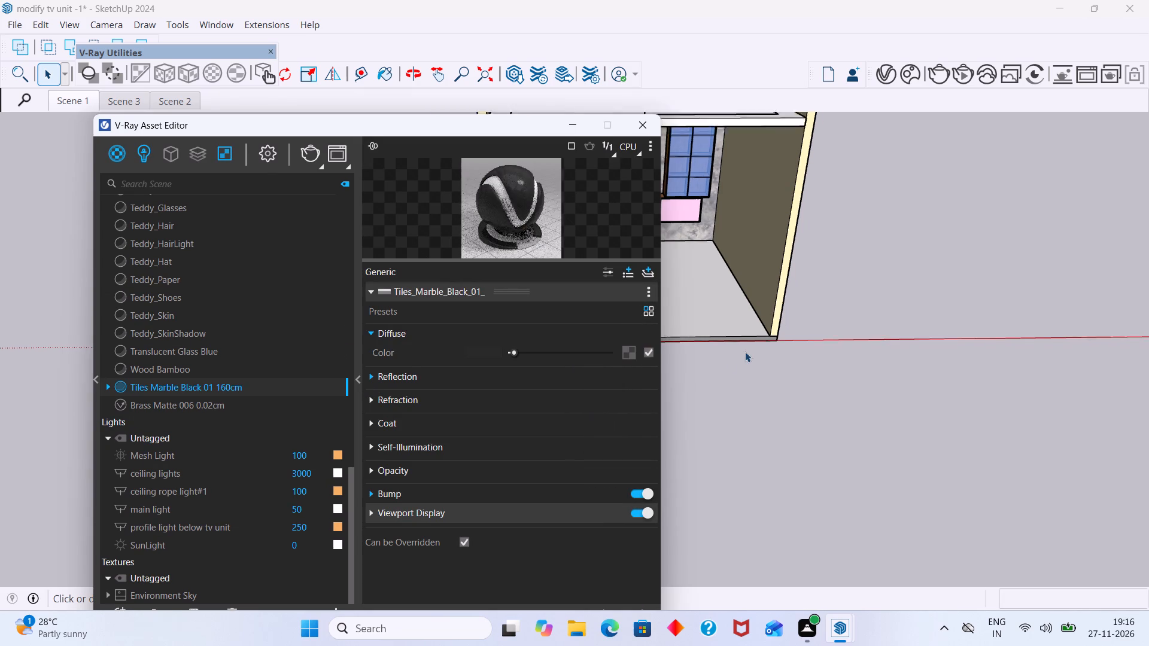
scroll(745, 352, down, 3)
middle_drag(773, 345, 999, 371)
middle_drag(762, 388, 686, 393)
scroll(724, 373, up, 5)
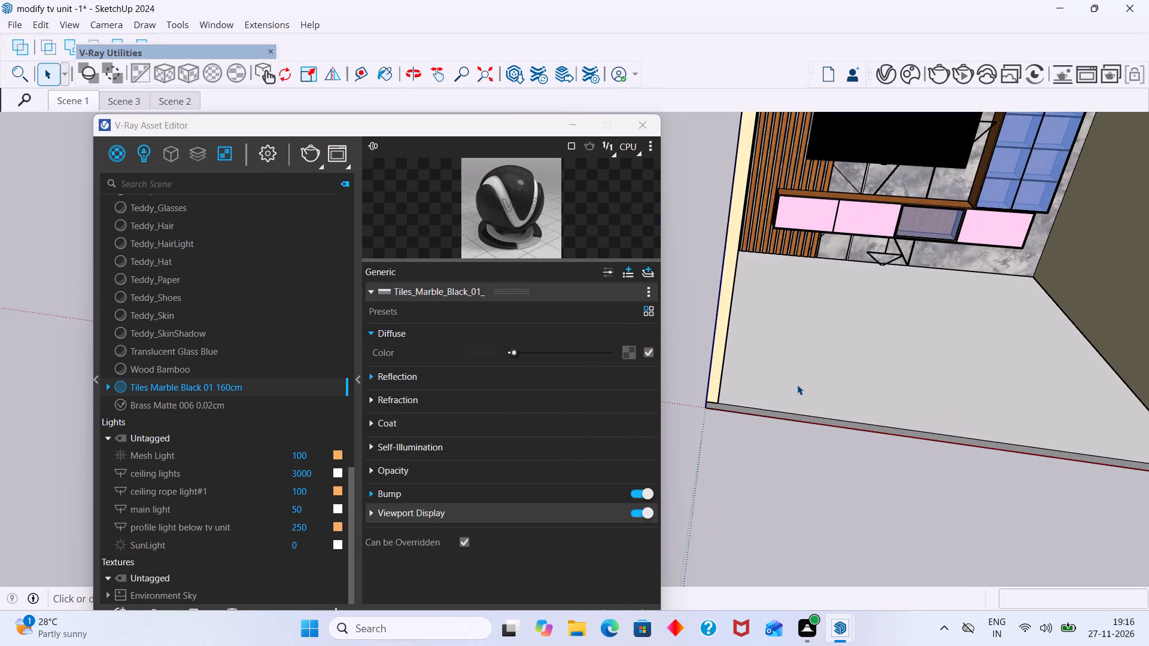
triple_click(798, 375)
scroll(795, 373, down, 6)
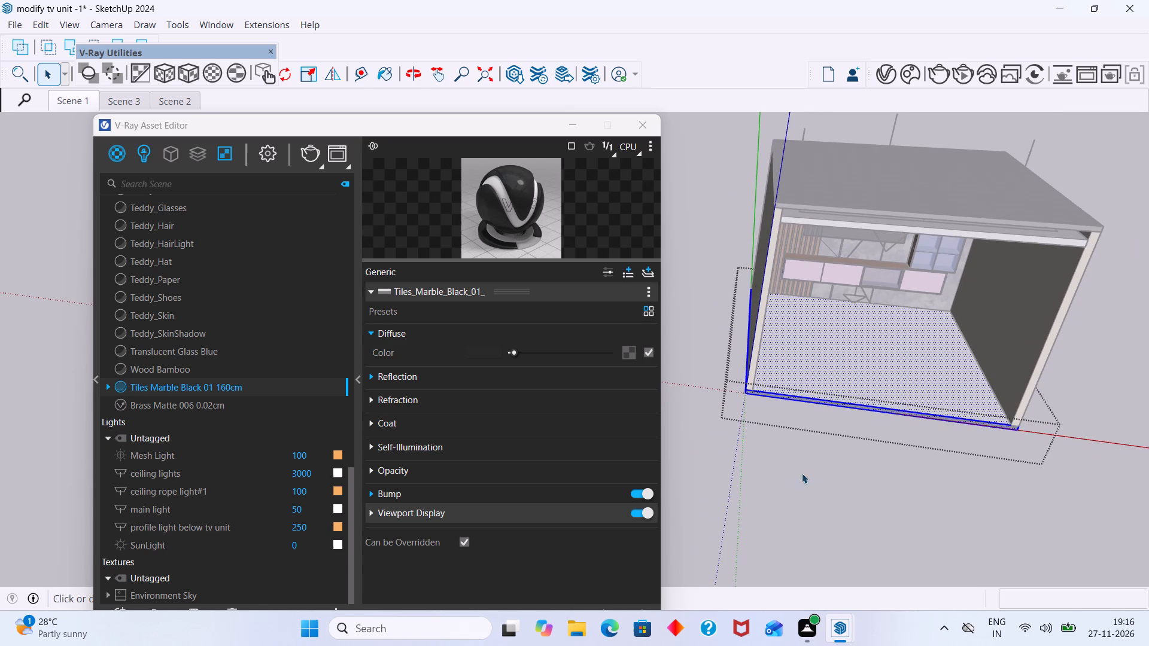
click(806, 426)
scroll(819, 362, up, 3)
click(819, 364)
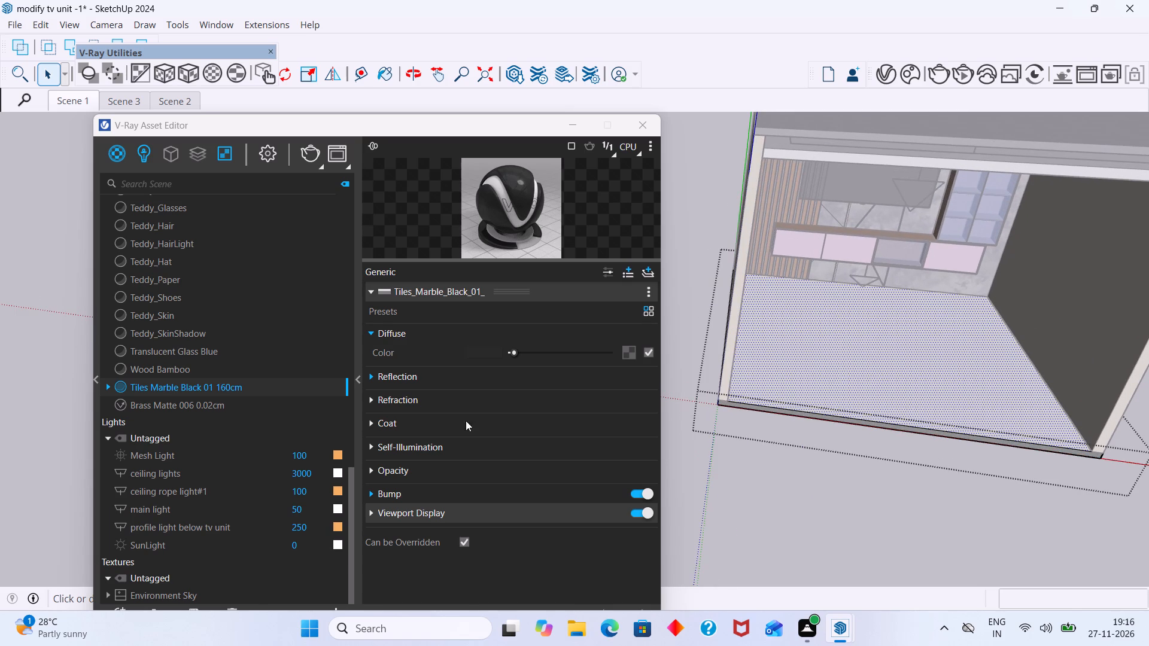
scroll(497, 314, up, 1)
Permanently delete the Tiles Marble Black 01 160cm material from the V-Ray scene assets.
right_click(259, 387)
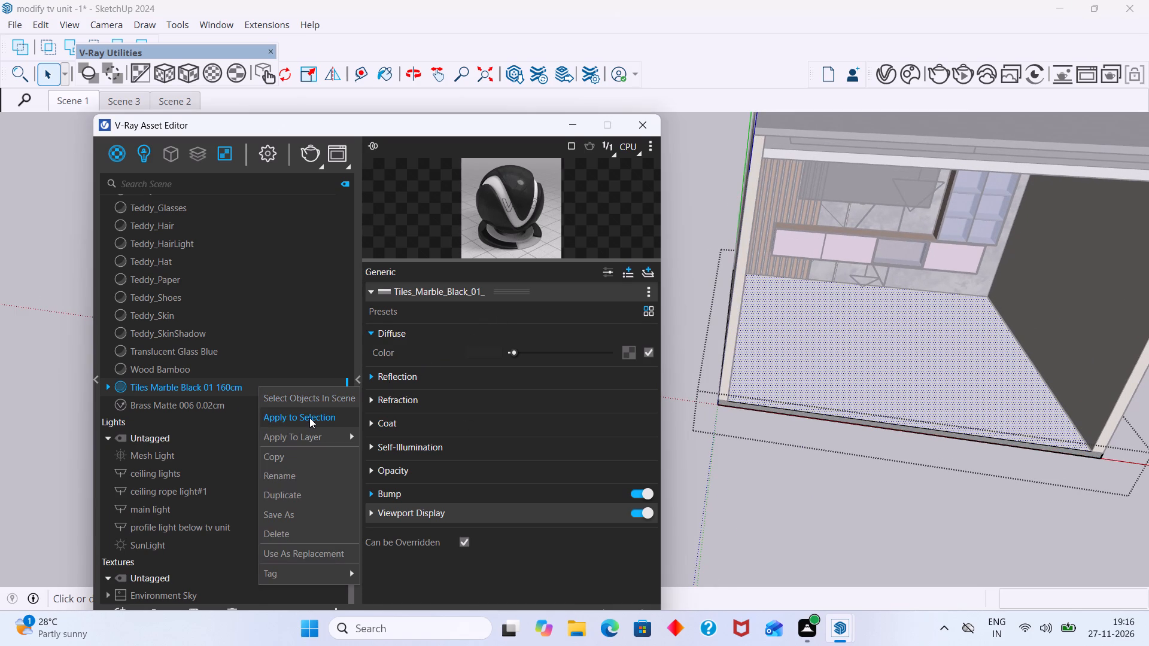
click(298, 532)
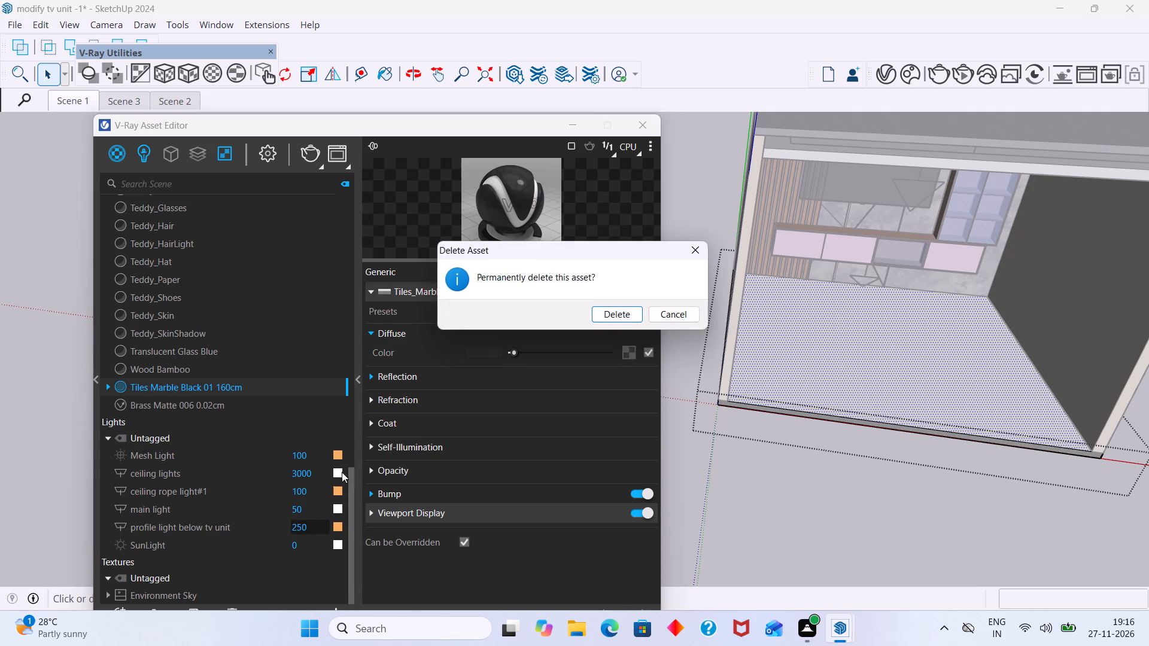
click(619, 313)
Make the Teddy_SkinShadow host material editable in V-Ray.
scroll(472, 374, down, 5)
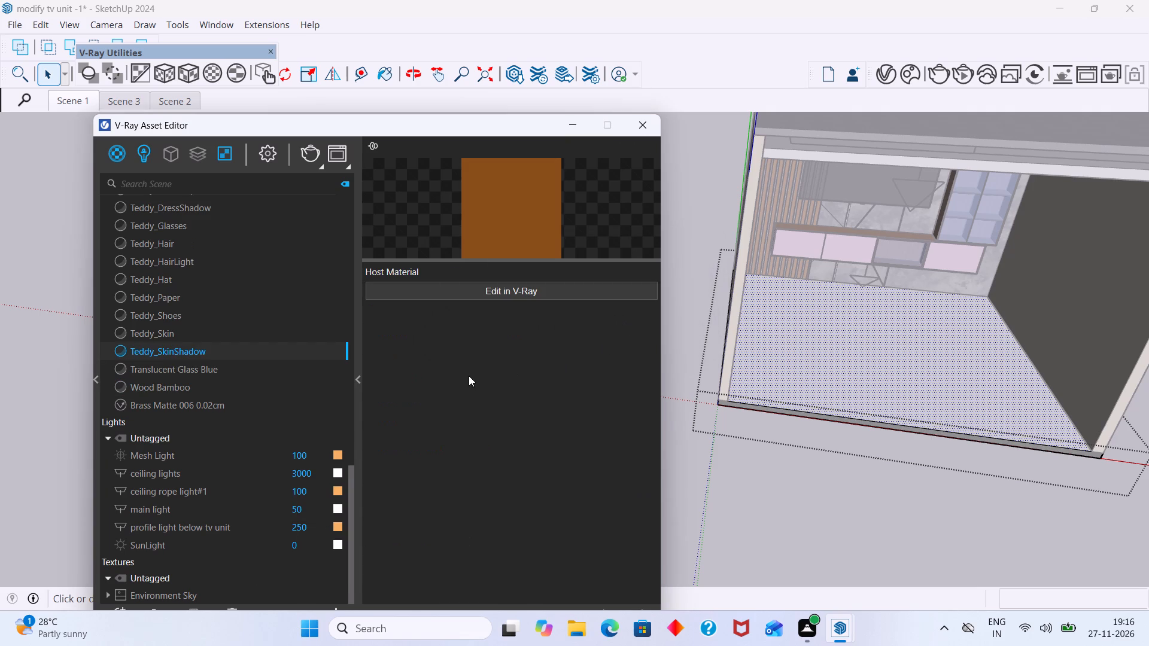
scroll(469, 376, down, 1)
click(525, 293)
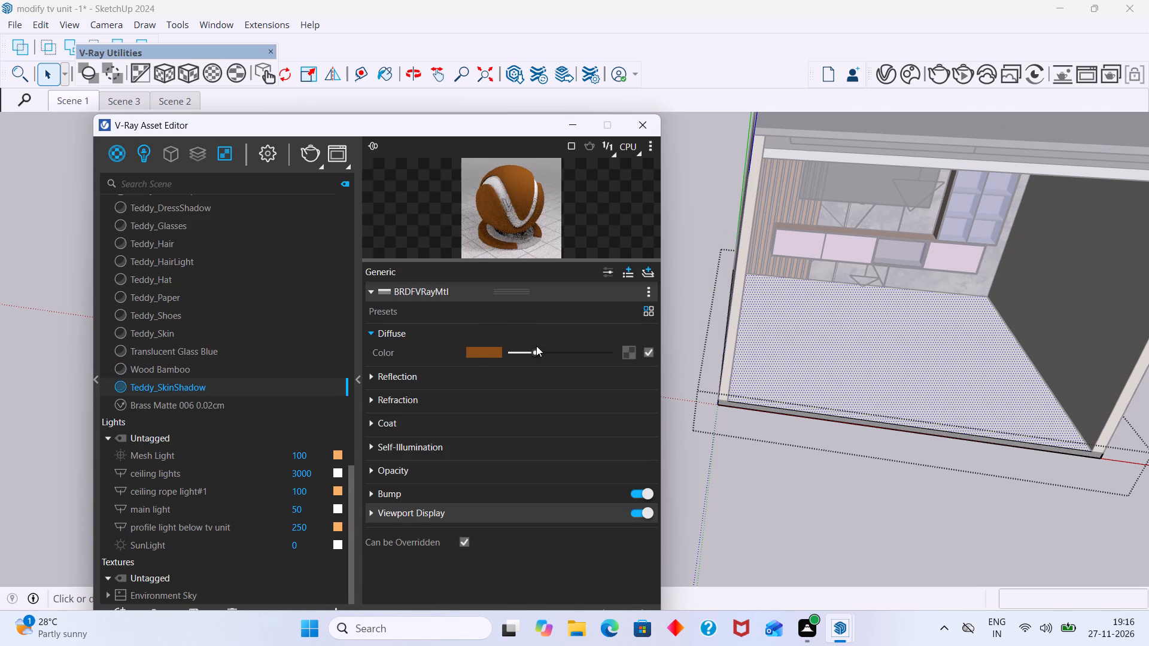
Leave the floor group and add a new Generic material to the V-Ray scene.
click(779, 506)
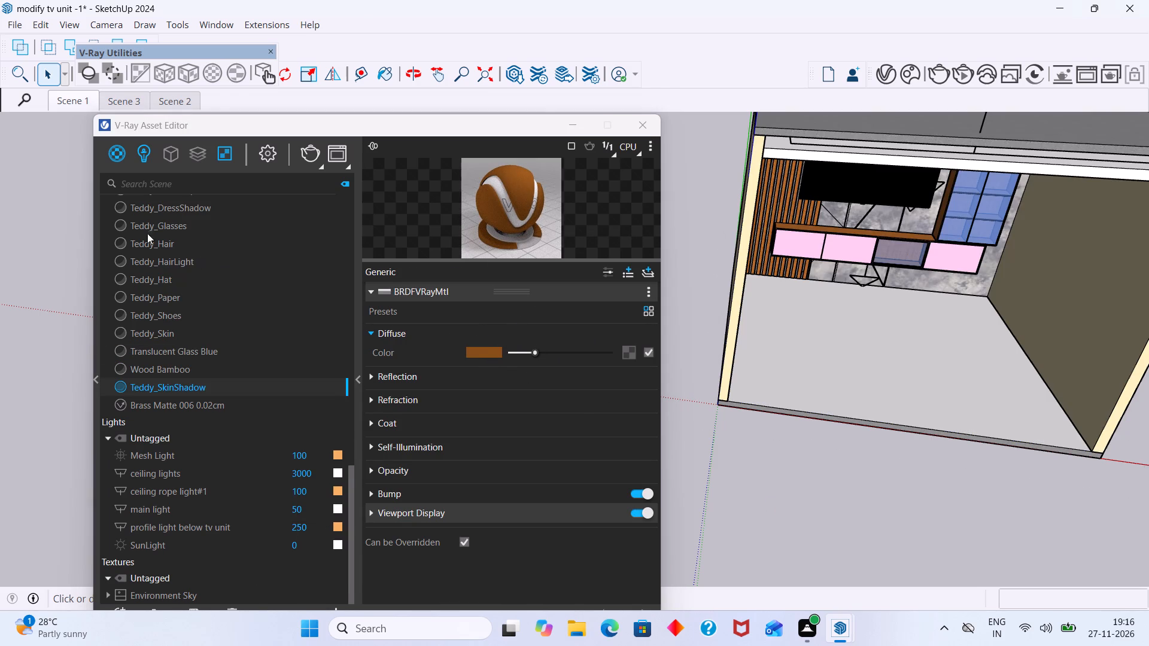
right_click(117, 158)
click(145, 187)
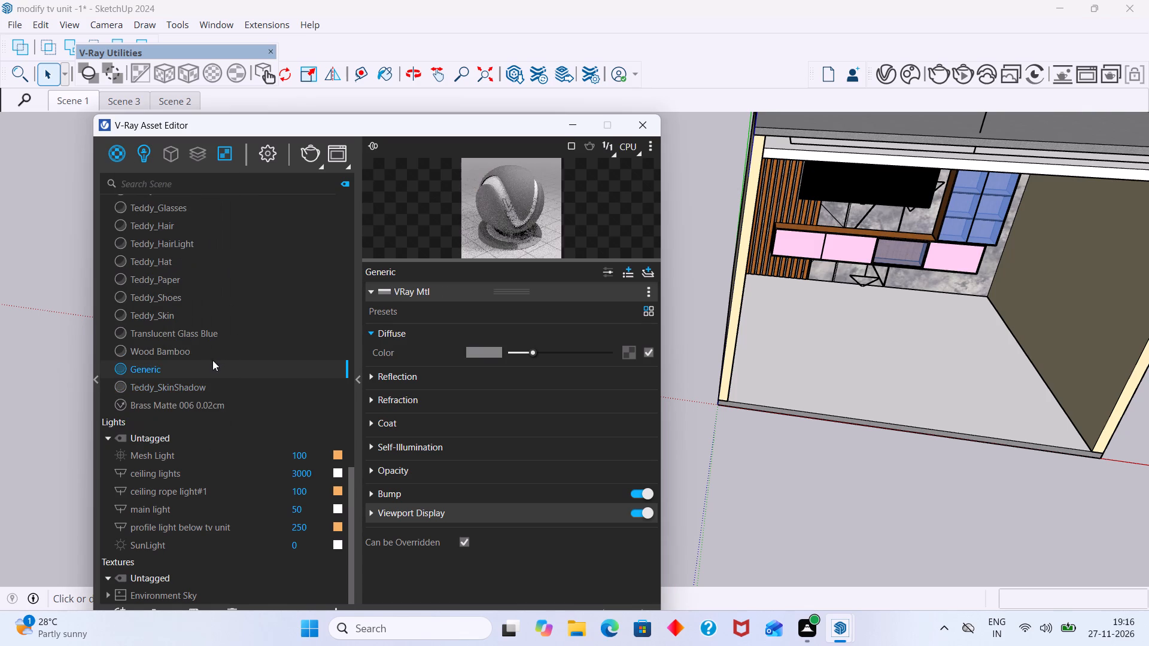
Rename the new Generic material as "tiles".
click(208, 367)
double_click(208, 367)
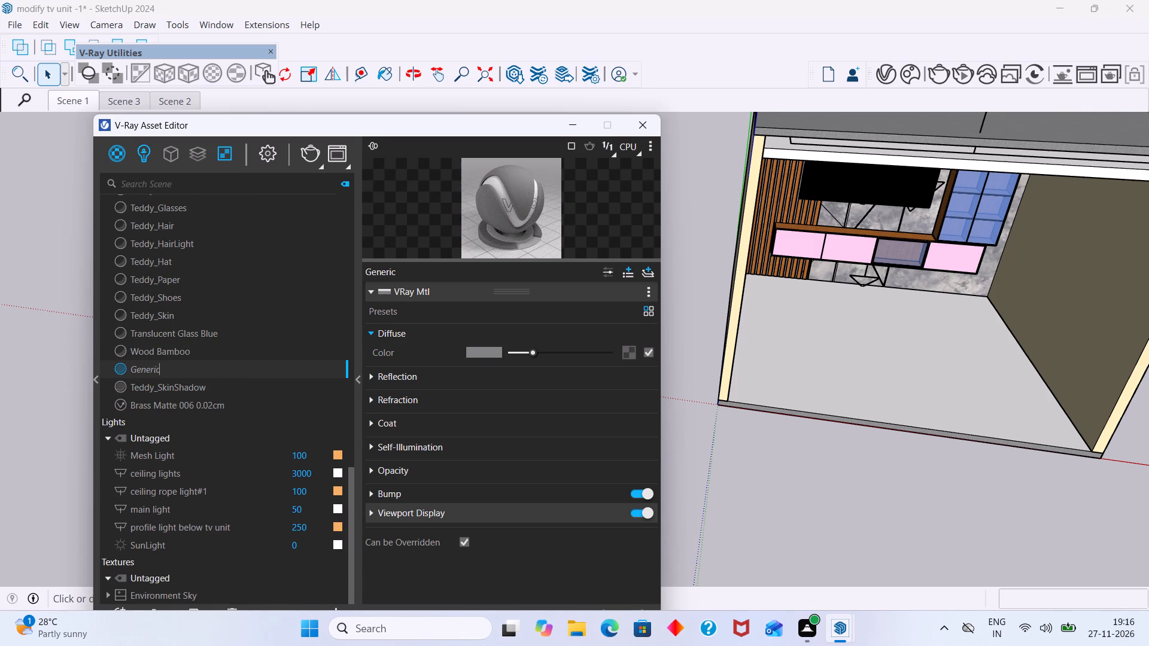
key(BackSpace)
key(BackSpace)
key(BackSpace)
key(BackSpace)
key(BackSpace)
key(BackSpace)
key(BackSpace)
key(BackSpace)
key(BackSpace)
key(BackSpace)
key(BackSpace)
key(BackSpace)
key(BackSpace)
key(BackSpace)
key(BackSpace)
text(tile)
key(s)
click(351, 420)
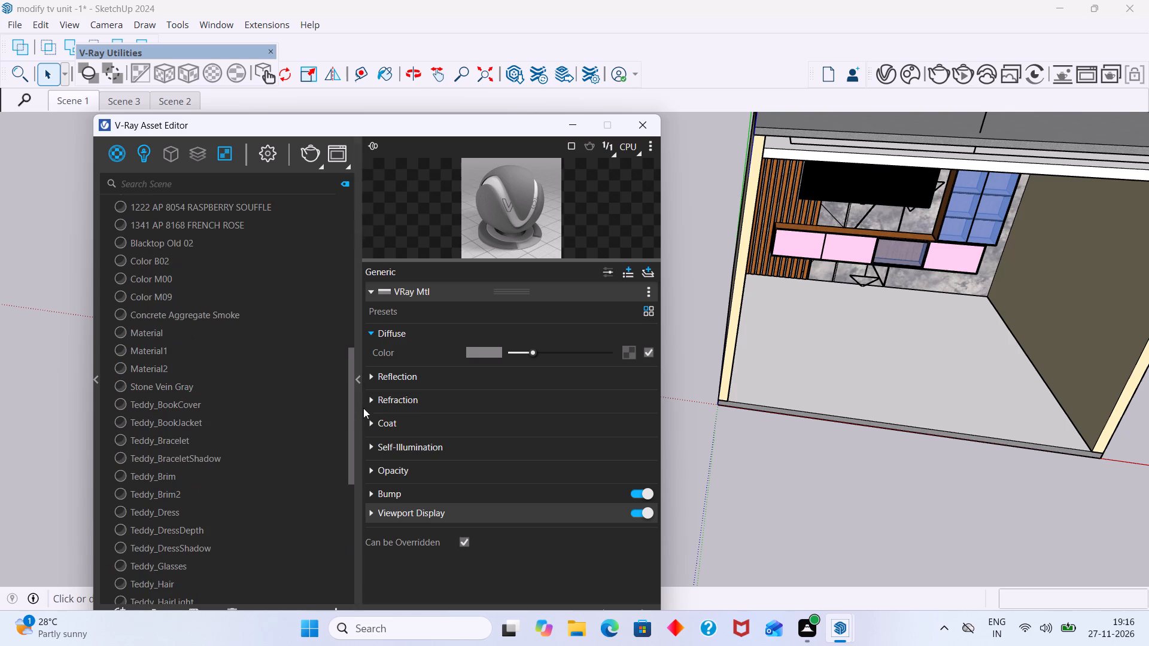
scroll(311, 401, down, 6)
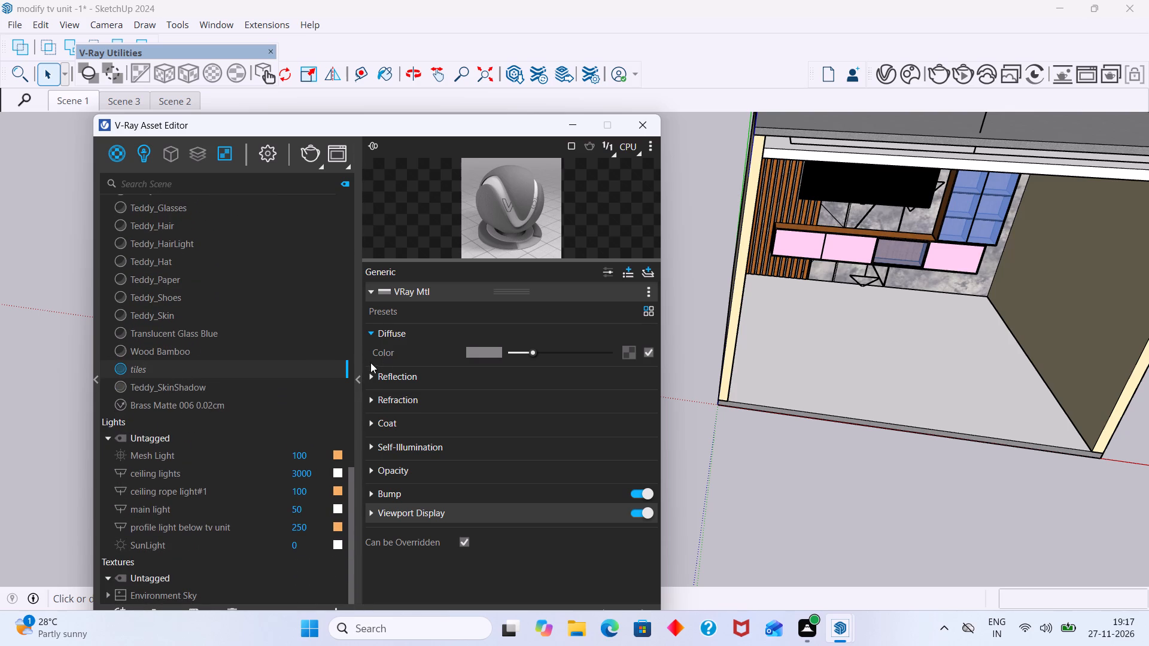
click(363, 379)
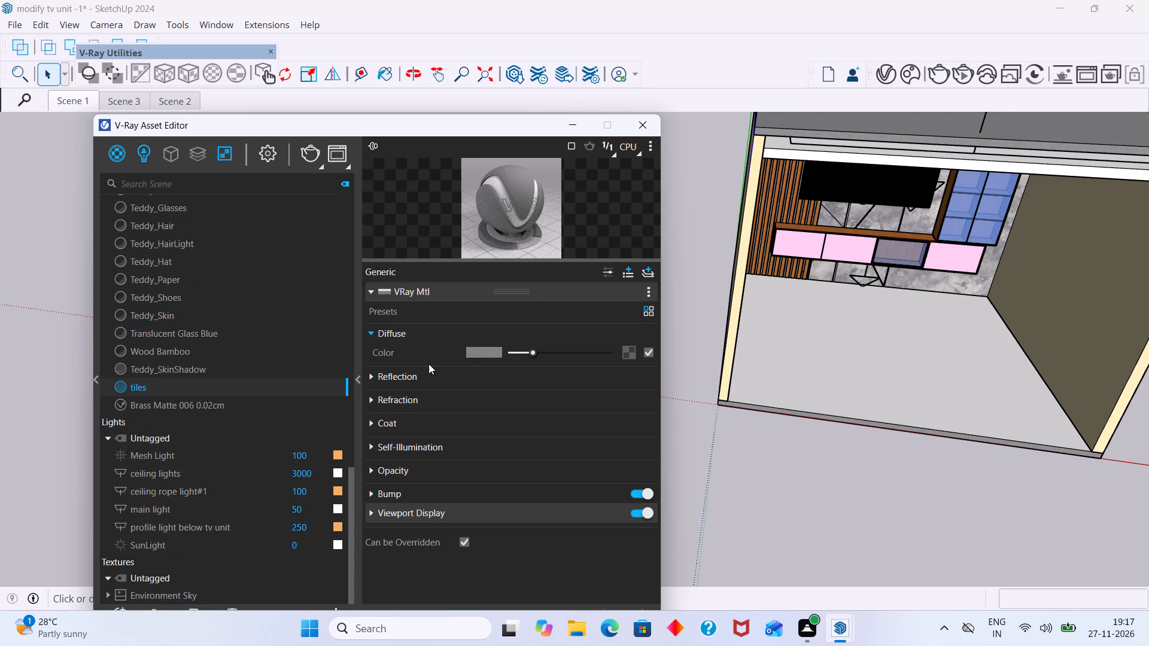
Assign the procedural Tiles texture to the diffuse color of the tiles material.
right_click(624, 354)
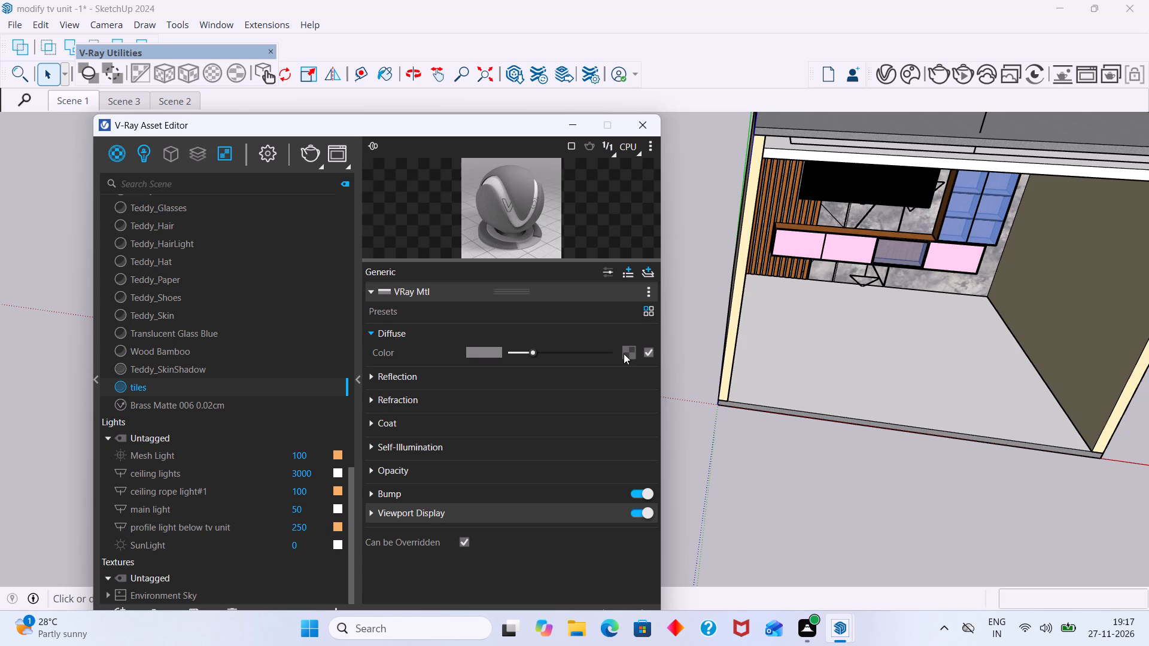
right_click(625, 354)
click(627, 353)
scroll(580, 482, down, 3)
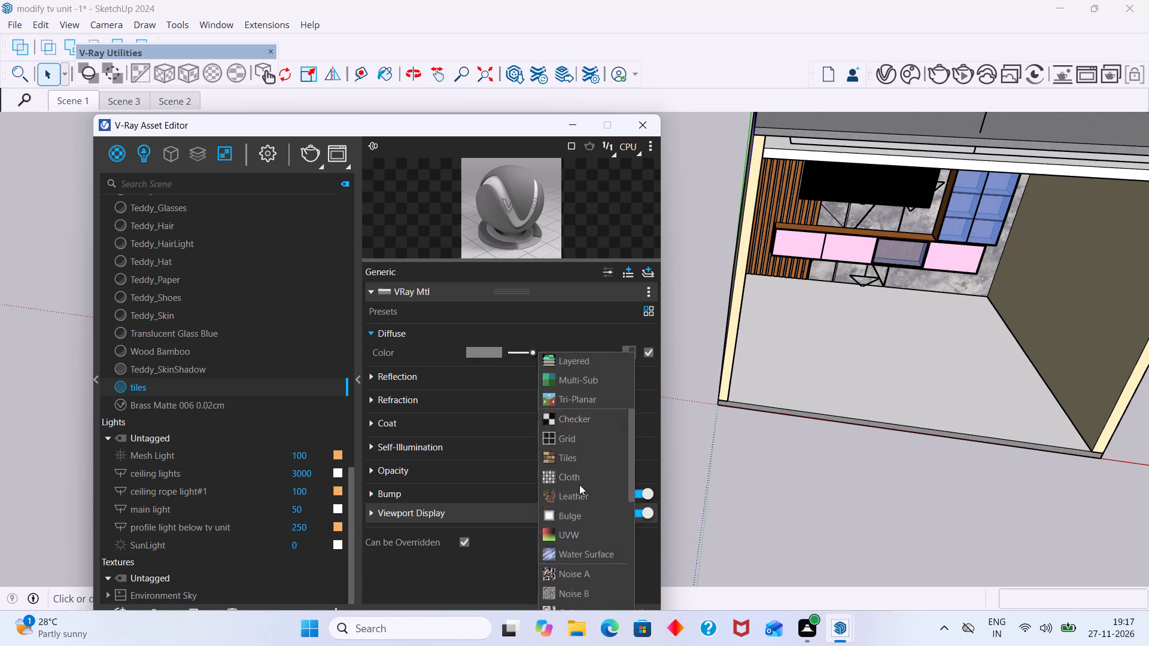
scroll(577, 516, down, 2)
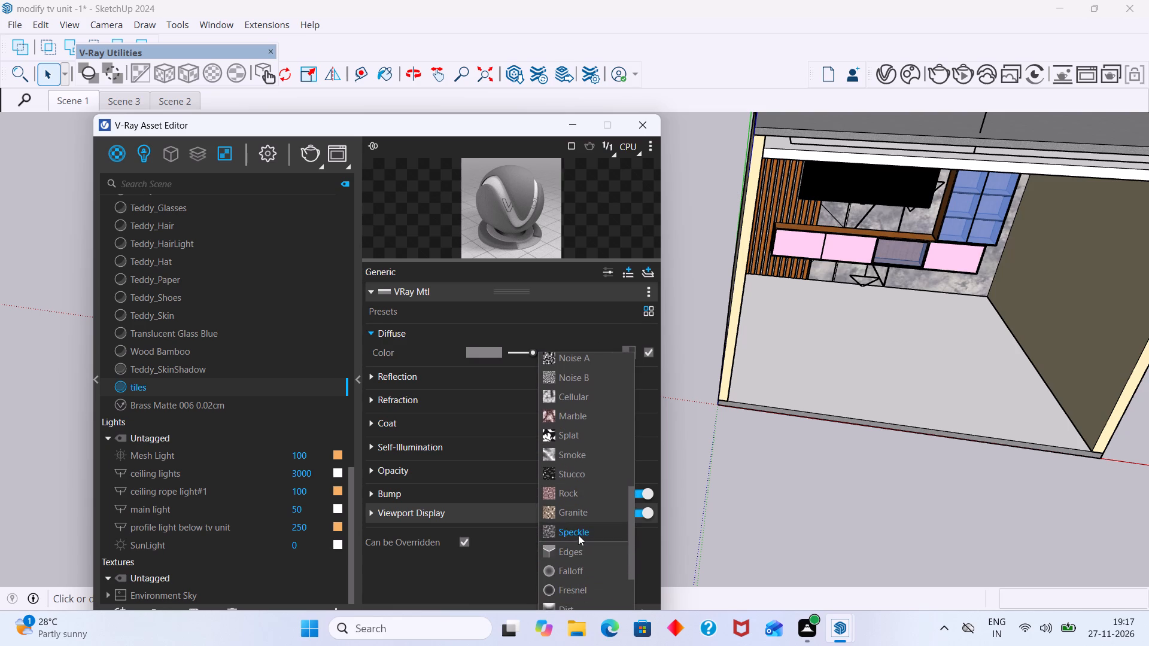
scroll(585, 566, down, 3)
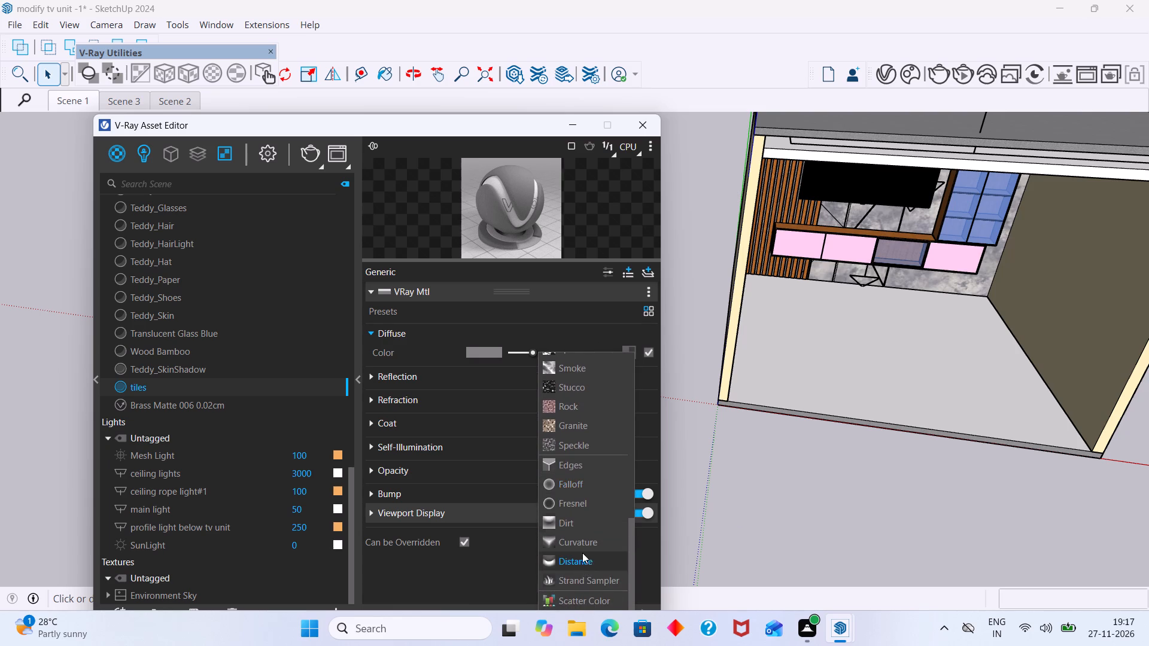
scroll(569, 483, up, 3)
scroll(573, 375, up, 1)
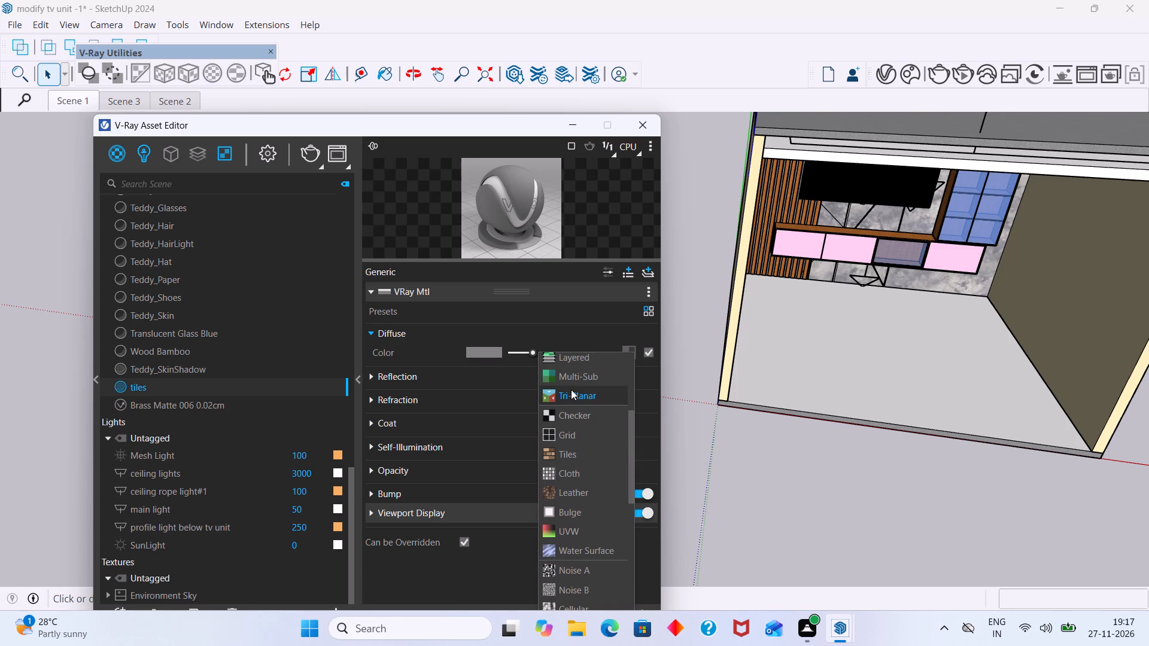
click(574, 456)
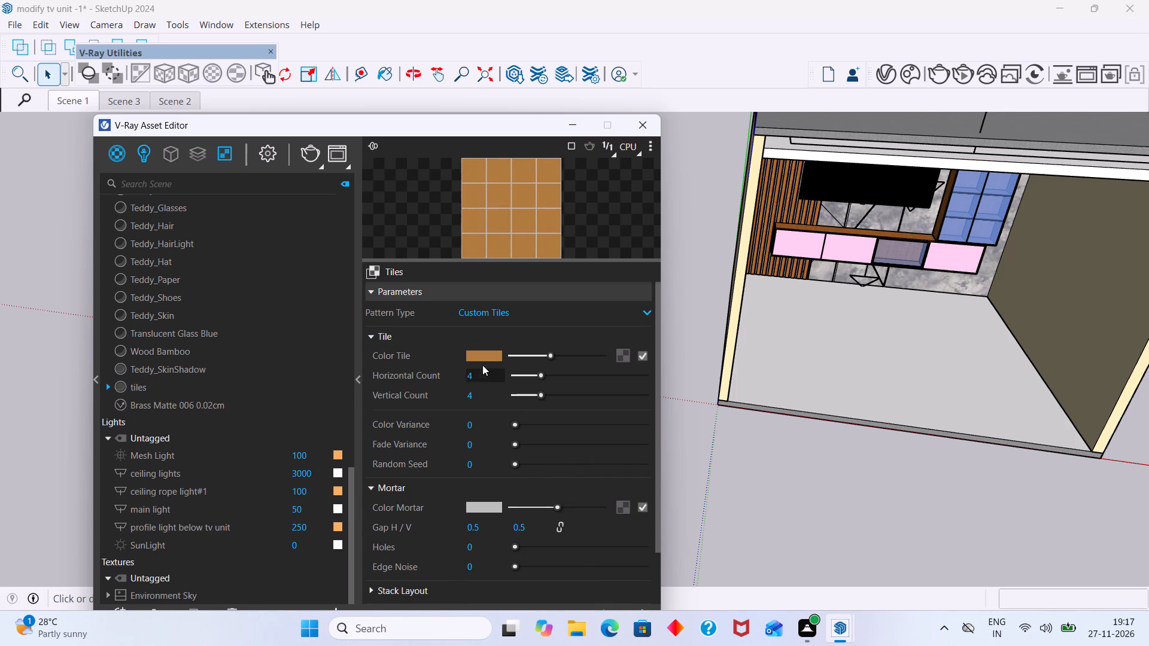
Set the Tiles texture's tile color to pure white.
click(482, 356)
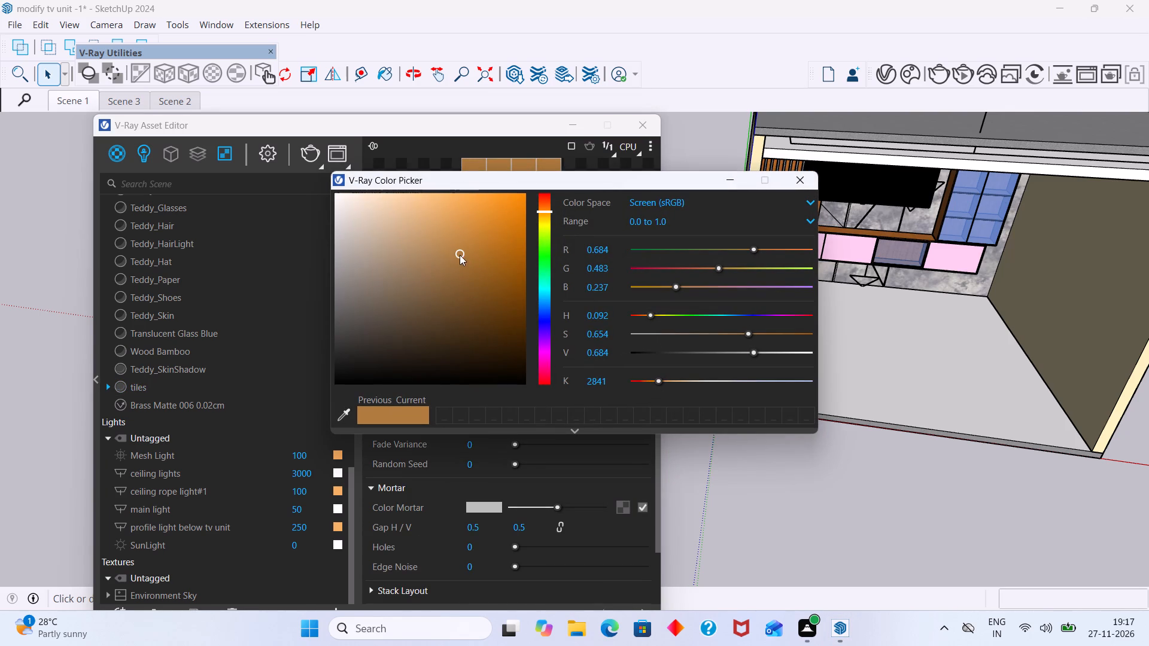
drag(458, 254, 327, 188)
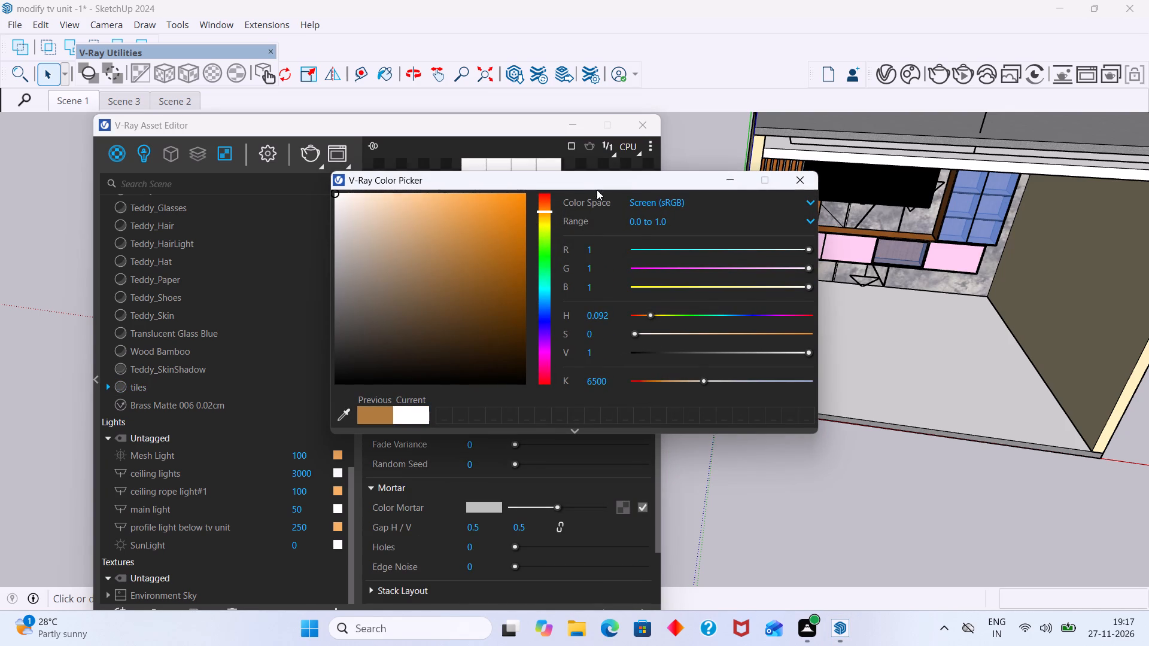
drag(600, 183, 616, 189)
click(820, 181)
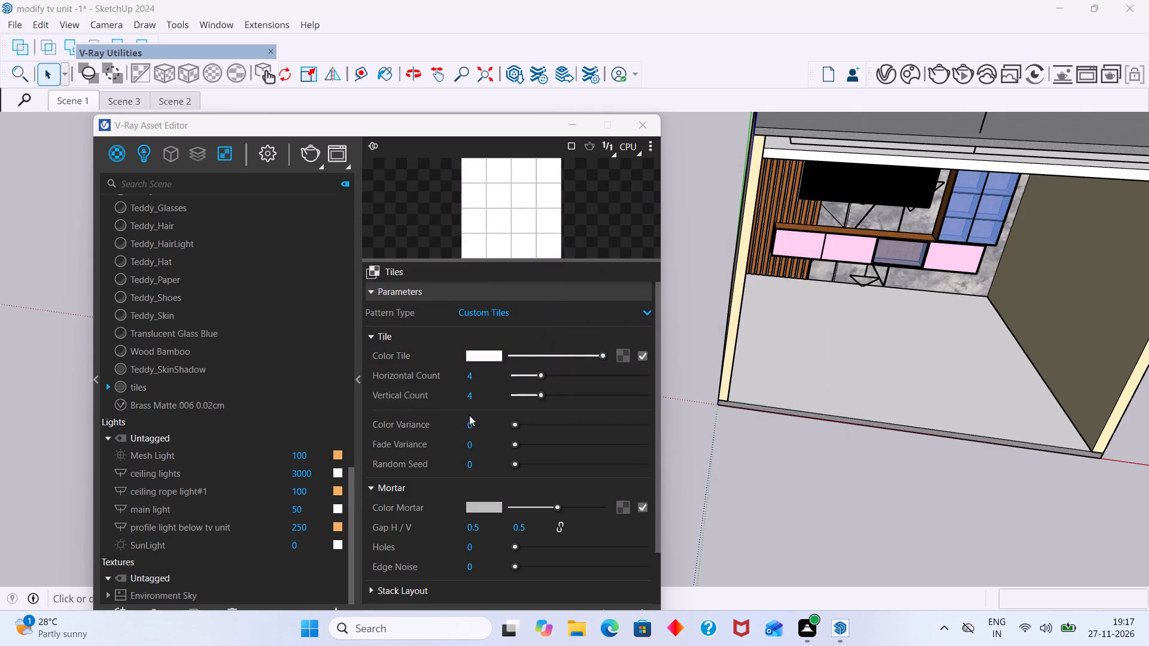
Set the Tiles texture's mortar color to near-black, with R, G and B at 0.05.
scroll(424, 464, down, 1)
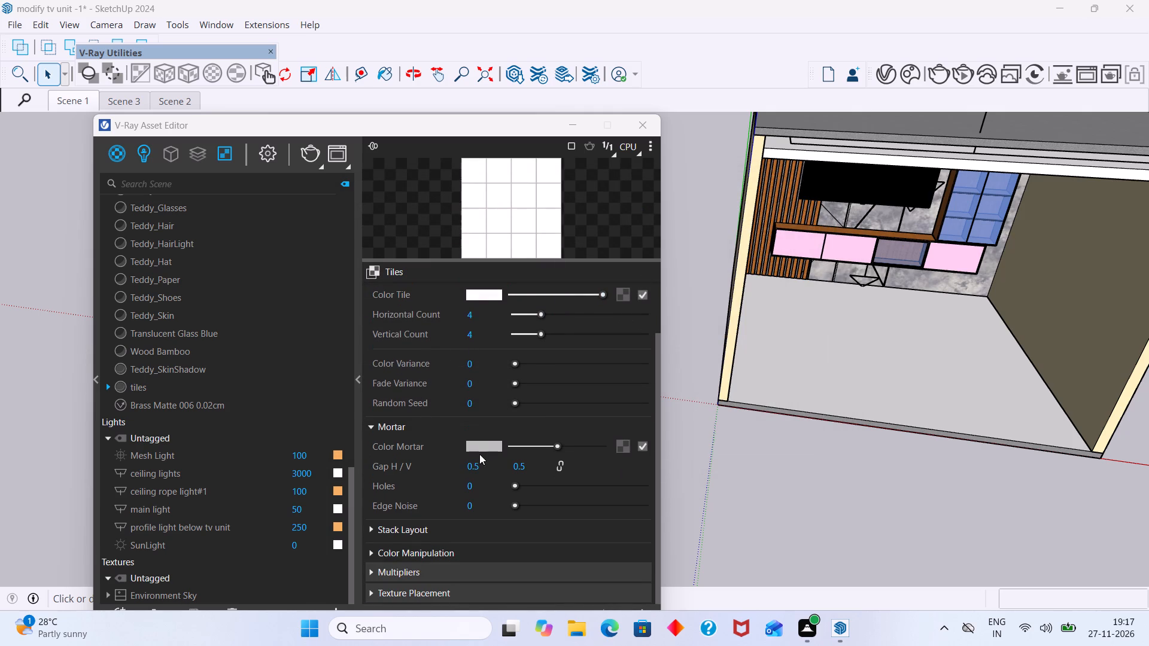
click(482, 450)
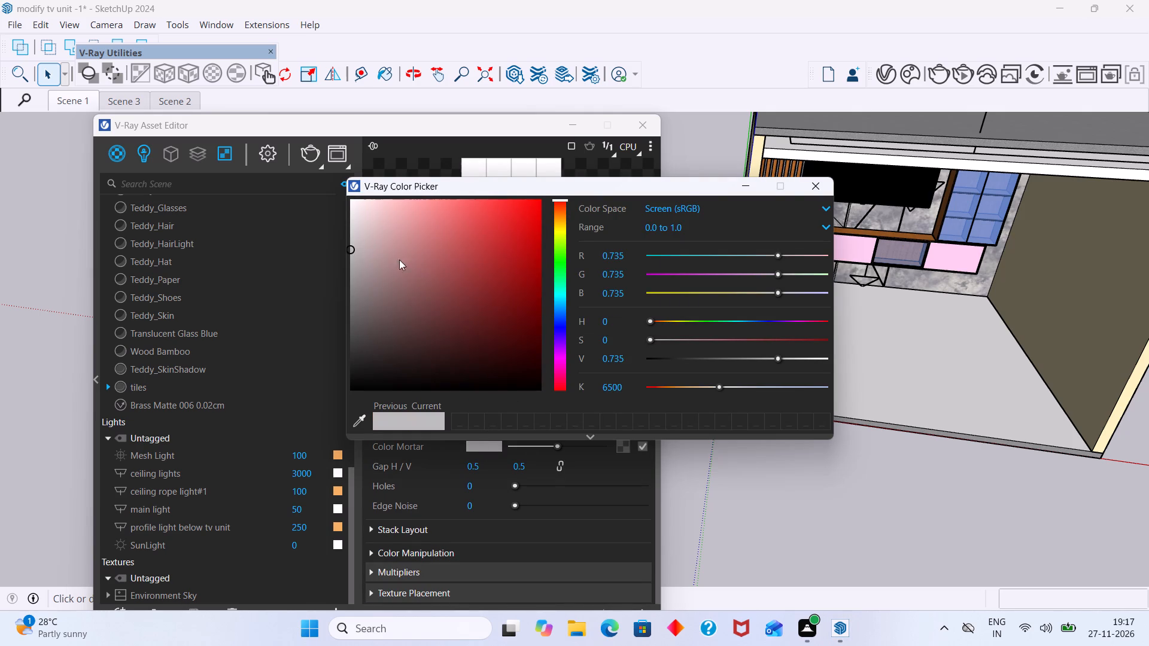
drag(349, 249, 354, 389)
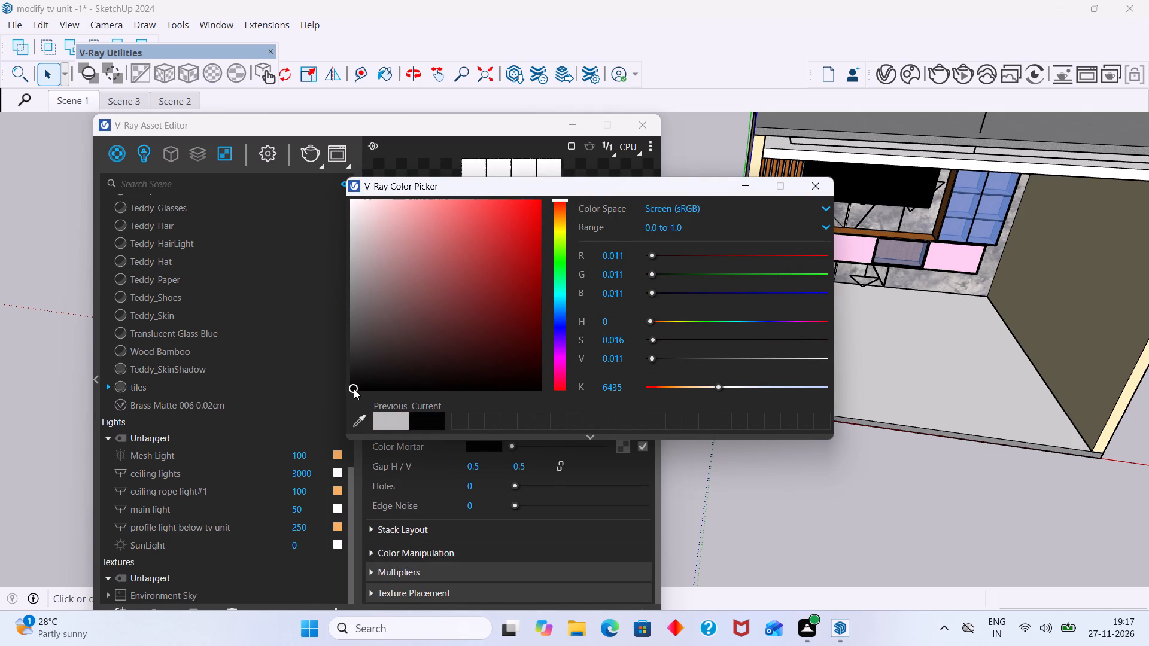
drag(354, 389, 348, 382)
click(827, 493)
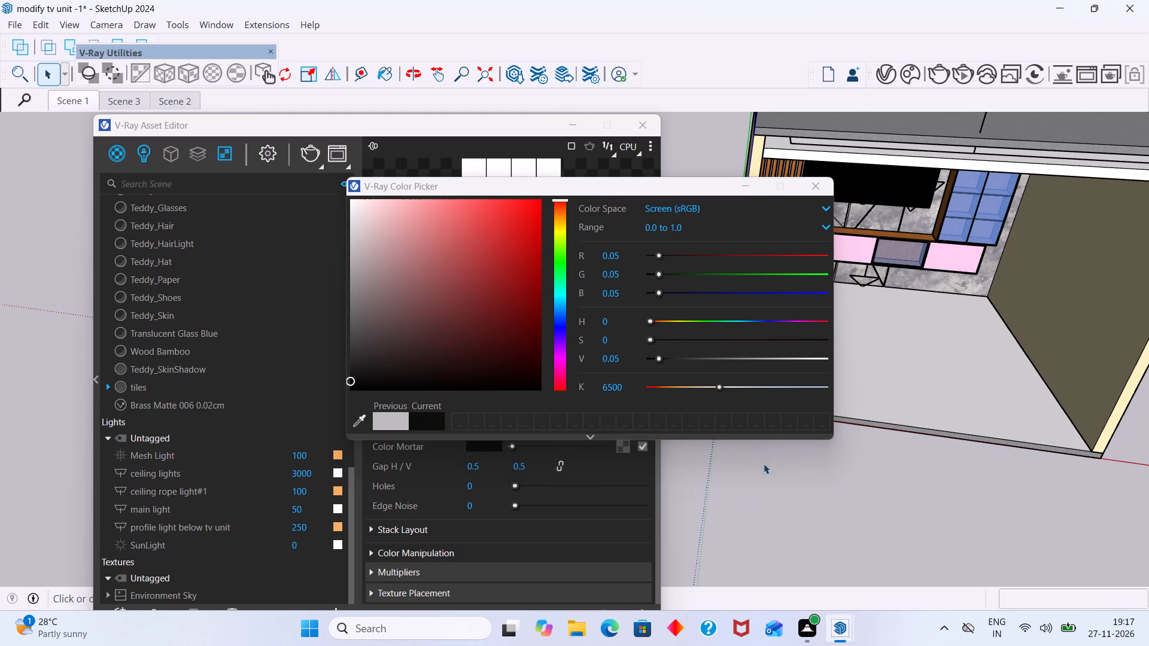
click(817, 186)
Open the floor group, select all of the slab's faces and apply the tiles material to the selection.
scroll(466, 471, down, 1)
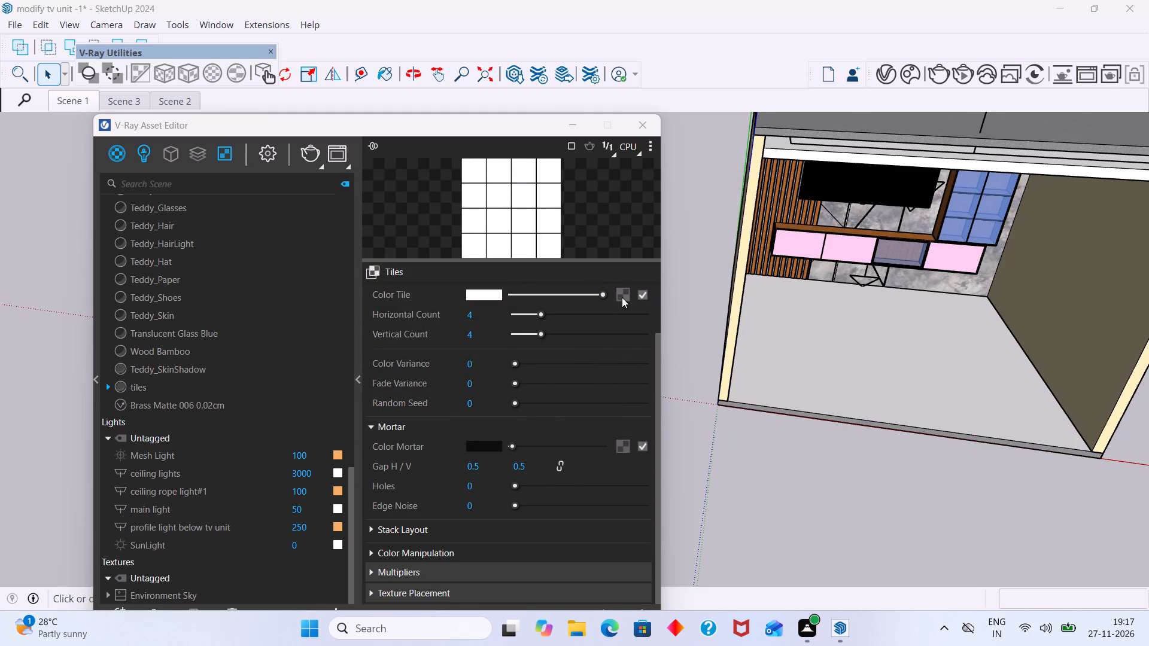
scroll(498, 458, down, 2)
click(916, 395)
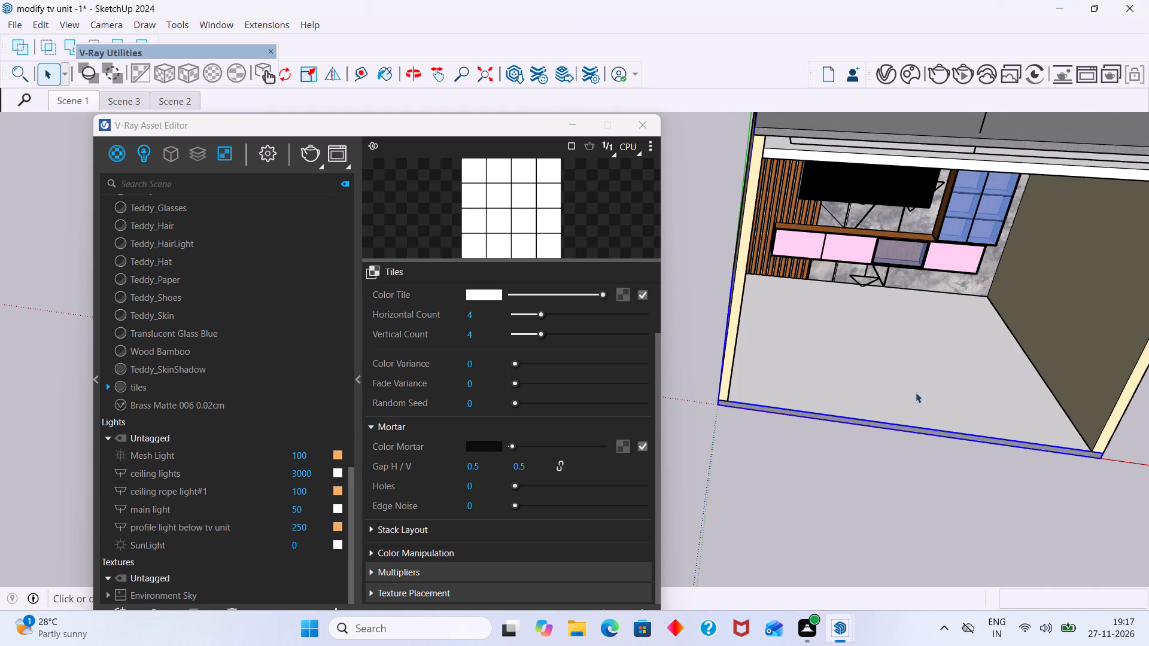
click(916, 392)
click(913, 388)
scroll(879, 388, up, 6)
click(847, 466)
scroll(833, 408, up, 2)
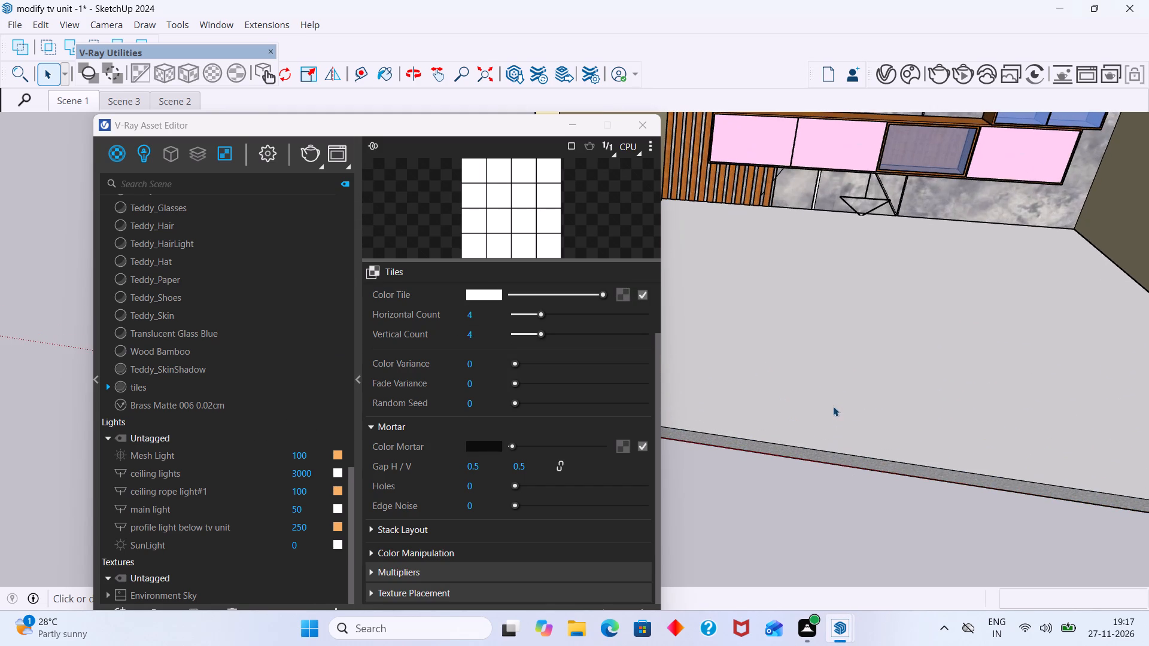
double_click(834, 404)
click(835, 403)
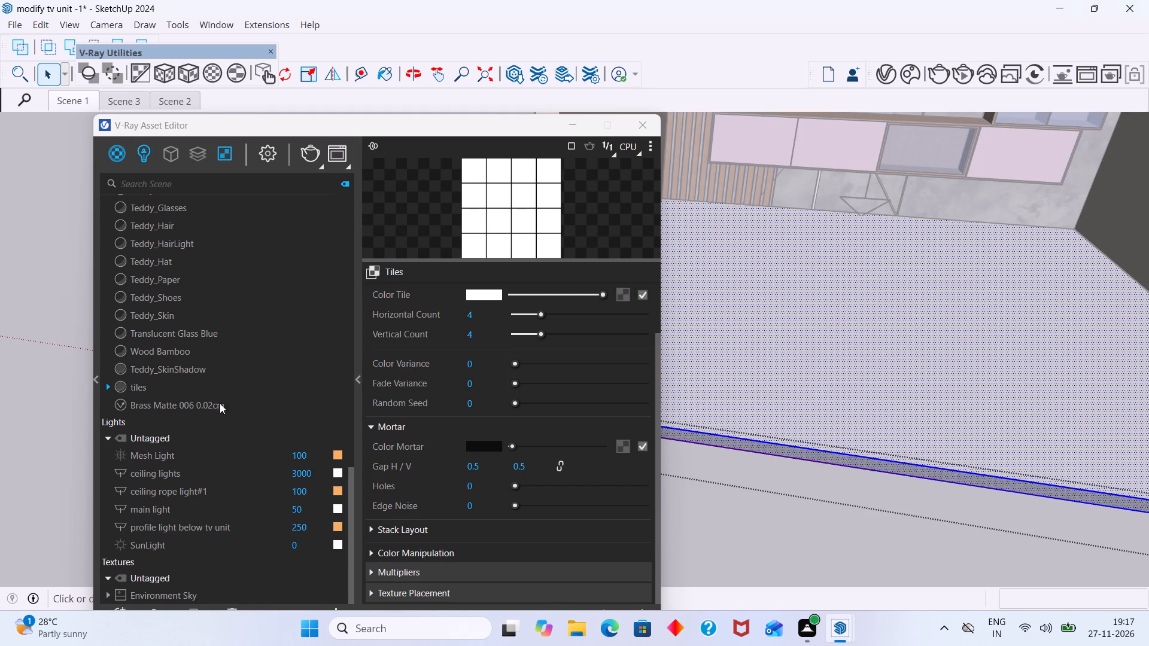
right_click(213, 385)
click(261, 415)
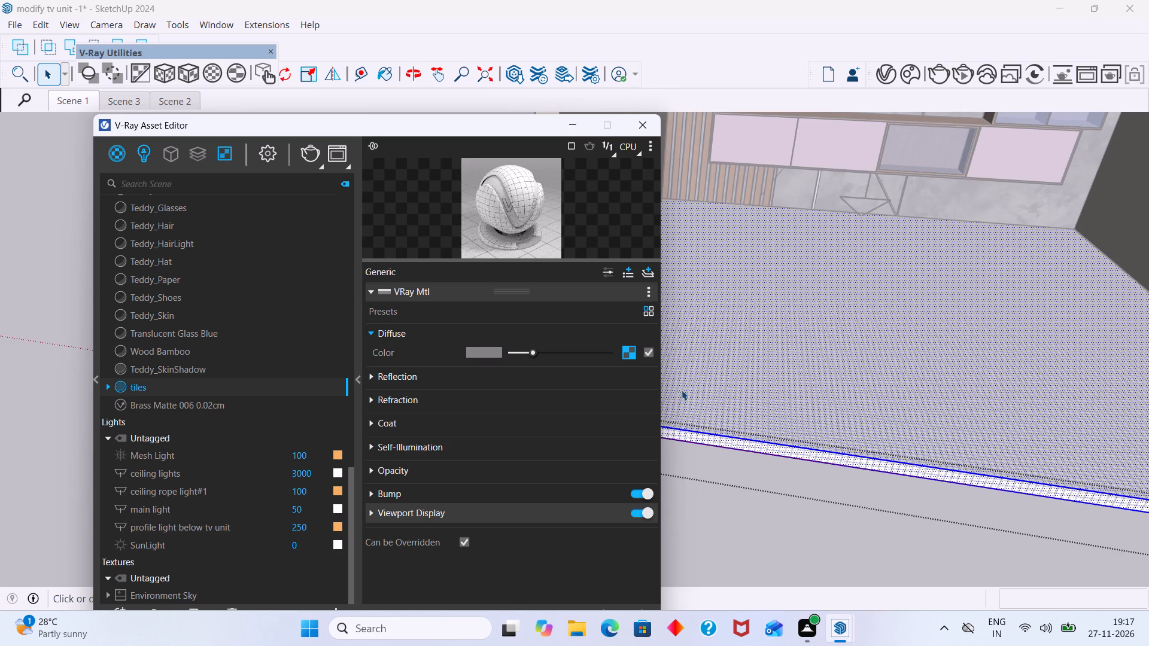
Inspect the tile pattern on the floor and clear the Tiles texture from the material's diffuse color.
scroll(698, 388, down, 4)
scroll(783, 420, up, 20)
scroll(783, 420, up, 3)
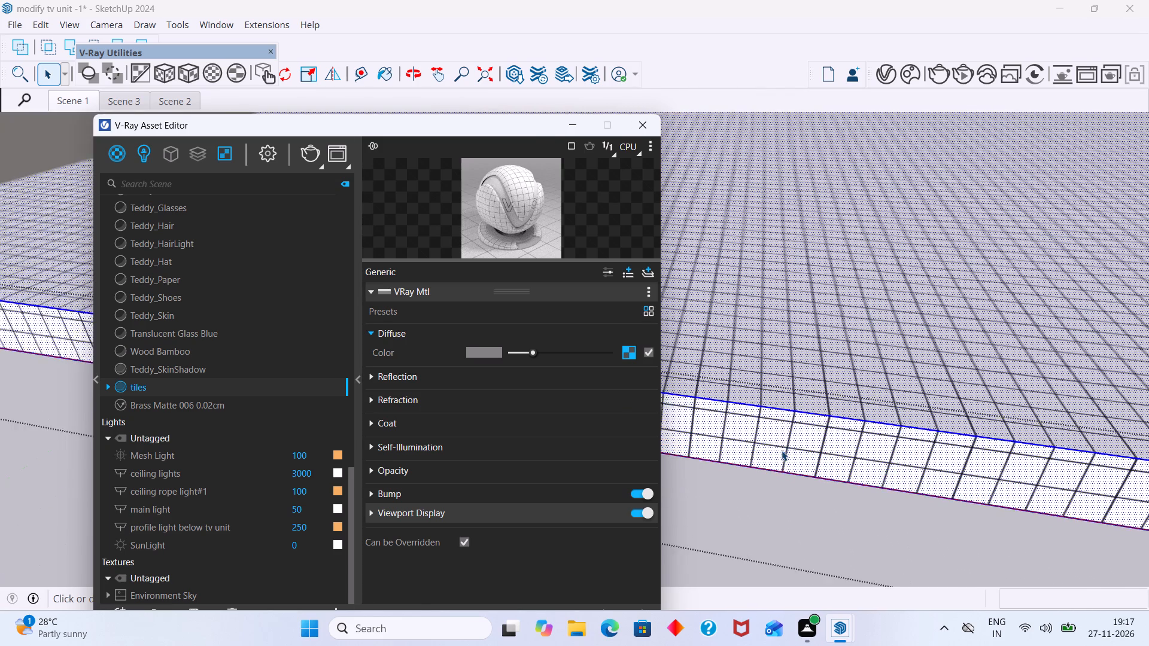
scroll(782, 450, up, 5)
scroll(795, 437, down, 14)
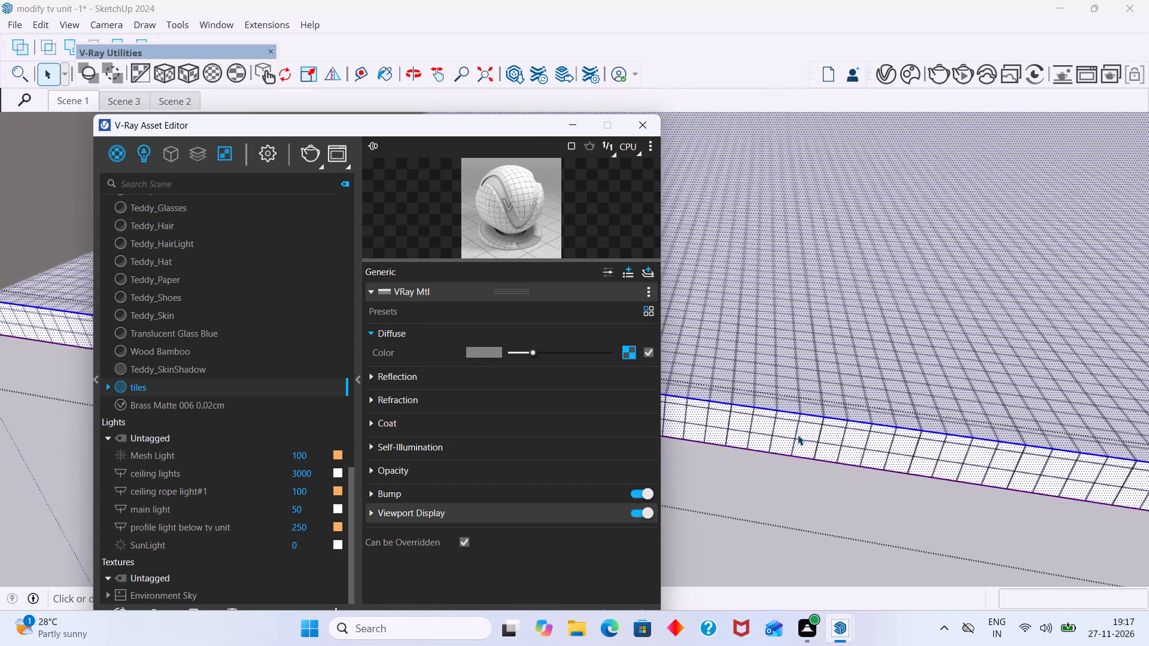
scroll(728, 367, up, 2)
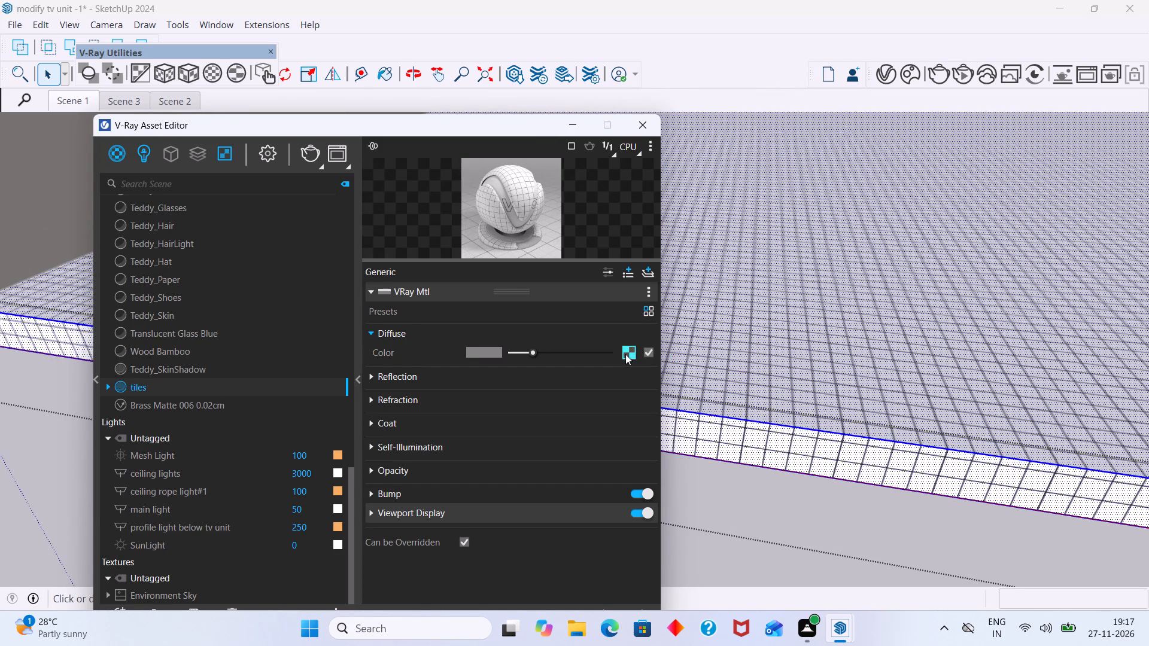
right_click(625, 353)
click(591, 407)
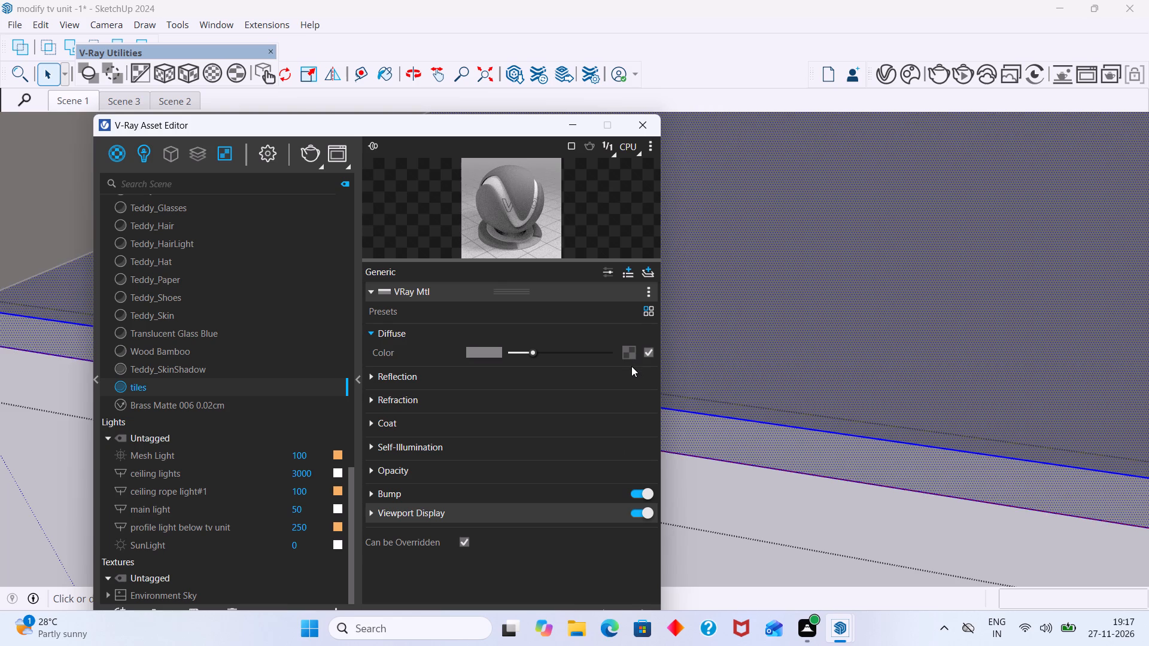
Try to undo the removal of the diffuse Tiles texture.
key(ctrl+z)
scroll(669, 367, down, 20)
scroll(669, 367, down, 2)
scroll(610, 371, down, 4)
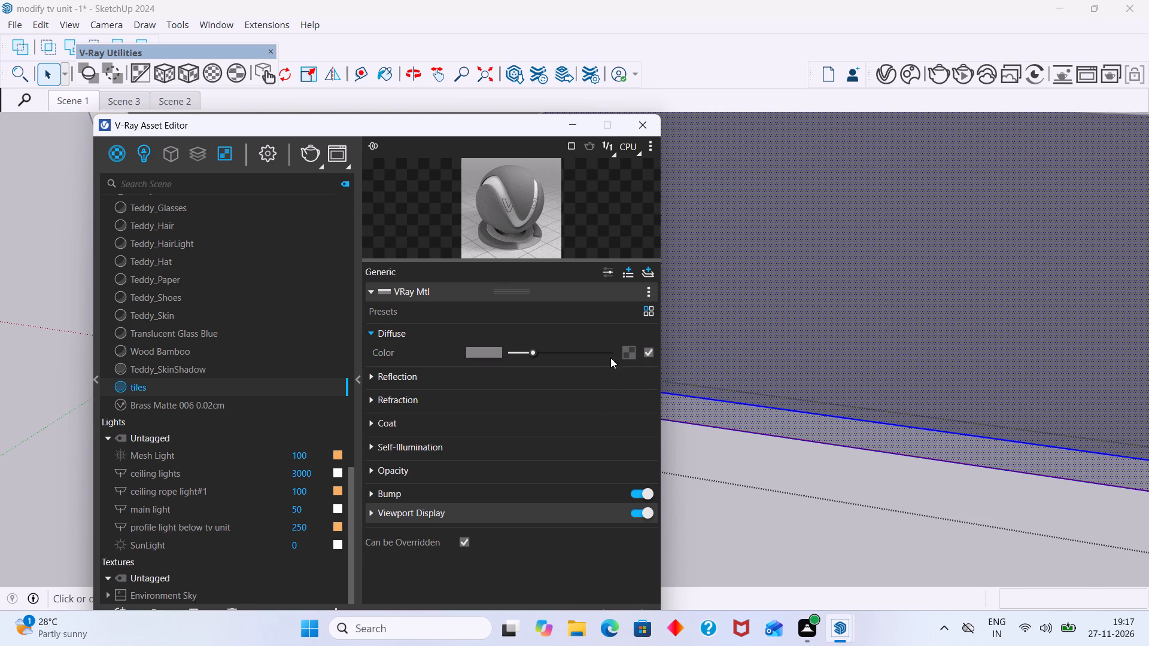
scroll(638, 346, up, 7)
Set the tiles material's diffuse color to near-white, with R 1, G 0.976 and B 0.976.
drag(536, 351, 621, 358)
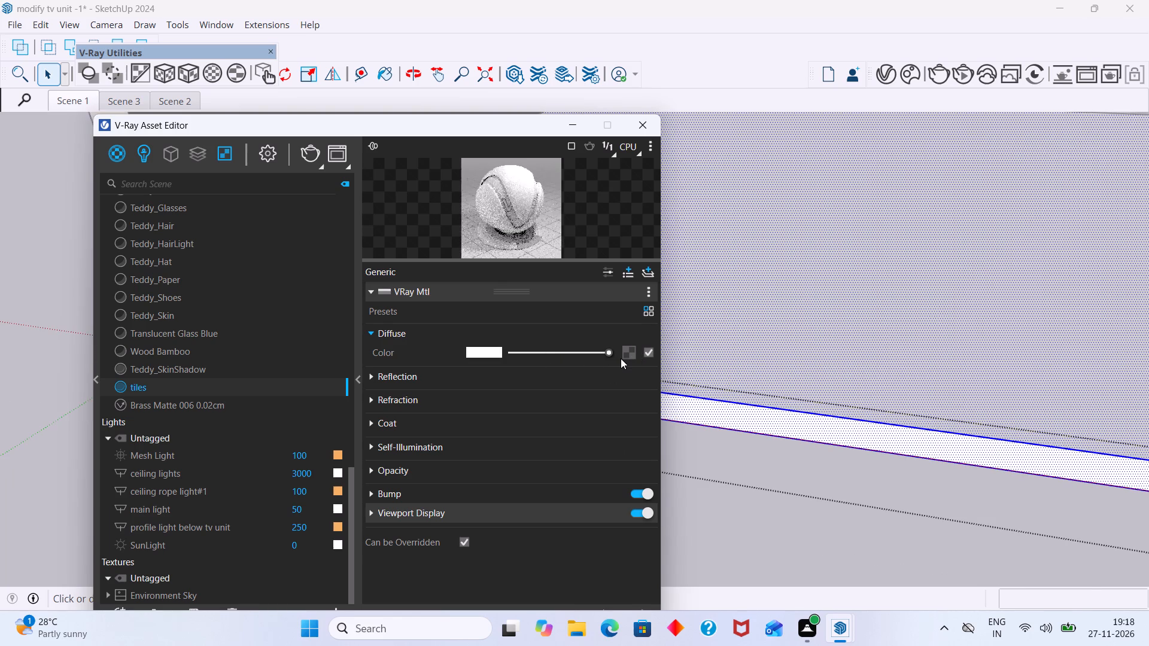
drag(621, 358, 542, 359)
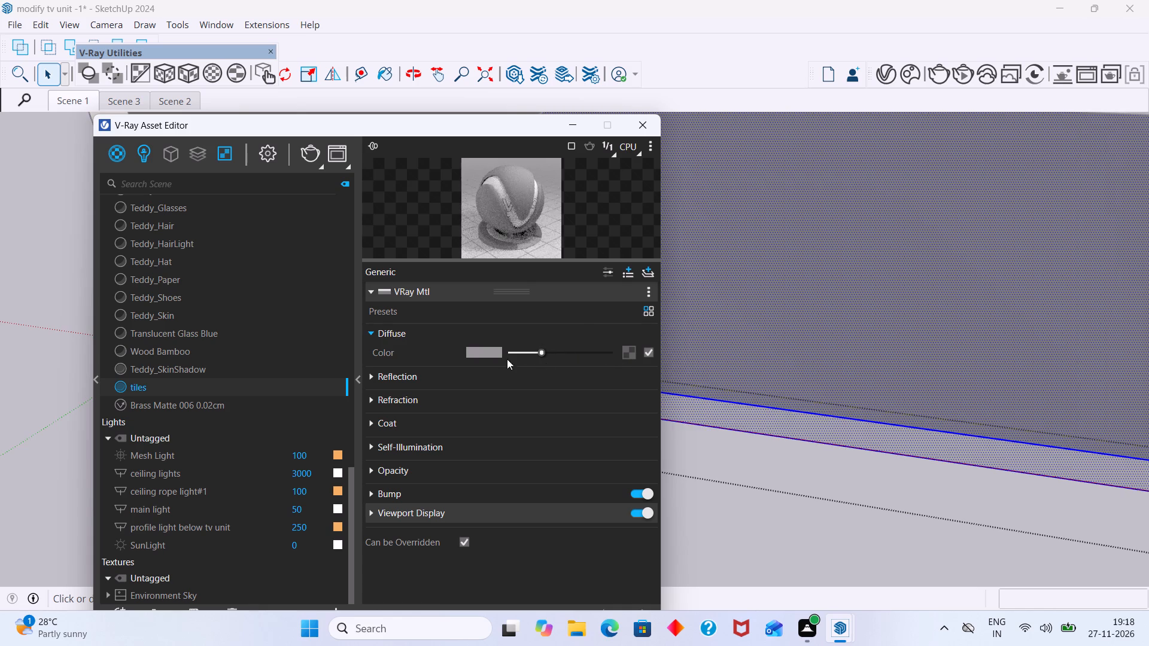
click(480, 349)
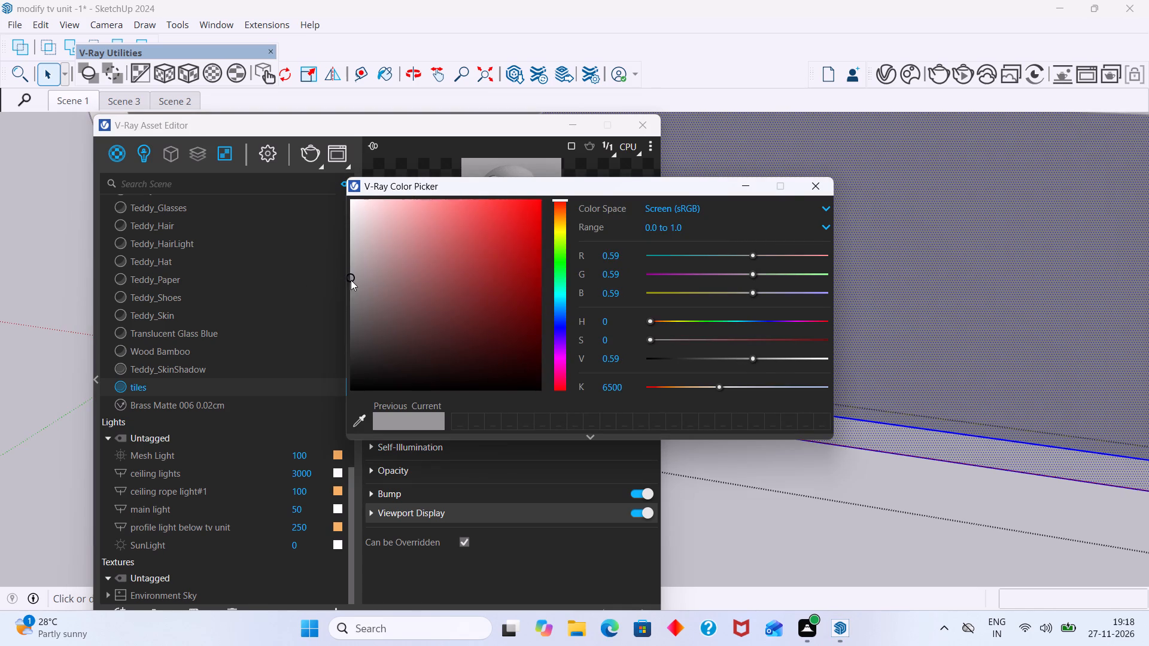
drag(351, 280, 355, 197)
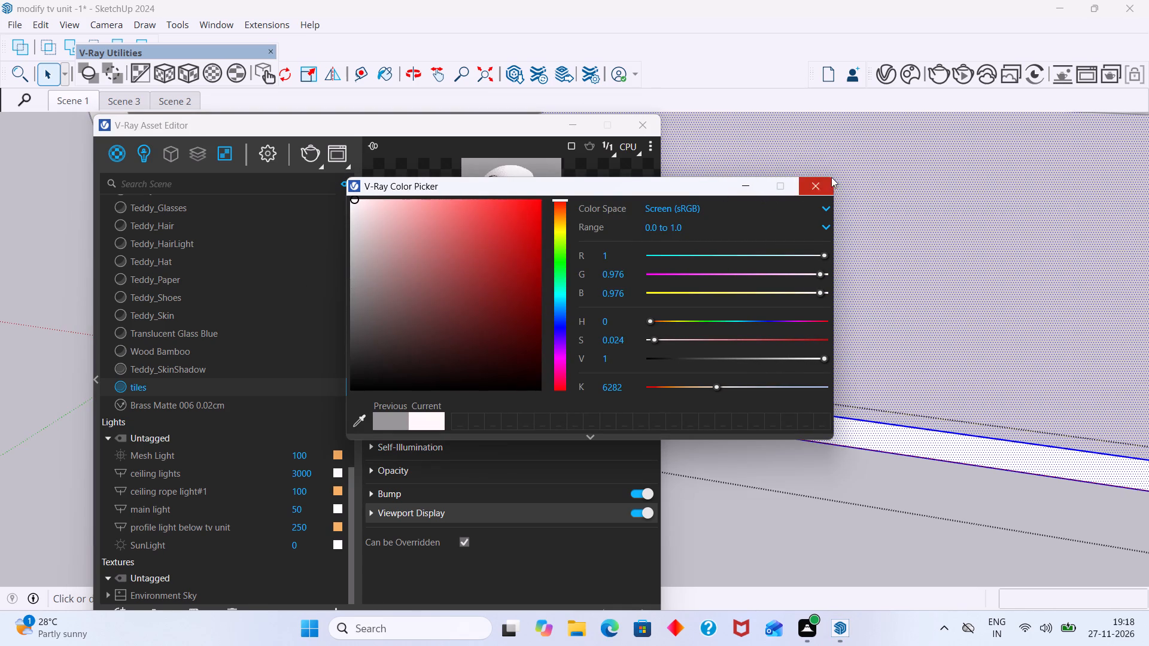
click(832, 176)
click(820, 193)
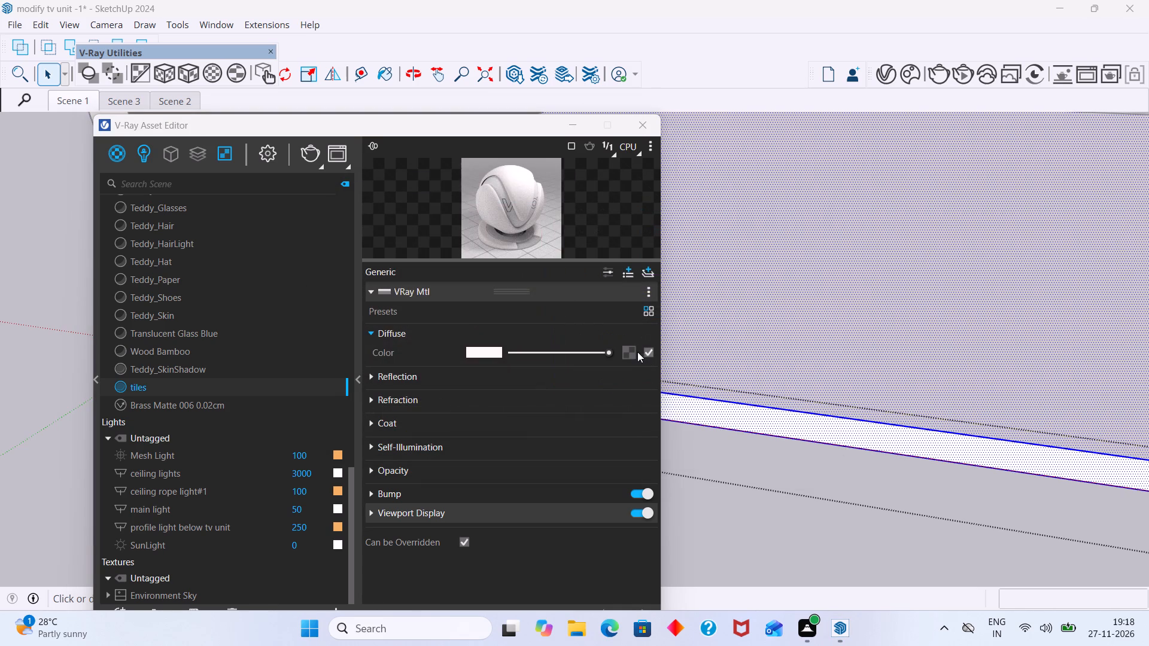
Assign a new Tiles texture to the diffuse color of the tiles material.
right_click(633, 350)
click(631, 351)
right_click(631, 351)
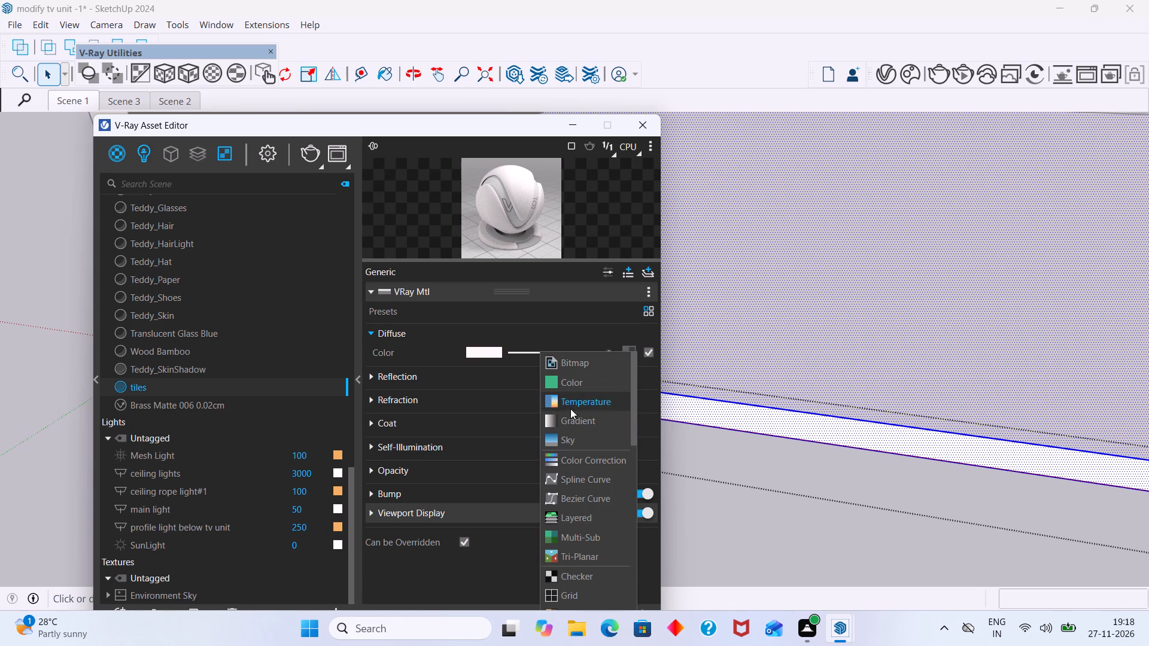
scroll(574, 423, down, 4)
scroll(595, 542, down, 1)
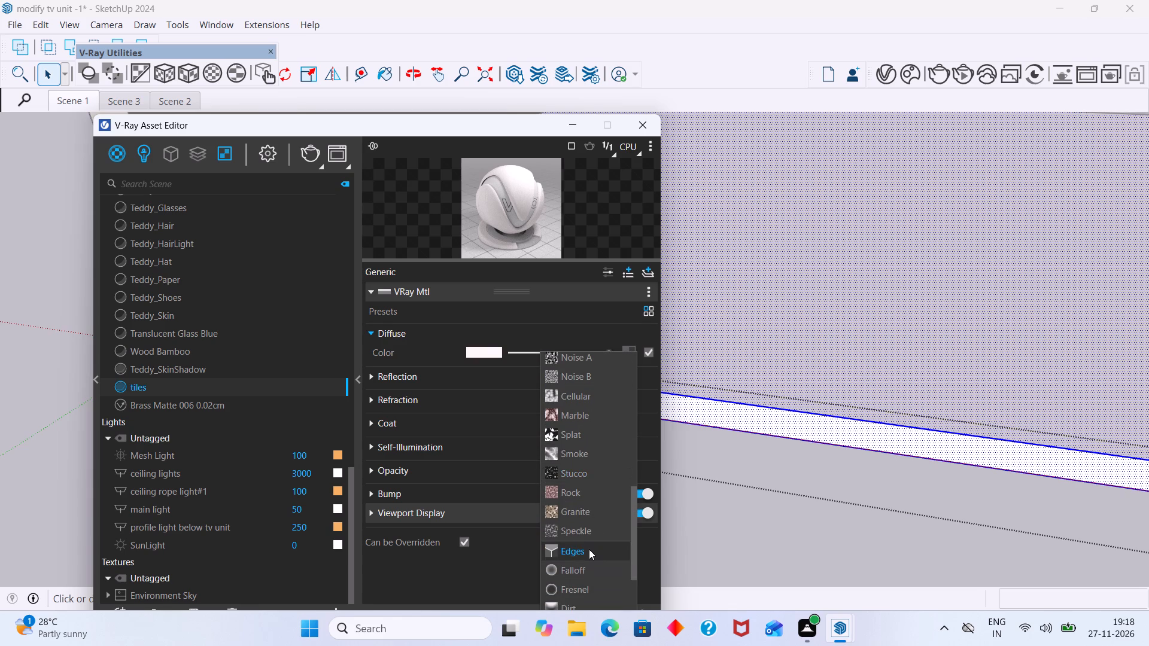
scroll(572, 529, down, 2)
scroll(548, 430, up, 3)
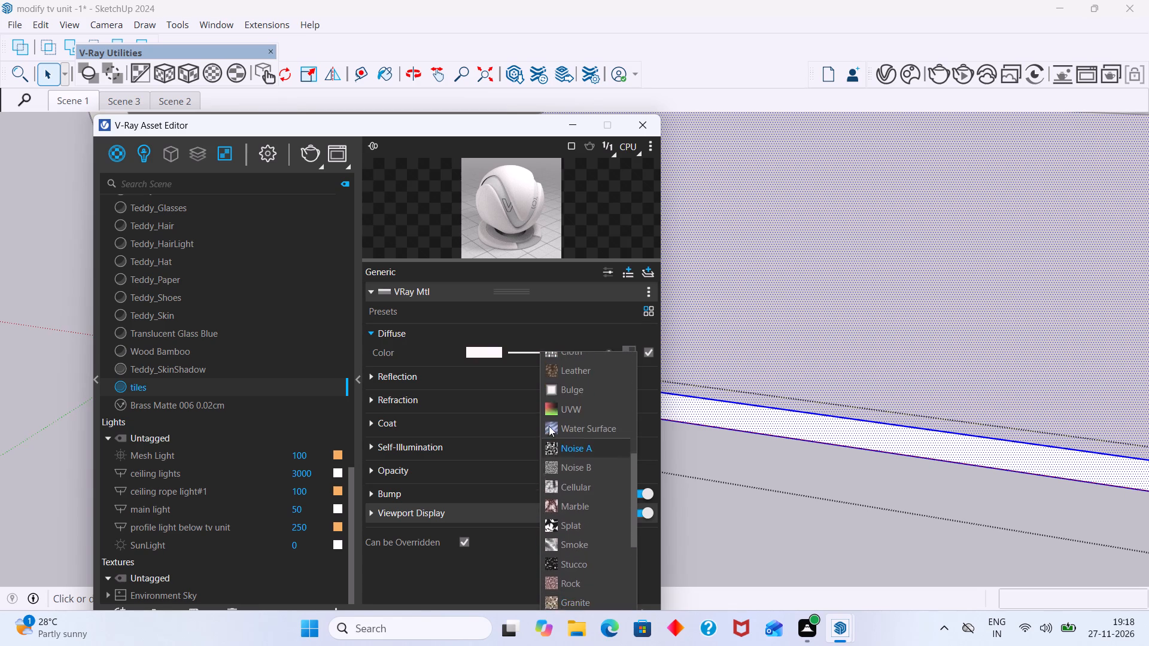
click(586, 380)
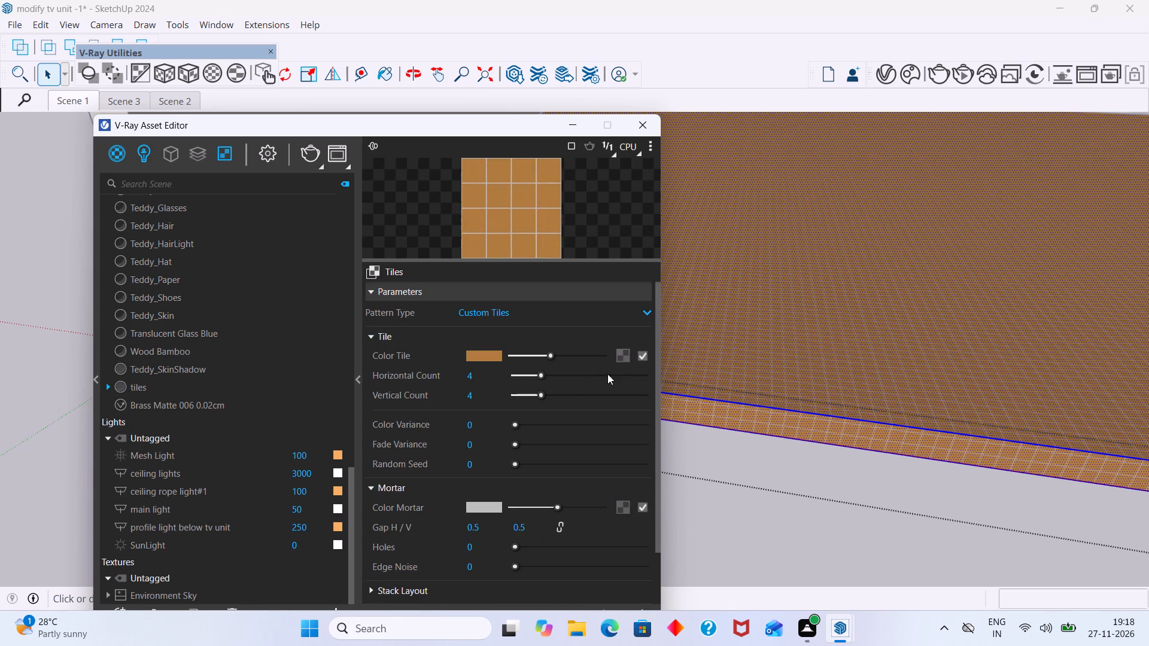
Set the Tiles texture's tile color to near-white, with R 1, G 0.989 and B 0.976.
scroll(581, 412, down, 1)
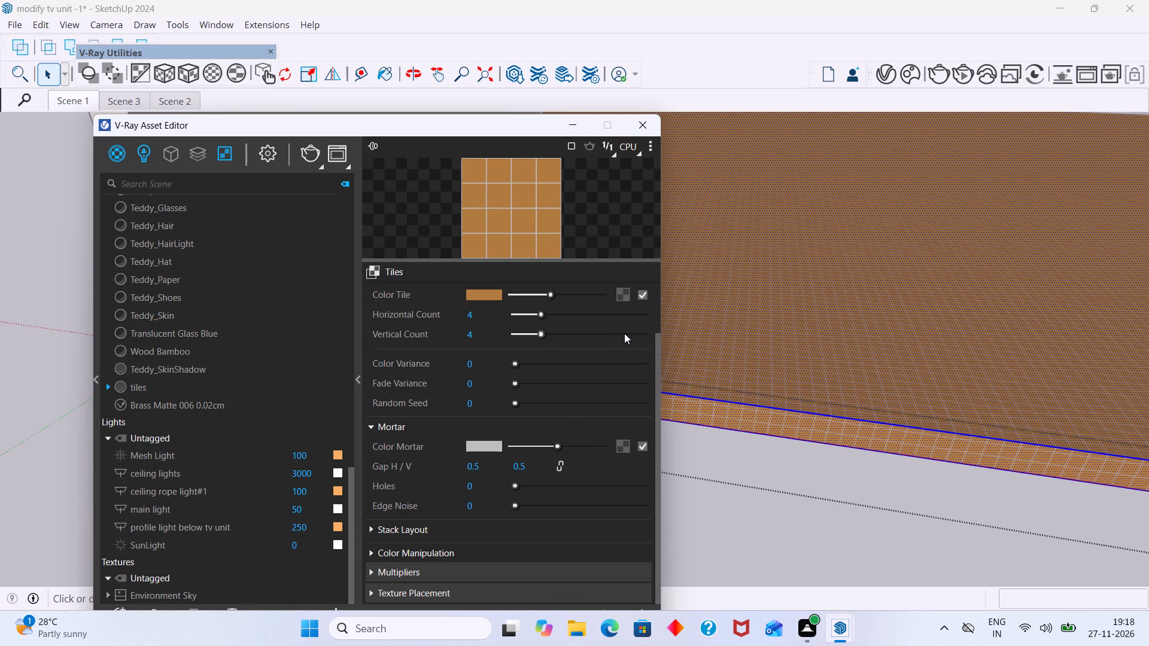
click(481, 294)
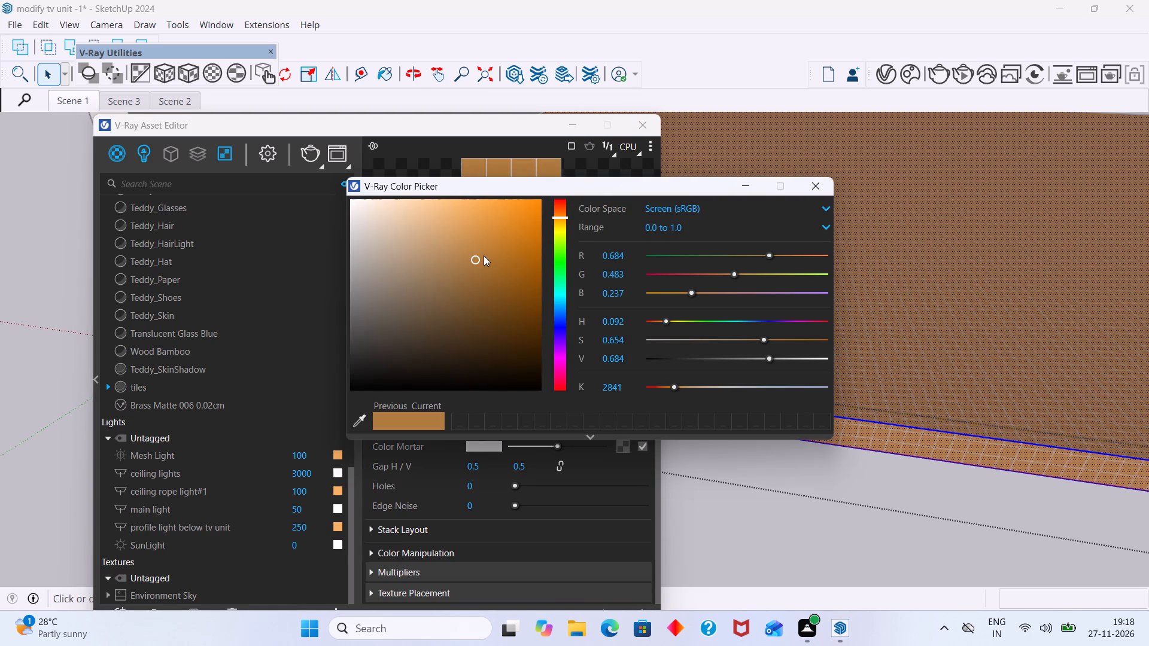
drag(479, 260, 355, 196)
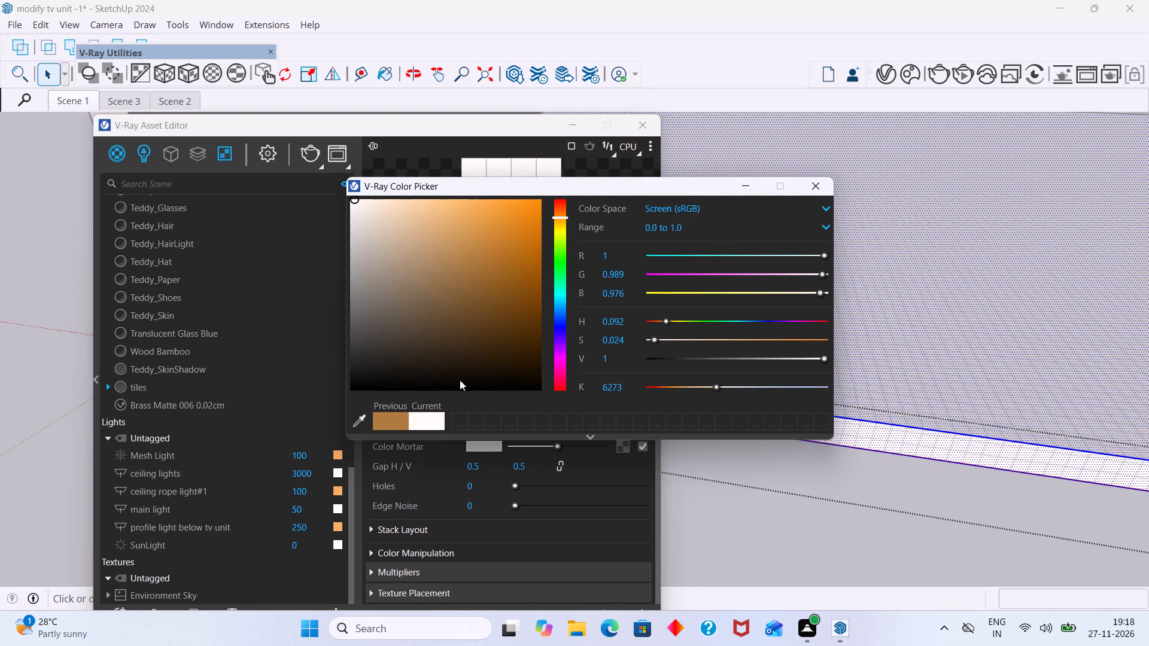
Set the Tiles texture's mortar color to near-black, with R 0.027, G 0.026 and B 0.026.
drag(554, 190, 870, 325)
click(482, 441)
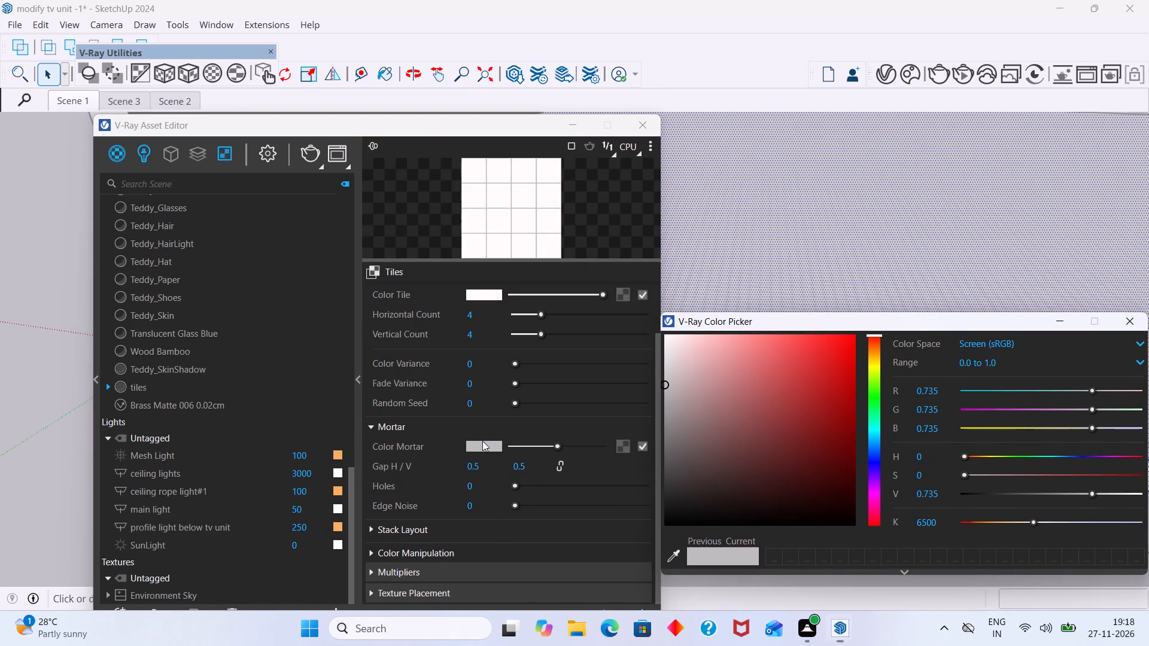
drag(669, 385, 668, 528)
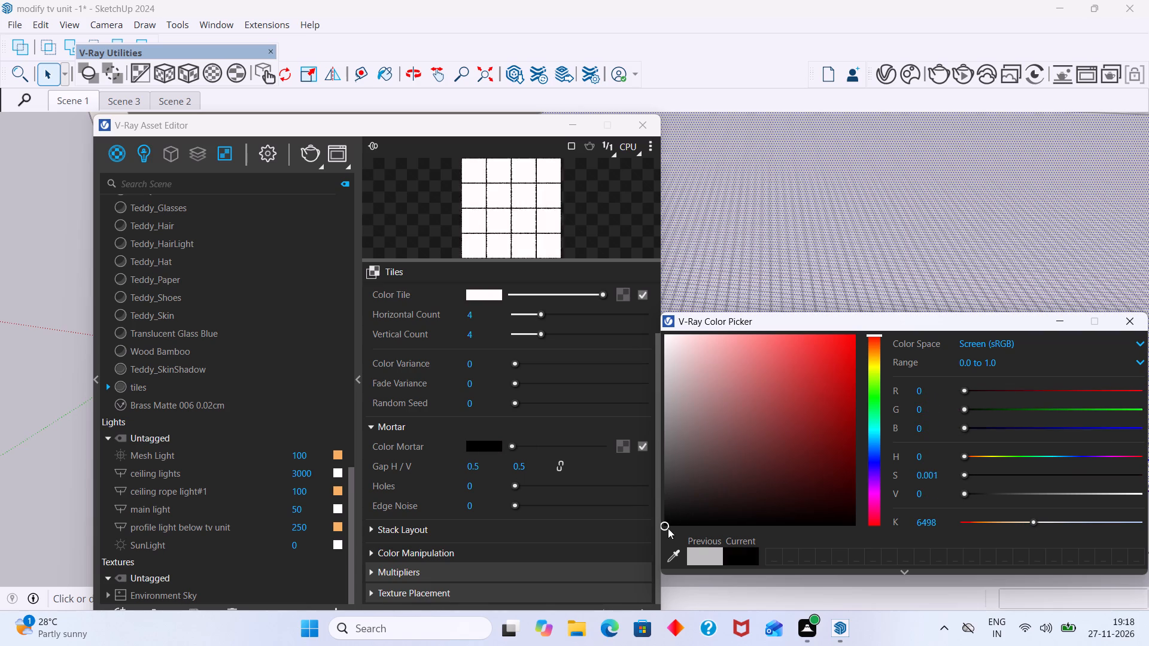
drag(668, 528, 668, 521)
Map the tile color with a Bitmap of the white and gold marble image WhatsApp Image 2026-11-18 at 10.53.11 PM and close the color picker.
drag(801, 326, 914, 413)
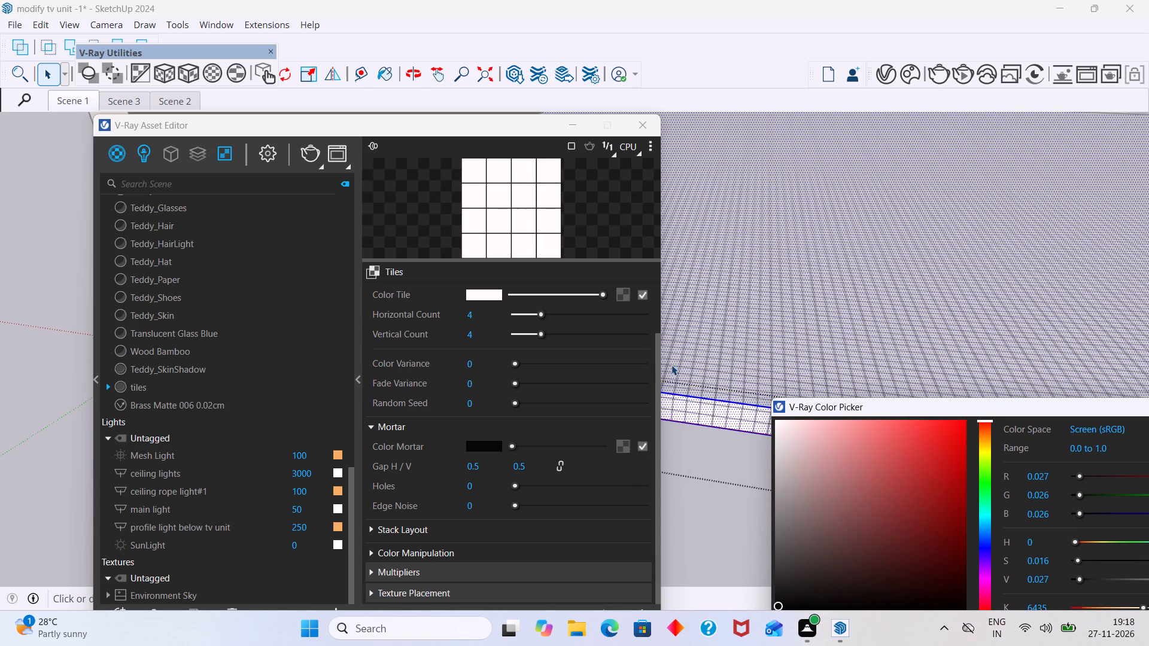
click(625, 293)
click(585, 306)
scroll(546, 327, down, 2)
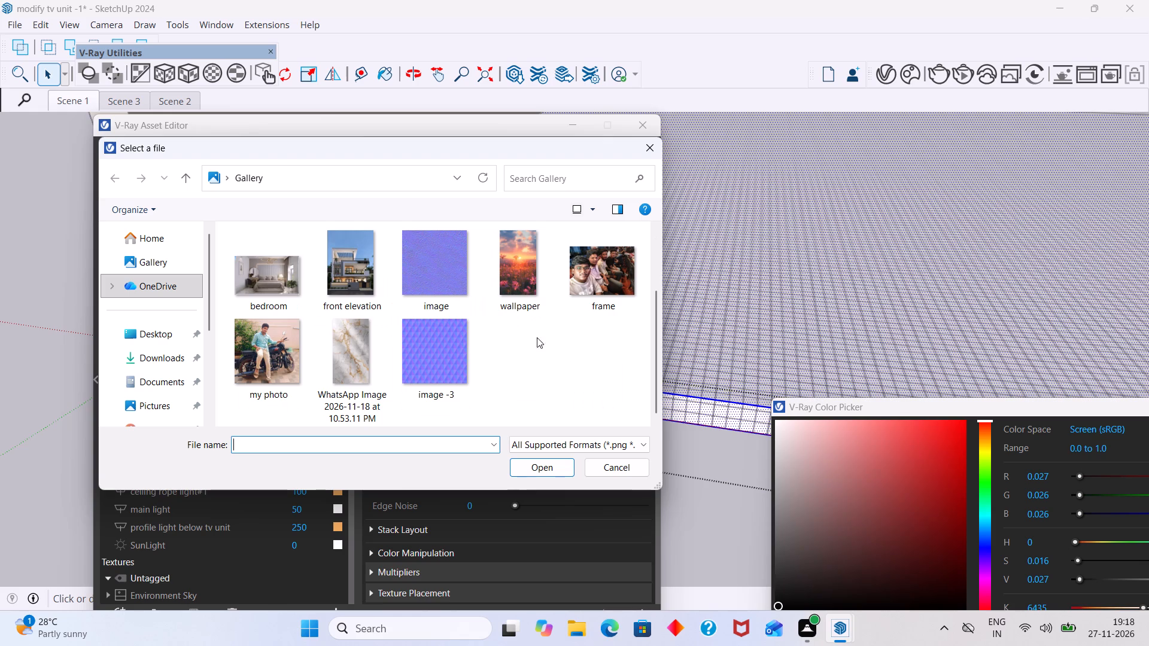
click(349, 359)
click(531, 466)
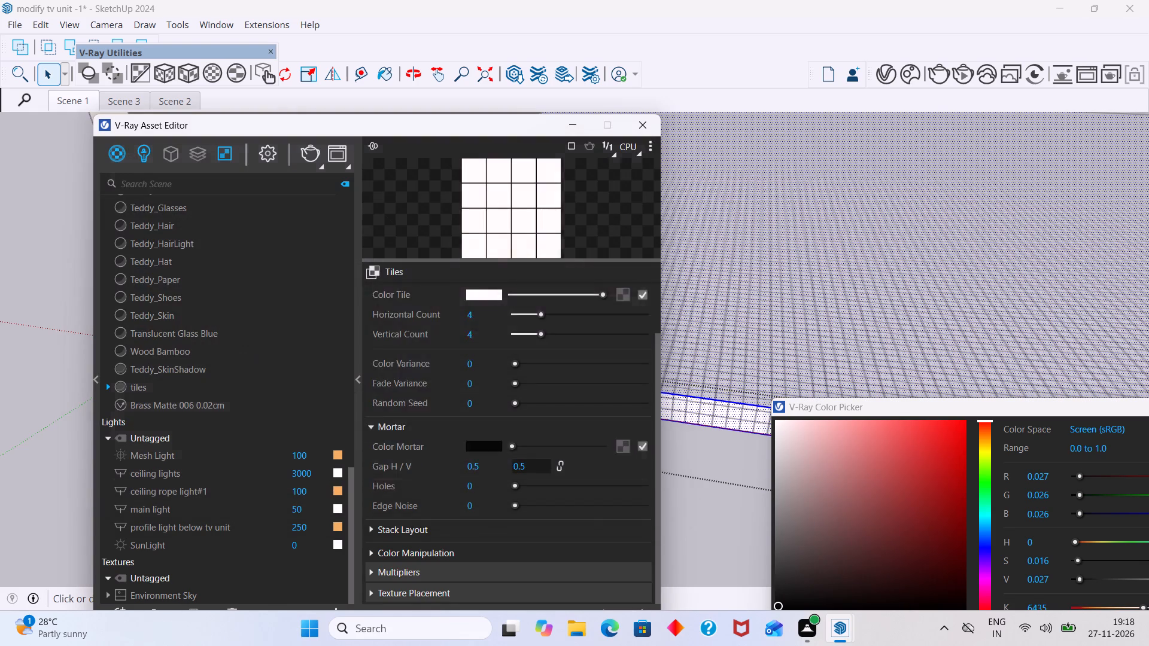
scroll(732, 358, up, 1)
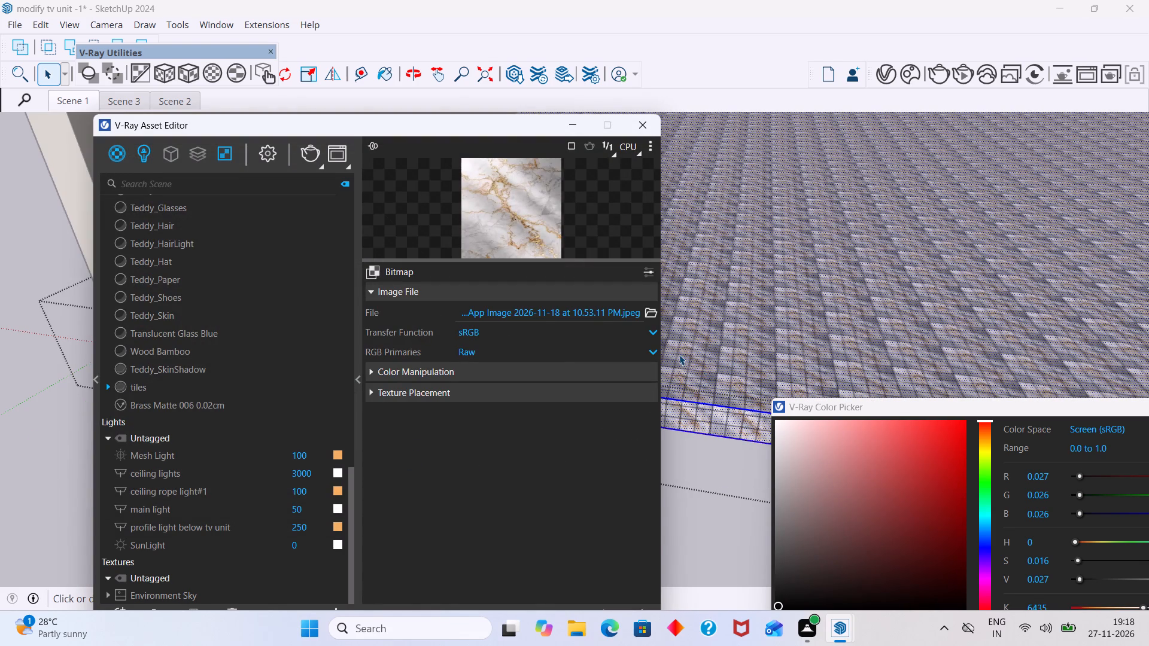
shift+middle_drag(695, 333, 574, 330)
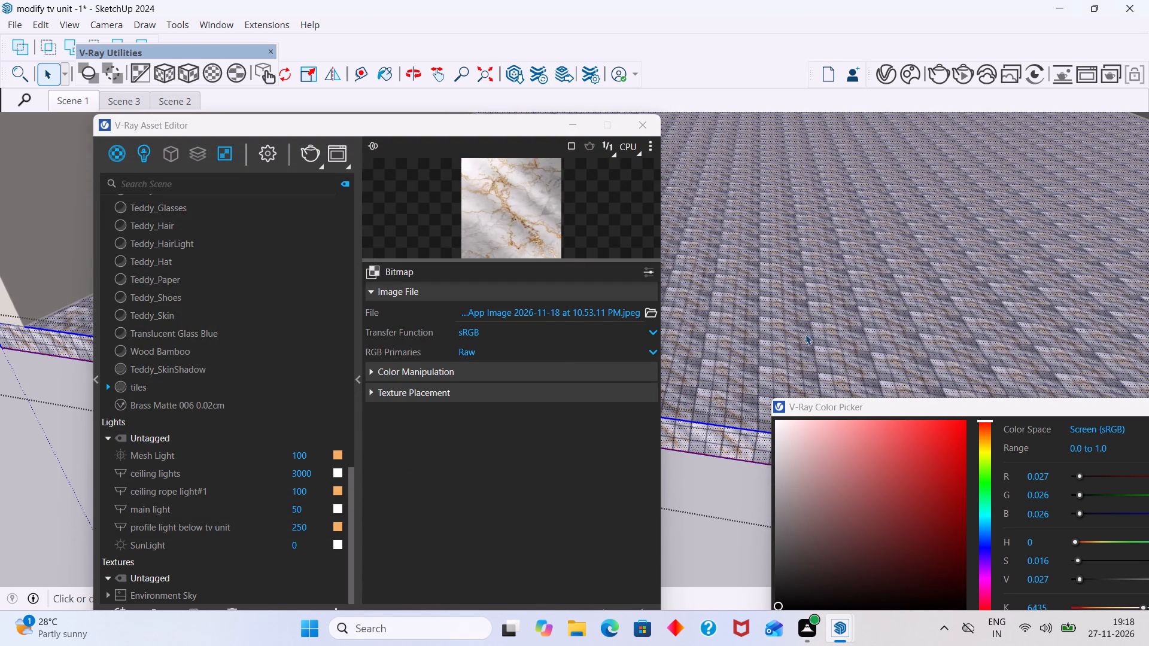
drag(908, 410, 662, 353)
click(997, 355)
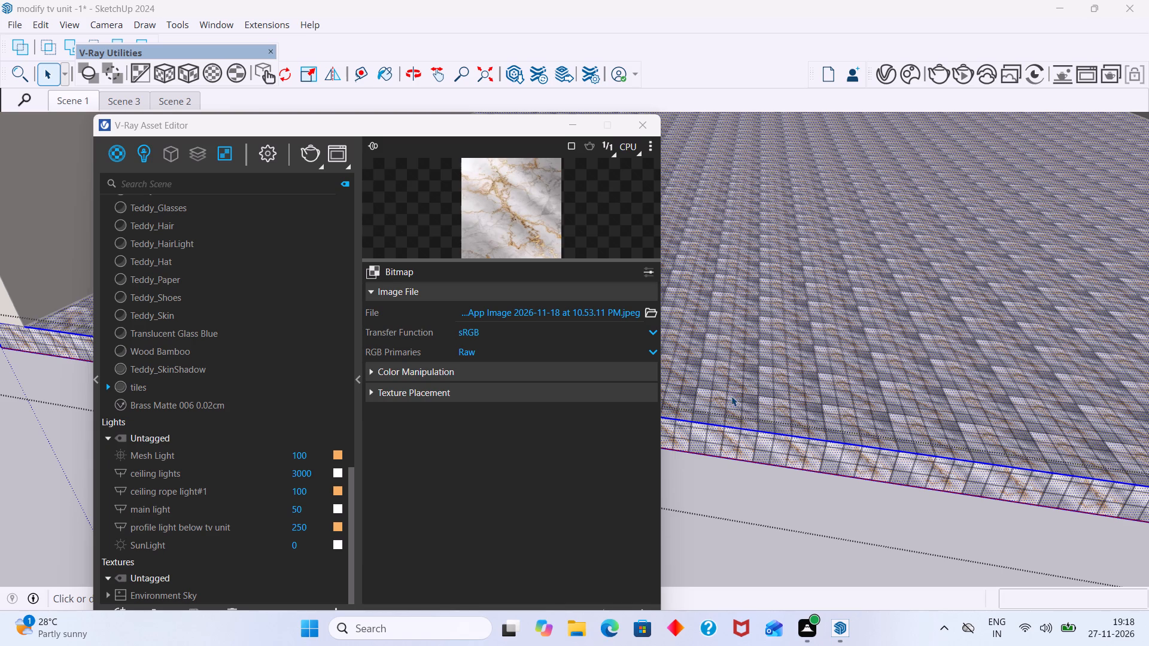
Return to the Tiles texture's parameters and set the tile Horizontal Count to 1.
drag(523, 127, 542, 36)
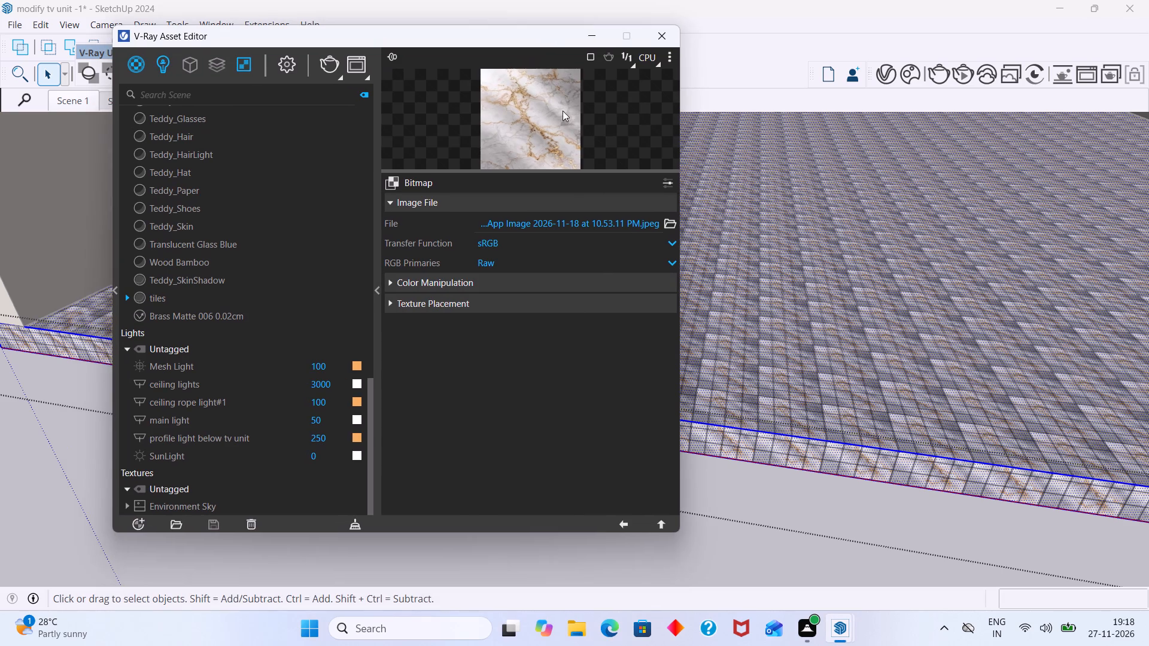
click(624, 527)
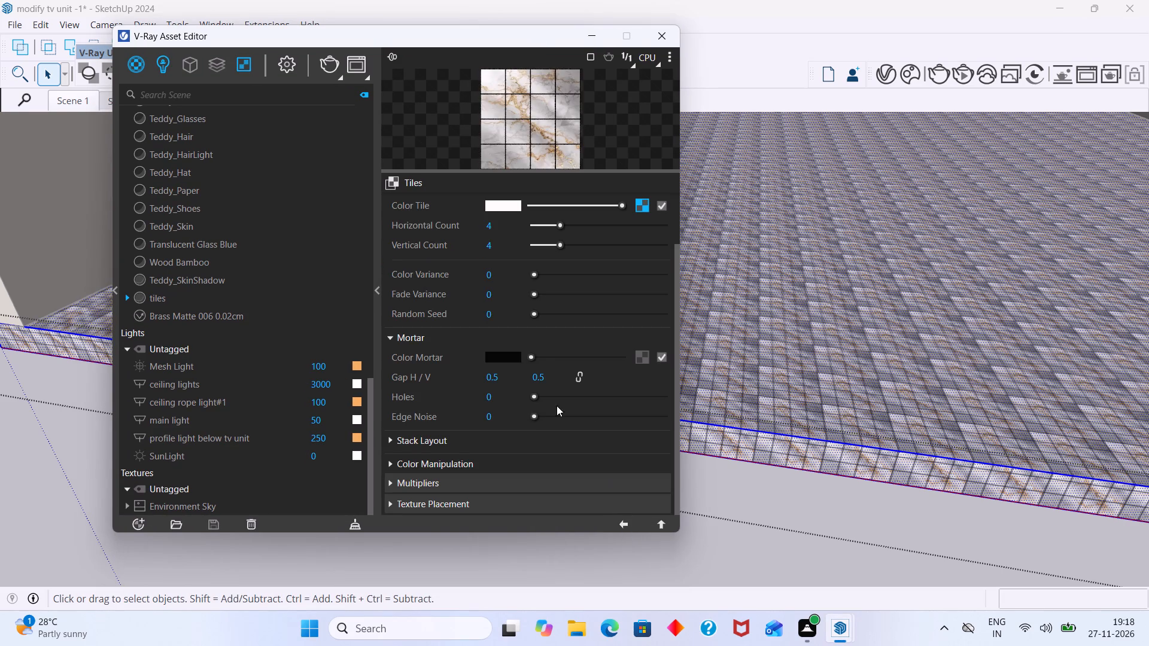
click(501, 224)
key(BackSpace)
scroll(960, 374, up, 5)
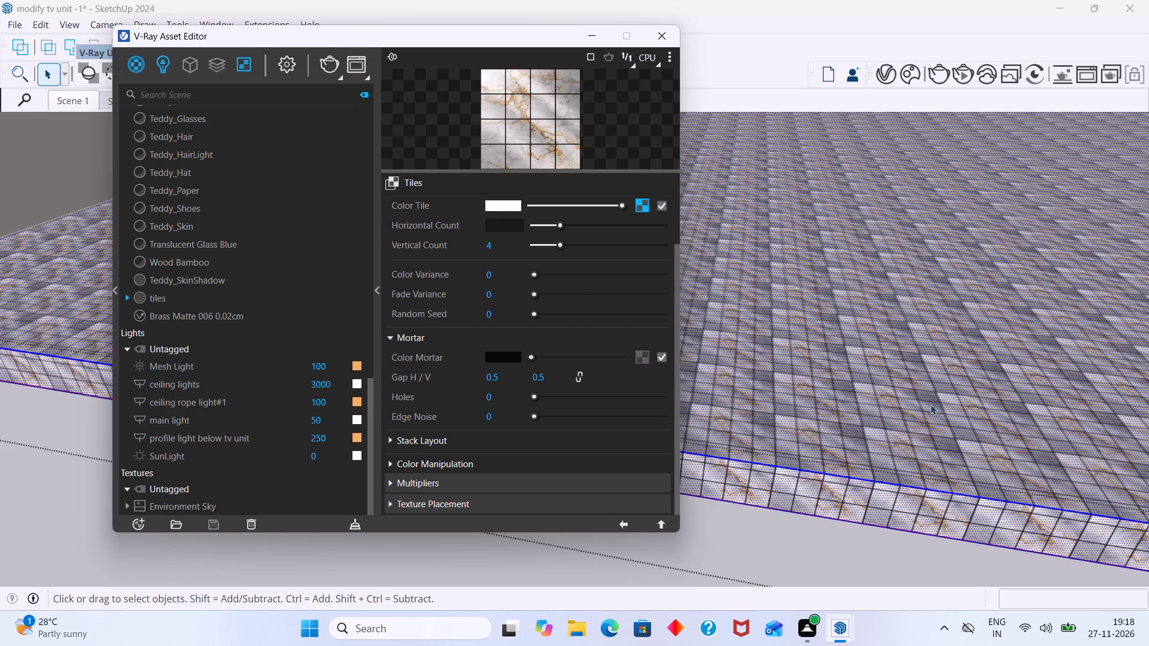
scroll(774, 465, up, 1)
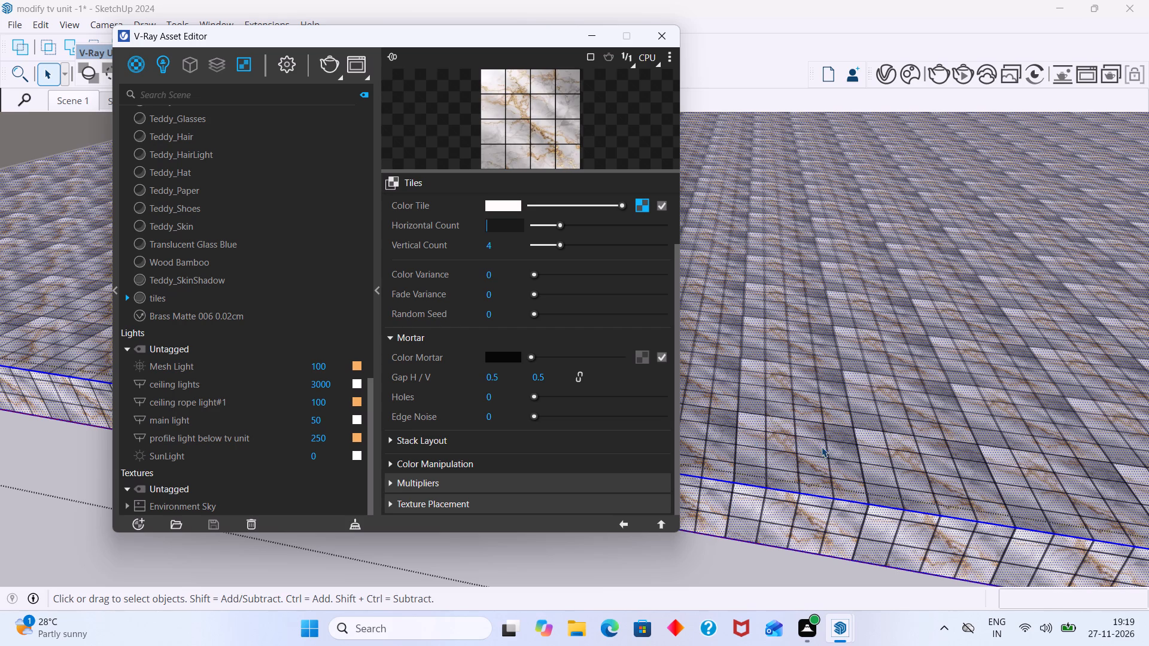
scroll(767, 445, up, 3)
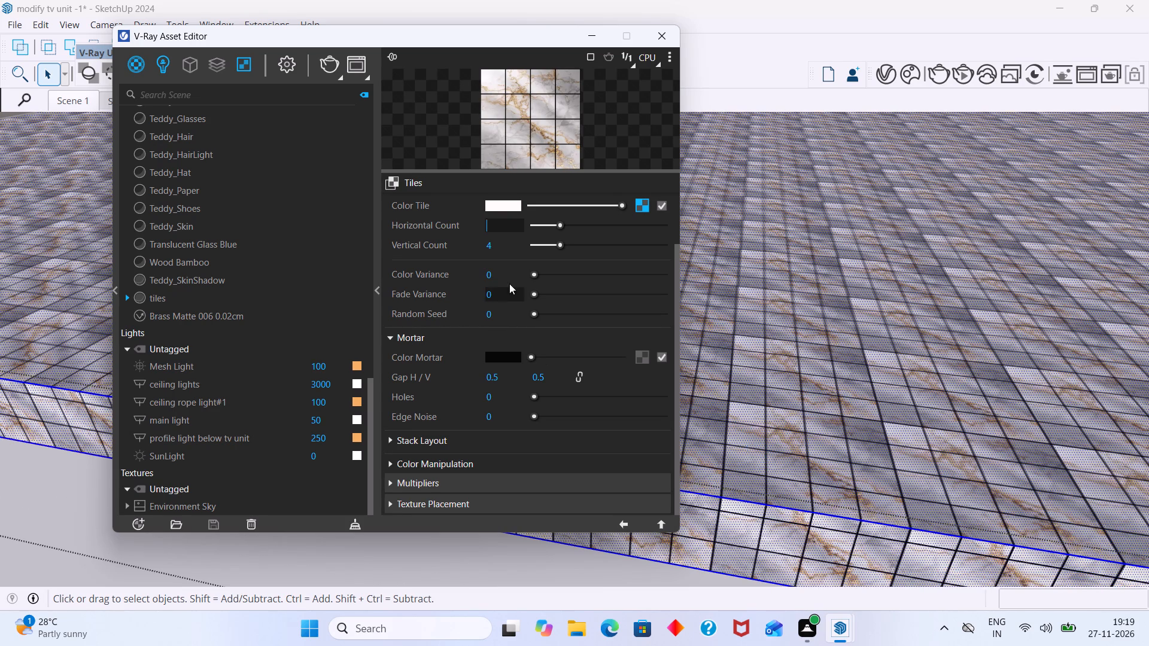
key(1)
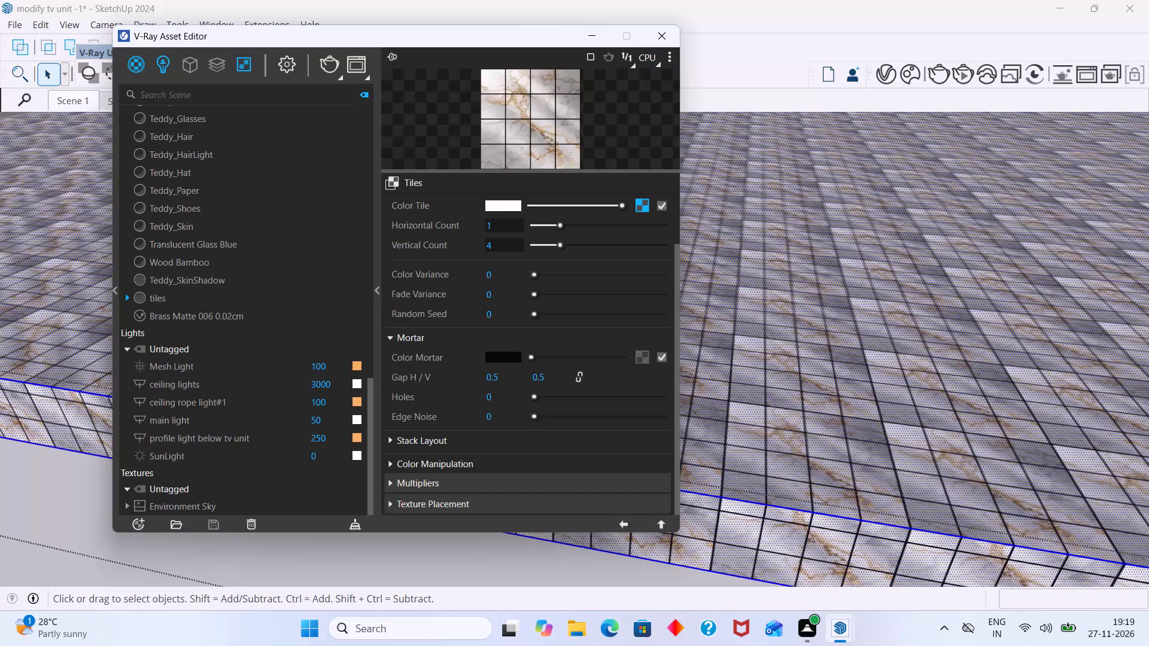
Set the tile Vertical Count to 1 and check the tile pattern on the floor slab.
click(502, 242)
key(1)
scroll(849, 484, up, 1)
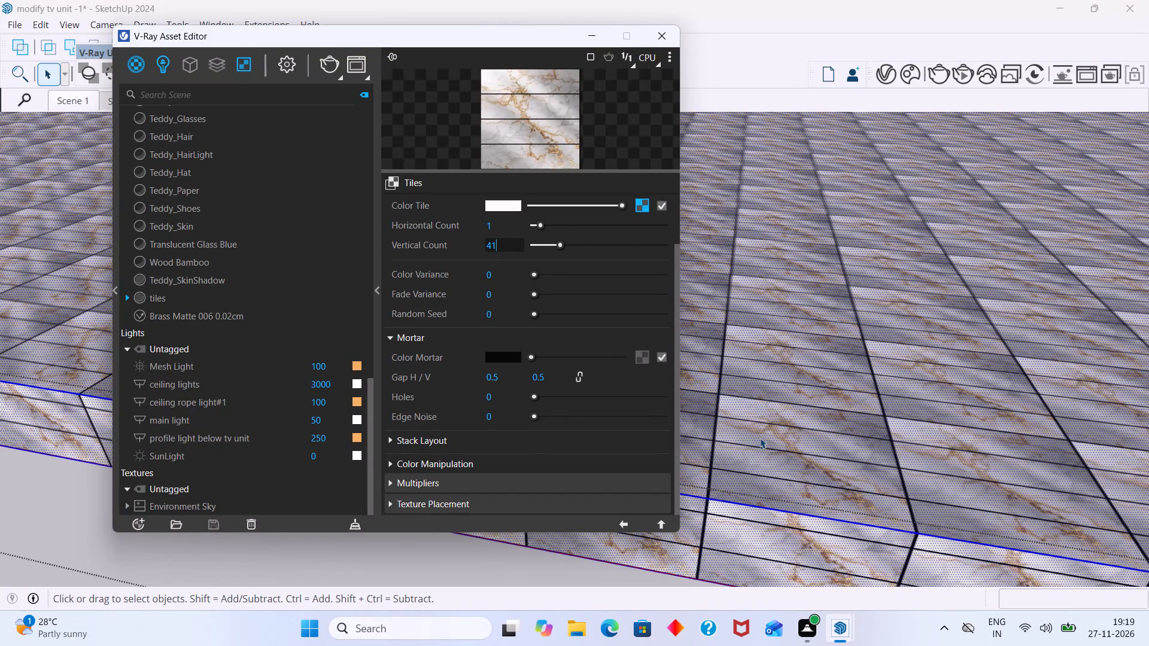
key(BackSpace)
key(BackSpace)
key(1)
scroll(817, 479, up, 2)
scroll(813, 478, down, 7)
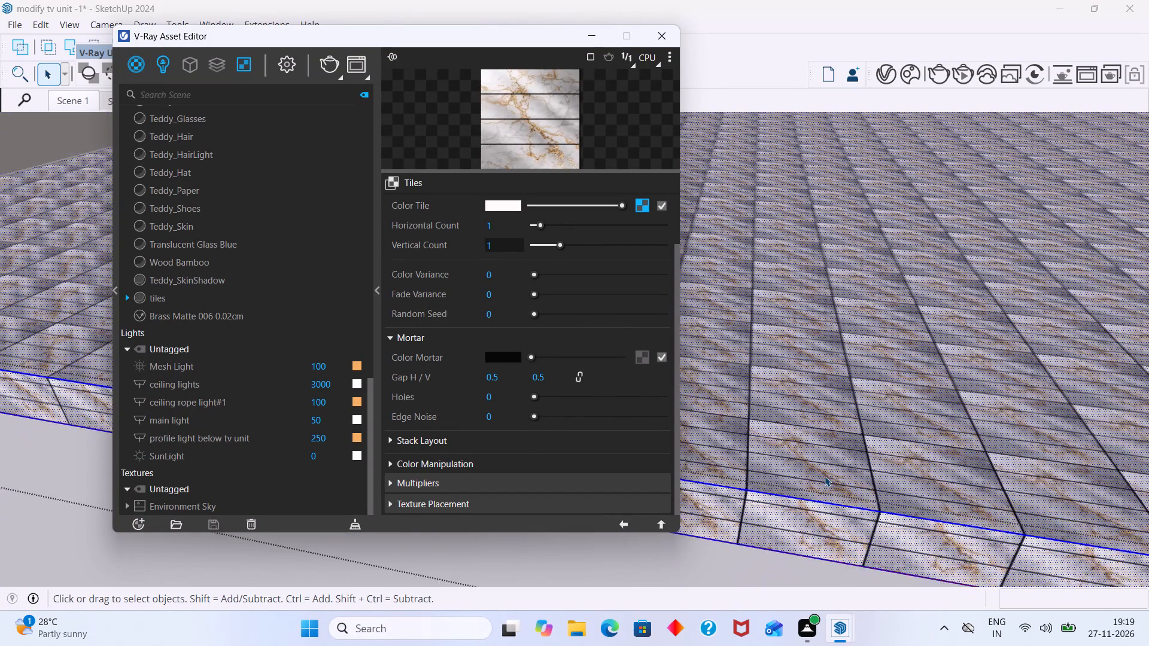
scroll(825, 476, down, 3)
scroll(517, 438, down, 2)
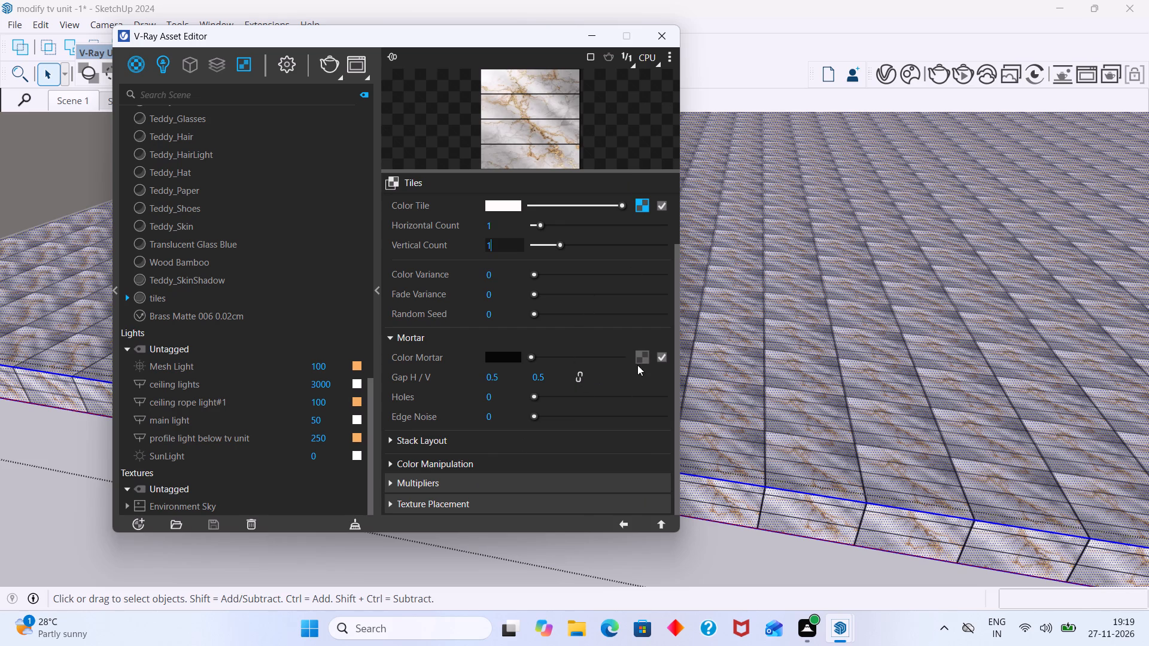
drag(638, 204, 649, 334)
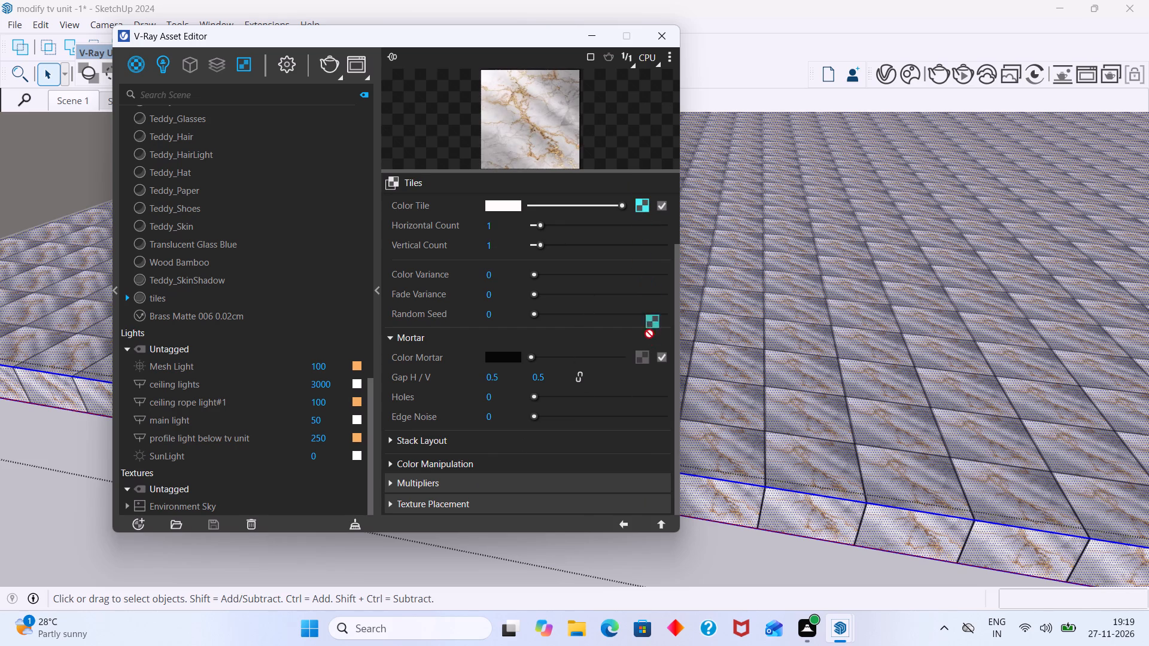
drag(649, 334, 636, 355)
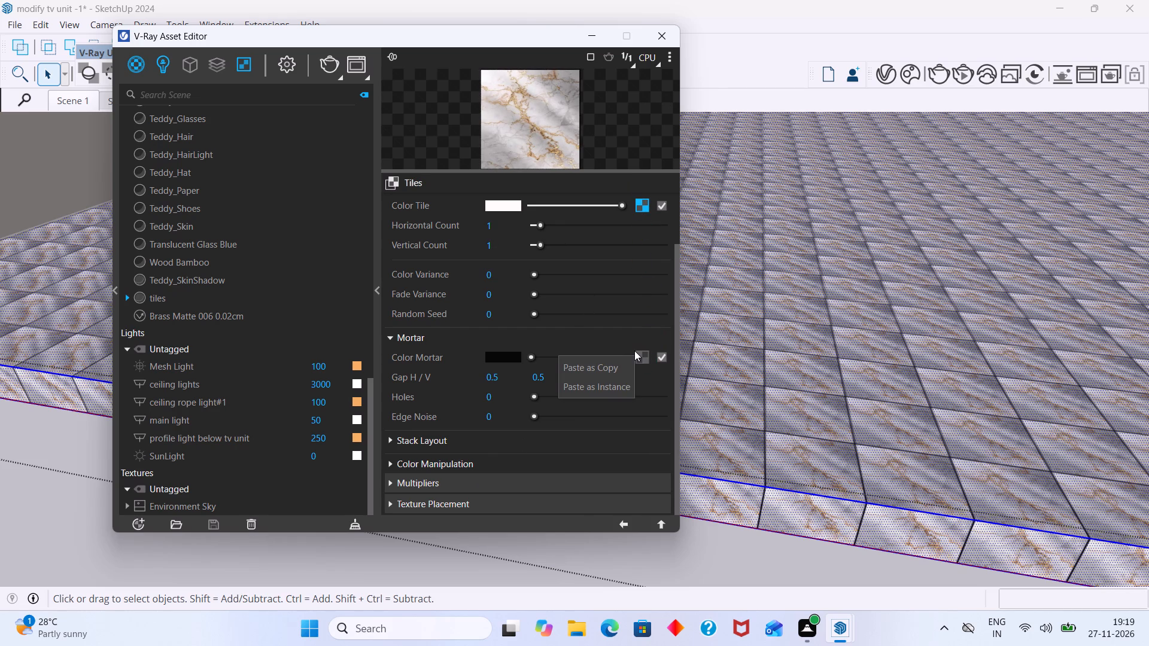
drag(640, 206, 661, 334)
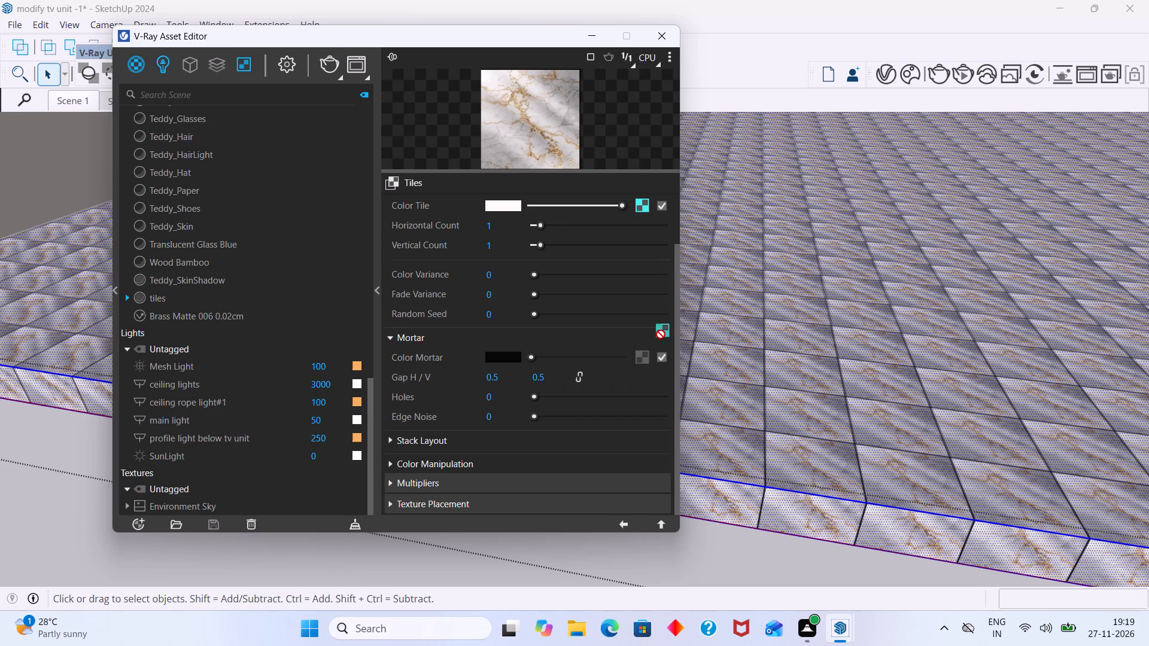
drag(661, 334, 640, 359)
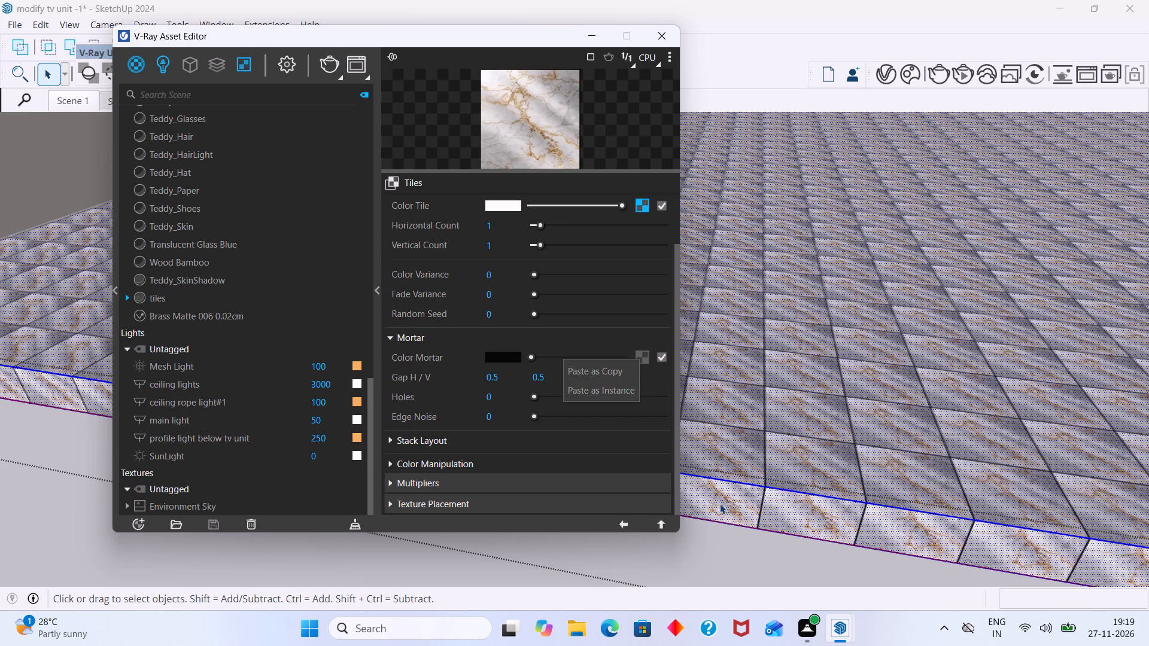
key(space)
Close the V-Ray Asset Editor and inspect the marble tile pattern across the floor slab and its front edge.
scroll(621, 270, down, 15)
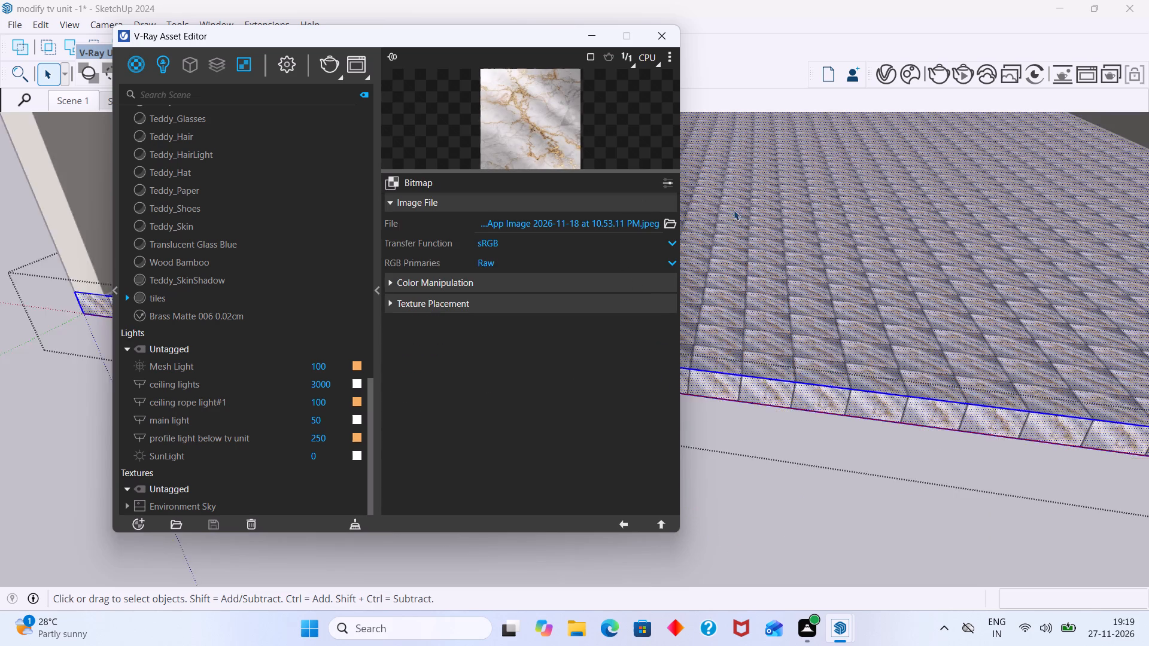
scroll(734, 210, down, 6)
key(b)
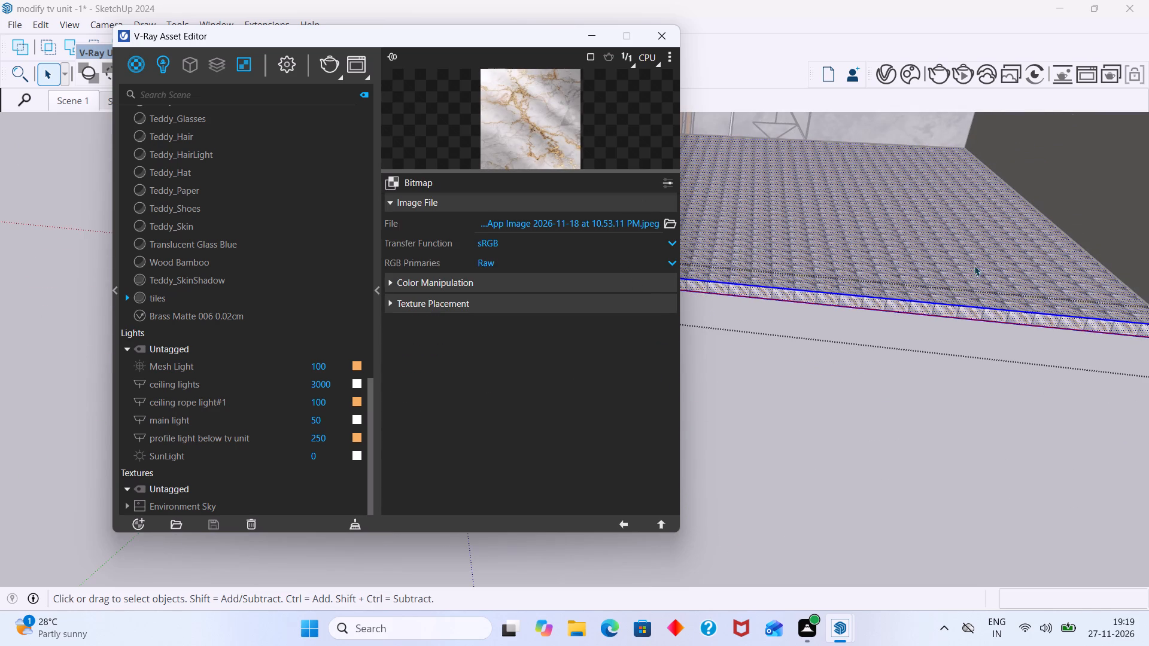
click(670, 37)
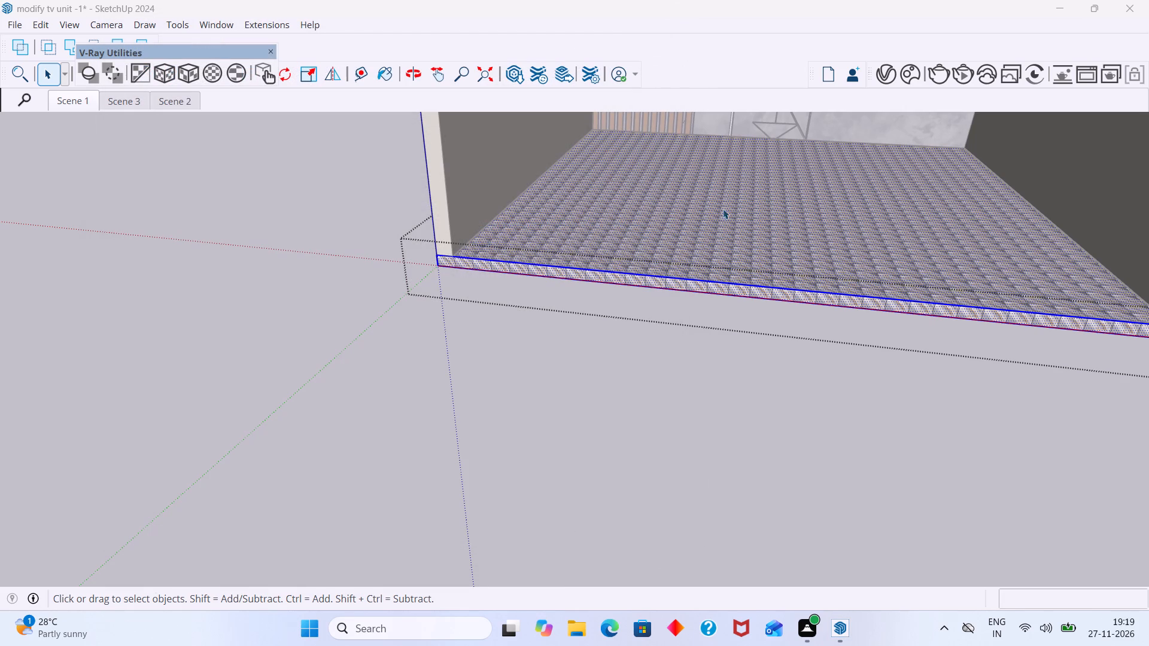
key(b)
scroll(749, 277, down, 3)
shift+middle_drag(738, 275, 521, 279)
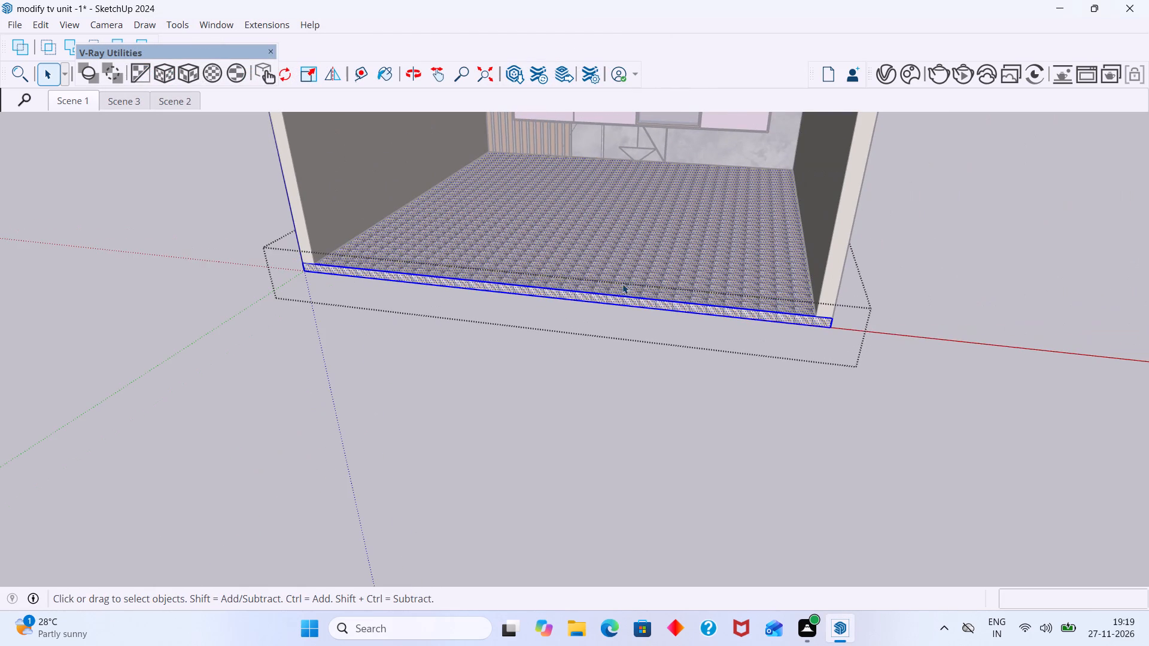
scroll(704, 294, up, 9)
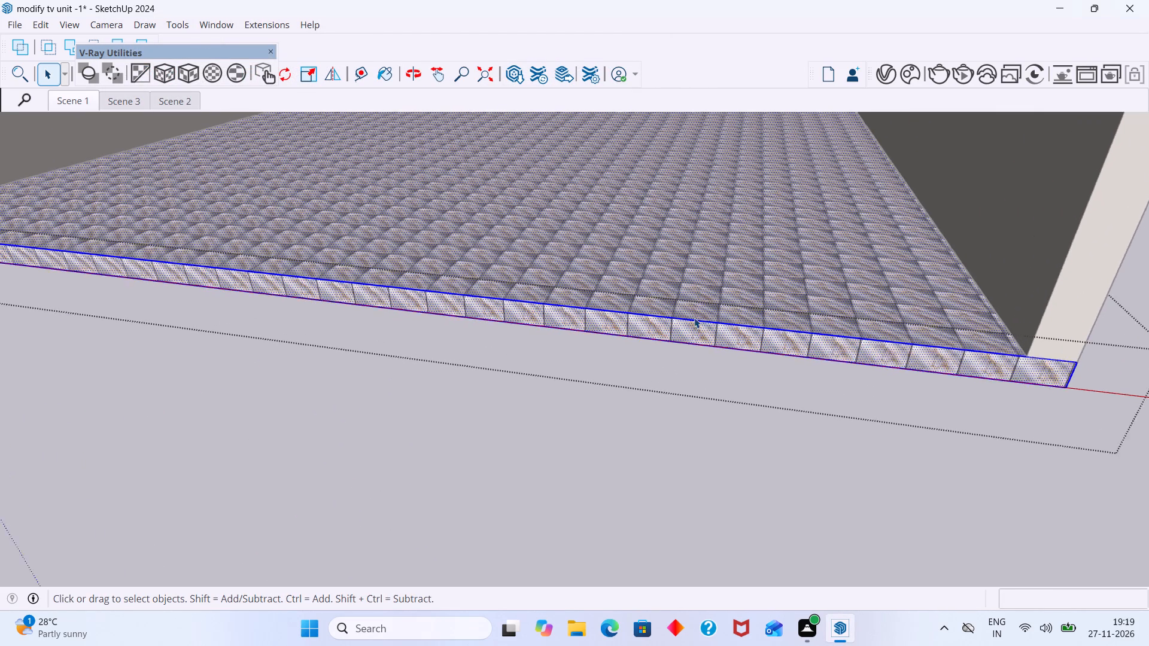
scroll(694, 318, up, 2)
scroll(686, 301, down, 10)
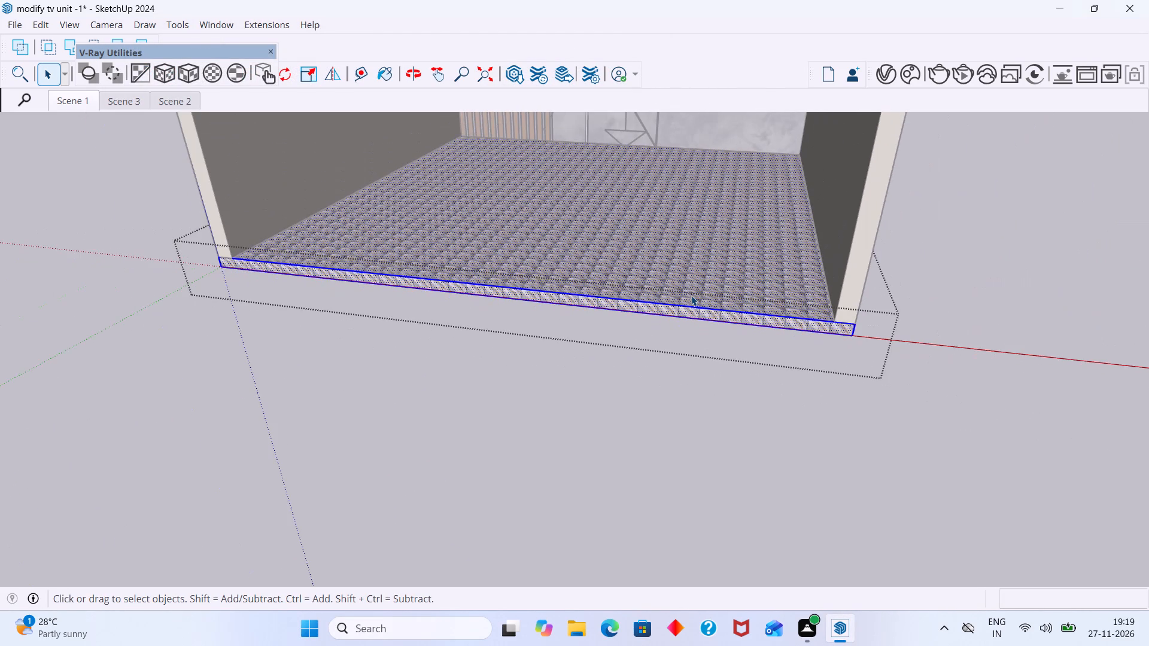
Create a new material from the marble tiles material with a 2' by 2' texture size and the aspect ratio unlocked.
key(b)
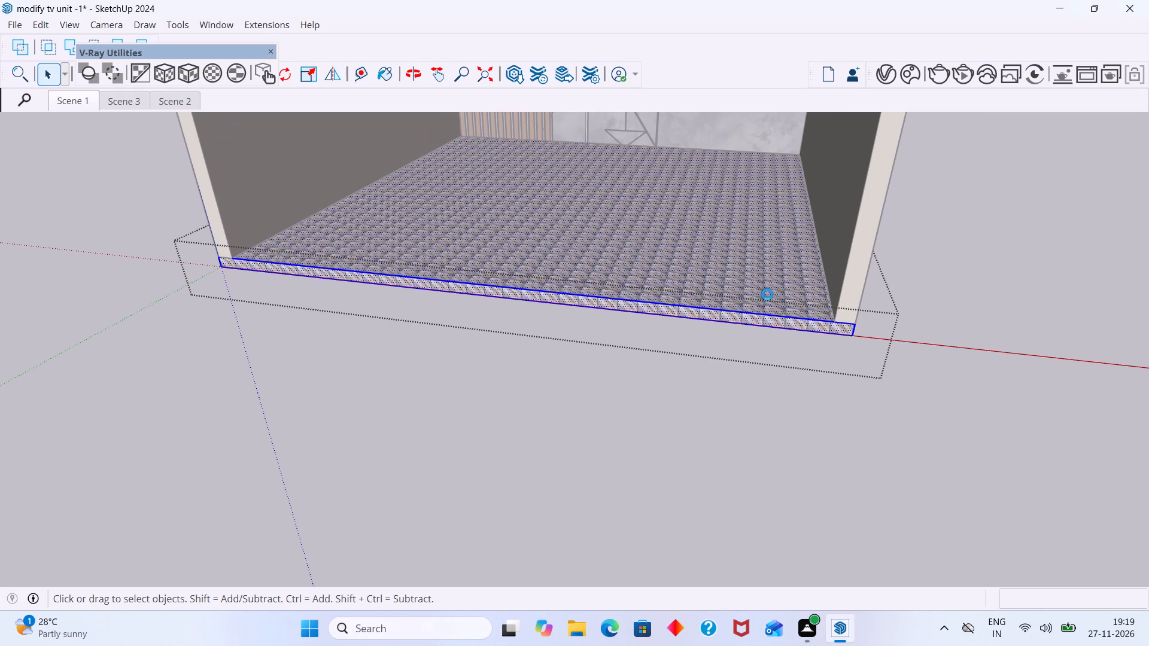
scroll(738, 328, up, 3)
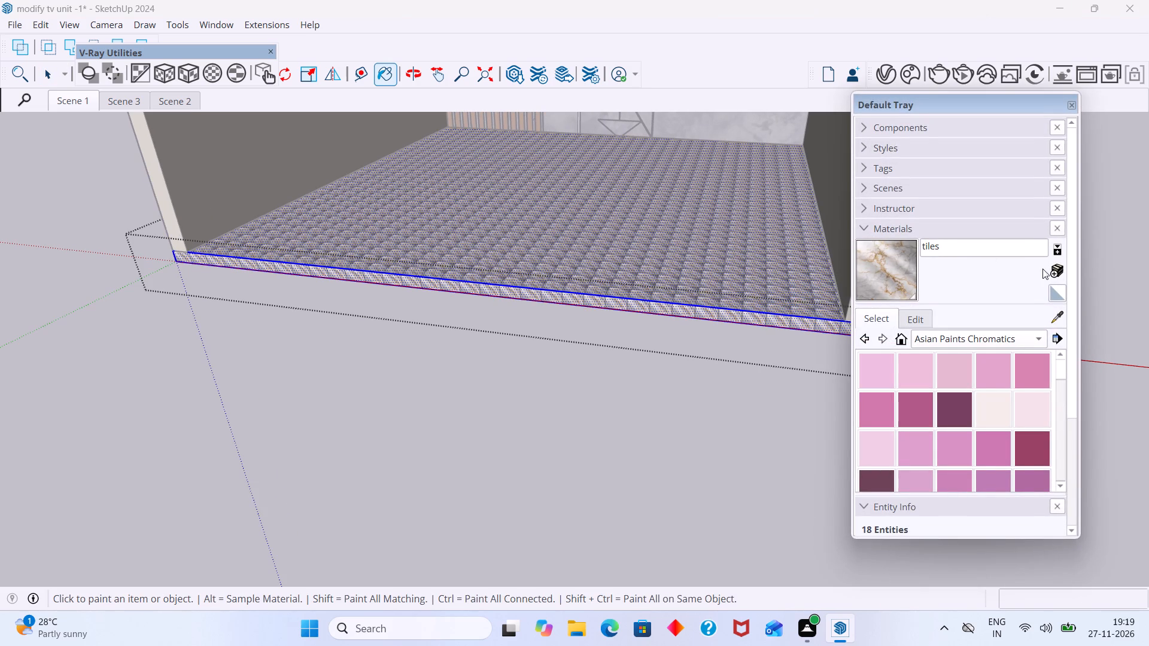
click(1054, 269)
click(753, 382)
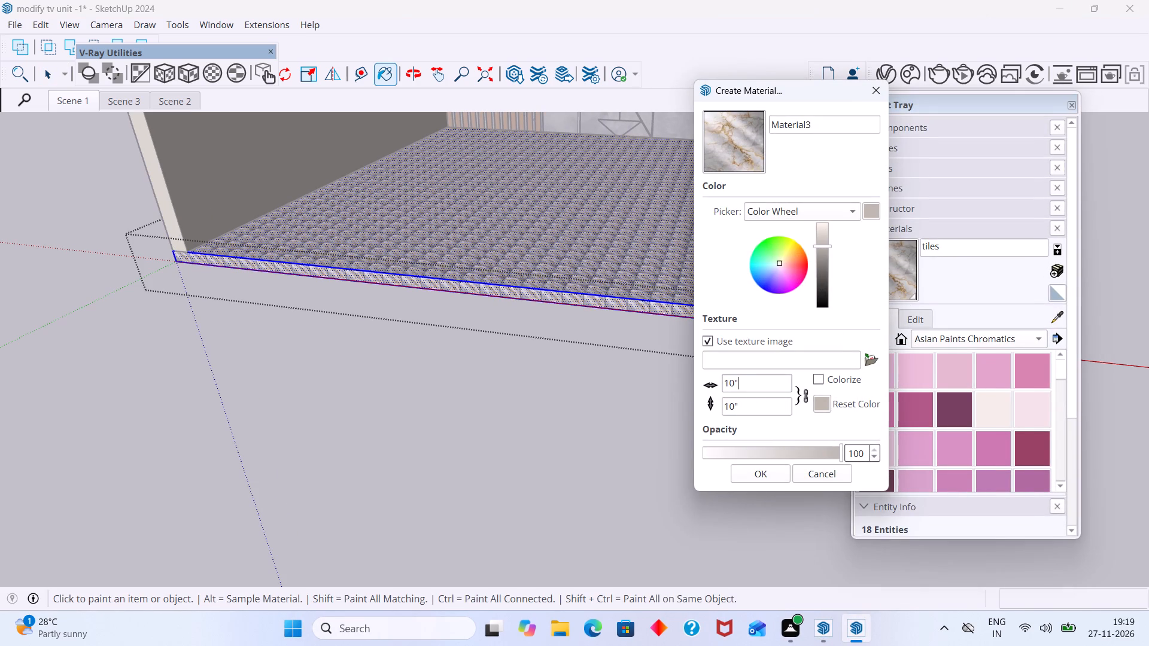
key(BackSpace)
key(BackSpace)
key(BackSpace)
key(BackSpace)
key(BackSpace)
key(BackSpace)
key(BackSpace)
key(BackSpace)
key(BackSpace)
key(BackSpace)
key(2)
key(apostrophe)
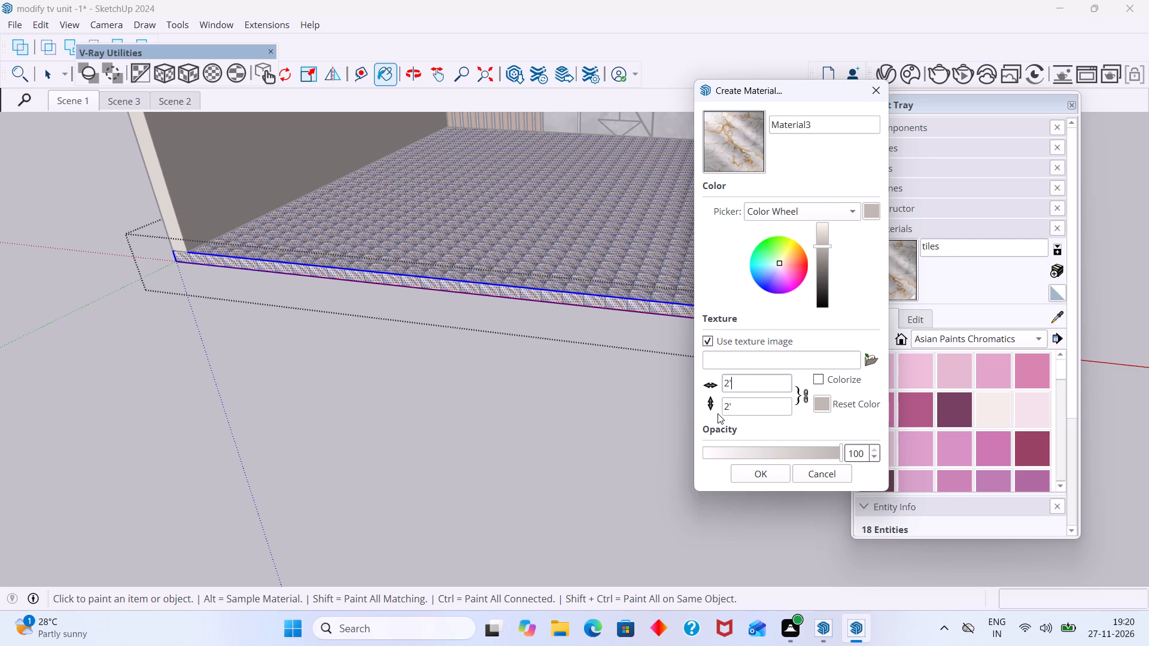
click(804, 398)
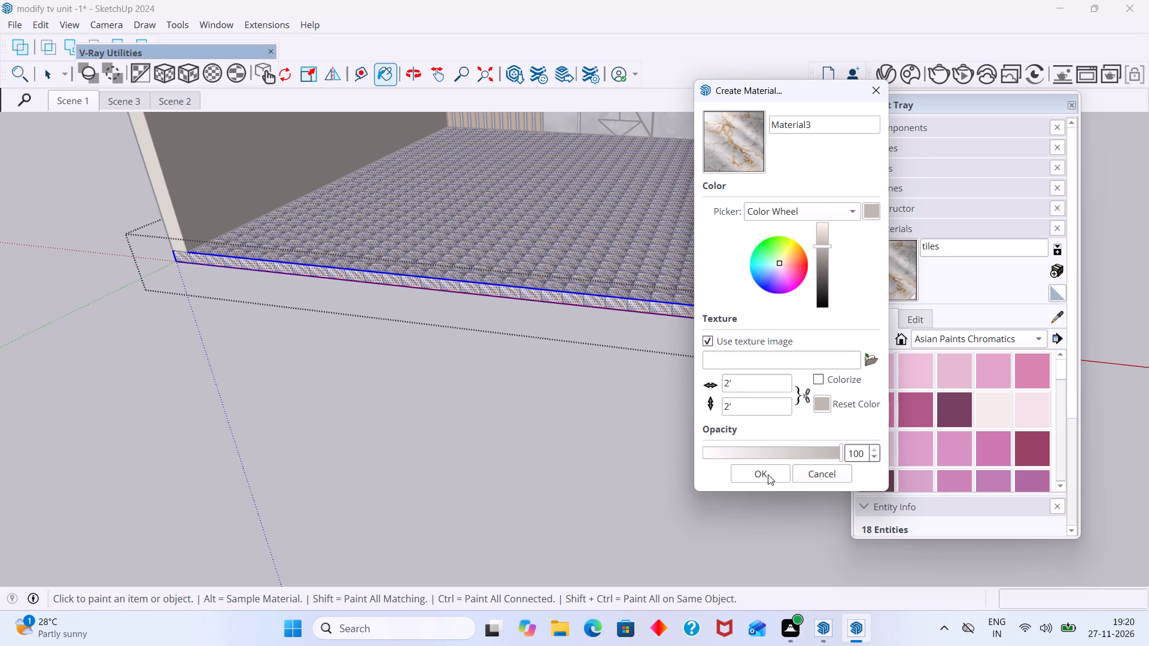
click(768, 474)
Paint the selected floor slab with the new 2' marble tile material and clear the selection.
click(880, 285)
scroll(640, 283, up, 6)
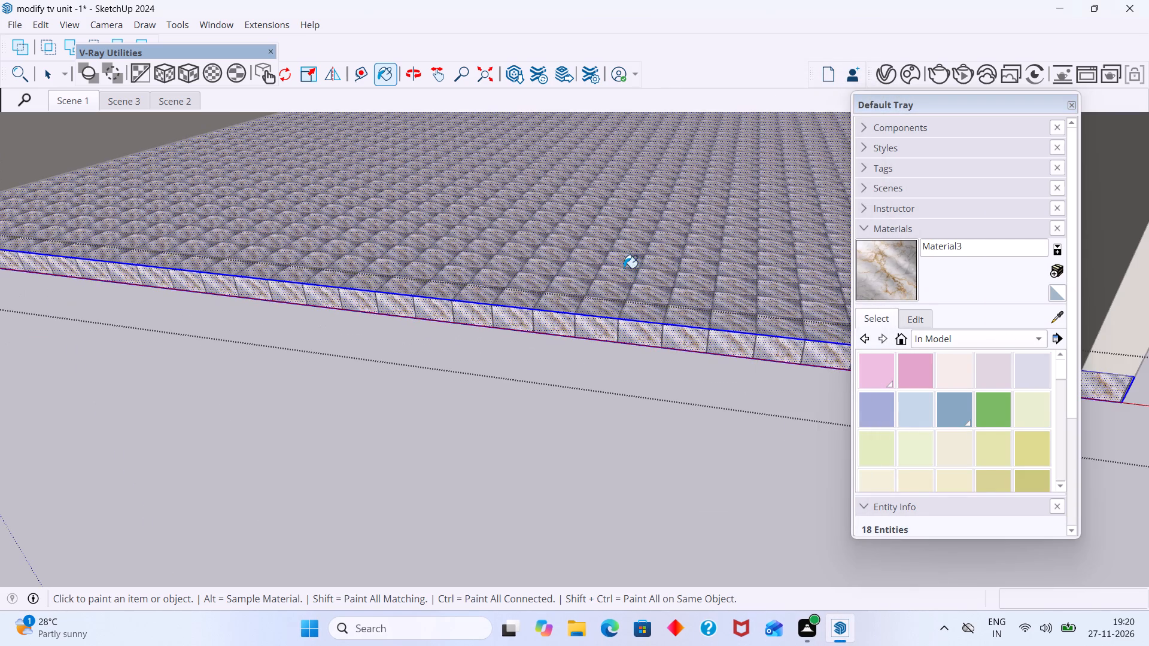
click(622, 267)
scroll(577, 332, up, 4)
scroll(554, 340, down, 14)
middle_drag(580, 425, 582, 514)
scroll(579, 399, up, 7)
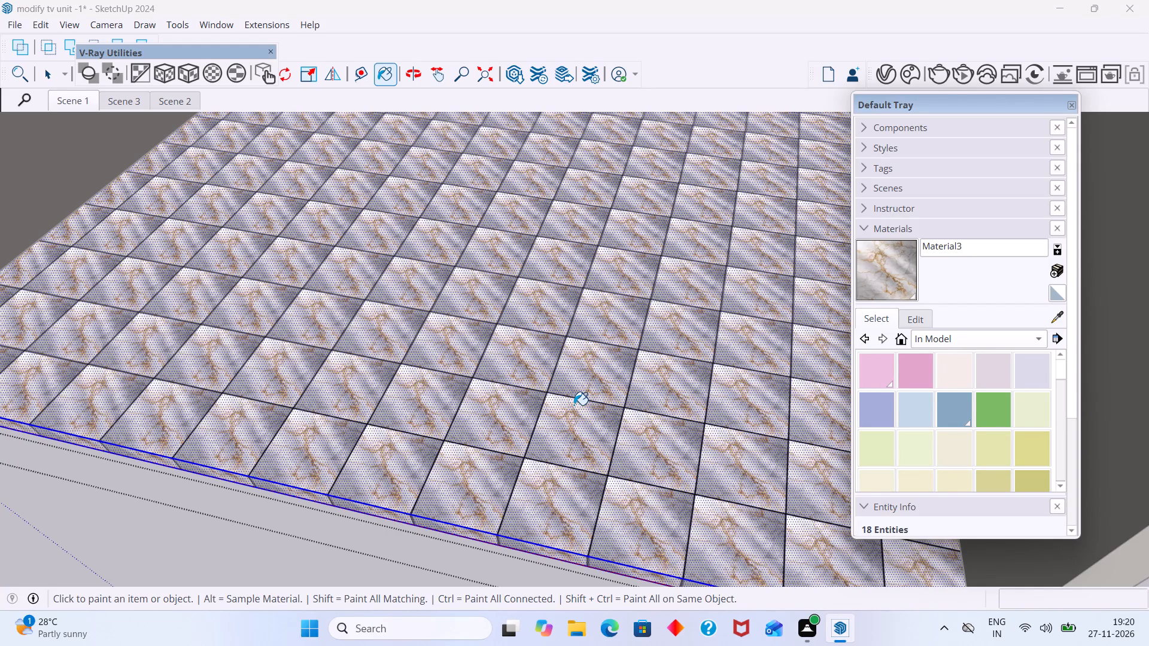
scroll(450, 352, down, 12)
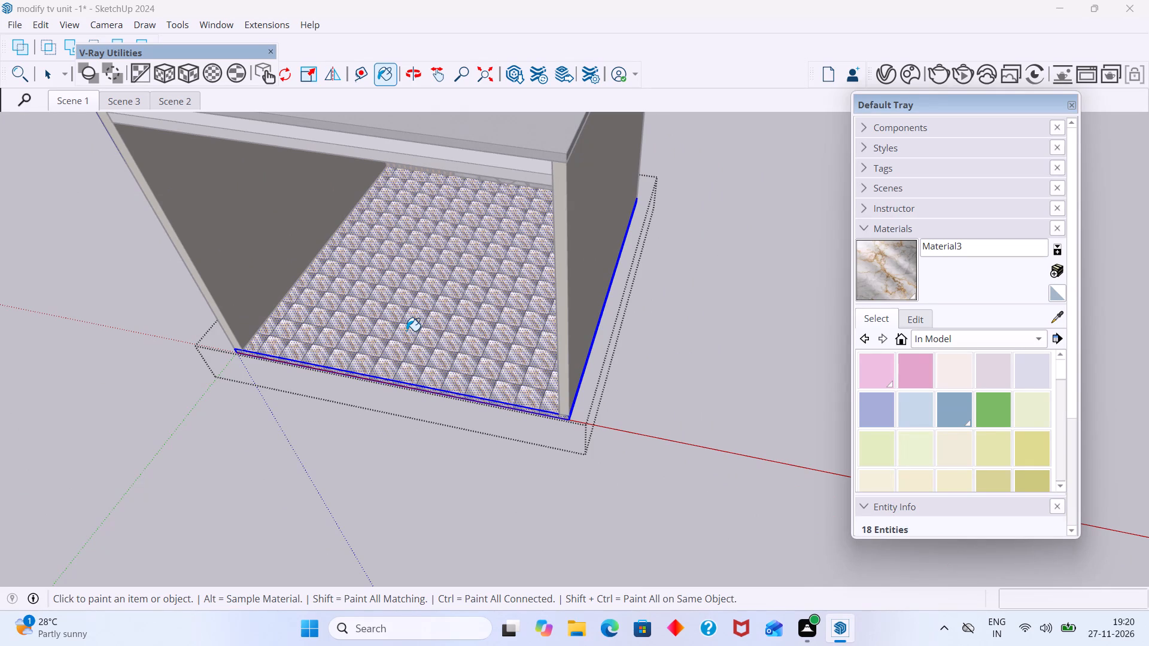
key(space)
click(897, 312)
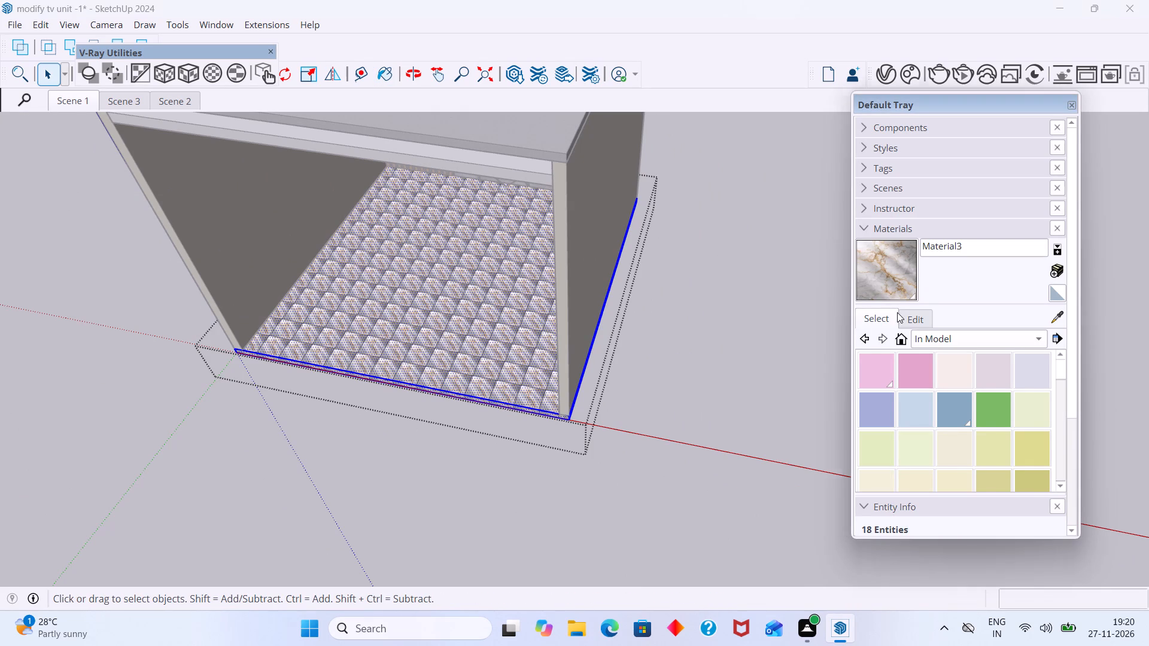
click(707, 348)
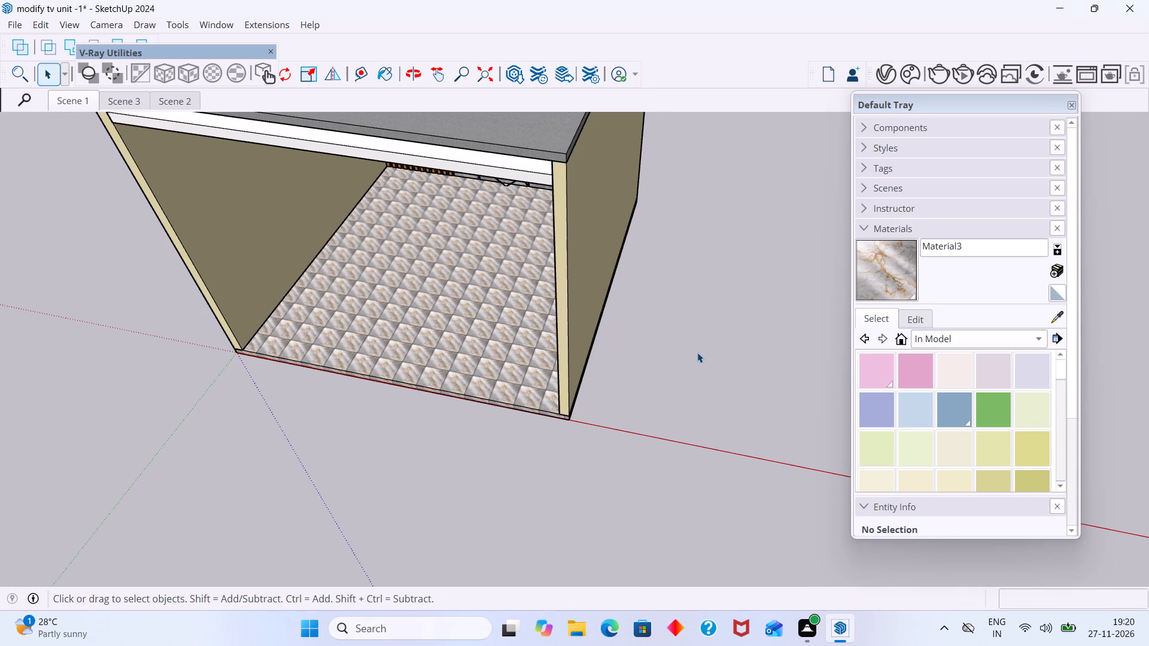
Examine the marble tile layout and dark joints on the room floor and slab edges from several angles.
scroll(503, 423, up, 2)
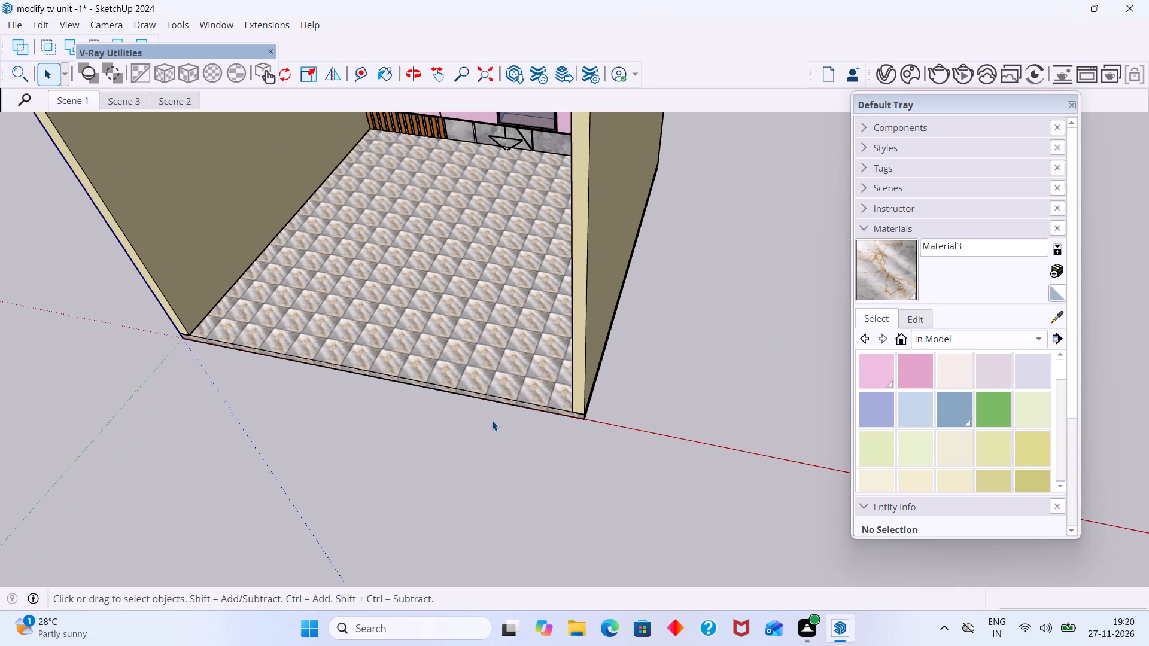
middle_drag(474, 438, 467, 422)
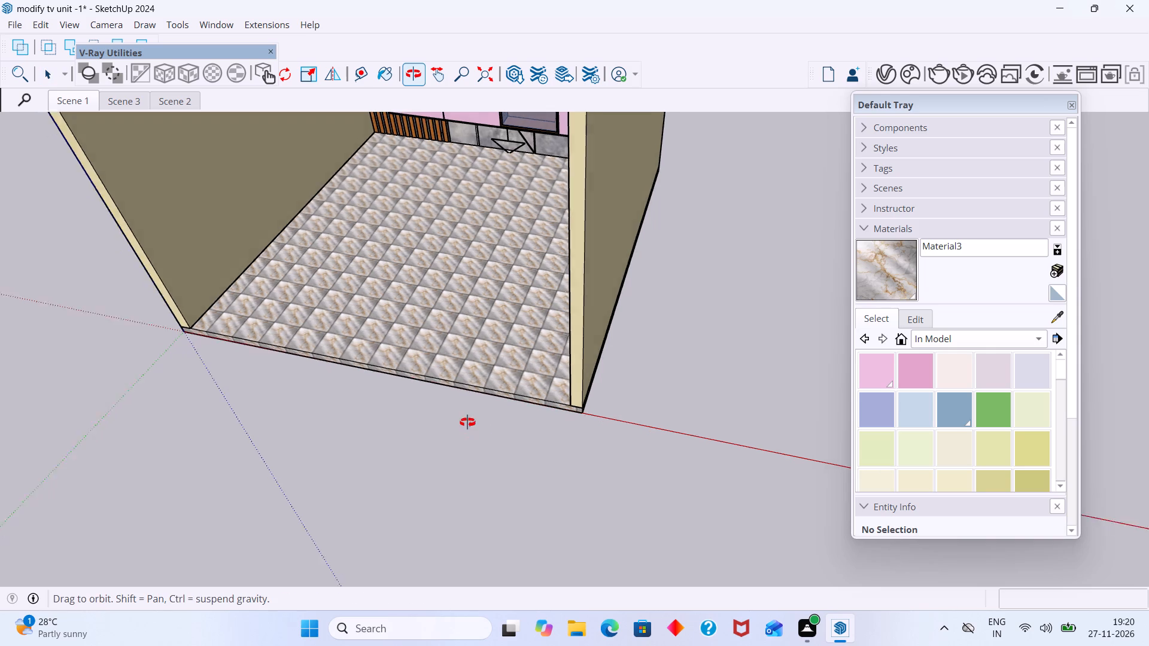
middle_drag(467, 422, 457, 388)
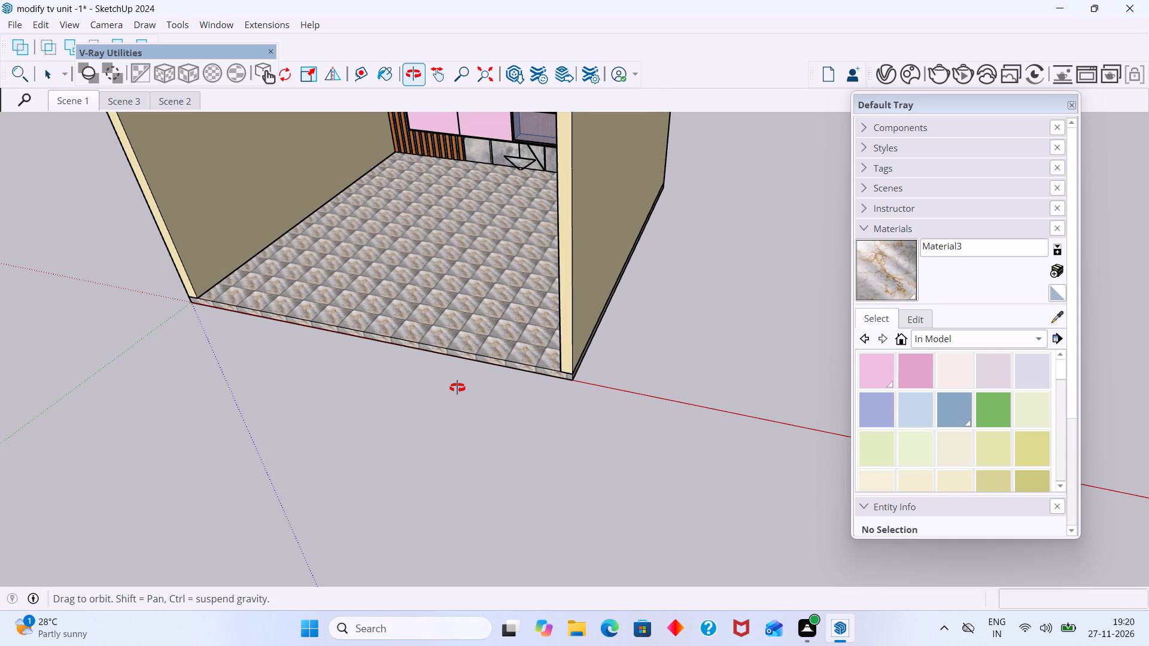
middle_drag(457, 388, 489, 416)
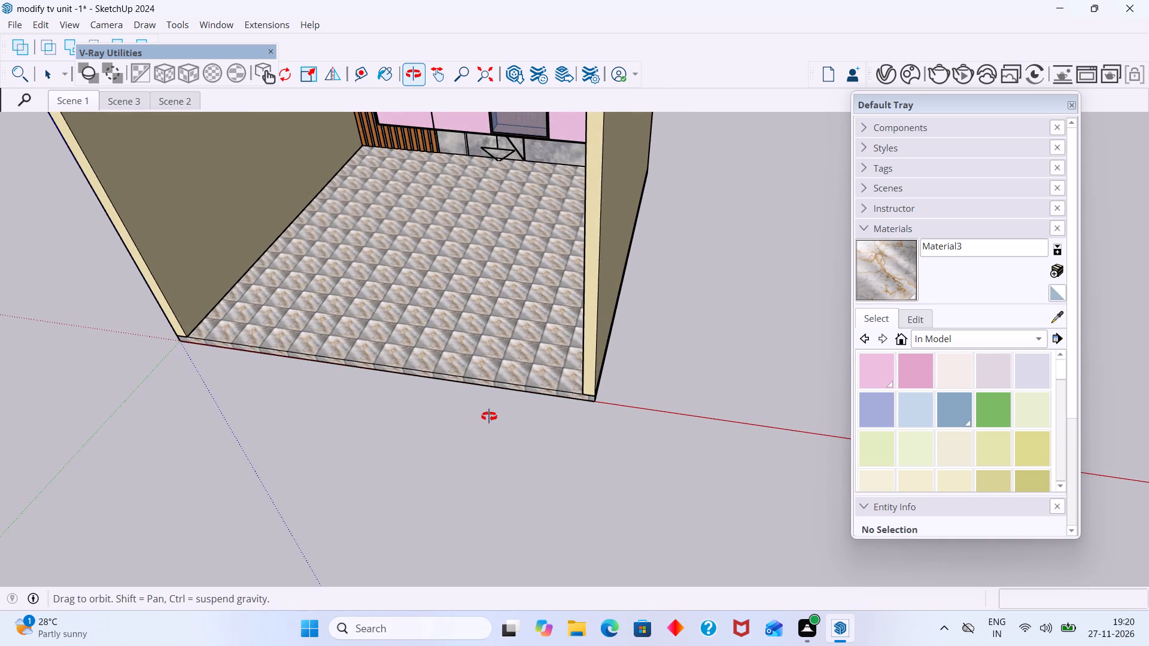
middle_drag(489, 416, 497, 425)
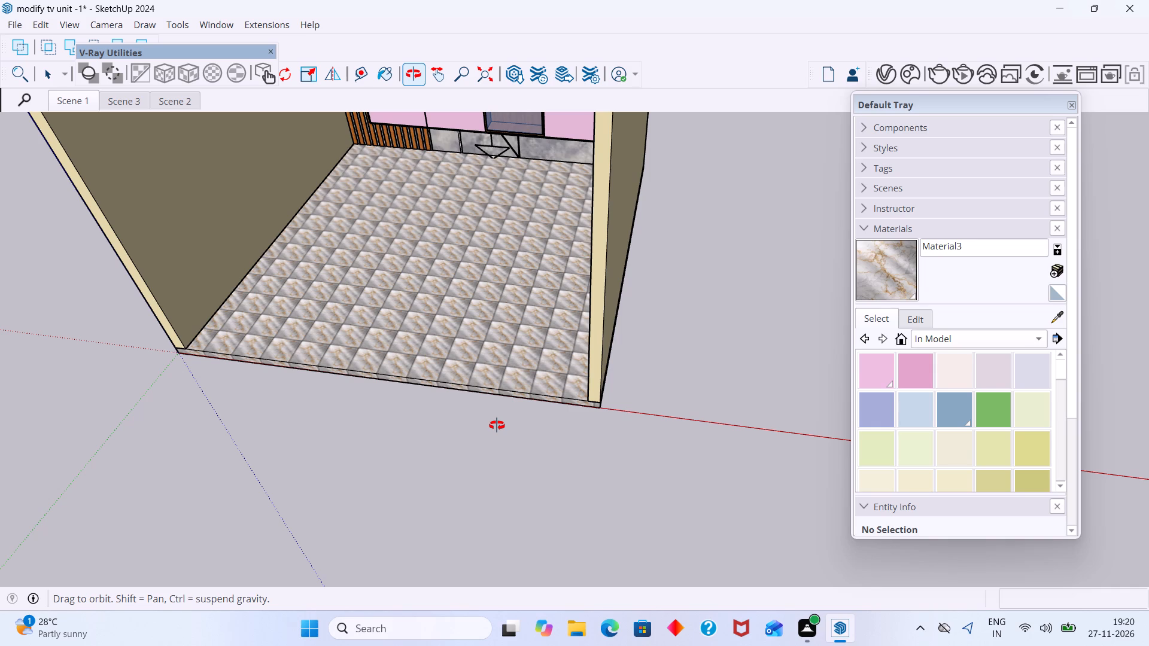
middle_drag(497, 425, 454, 416)
scroll(508, 350, up, 6)
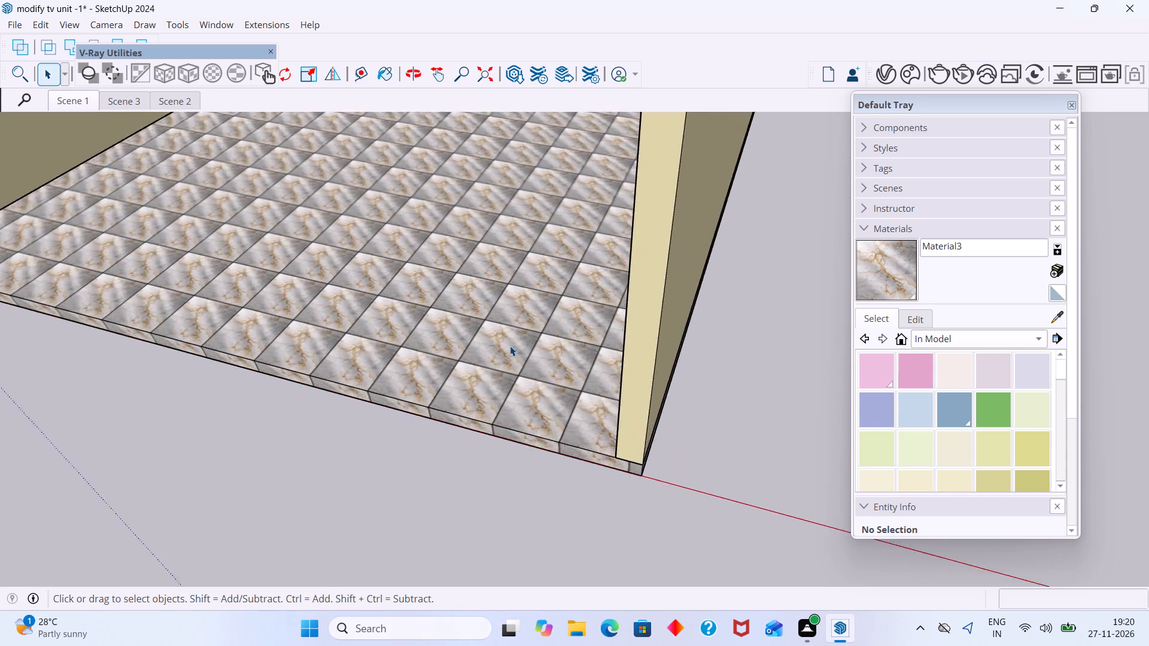
scroll(510, 346, up, 7)
scroll(488, 393, up, 4)
scroll(486, 399, down, 20)
scroll(486, 399, down, 4)
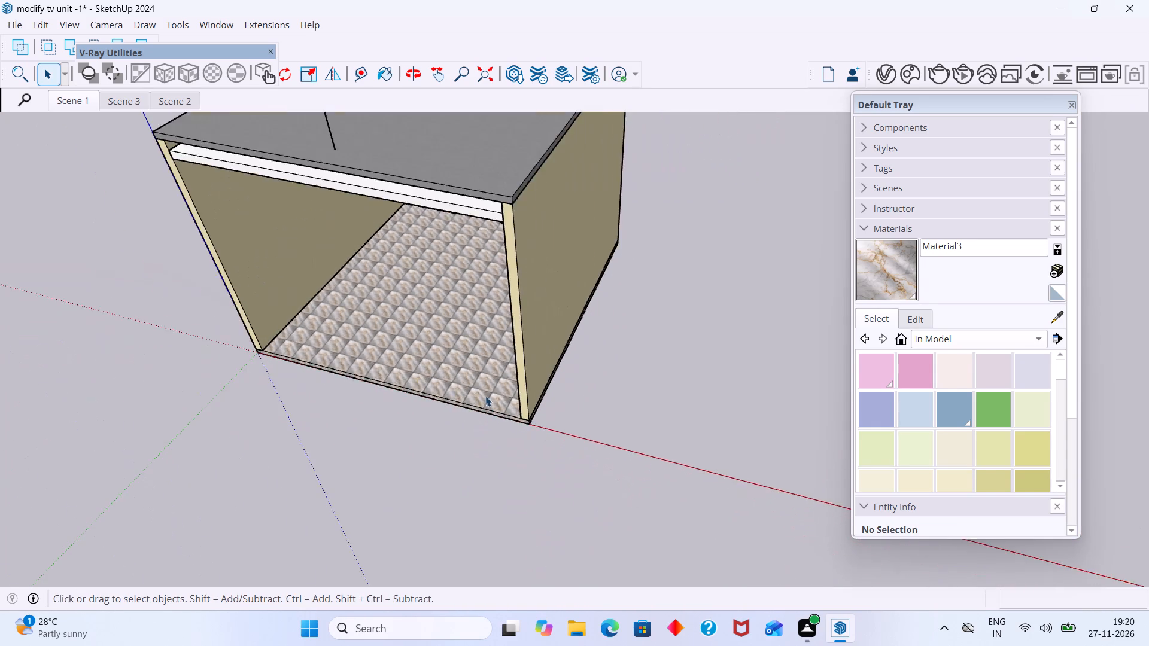
middle_drag(491, 413, 503, 340)
scroll(539, 397, up, 9)
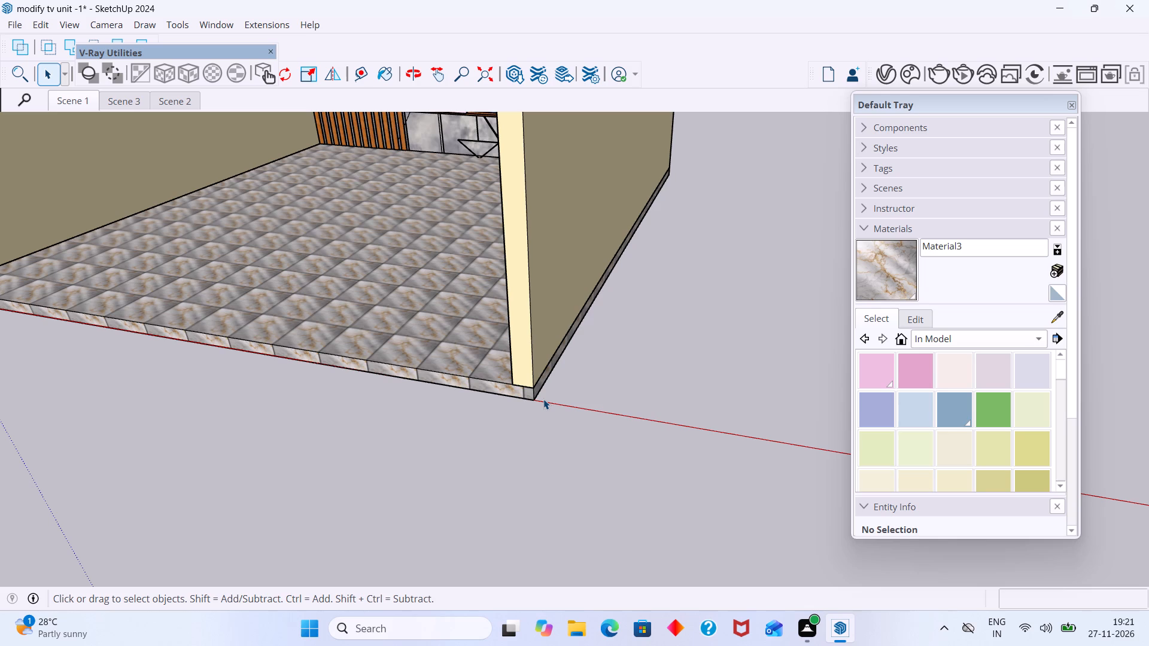
scroll(541, 401, up, 5)
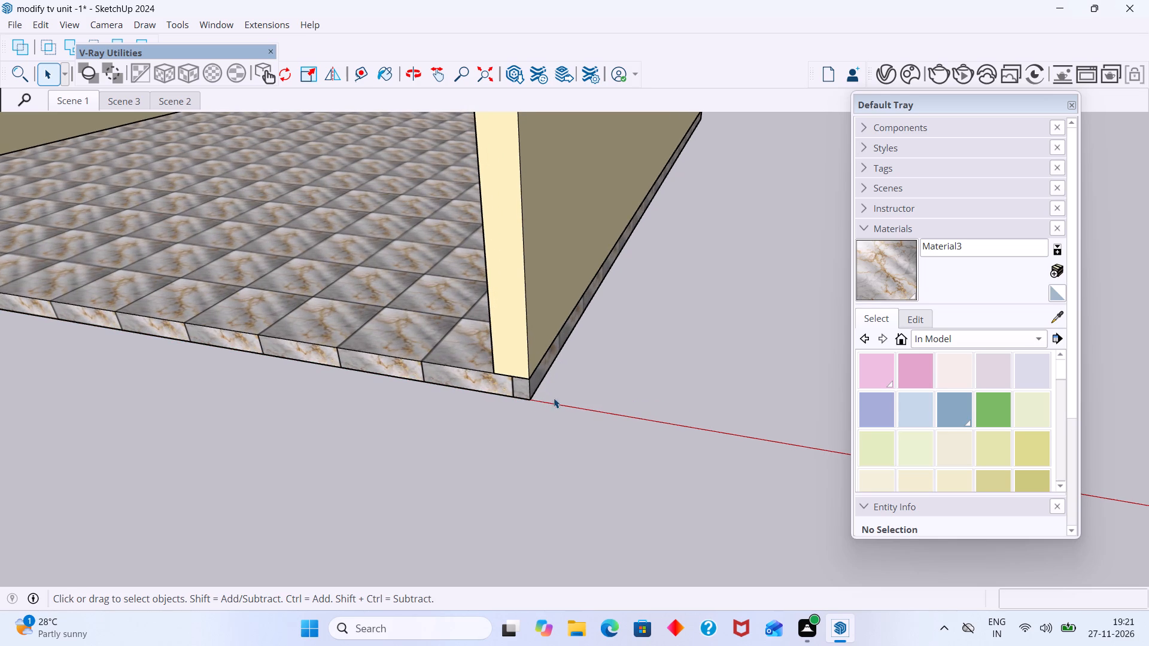
scroll(552, 413, down, 2)
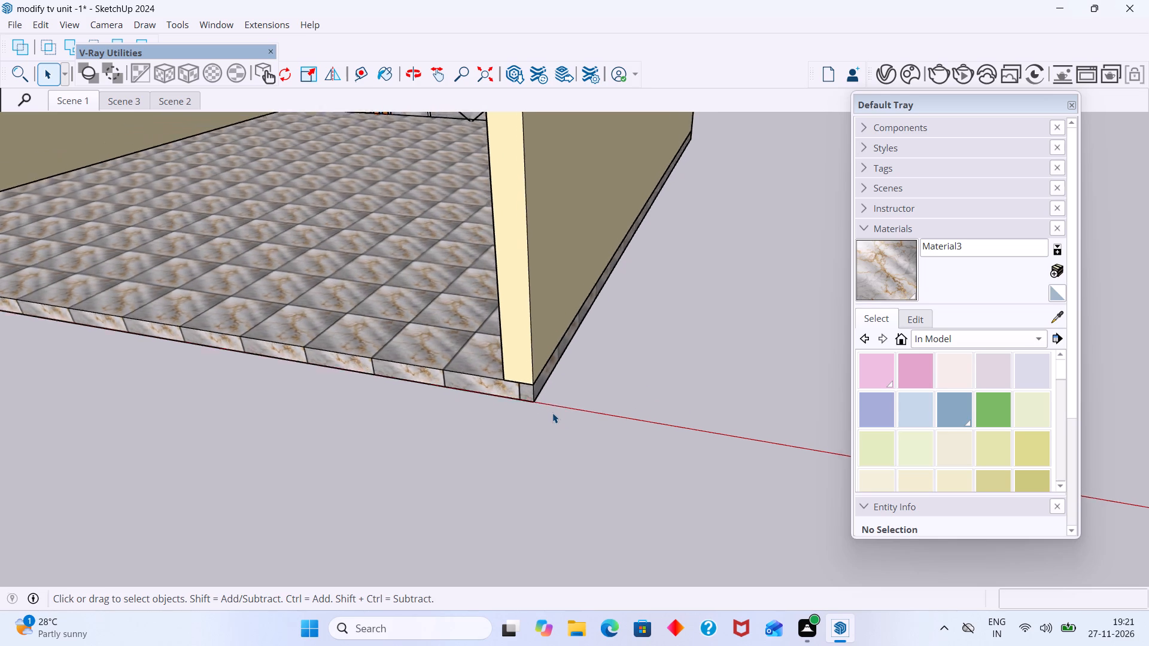
scroll(552, 413, down, 12)
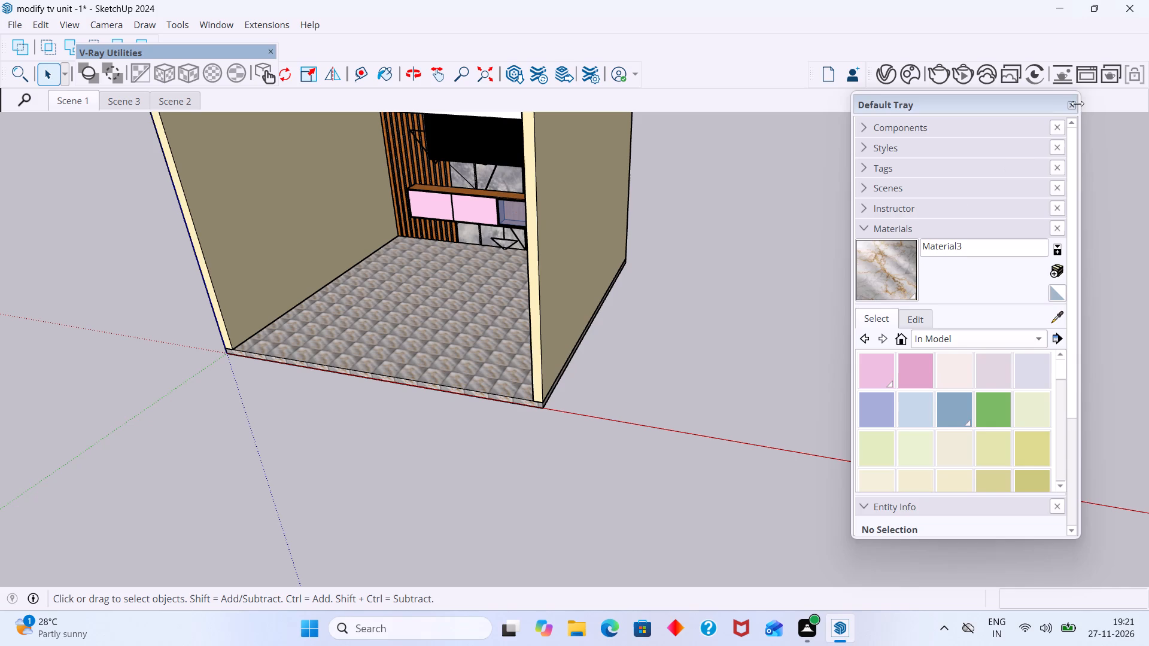
Close the Default Tray and view the tiled floor together with the whole TV unit room.
click(1071, 108)
scroll(474, 365, up, 10)
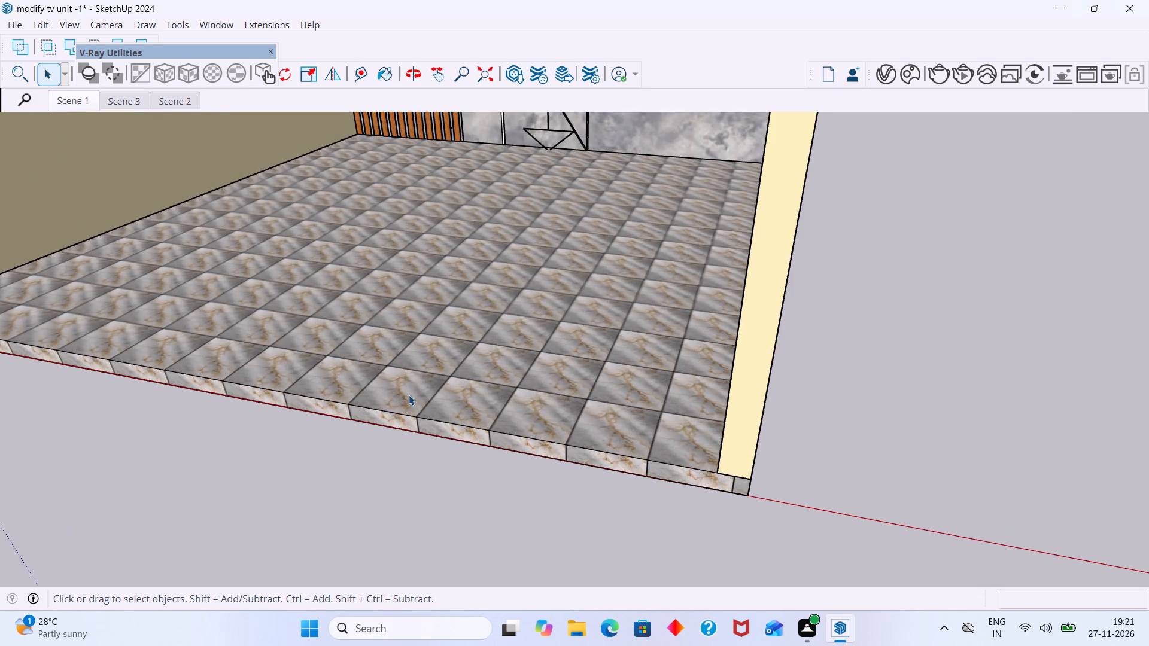
scroll(407, 395, down, 6)
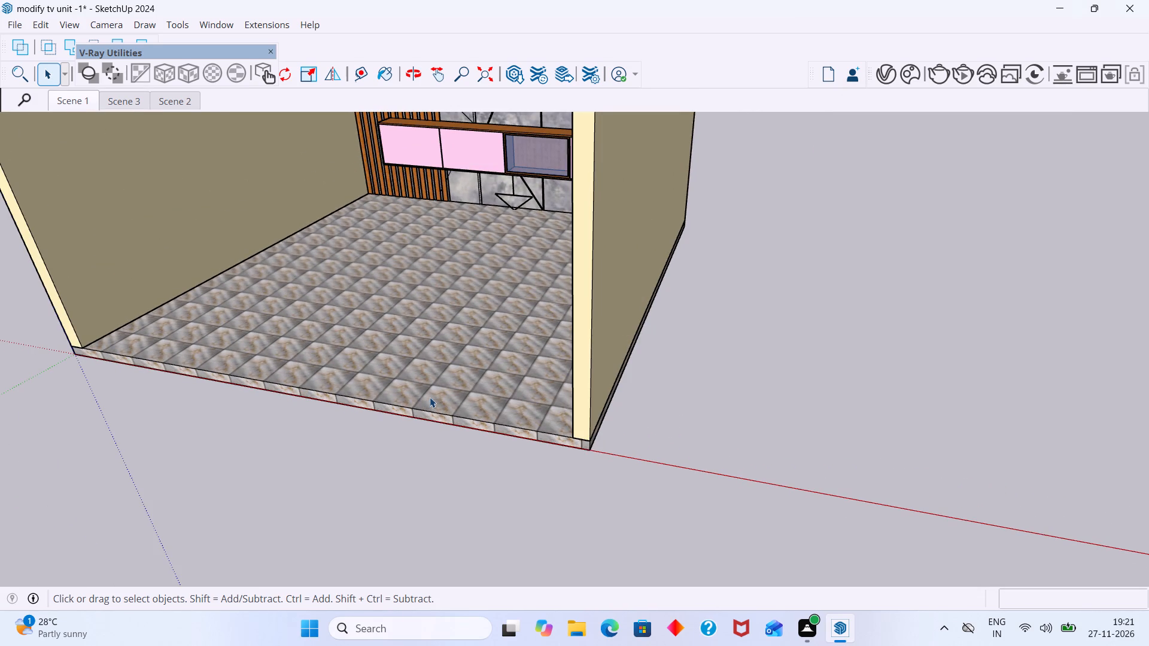
scroll(431, 403, down, 3)
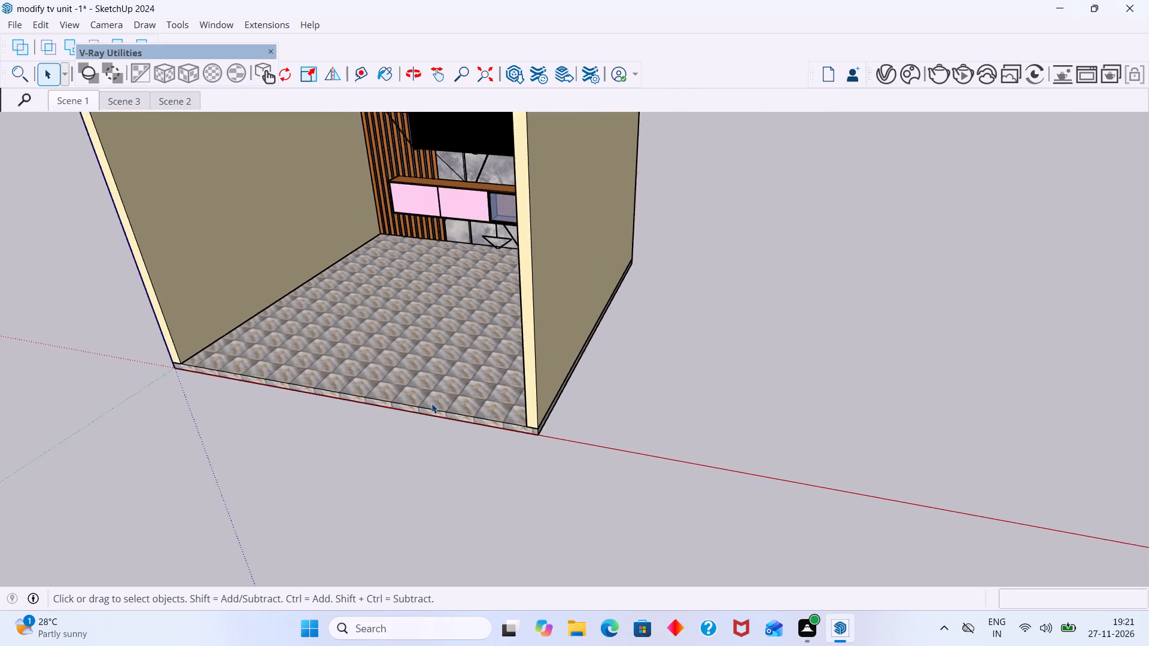
scroll(431, 403, down, 9)
middle_drag(447, 431, 440, 398)
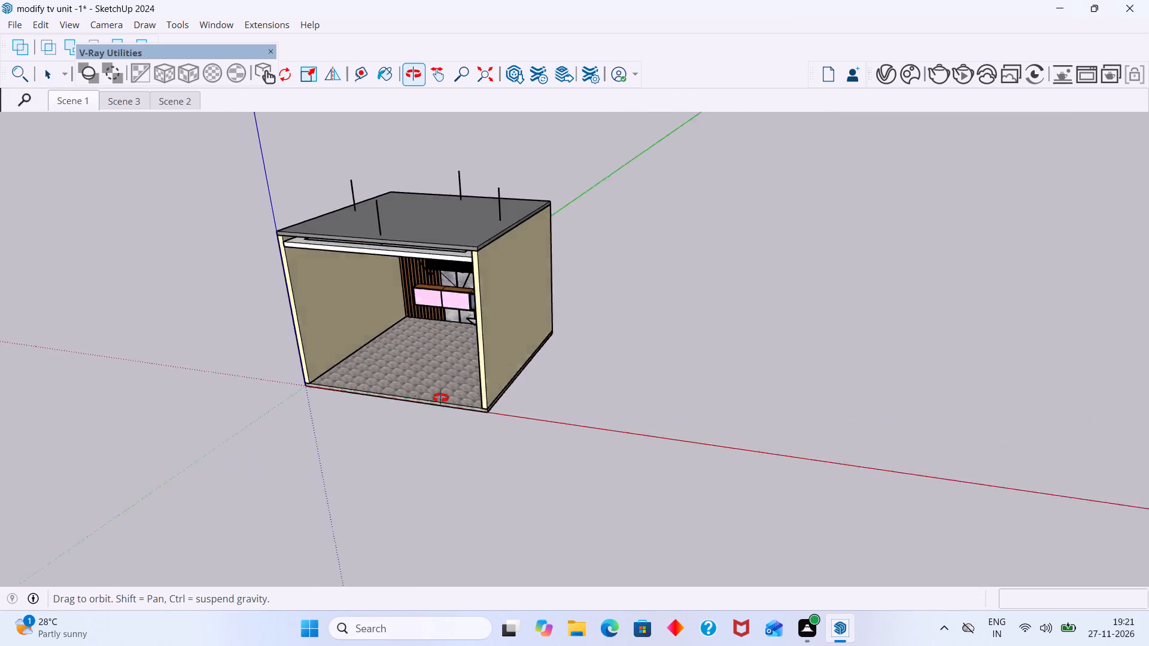
Examine the marble tile floor and the whole TV unit room from several angles and distances.
middle_drag(440, 398, 417, 401)
scroll(488, 356, up, 7)
scroll(428, 379, down, 5)
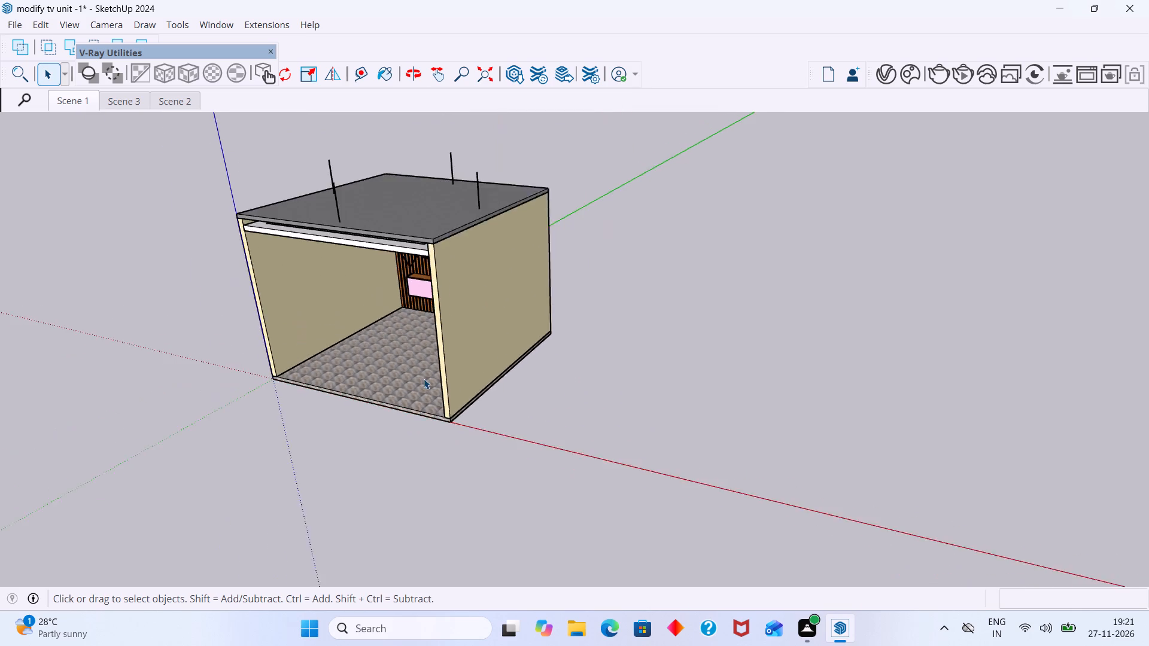
scroll(424, 379, down, 2)
shift+middle_drag(418, 399, 533, 337)
middle_drag(512, 352, 581, 336)
scroll(484, 340, up, 10)
shift+middle_drag(484, 345, 457, 419)
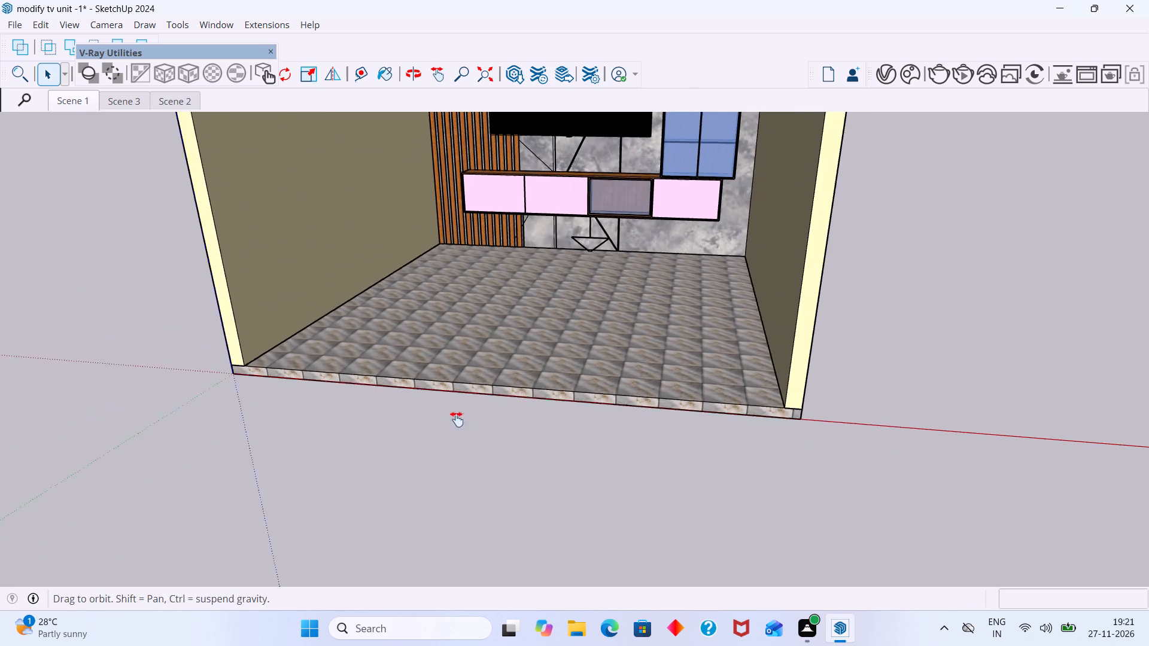
shift+middle_drag(457, 419, 456, 421)
scroll(719, 465, down, 8)
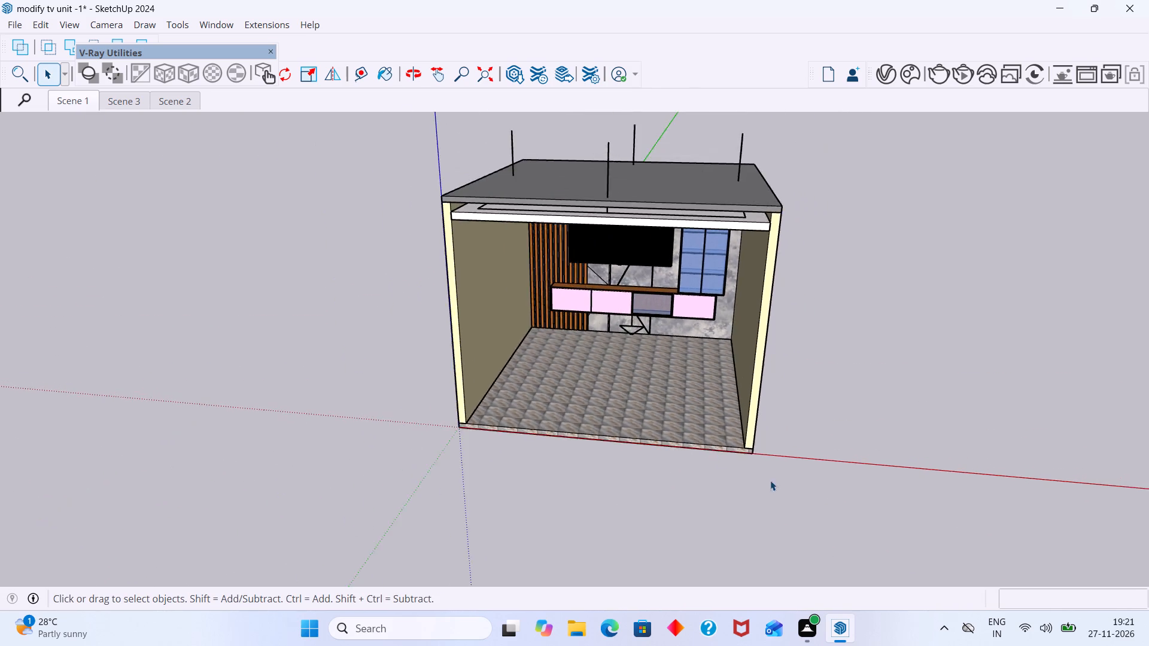
shift+middle_drag(770, 480, 627, 479)
scroll(607, 428, up, 3)
scroll(575, 499, up, 6)
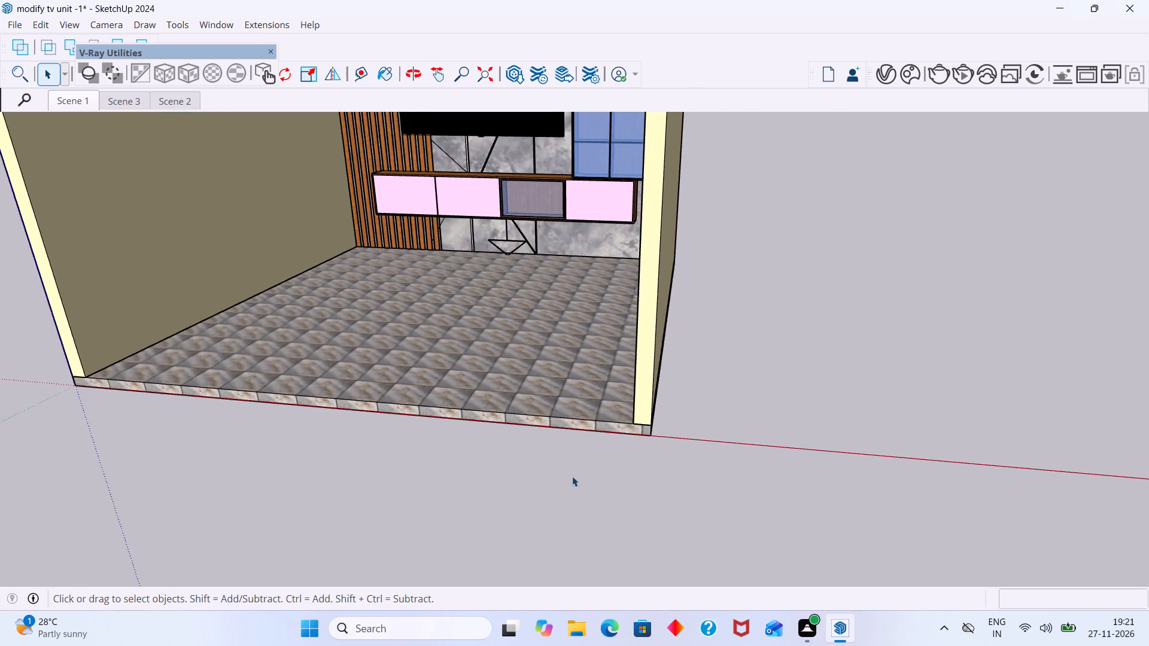
scroll(572, 476, up, 2)
shift+middle_drag(604, 470, 625, 520)
scroll(627, 494, down, 12)
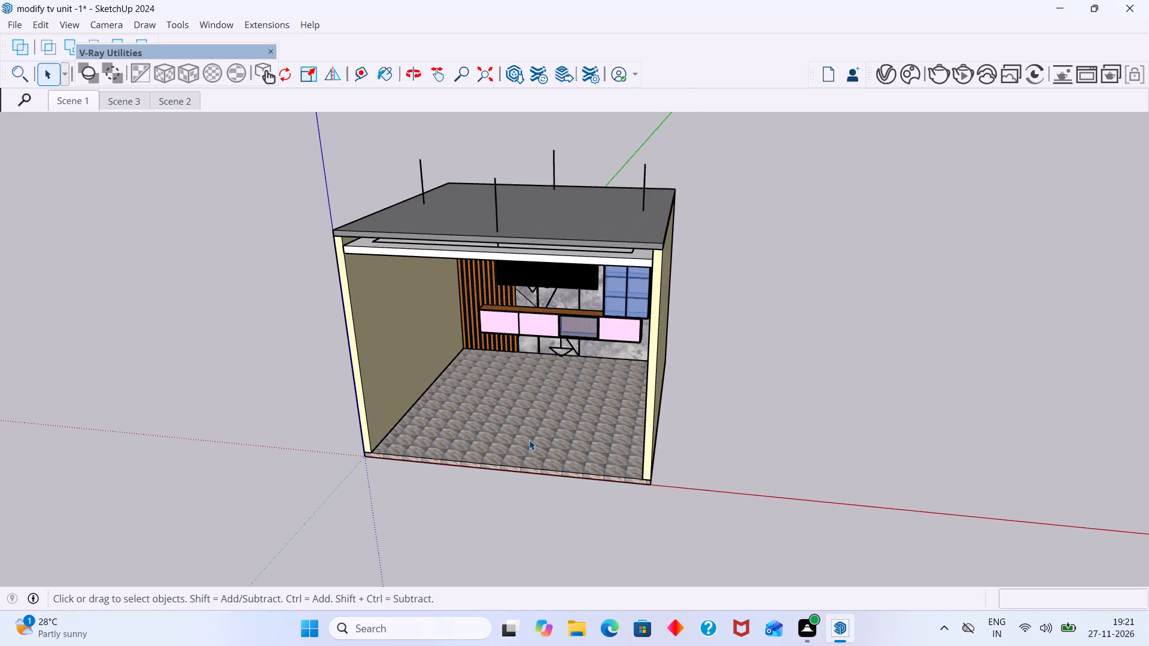
scroll(526, 438, up, 3)
middle_drag(512, 444, 465, 459)
scroll(434, 442, up, 2)
scroll(393, 395, up, 2)
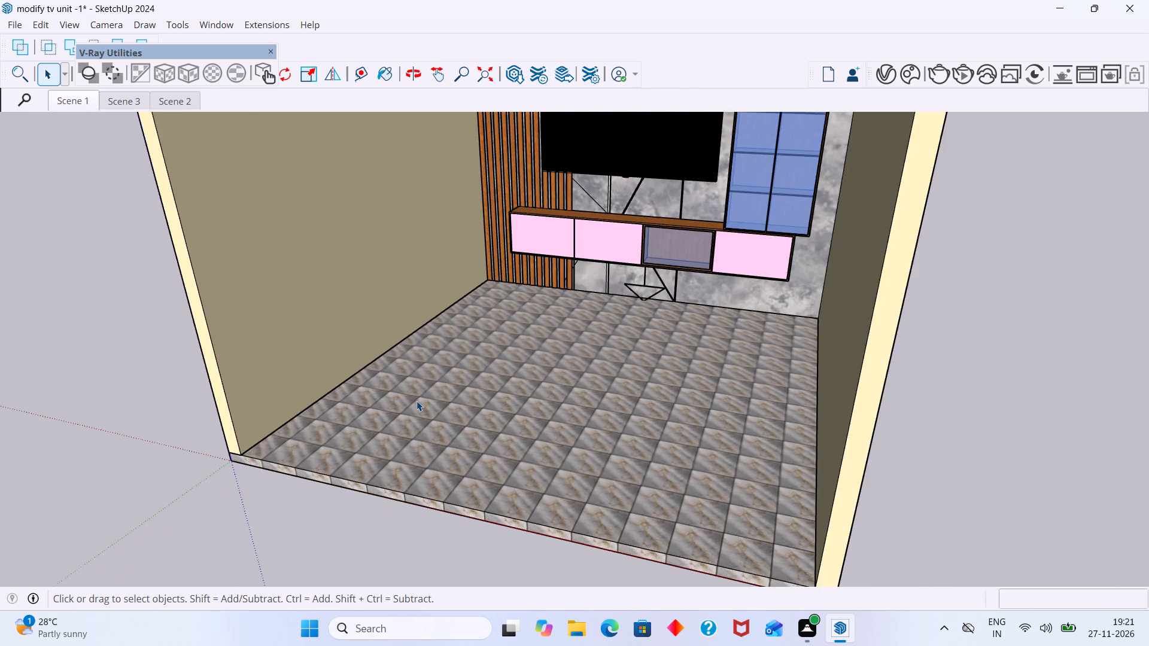
scroll(417, 401, up, 1)
Inside the floor group, draw a narrow rectangle about 19' 11" by 10" across the floor, starting at the side wall.
key(r)
scroll(417, 392, up, 5)
key(space)
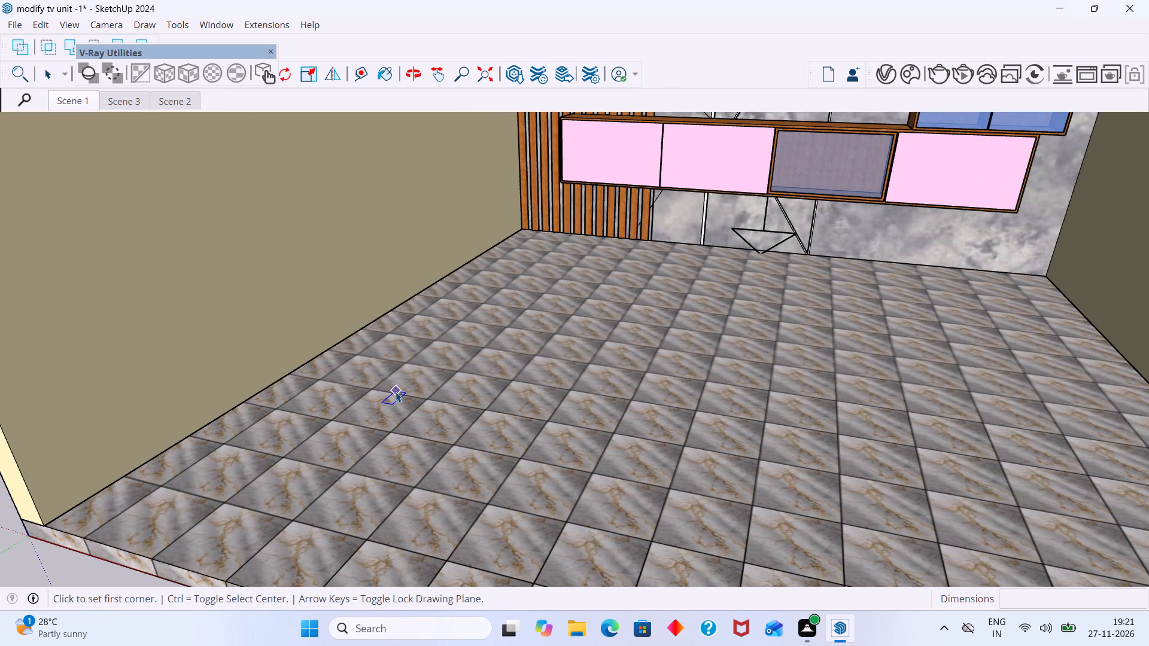
key(space)
double_click(393, 396)
click(417, 414)
scroll(449, 403, down, 7)
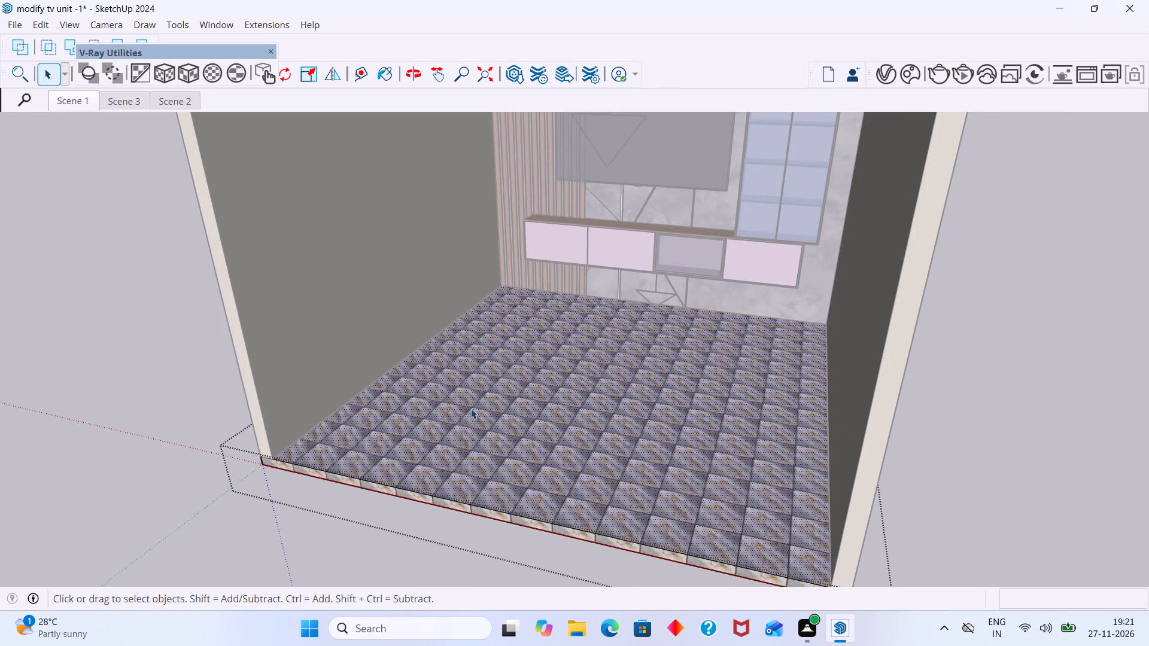
key(r)
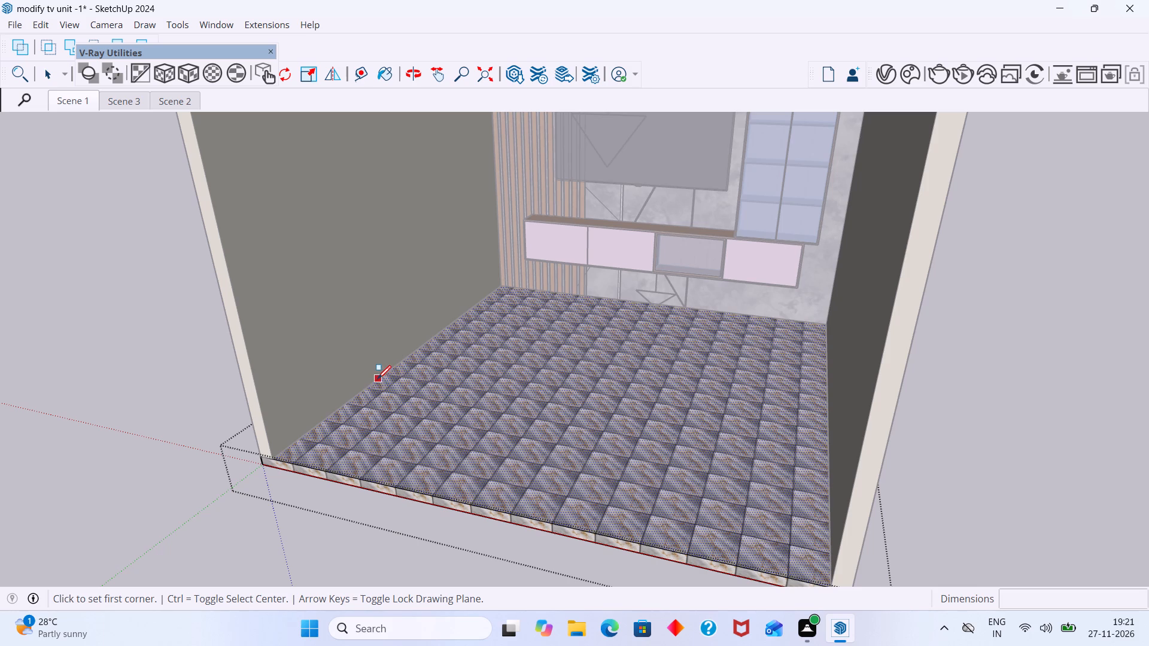
click(378, 385)
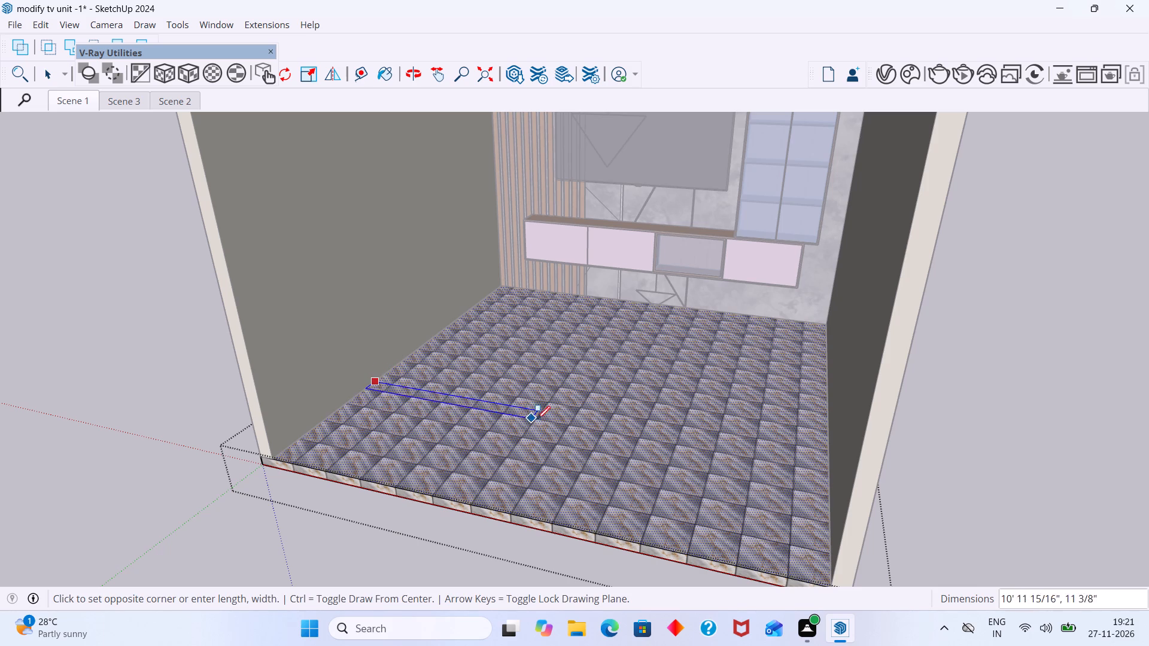
scroll(607, 434, up, 5)
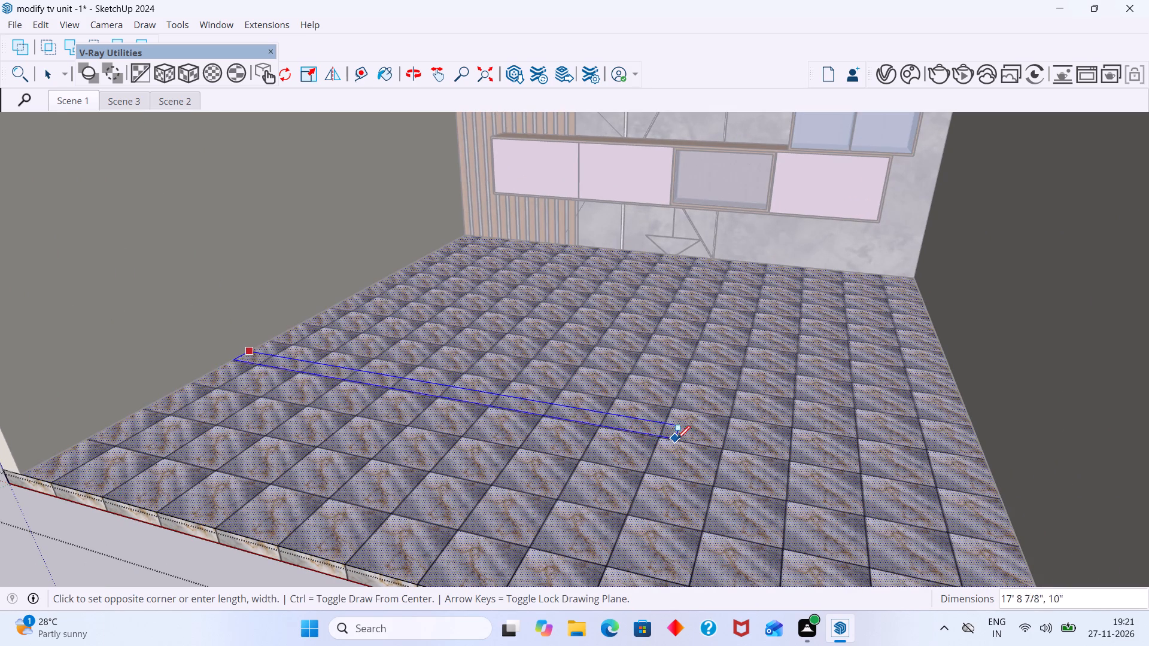
click(746, 452)
key(space)
Push/Pull the narrow floor strip upward about 14' 5" into a partition wall and close the floor group.
scroll(719, 449, up, 6)
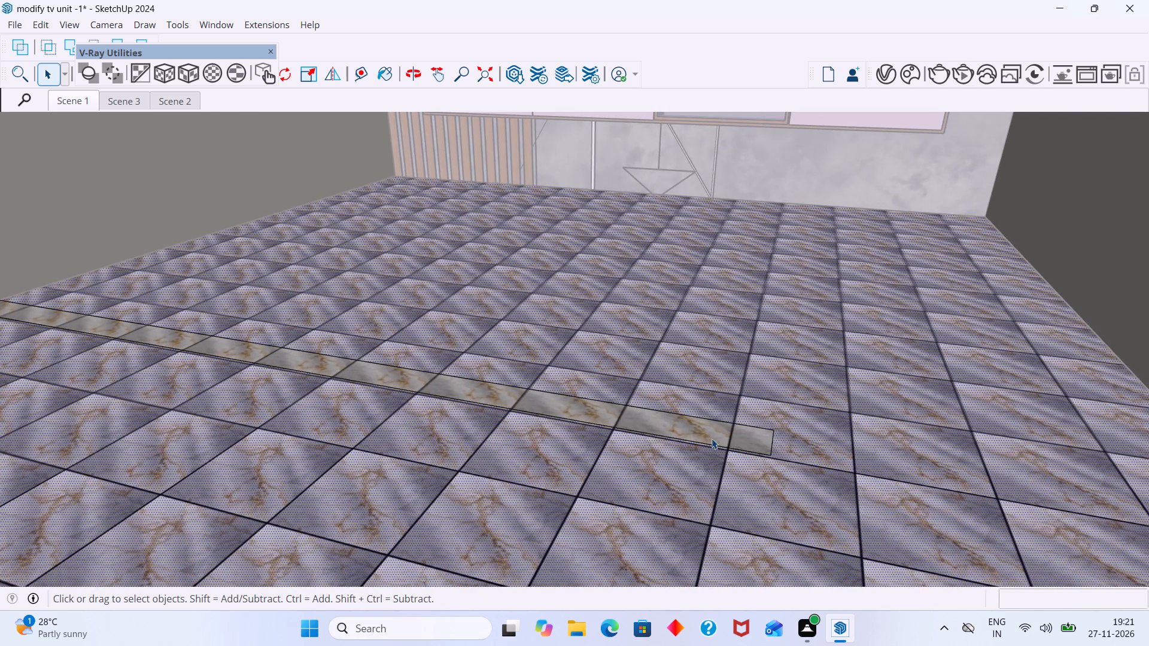
double_click(710, 434)
key(p)
click(712, 433)
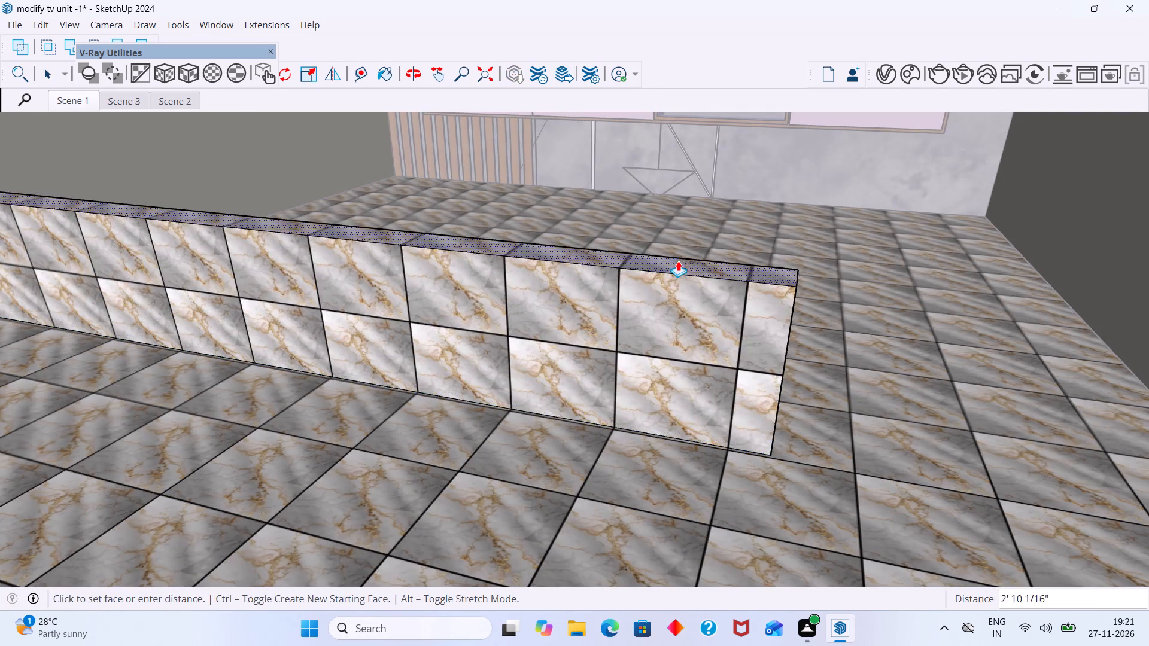
scroll(676, 257, down, 14)
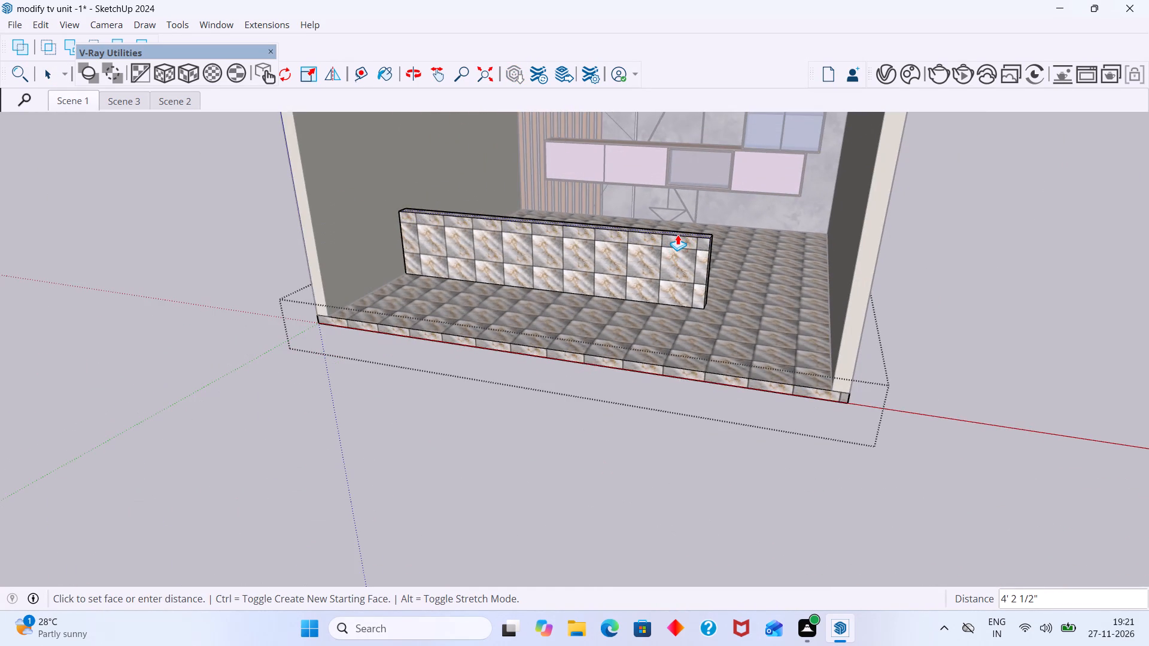
scroll(679, 223, up, 3)
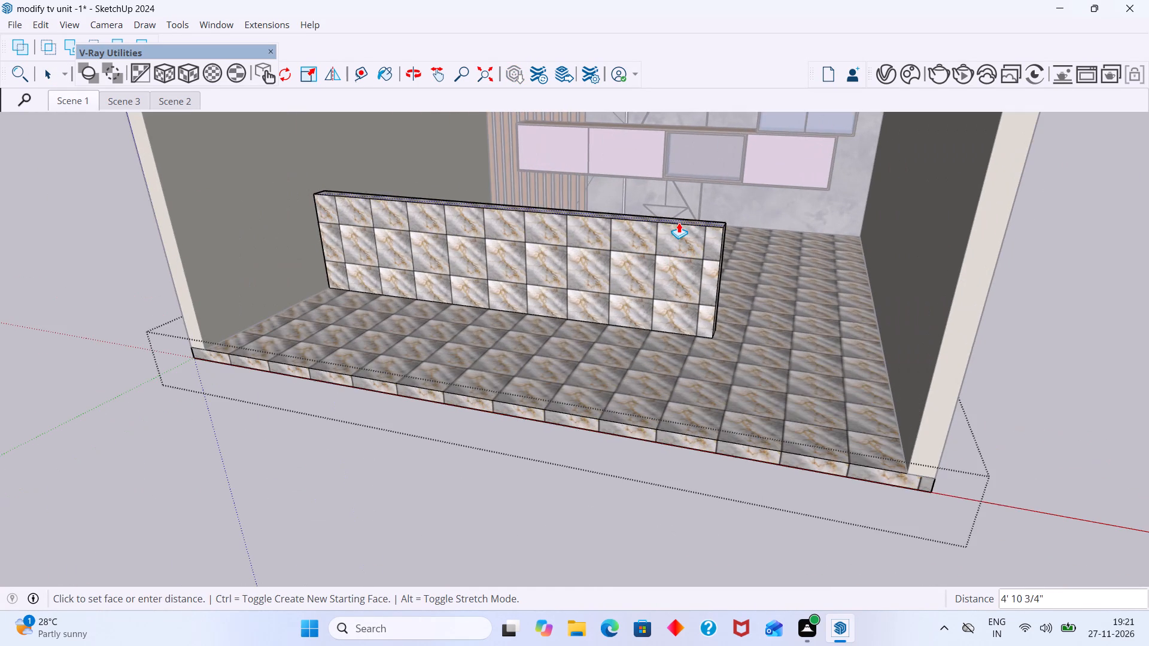
scroll(692, 166, down, 10)
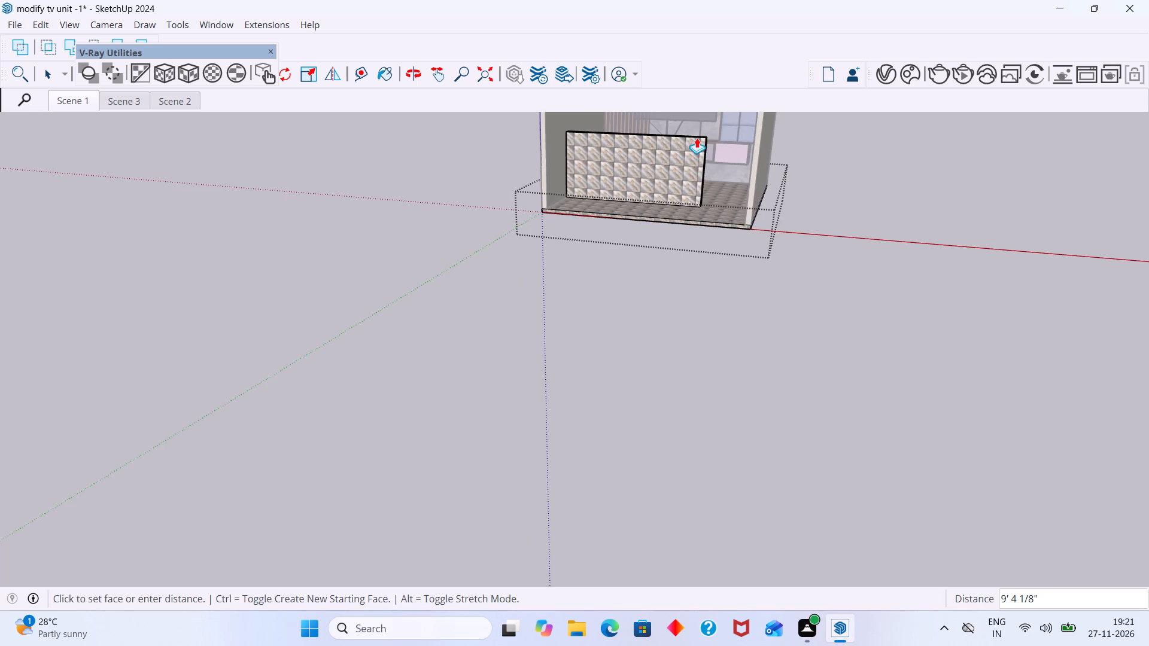
shift+middle_drag(697, 138, 724, 224)
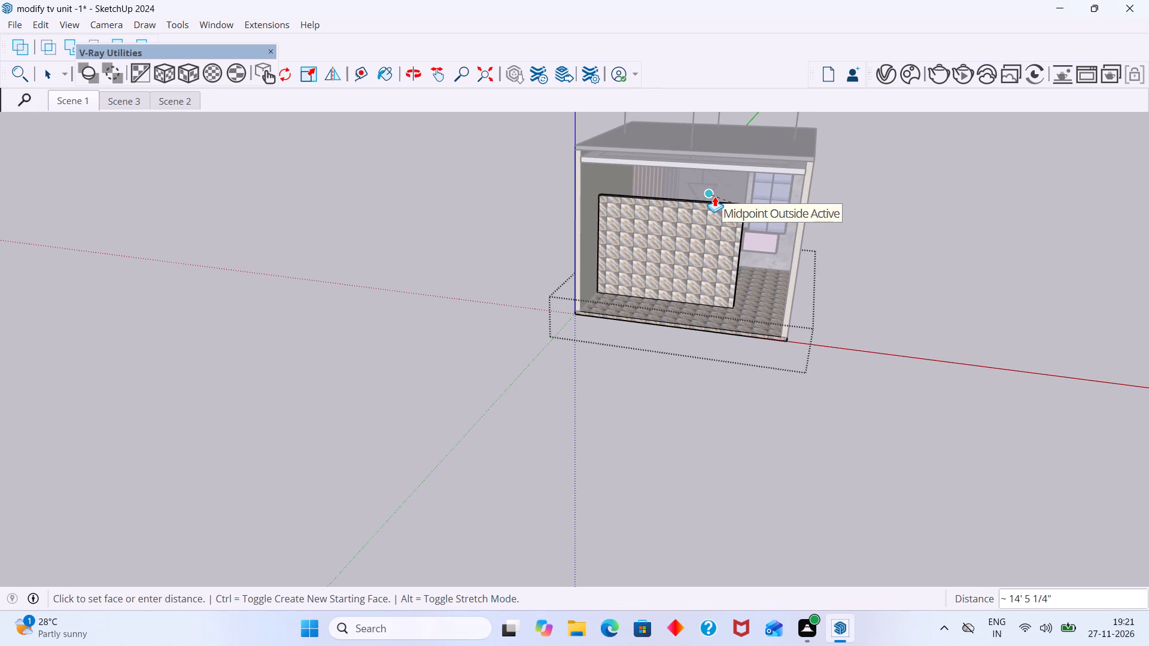
click(715, 196)
key(space)
click(880, 173)
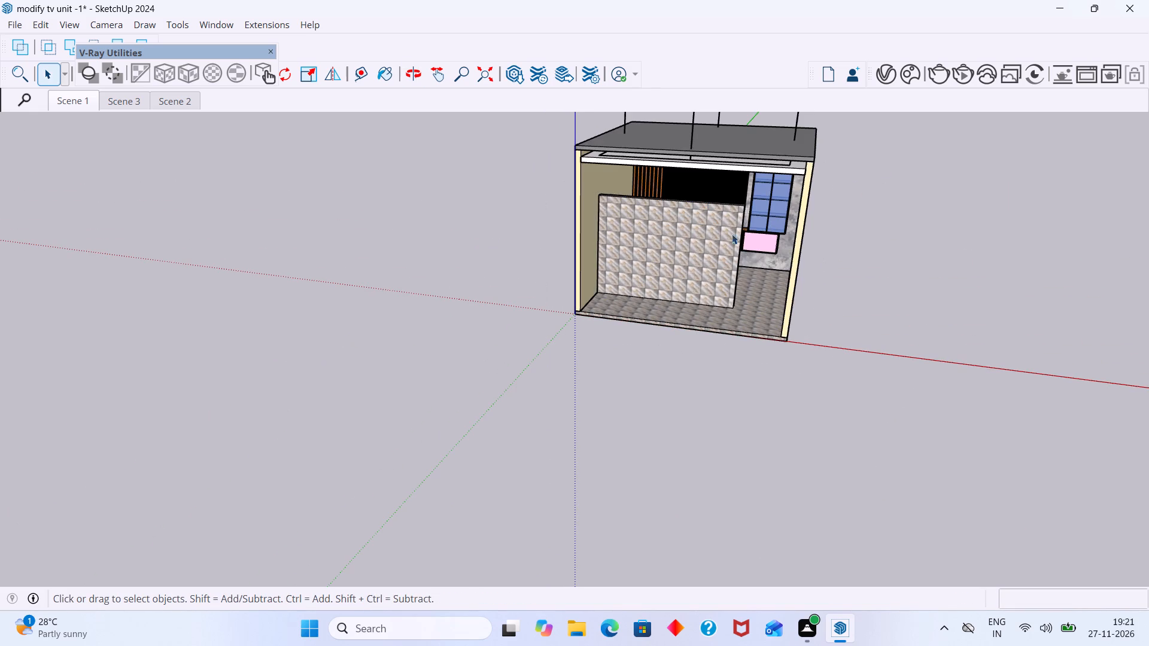
Open the floor group and select the partition wall's front face together with its bounding edges.
middle_drag(664, 246, 535, 279)
middle_drag(562, 278, 631, 269)
scroll(618, 262, up, 5)
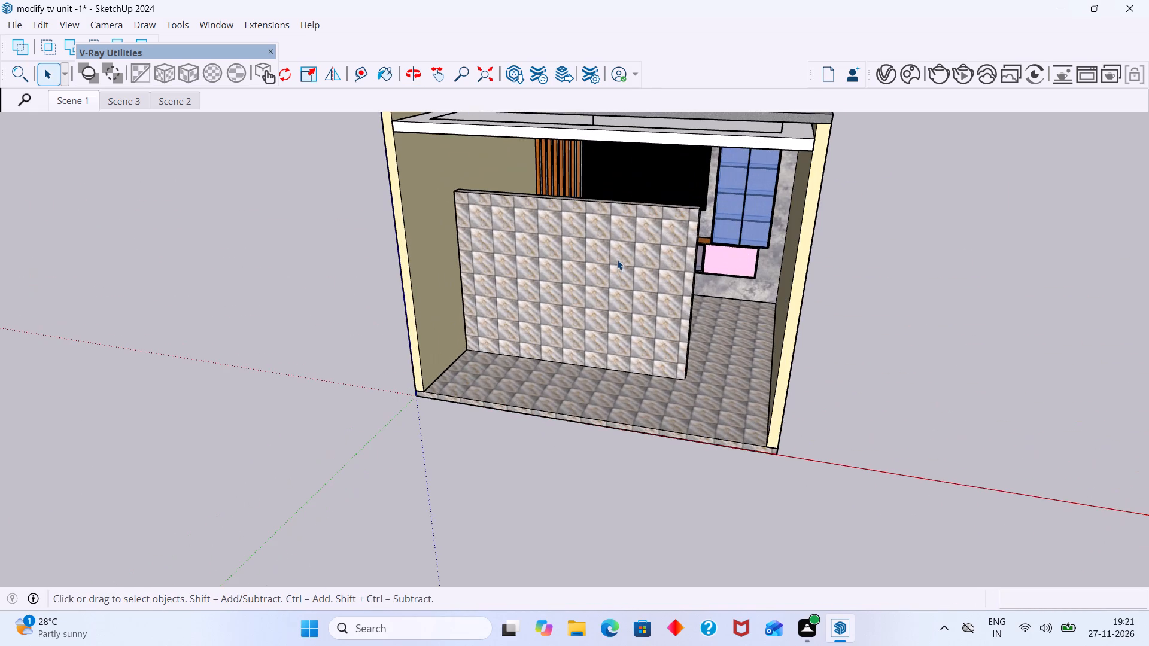
click(617, 257)
scroll(616, 257, up, 2)
double_click(616, 257)
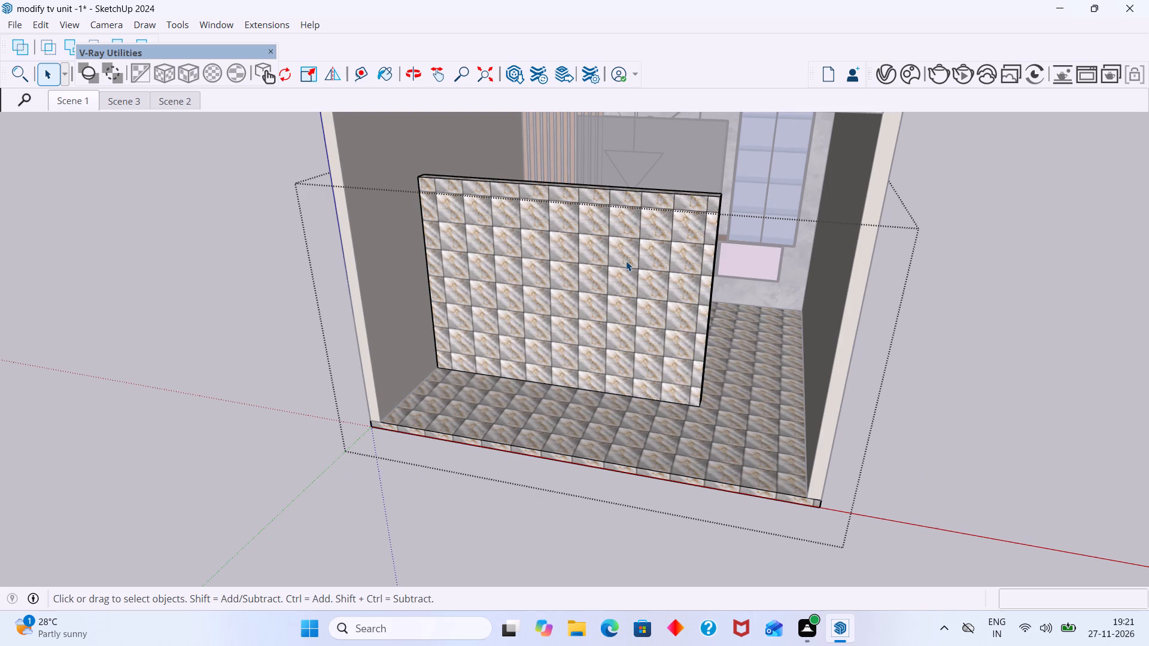
click(1035, 175)
scroll(722, 259, down, 6)
click(672, 245)
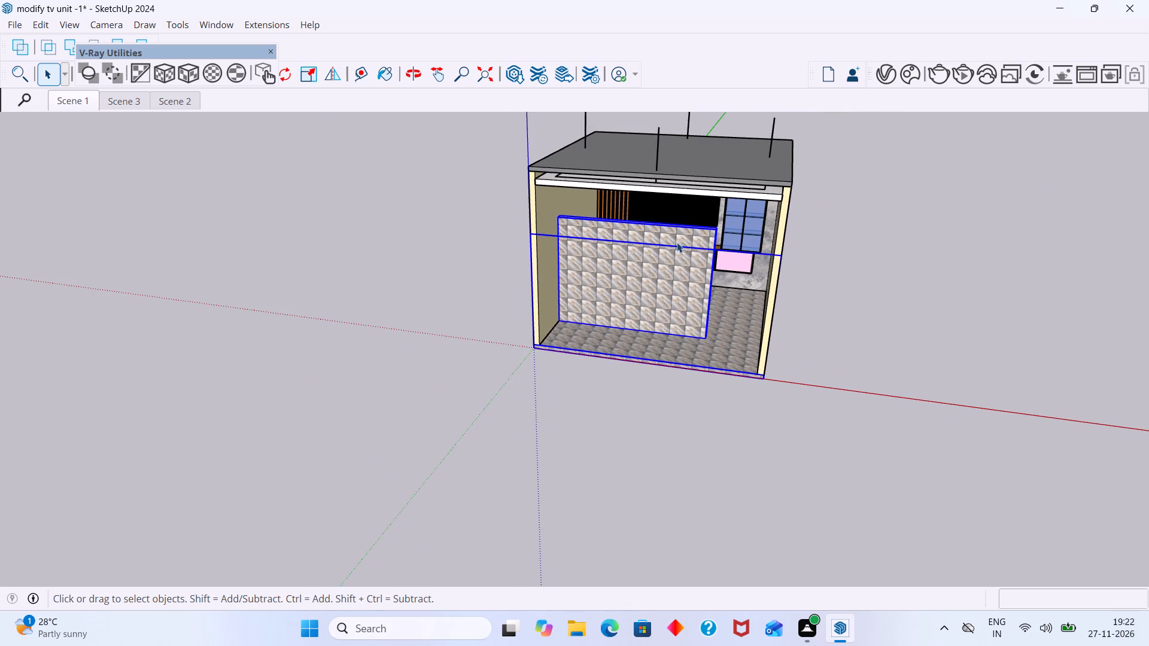
scroll(682, 242, up, 1)
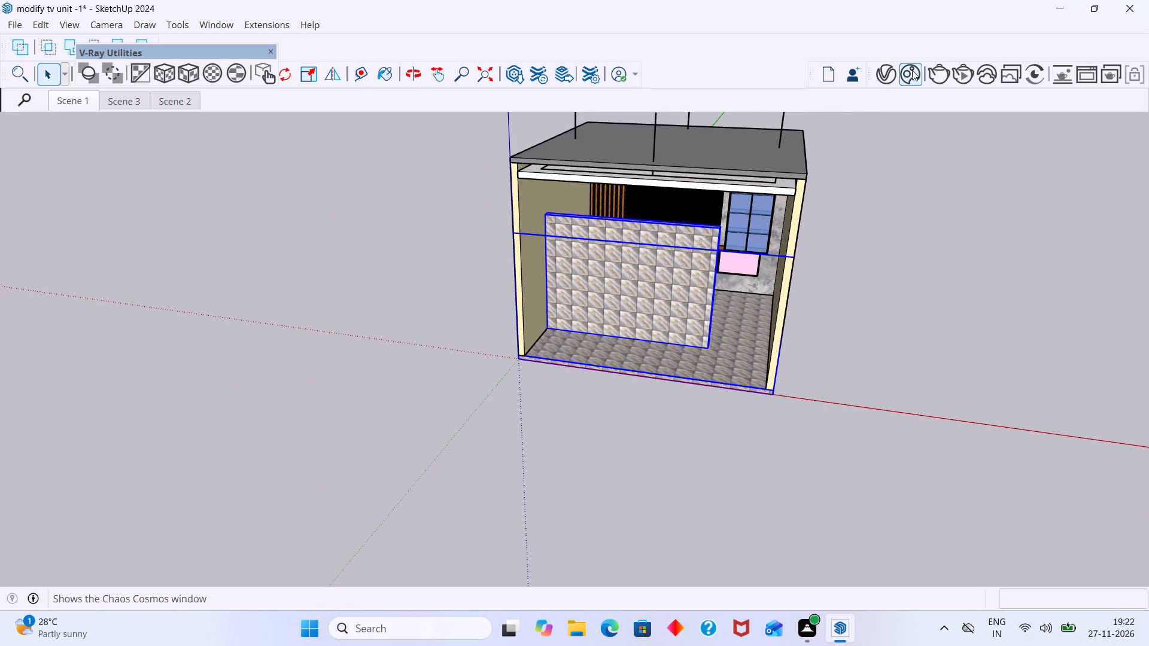
click(905, 287)
scroll(657, 330, up, 2)
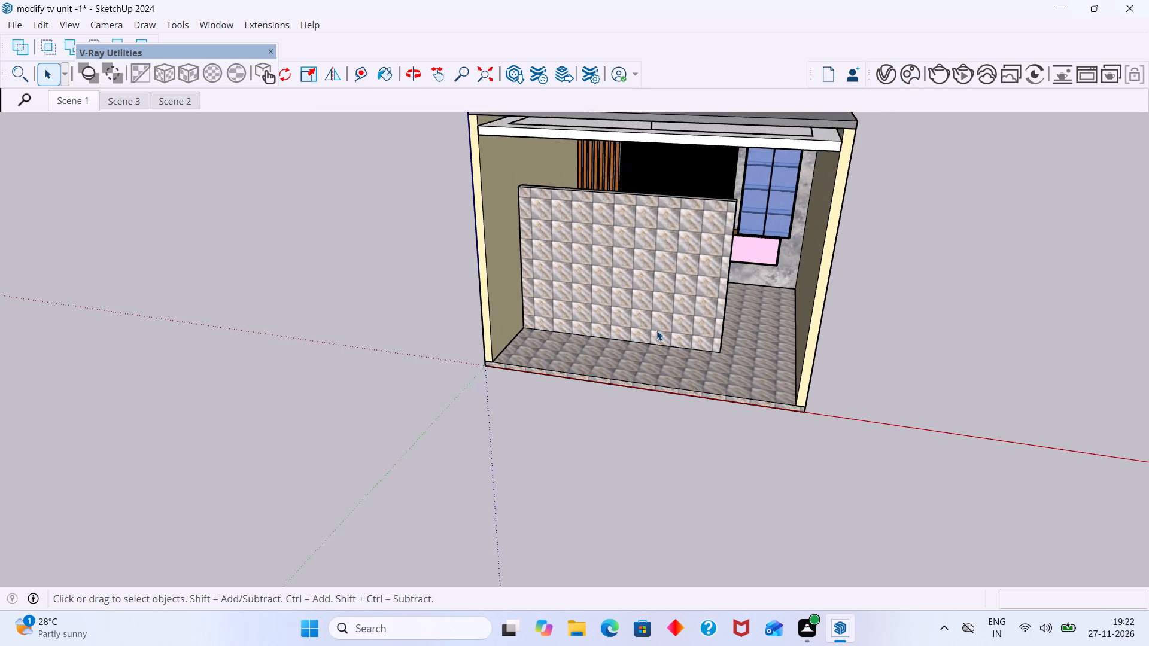
scroll(656, 330, up, 2)
click(654, 315)
double_click(655, 314)
click(671, 310)
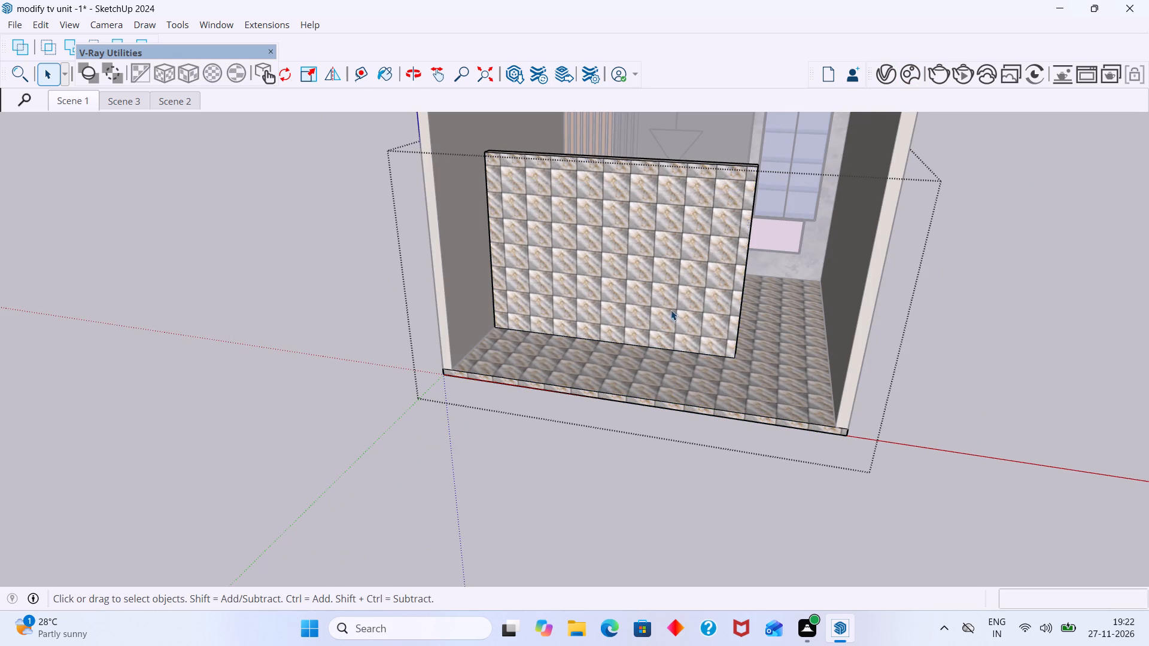
click(962, 282)
scroll(687, 324, up, 3)
double_click(688, 319)
double_click(696, 316)
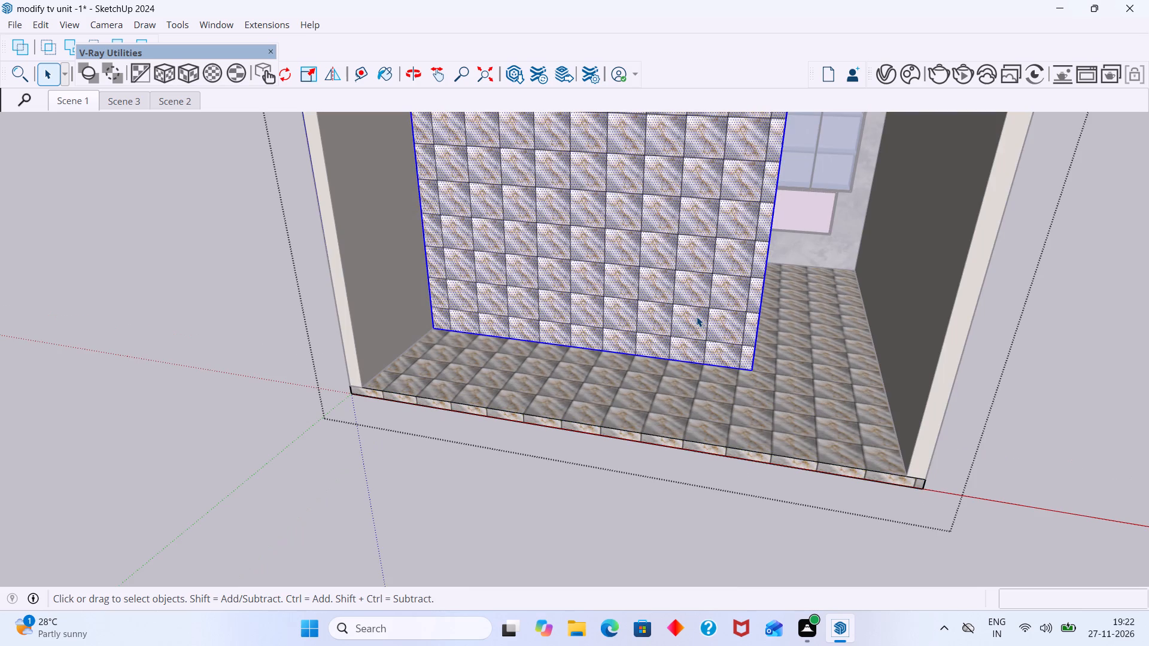
scroll(698, 314, down, 8)
middle_drag(700, 315, 590, 322)
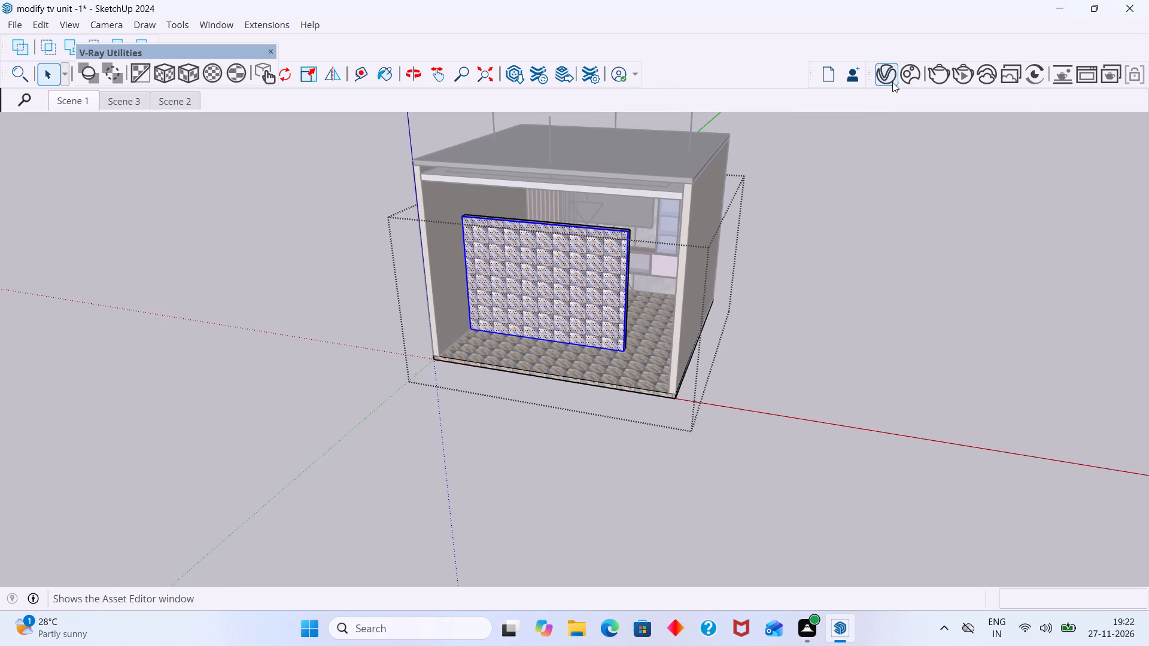
Create a new Generic V-Ray material in the V-Ray Asset Editor.
click(890, 75)
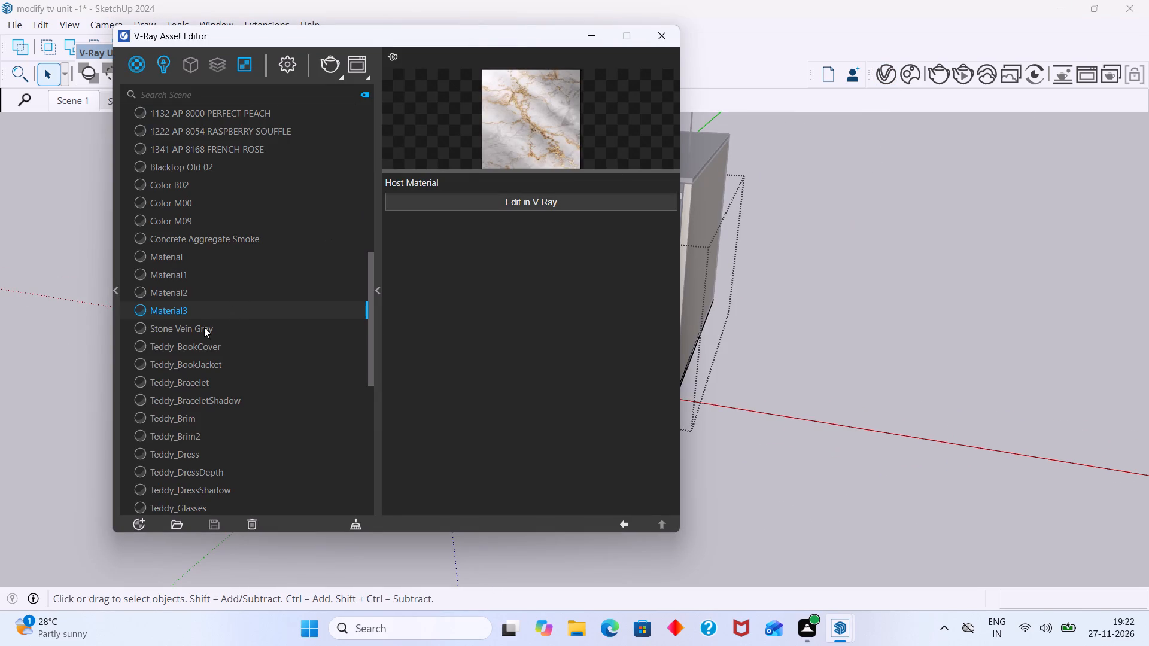
scroll(309, 292, down, 2)
scroll(308, 293, up, 2)
scroll(199, 195, up, 8)
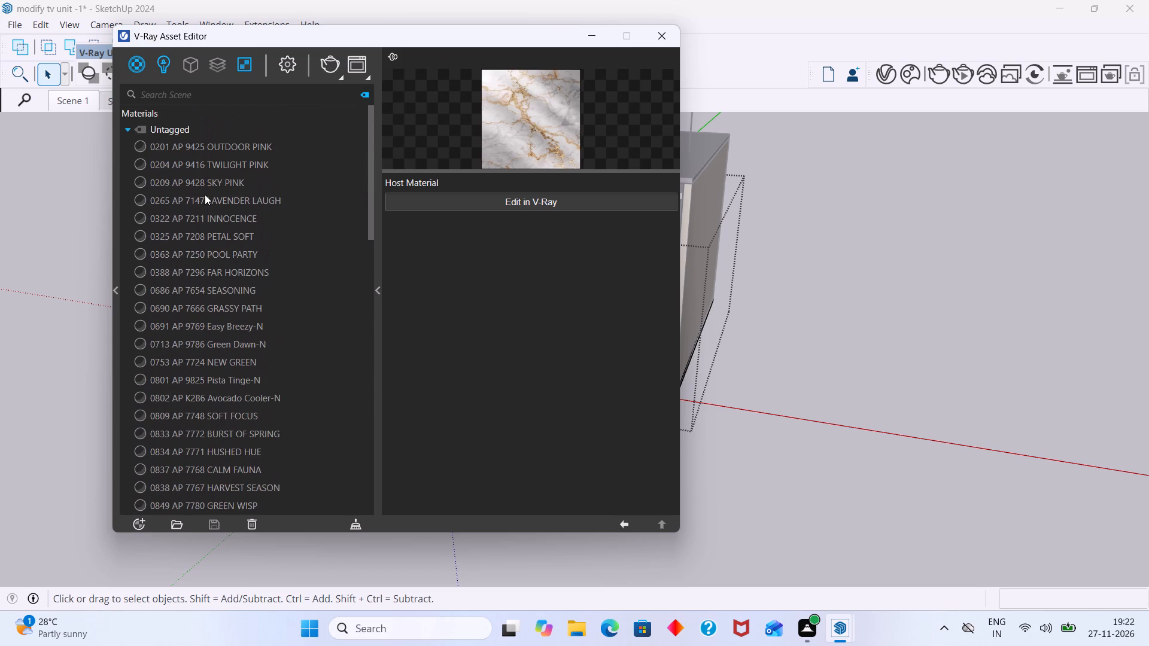
scroll(205, 194, up, 4)
scroll(205, 195, down, 6)
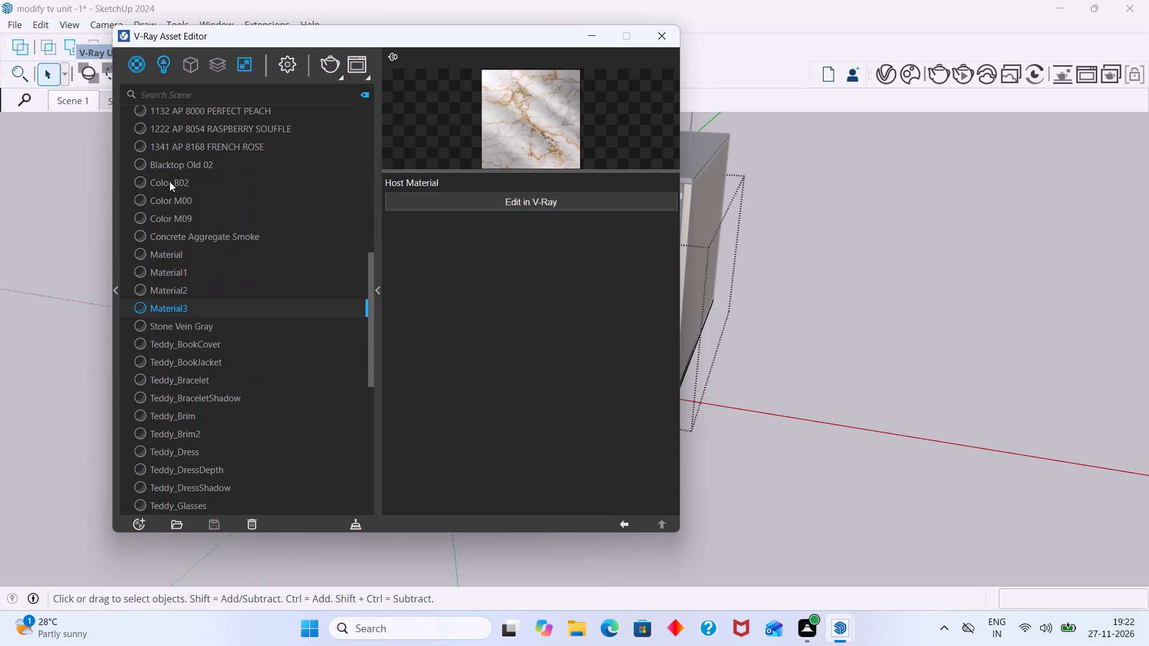
right_click(141, 65)
click(163, 93)
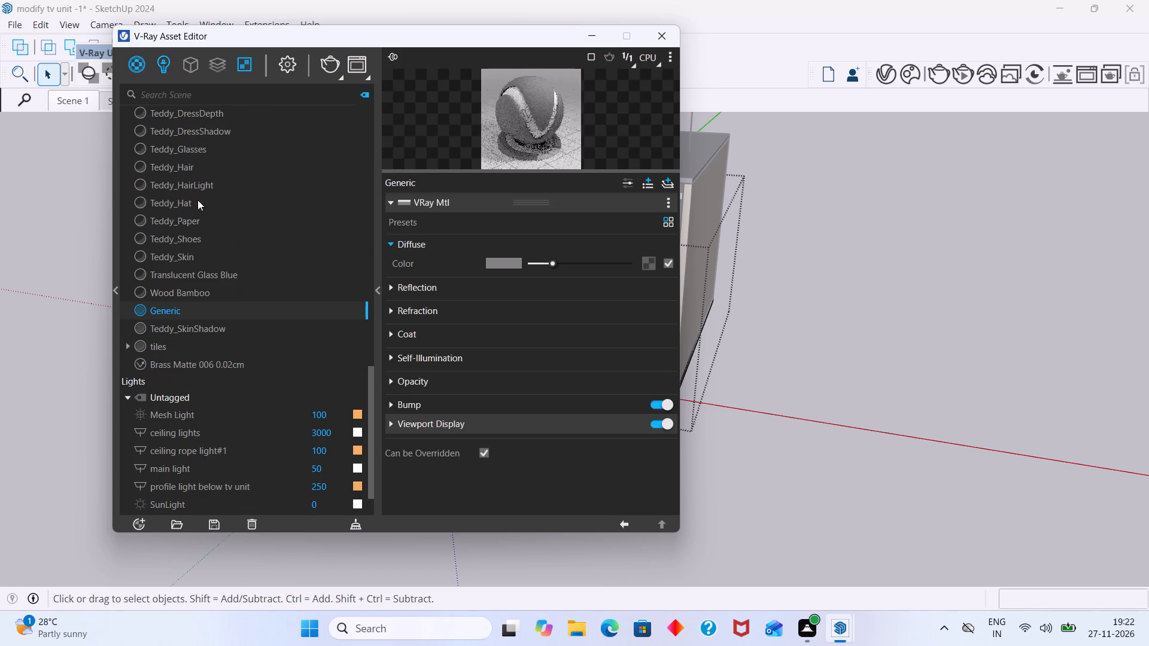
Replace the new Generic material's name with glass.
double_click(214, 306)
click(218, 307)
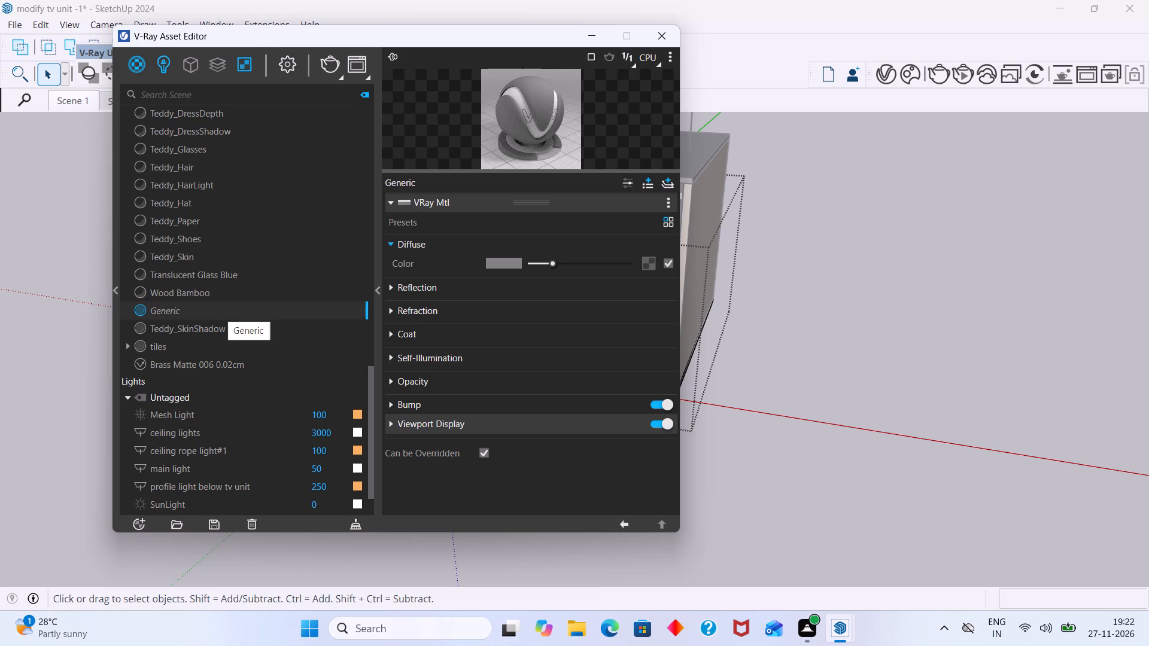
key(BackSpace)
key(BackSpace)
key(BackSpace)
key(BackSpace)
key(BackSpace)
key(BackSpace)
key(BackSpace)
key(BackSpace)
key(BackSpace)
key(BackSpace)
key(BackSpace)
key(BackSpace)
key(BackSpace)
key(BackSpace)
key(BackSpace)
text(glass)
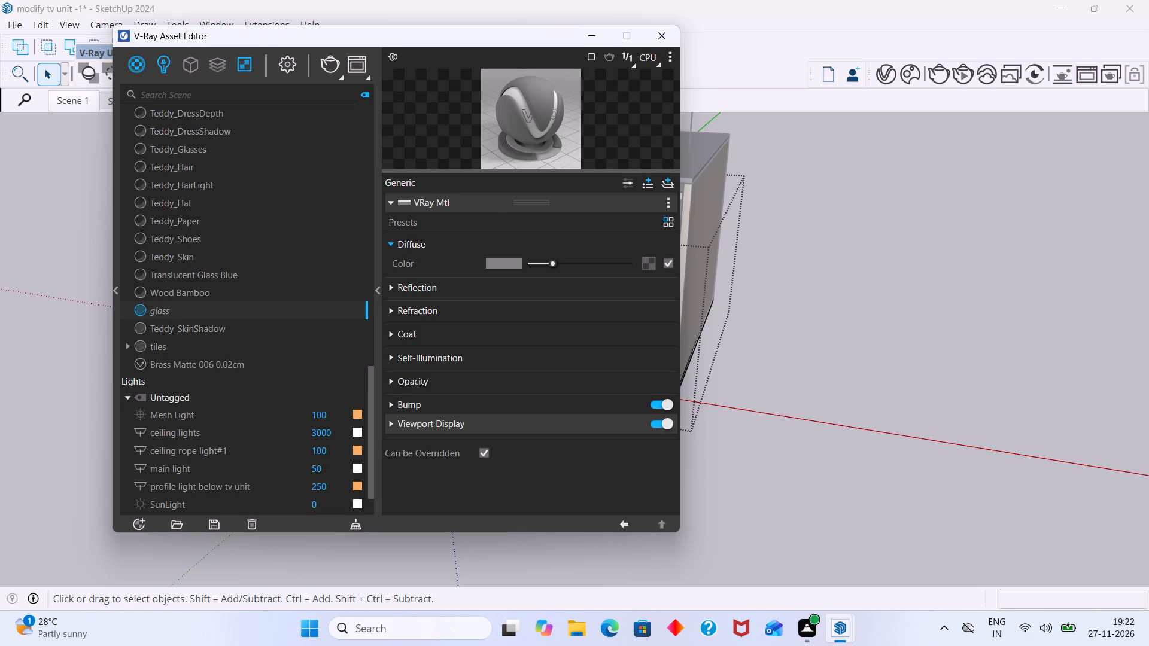
Clear the new Generic material's name, close the floor group and close the V-Ray Asset Editor.
key(BackSpace)
key(BackSpace)
key(BackSpace)
key(BackSpace)
key(BackSpace)
key(BackSpace)
key(BackSpace)
key(BackSpace)
key(BackSpace)
key(BackSpace)
key(BackSpace)
click(798, 231)
click(657, 36)
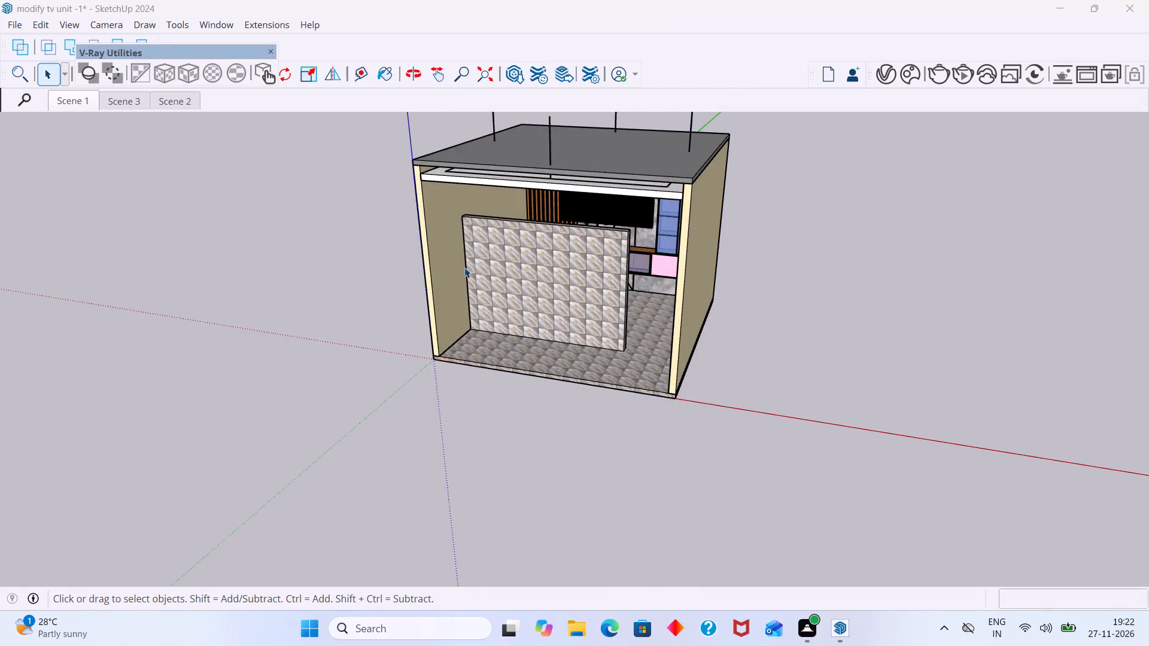
Reopen the floor group and Push/Pull the partition wall's front face inward to thin the wall, closing the group again.
scroll(472, 272, up, 5)
middle_drag(577, 264, 586, 262)
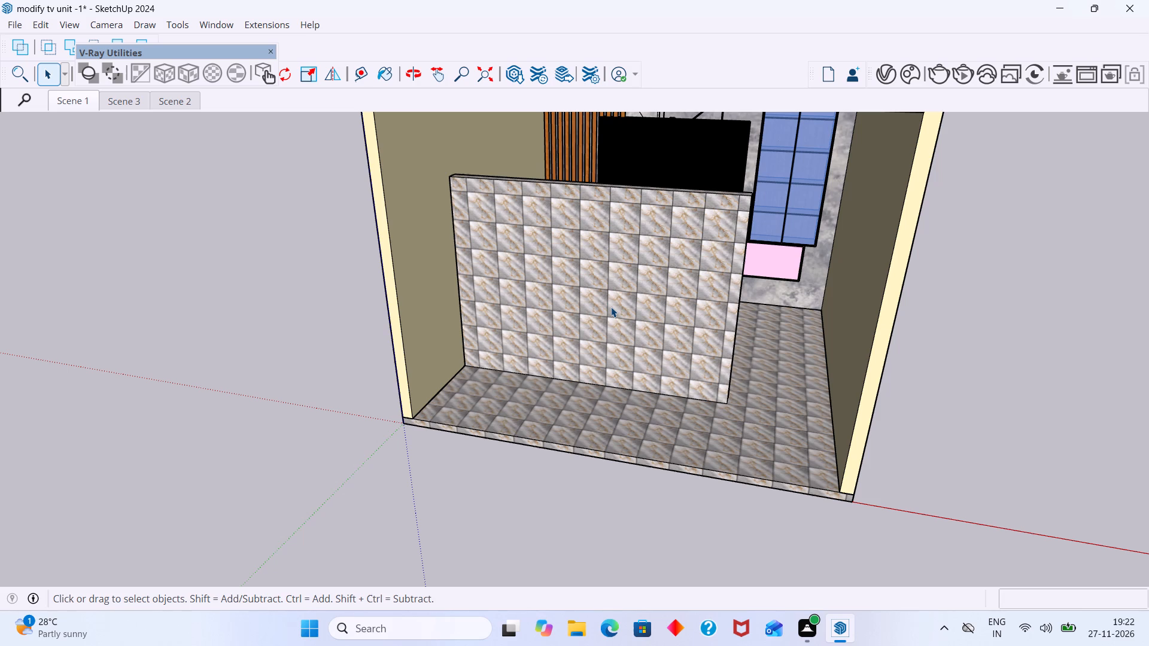
scroll(512, 264, up, 2)
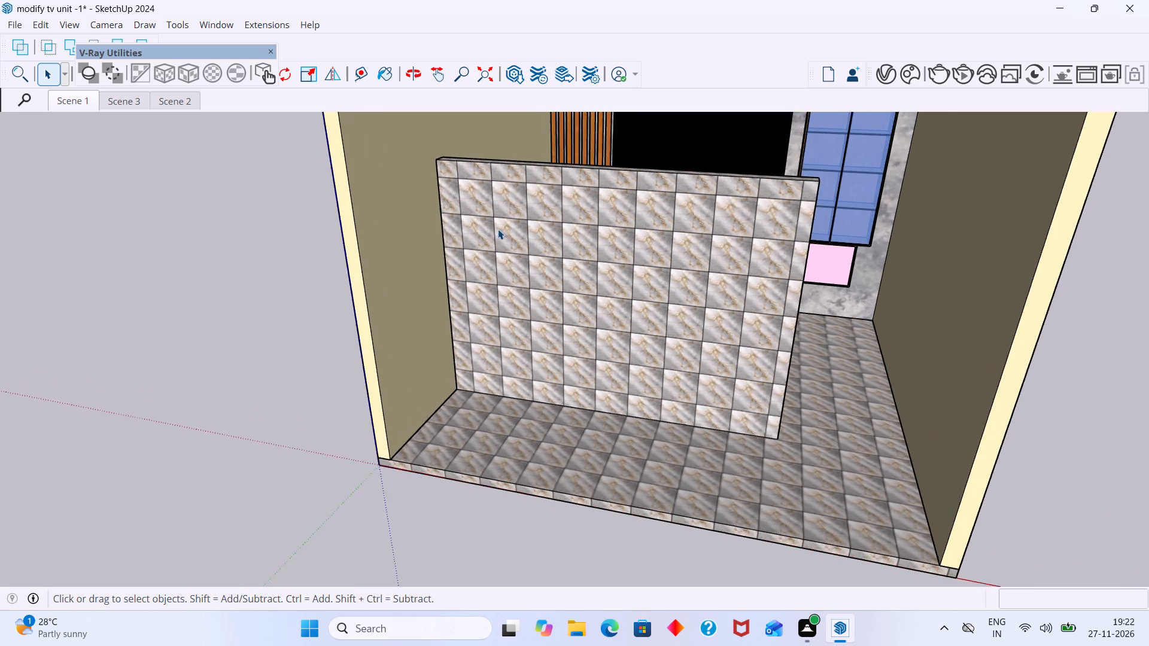
scroll(498, 229, up, 2)
middle_drag(558, 220, 490, 249)
scroll(543, 272, up, 3)
double_click(566, 267)
click(592, 290)
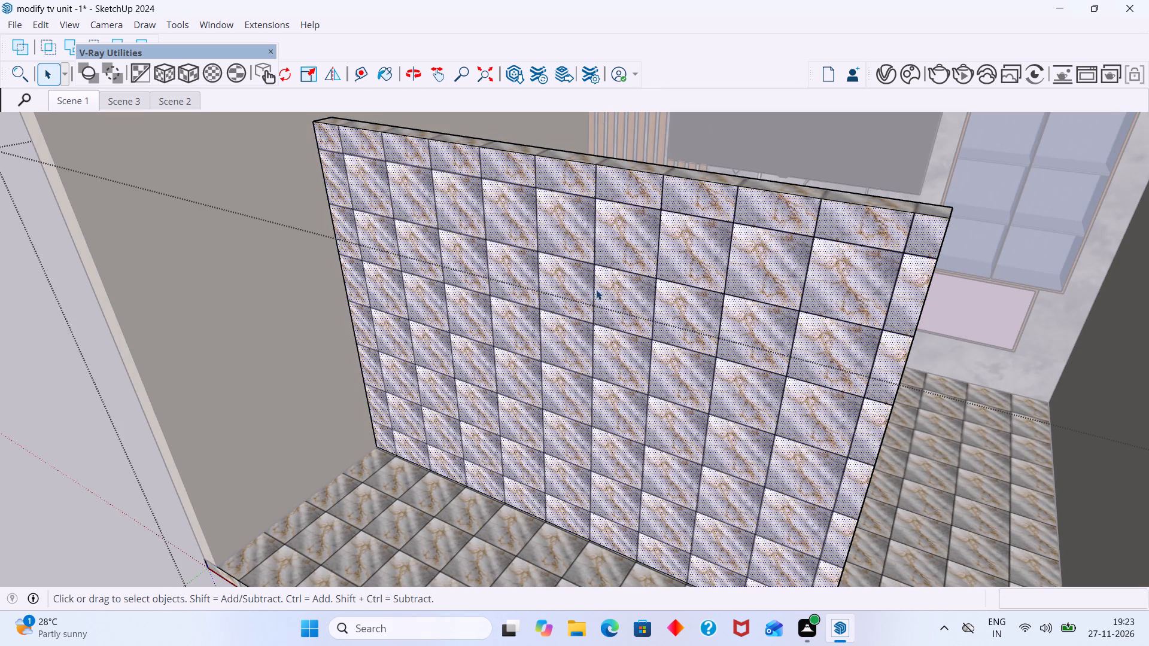
key(p)
click(597, 289)
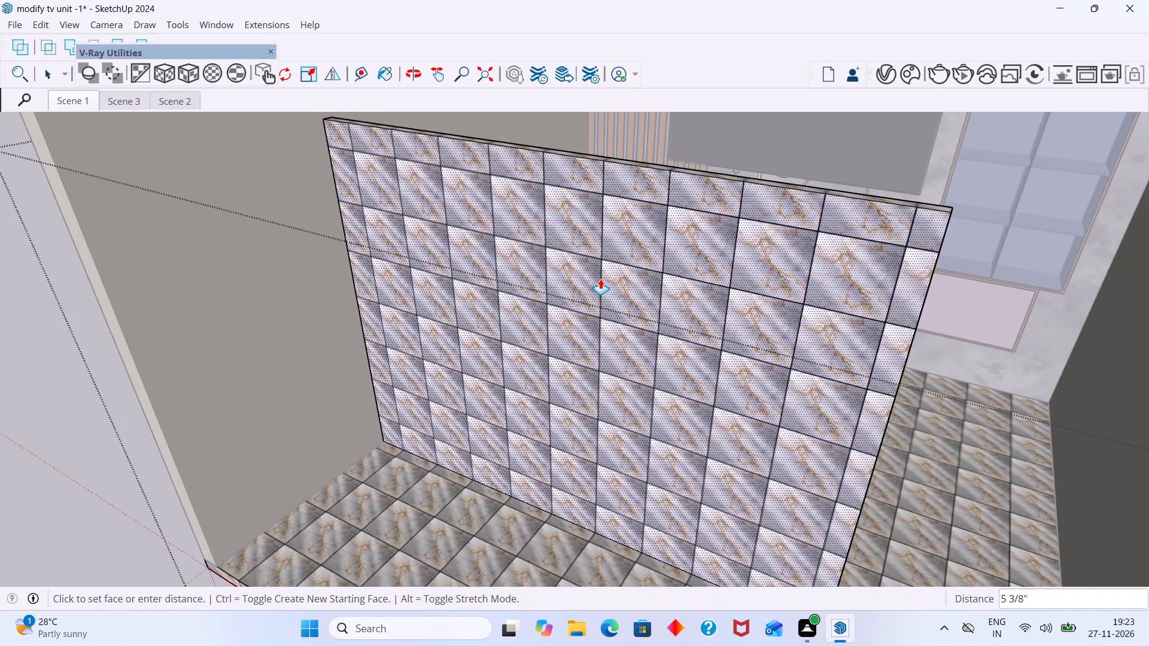
click(601, 278)
key(space)
scroll(601, 284, down, 13)
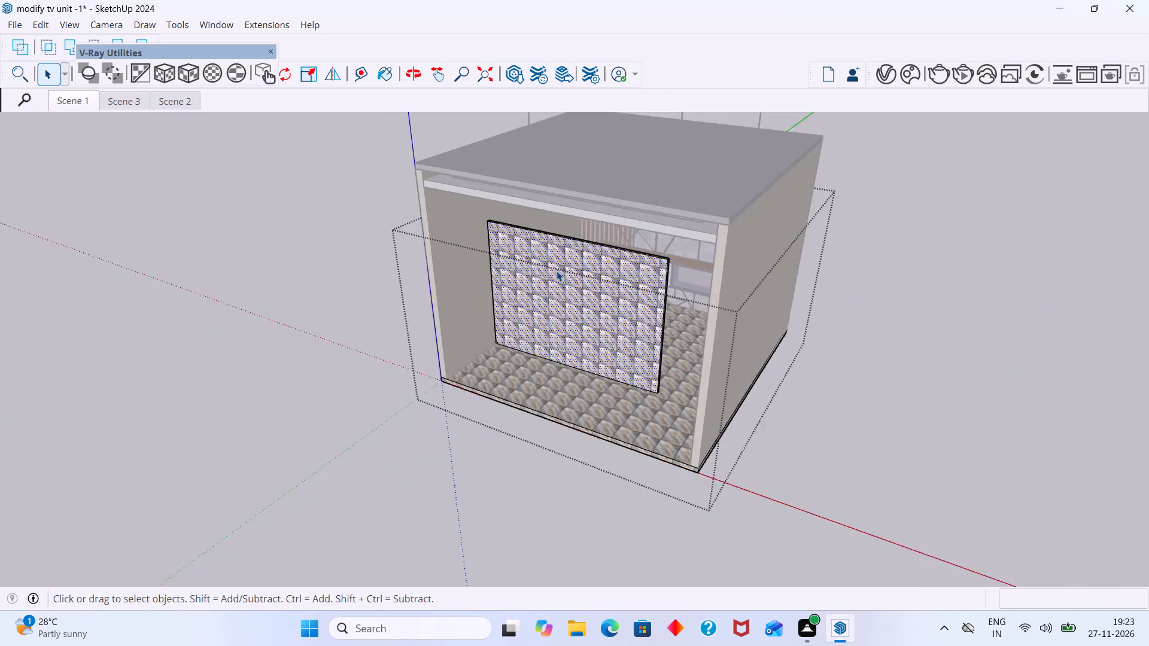
scroll(557, 271, down, 5)
click(960, 193)
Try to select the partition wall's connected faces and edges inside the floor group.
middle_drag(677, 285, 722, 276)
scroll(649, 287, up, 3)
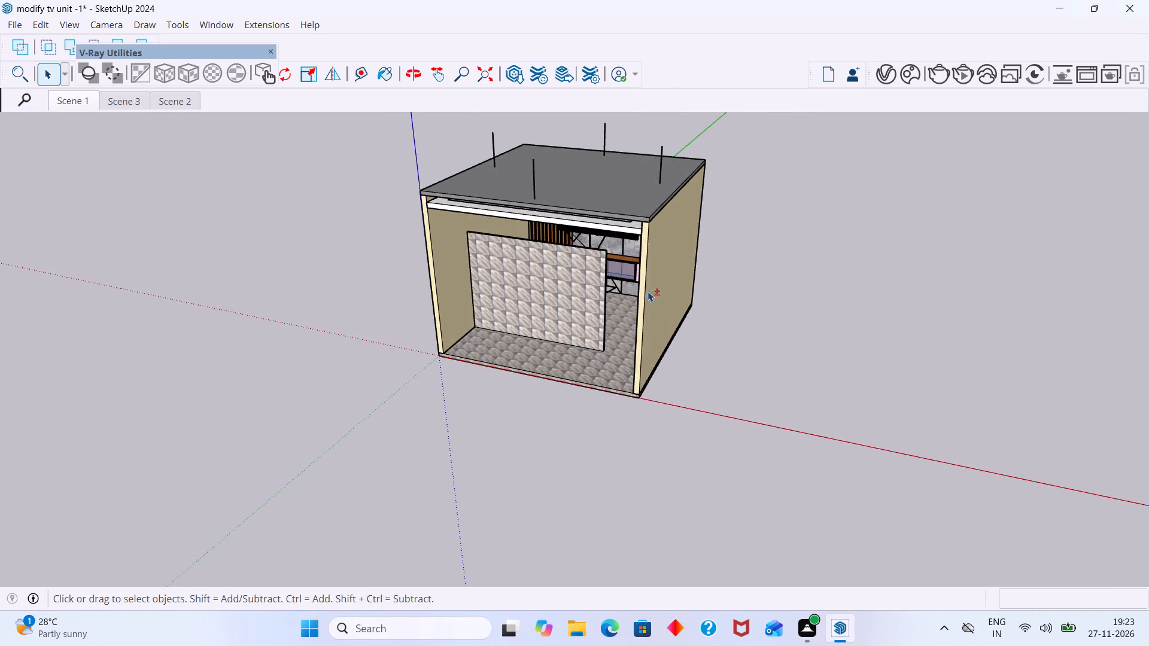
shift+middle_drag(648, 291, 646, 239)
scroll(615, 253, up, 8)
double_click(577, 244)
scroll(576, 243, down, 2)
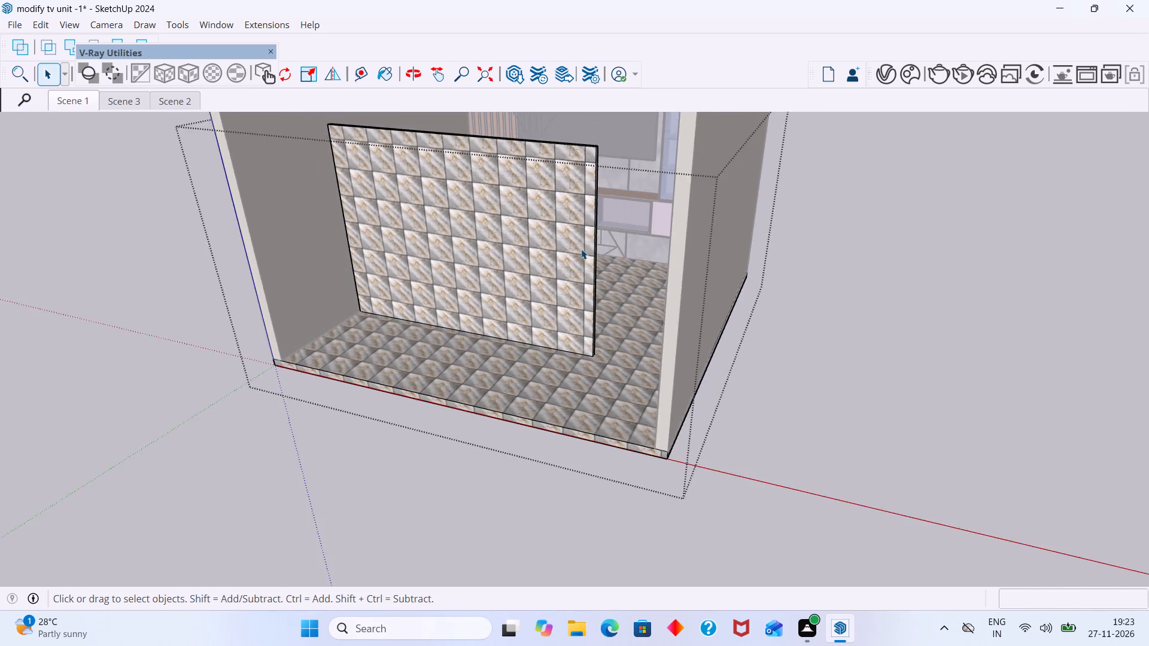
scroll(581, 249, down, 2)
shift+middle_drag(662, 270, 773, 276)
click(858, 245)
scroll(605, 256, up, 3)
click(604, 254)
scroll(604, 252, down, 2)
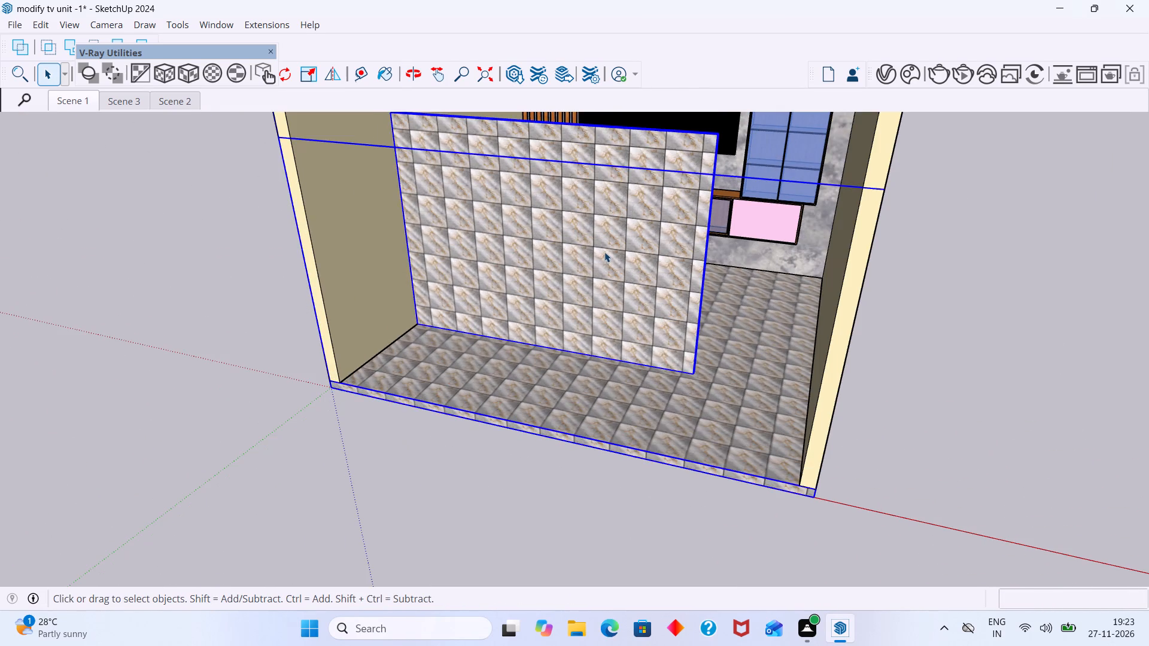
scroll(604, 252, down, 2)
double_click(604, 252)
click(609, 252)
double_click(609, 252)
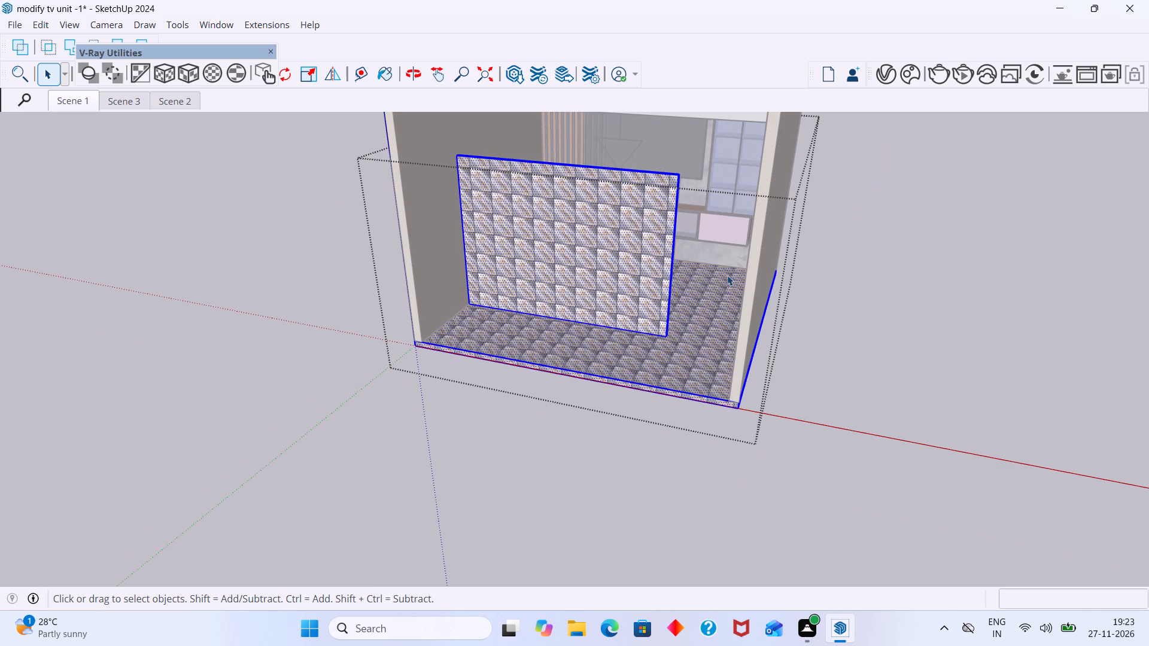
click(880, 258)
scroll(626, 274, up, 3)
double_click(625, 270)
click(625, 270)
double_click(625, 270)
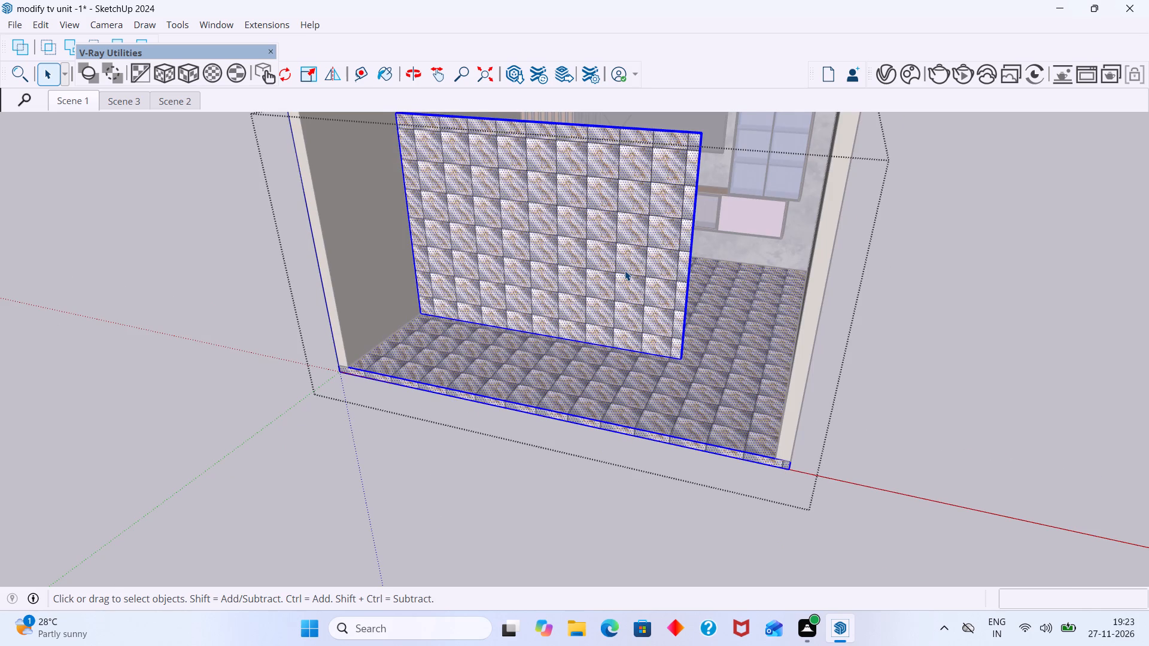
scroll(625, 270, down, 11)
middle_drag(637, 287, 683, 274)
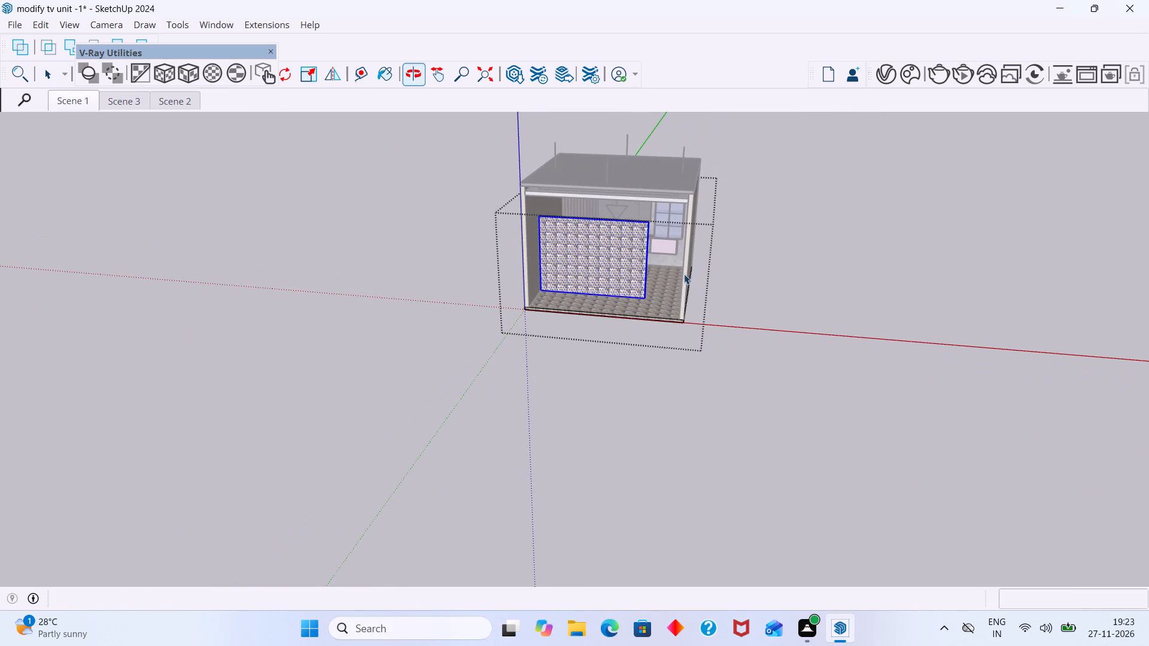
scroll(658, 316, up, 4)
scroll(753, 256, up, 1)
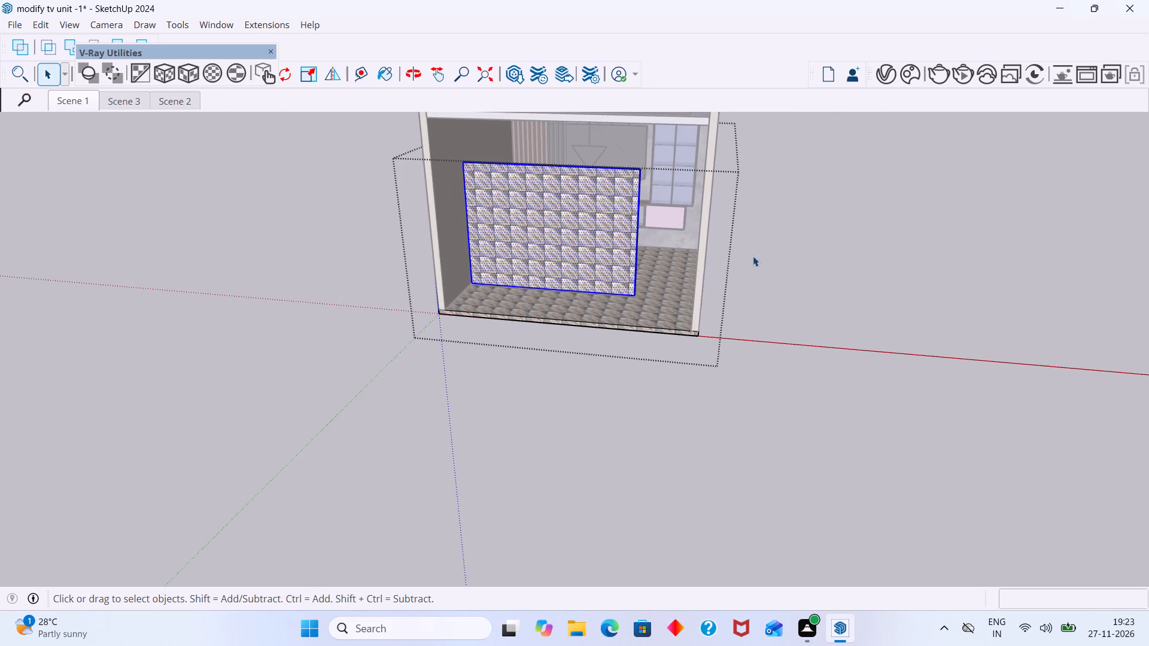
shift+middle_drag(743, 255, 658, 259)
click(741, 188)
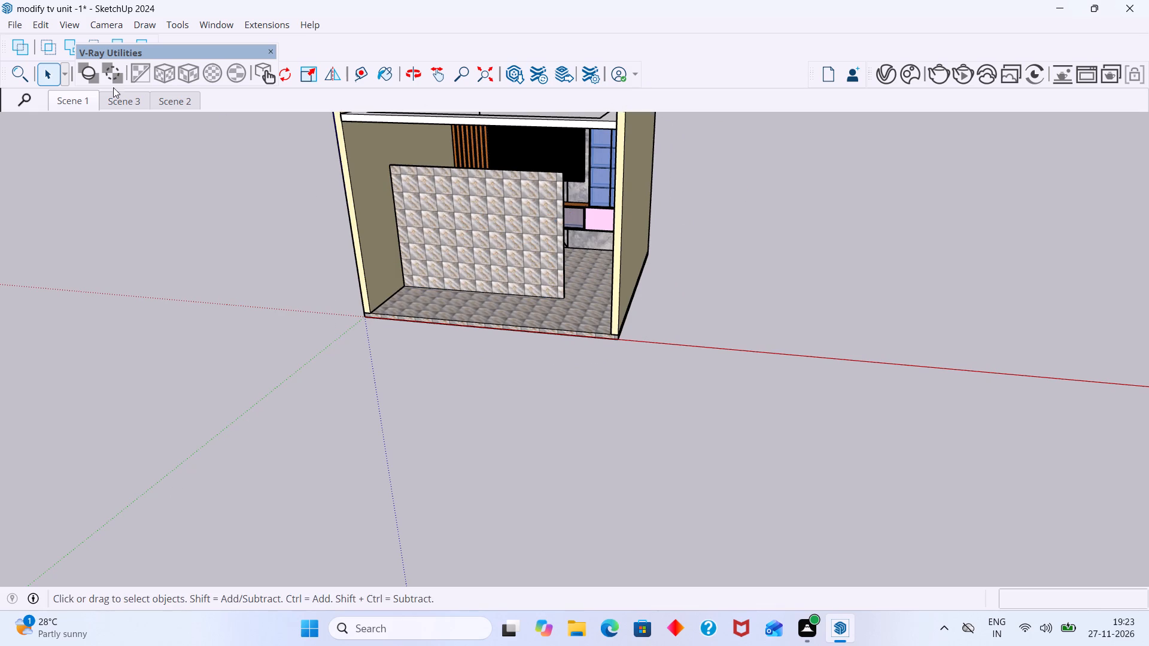
Close the floating V-Ray Utilities toolbar.
click(269, 52)
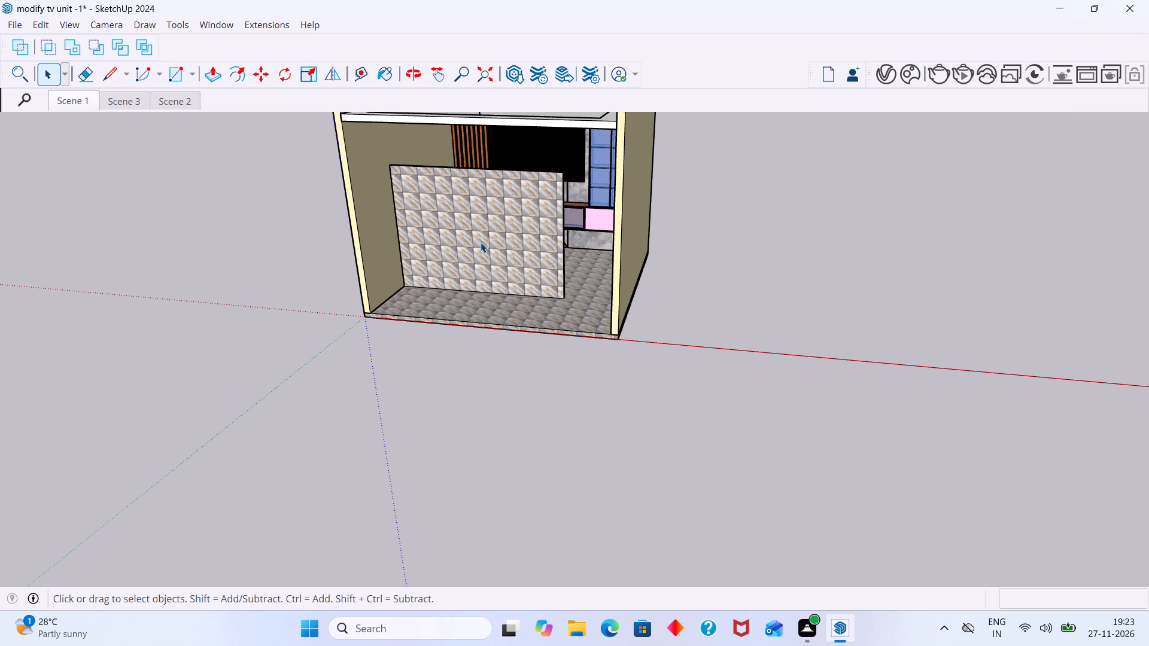
Open the Chaos Cosmos Browser and search the online library for glass.
click(915, 72)
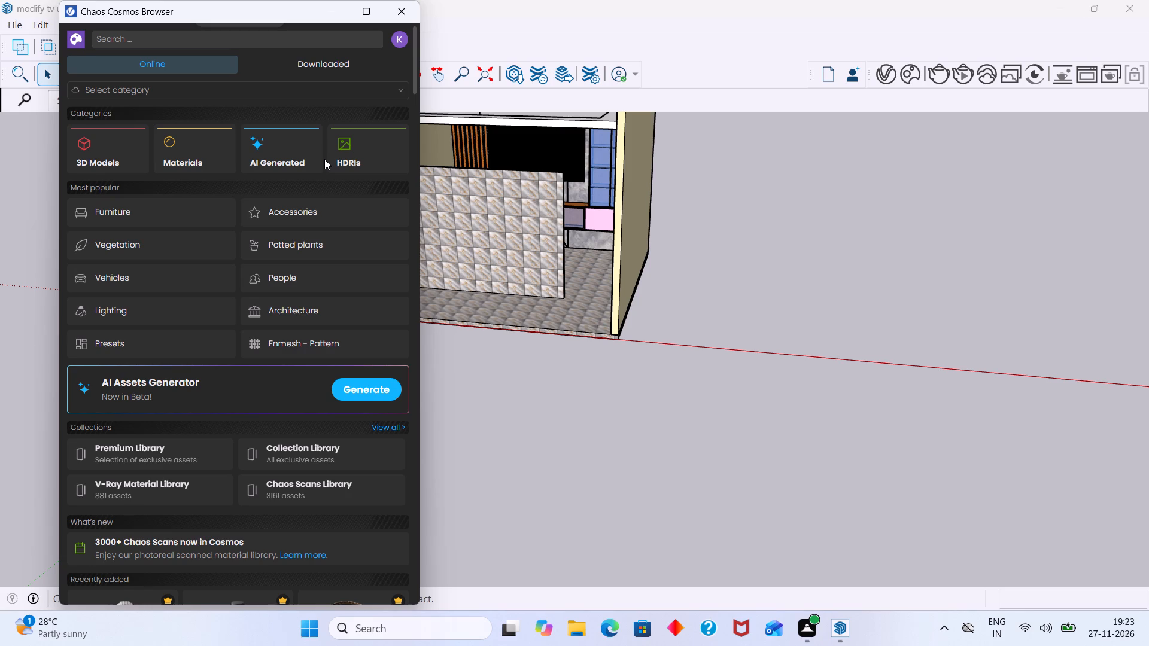
click(137, 39)
text(glass)
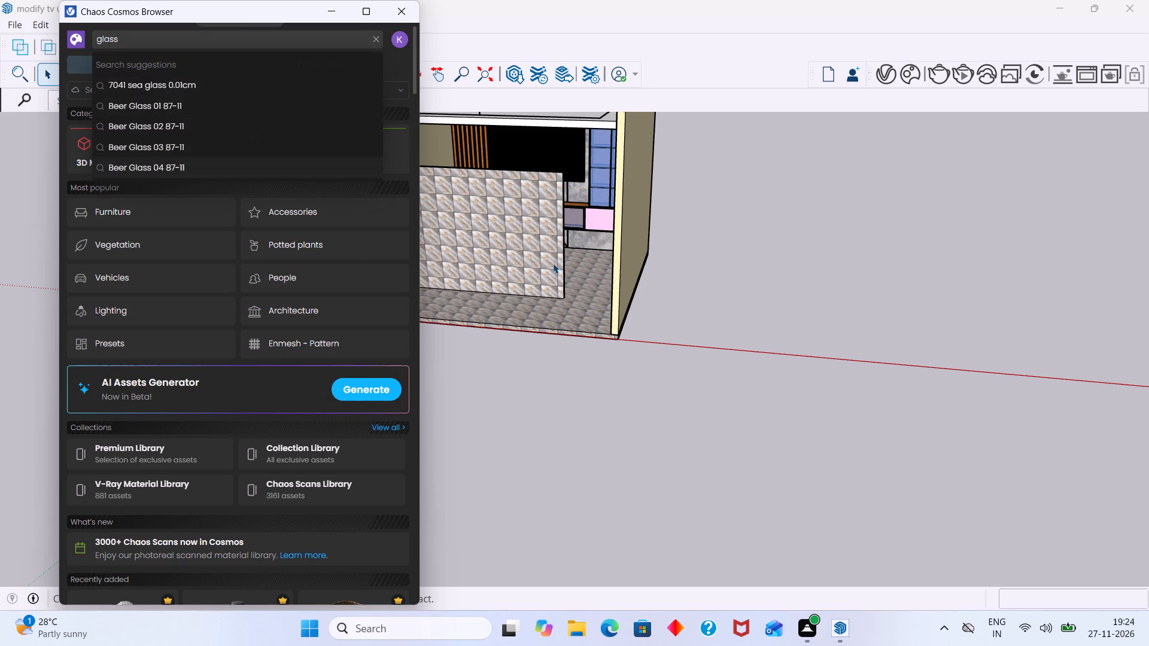
click(643, 443)
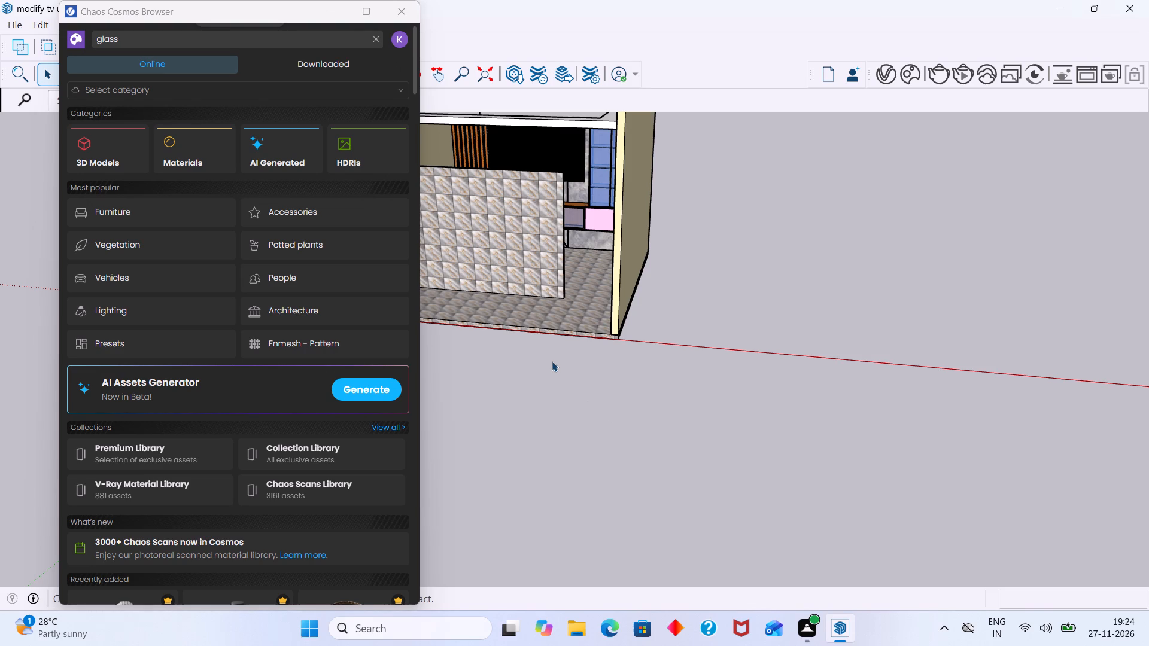
scroll(169, 157, up, 1)
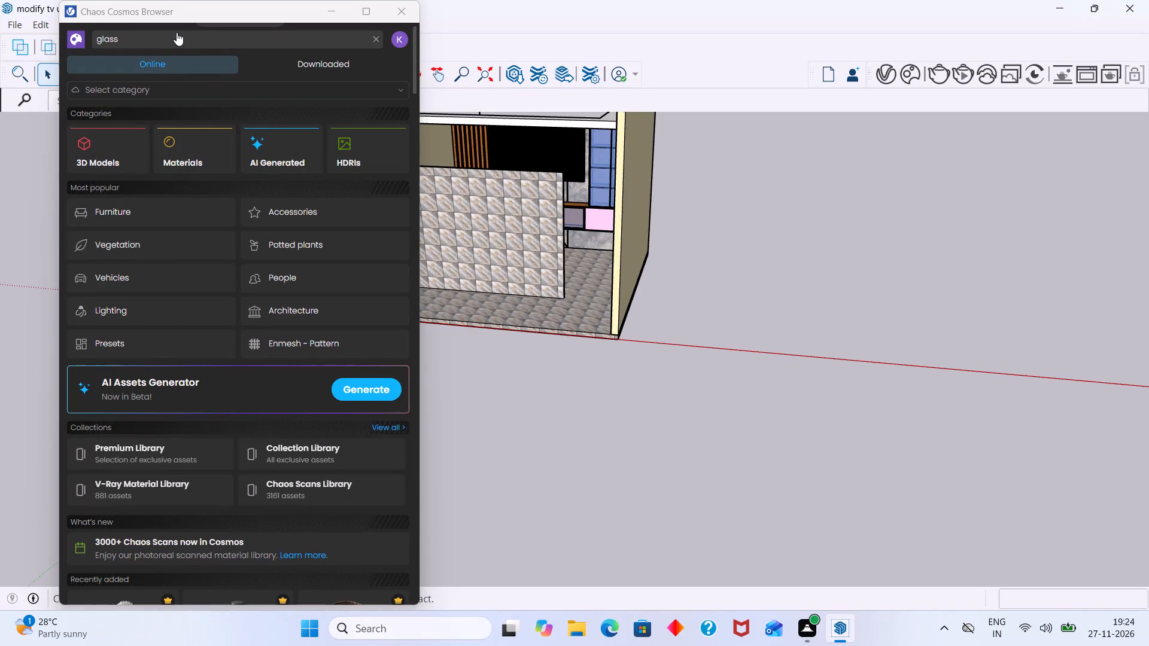
key(Return)
scroll(183, 388, down, 2)
scroll(230, 346, down, 6)
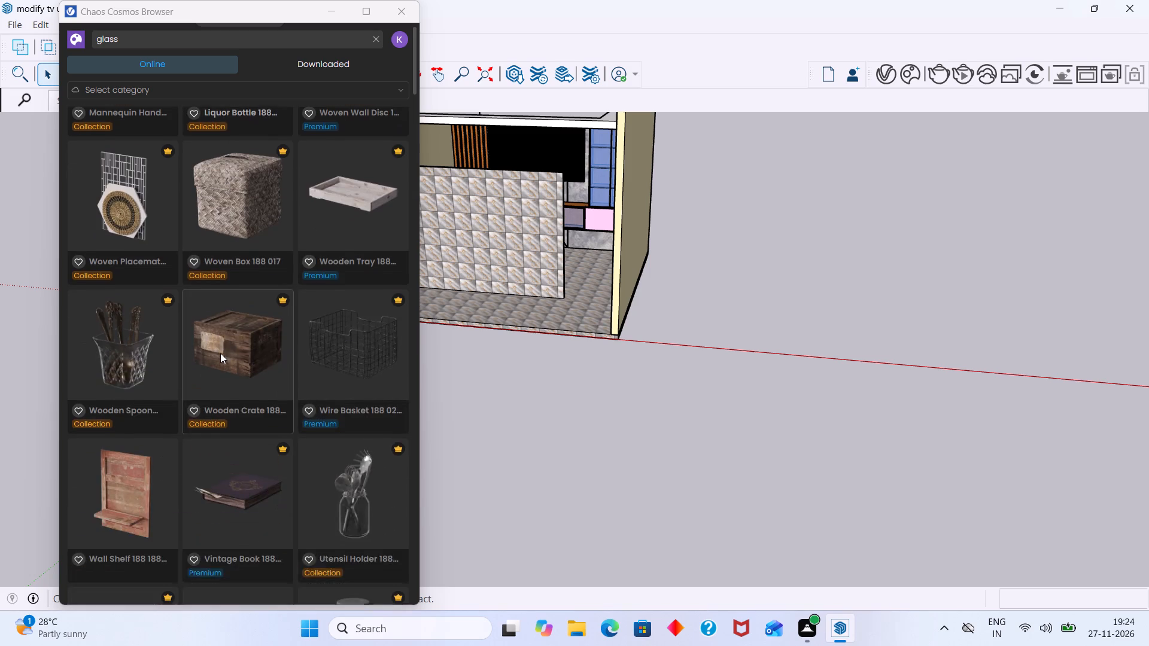
scroll(214, 331, up, 16)
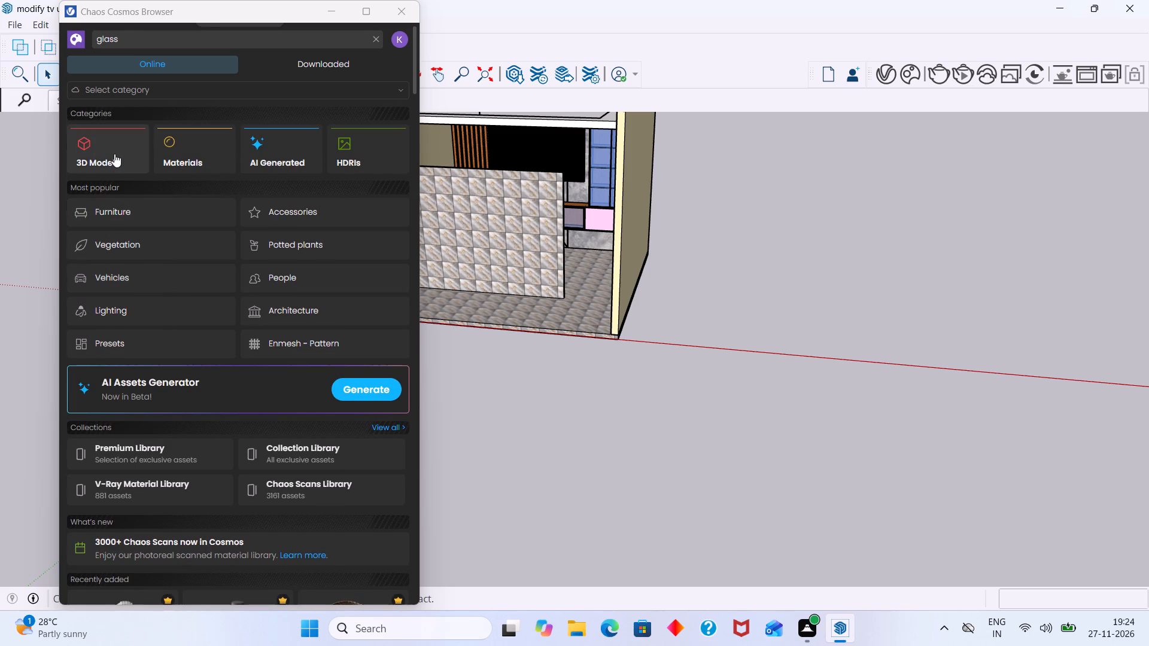
Narrow the Cosmos online library to the Glass category under Materials.
click(112, 153)
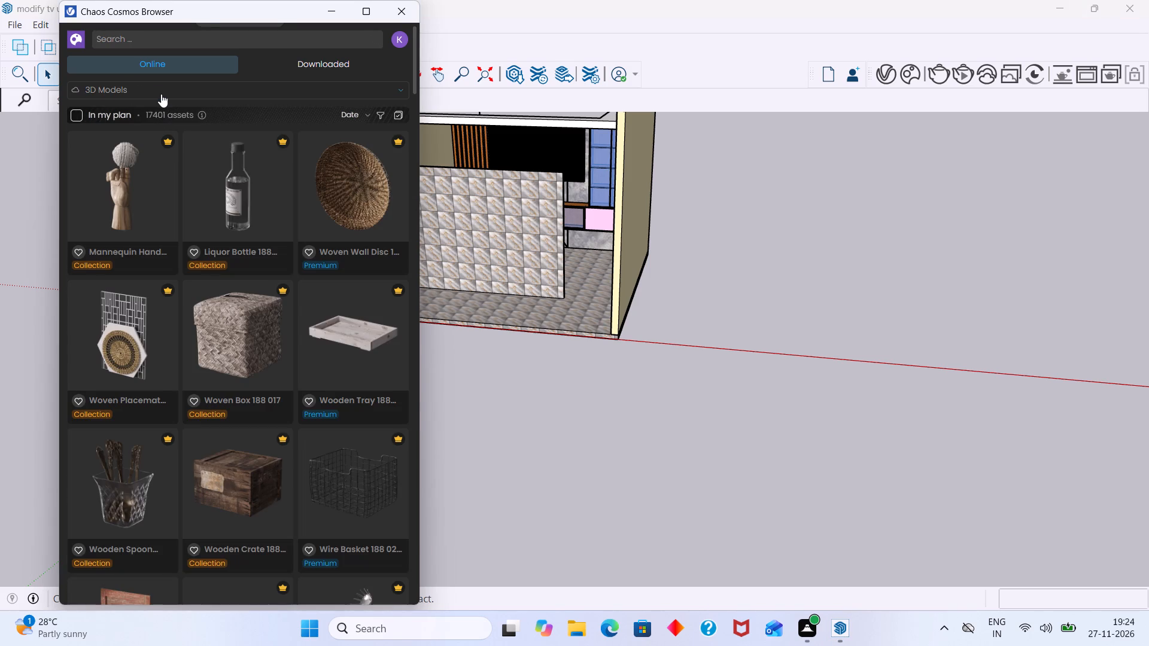
click(166, 89)
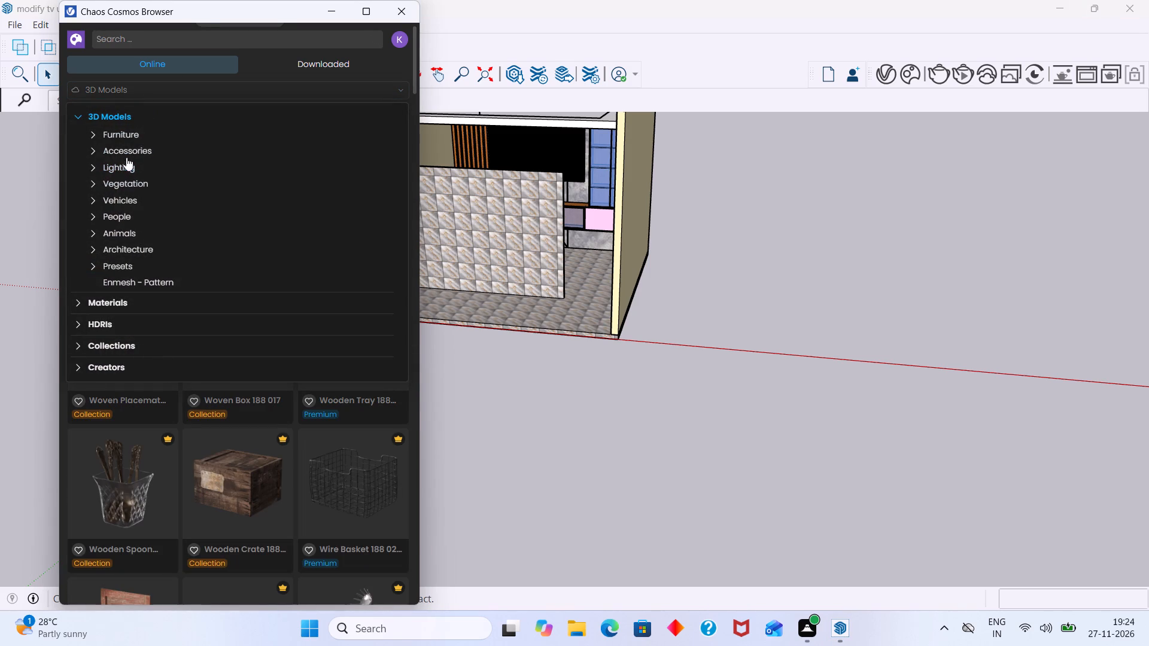
click(114, 300)
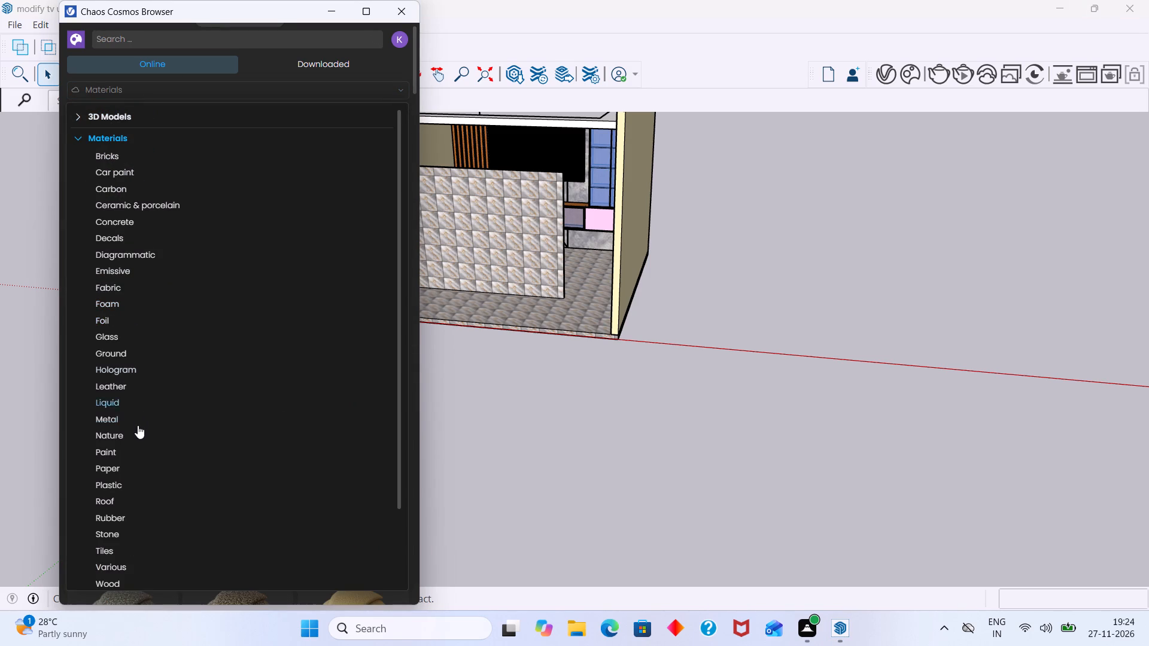
click(109, 331)
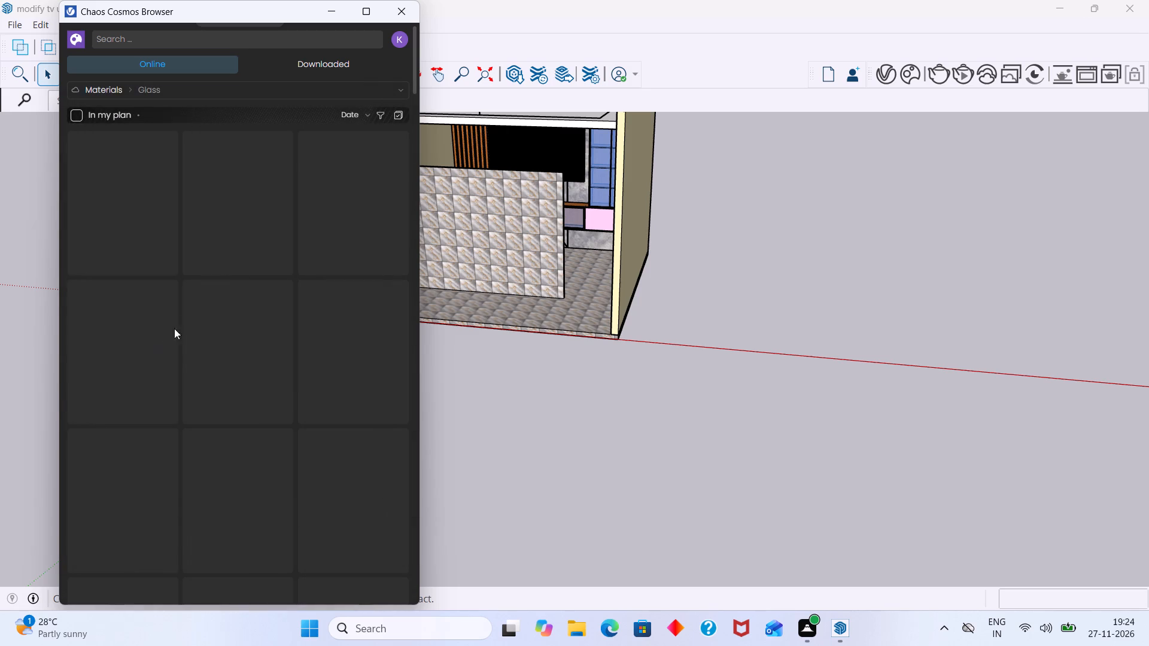
Browse the glass materials and download Glass Structured Pyramids 30cm.
scroll(210, 251, down, 2)
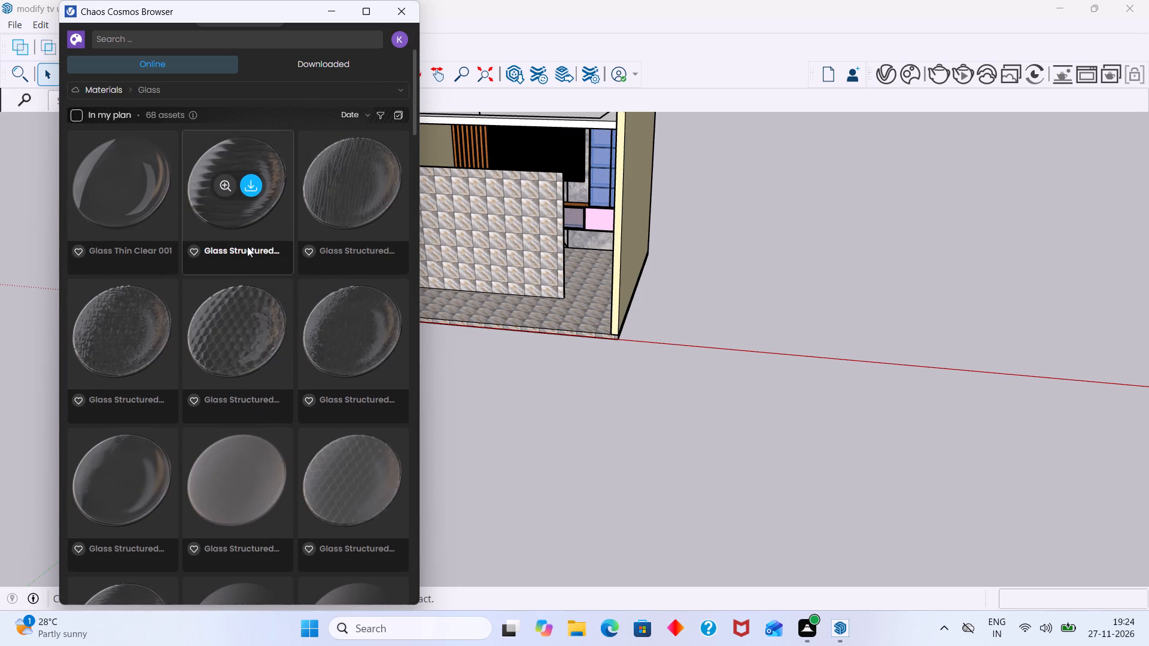
scroll(284, 247, up, 1)
scroll(285, 248, down, 1)
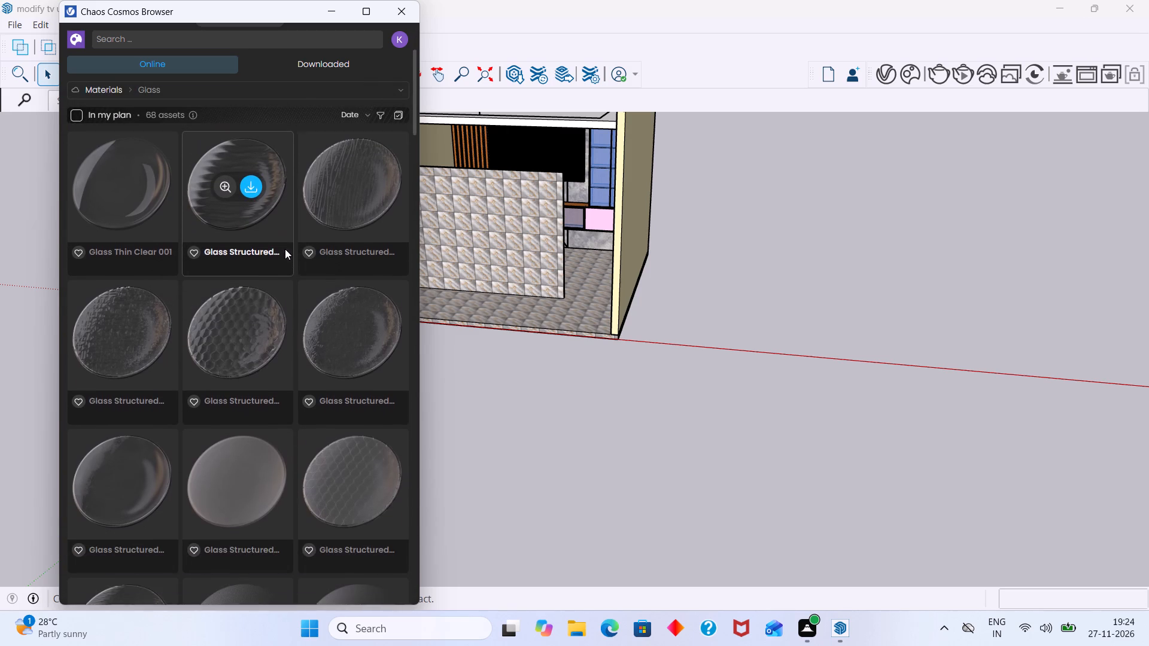
scroll(250, 269, up, 1)
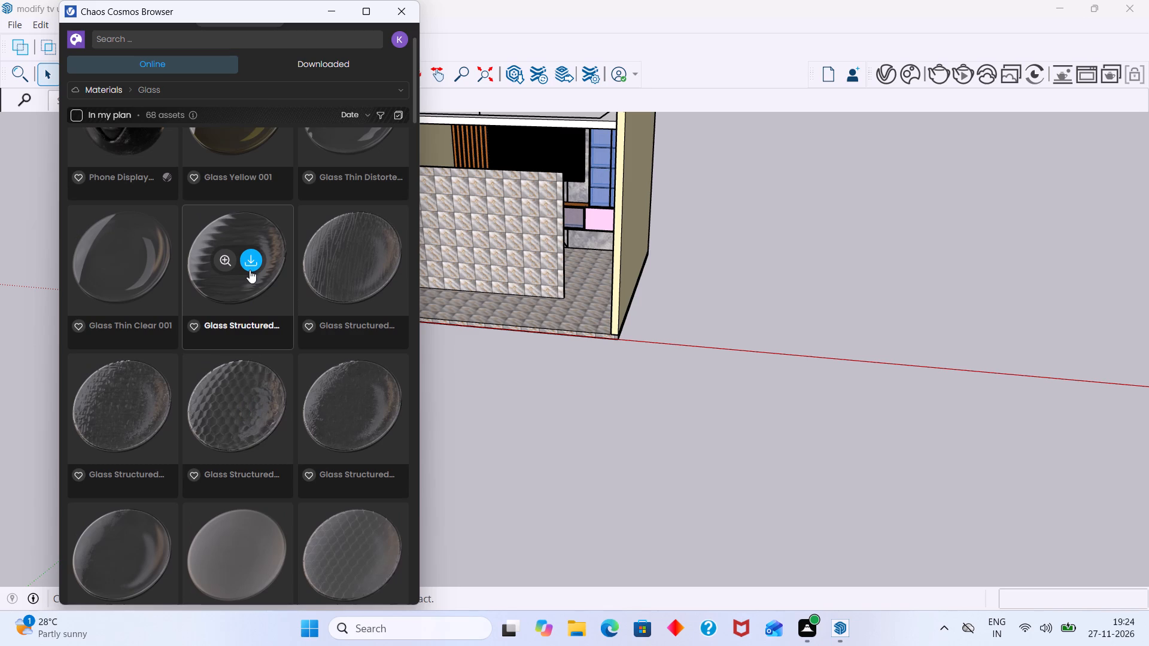
scroll(248, 271, up, 5)
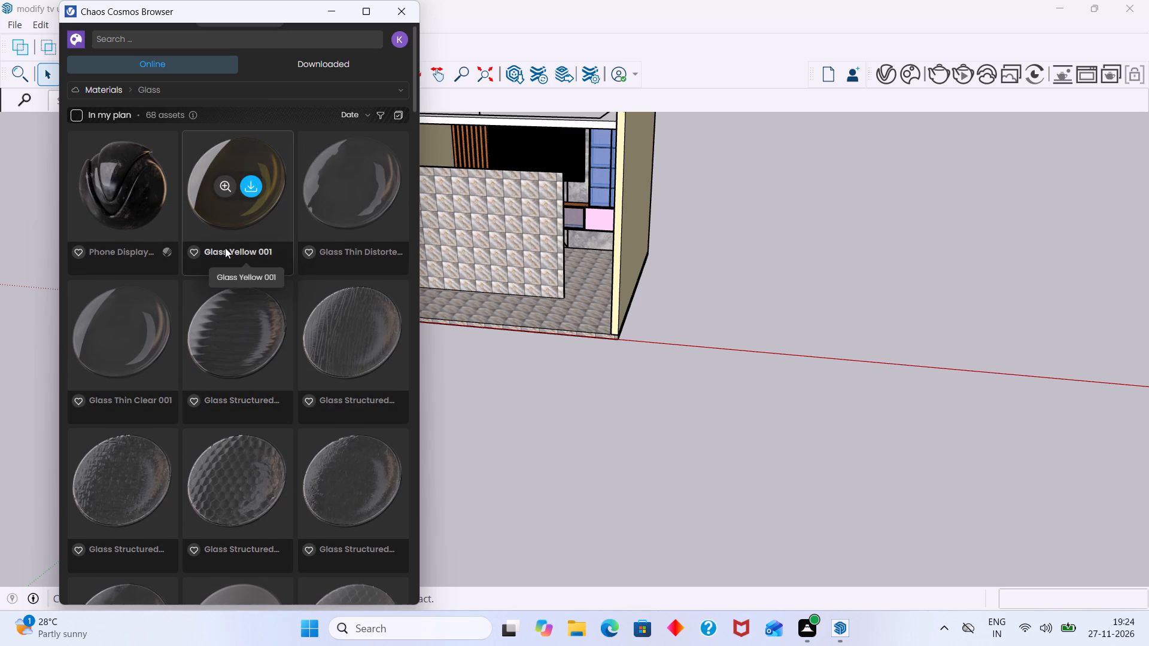
scroll(314, 216, up, 1)
scroll(206, 216, up, 3)
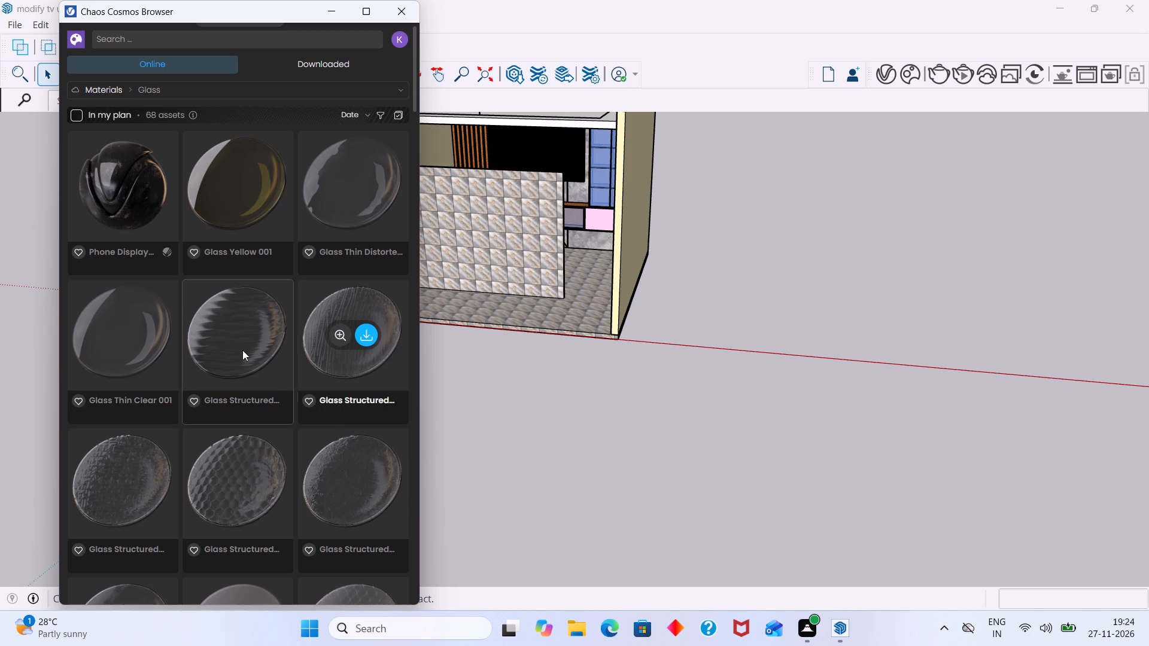
scroll(160, 407, down, 3)
scroll(133, 279, up, 1)
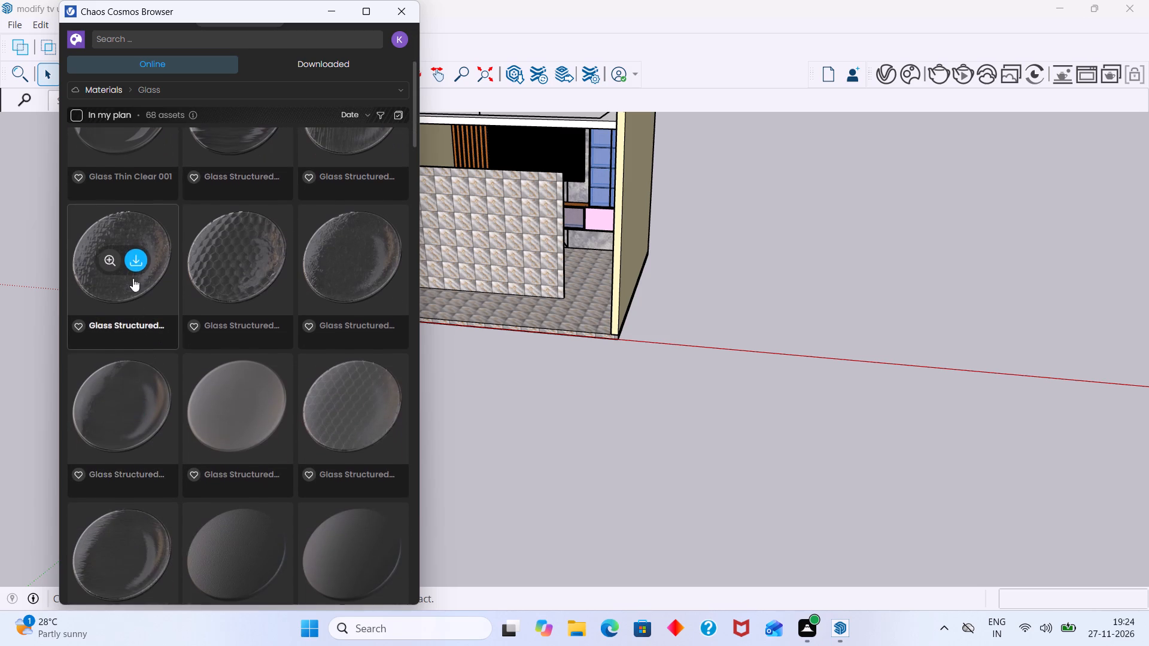
scroll(133, 278, up, 1)
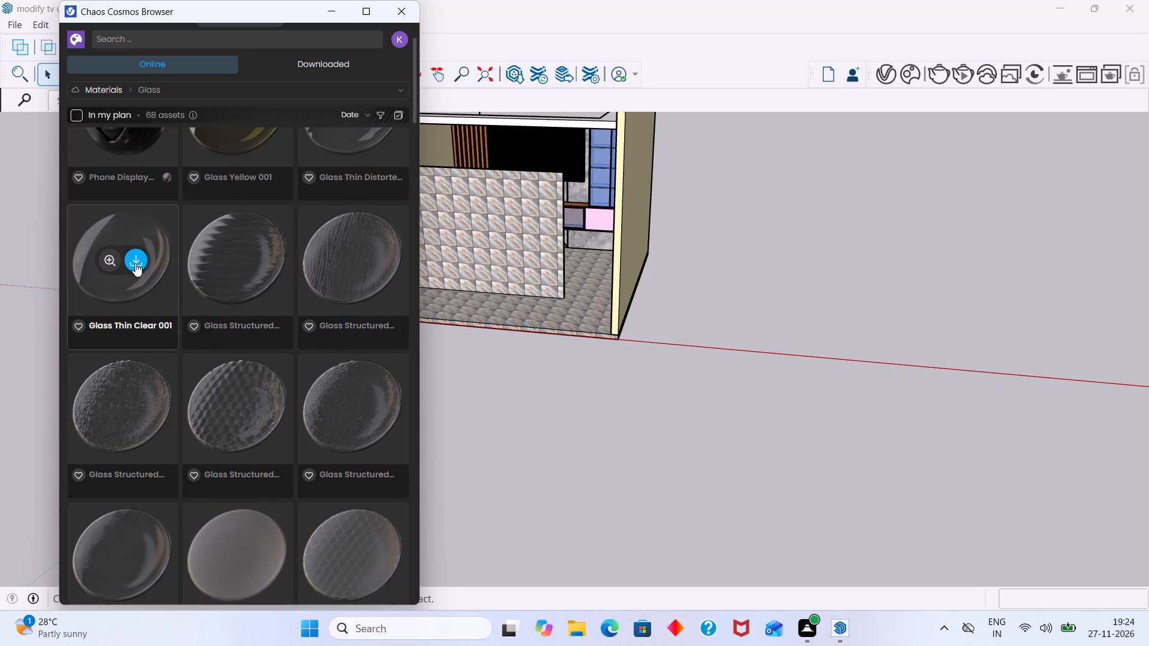
click(139, 407)
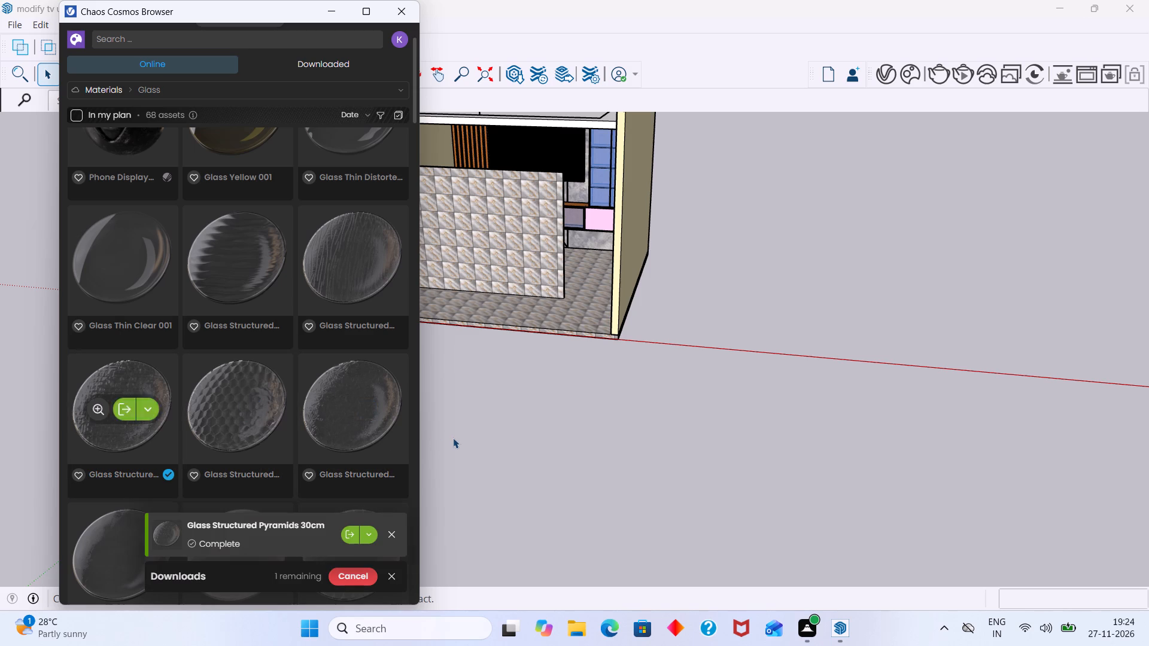
Import the downloaded Glass Structured Pyramids 30cm material into the scene and close the Chaos Cosmos Browser.
click(351, 533)
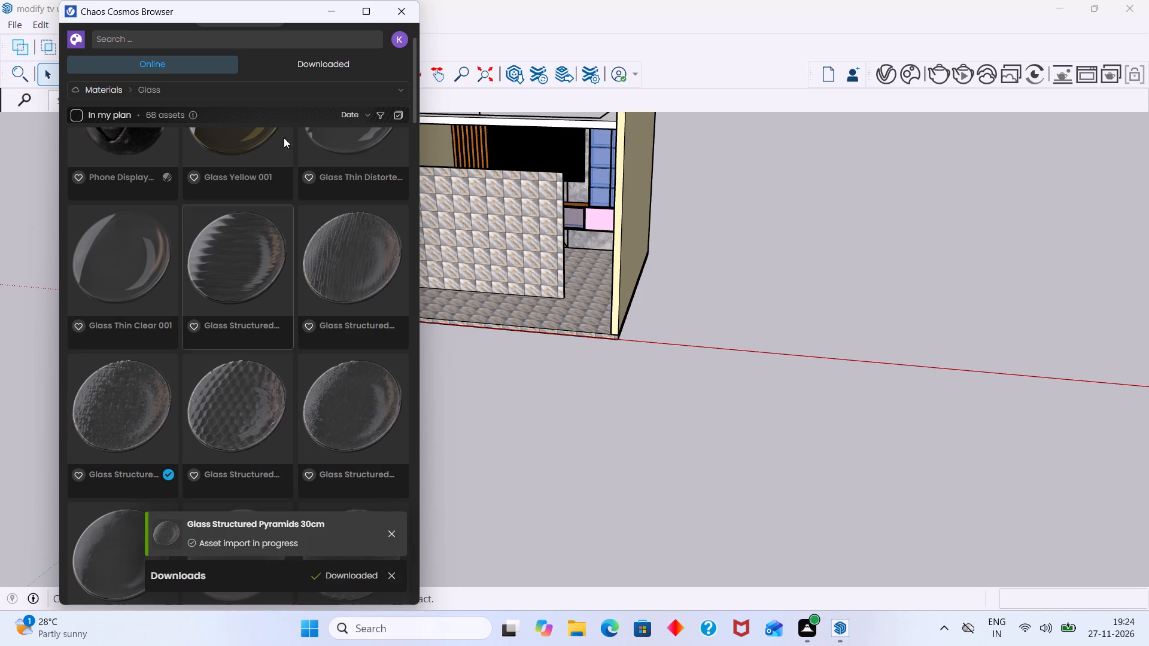
drag(278, 20, 857, 240)
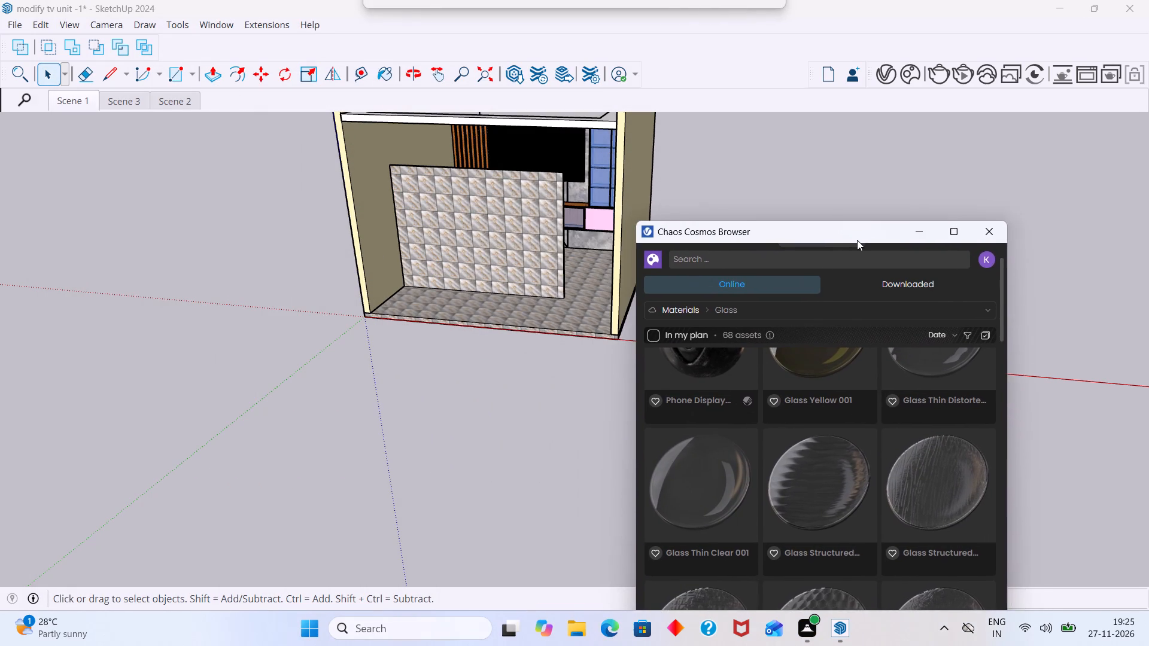
drag(857, 240, 678, 228)
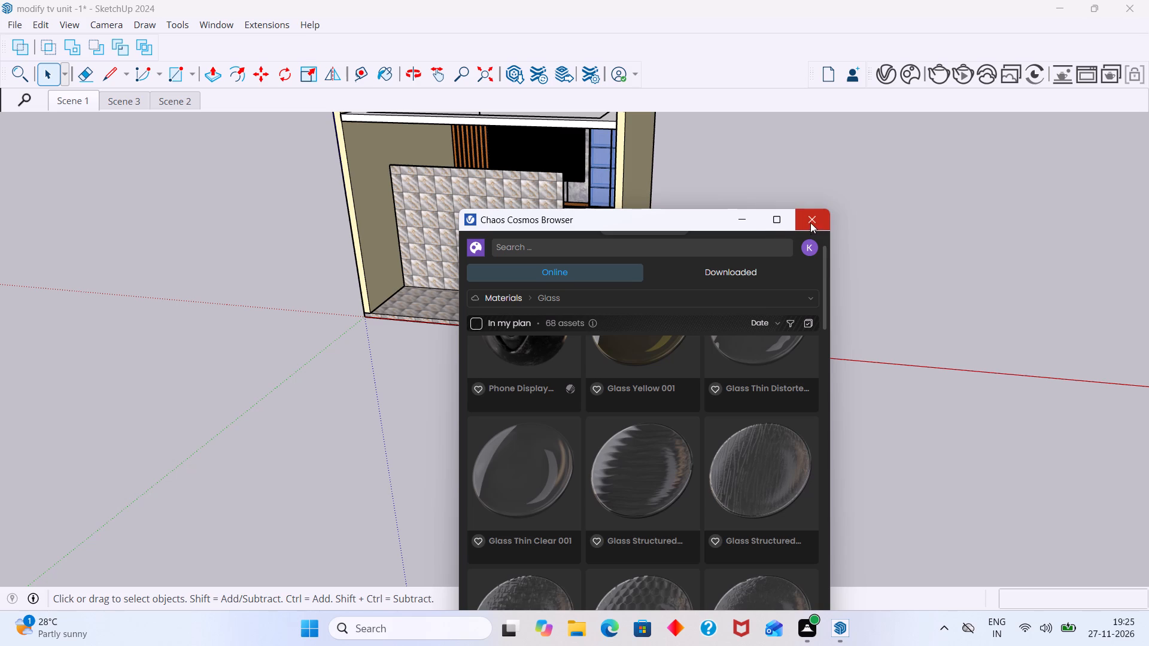
drag(659, 214, 592, 36)
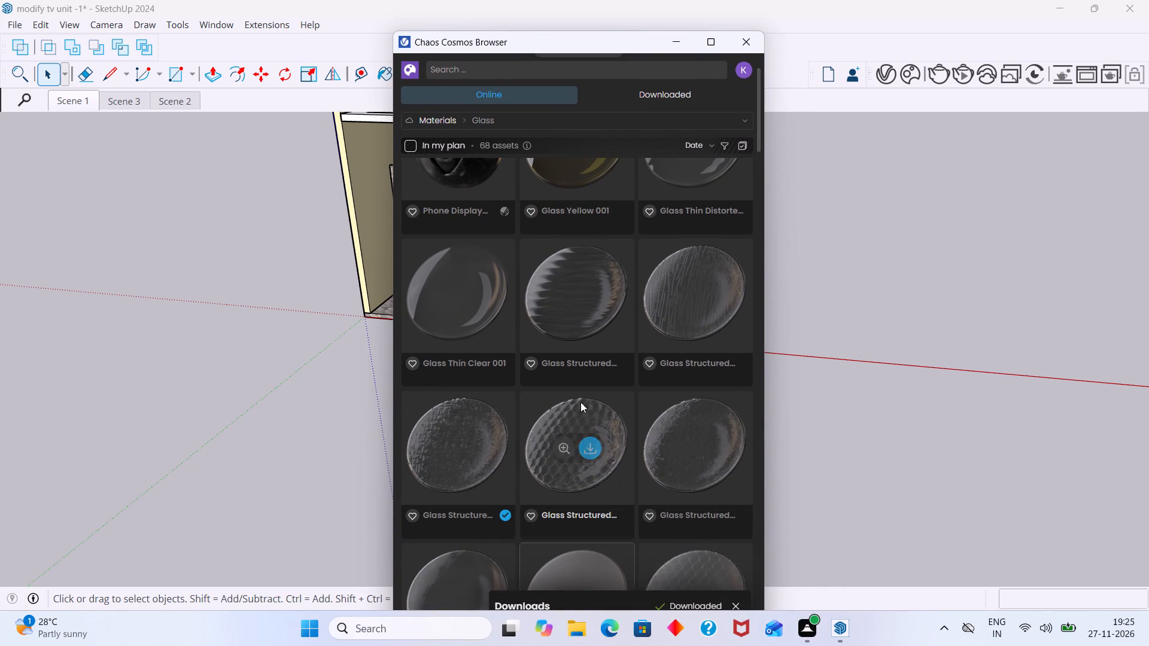
click(746, 36)
With the partition wall selected inside its group, set the diffuse colour of Glass Structured Pyramids 30cm to white in the V-Ray Asset Editor.
click(884, 78)
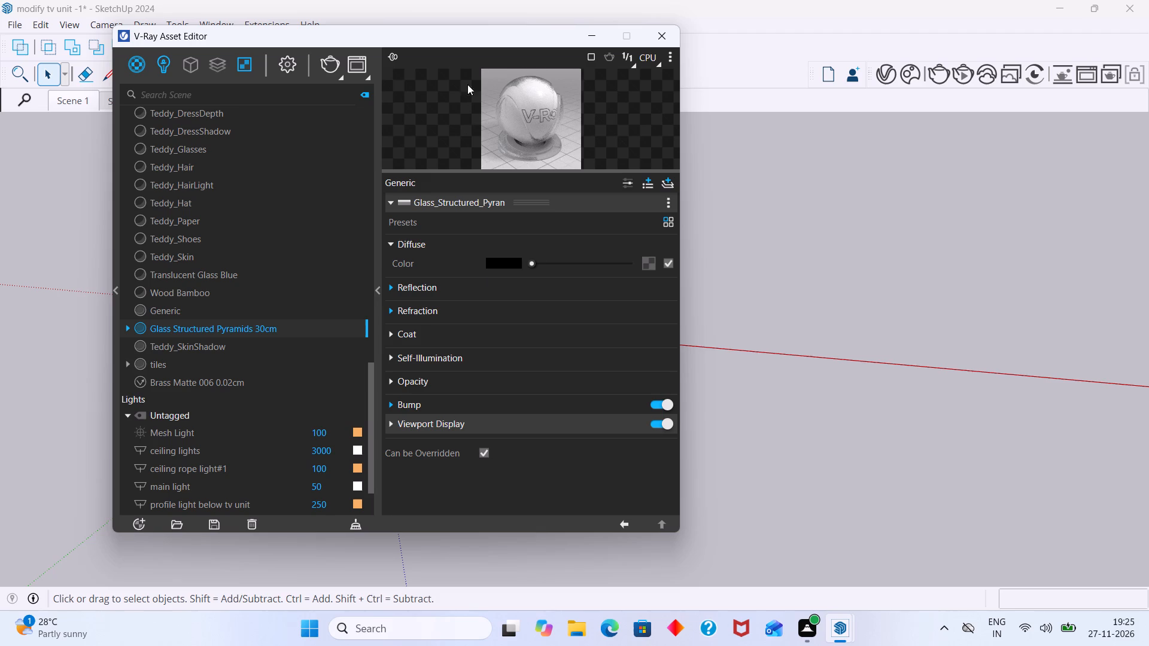
drag(462, 41, 247, 114)
scroll(531, 190, up, 5)
double_click(521, 200)
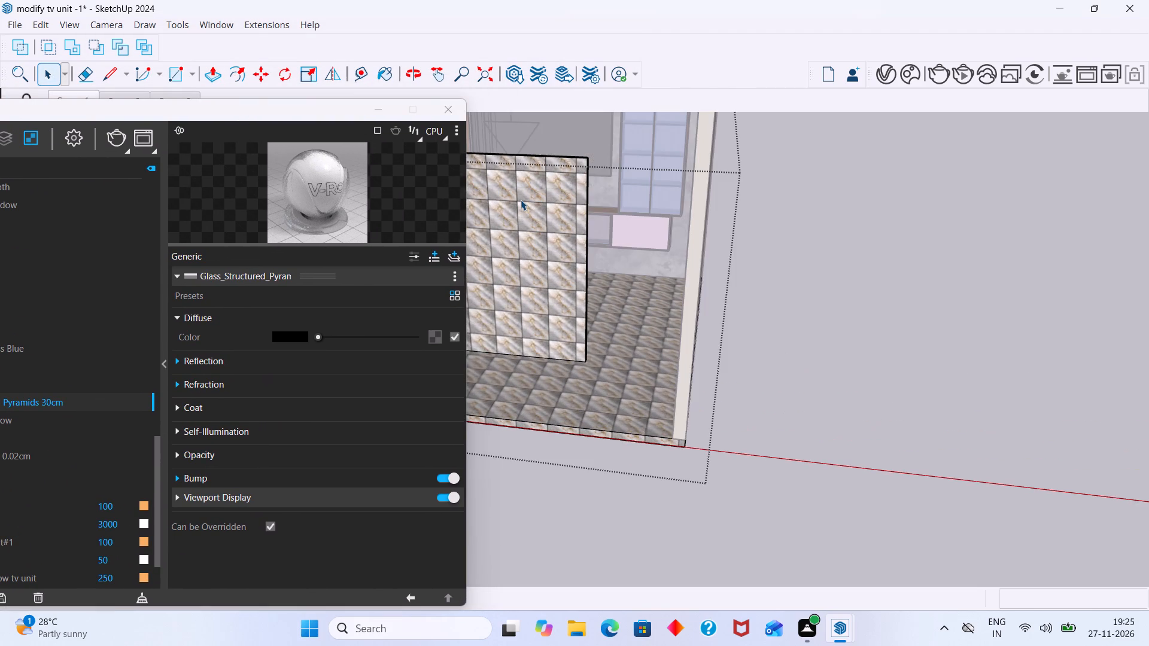
double_click(545, 202)
scroll(548, 203, down, 2)
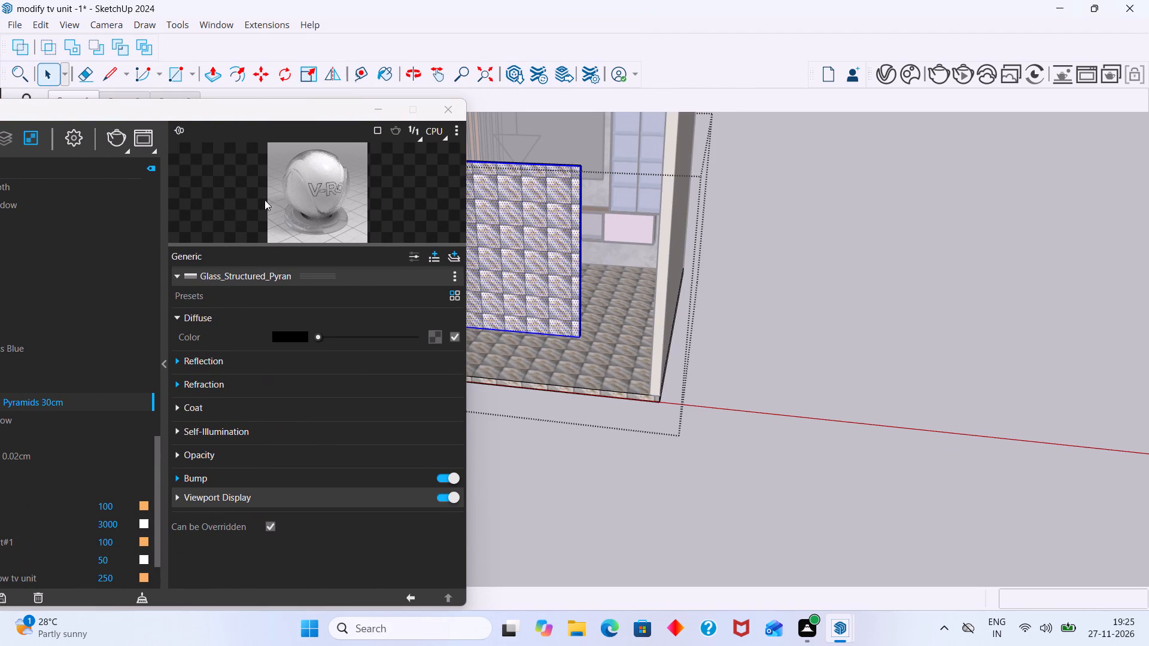
drag(244, 114, 321, 105)
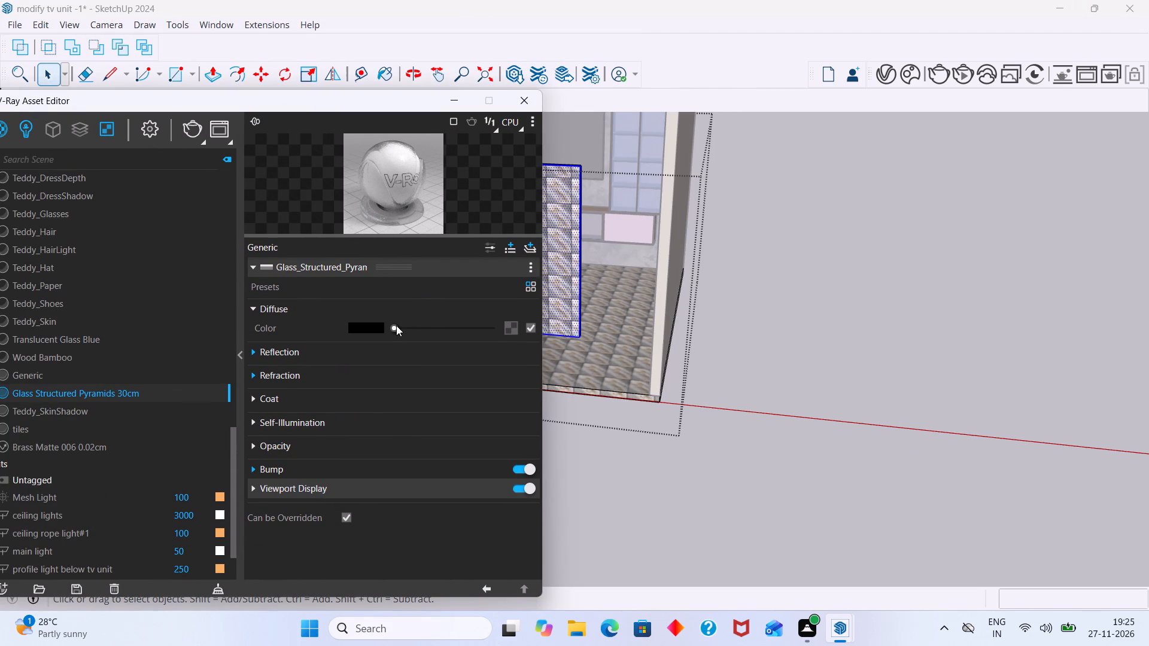
drag(396, 325, 505, 331)
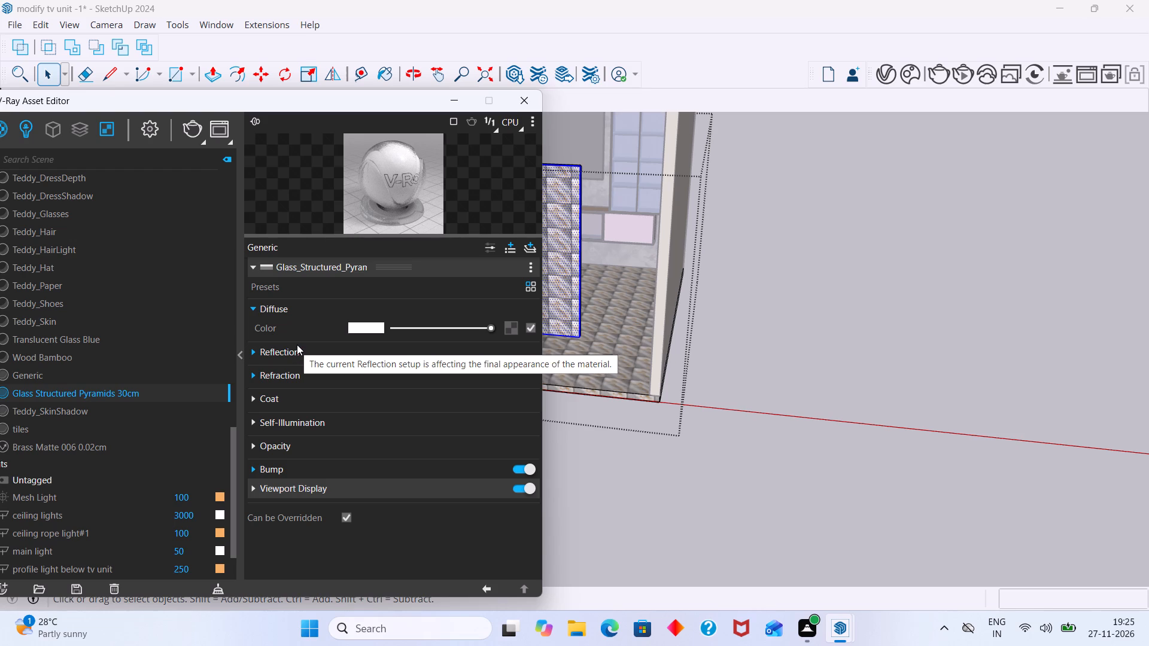
Apply the Glass Structured Pyramids 30cm material to the selected partition wall and close the V-Ray Asset Editor.
right_click(196, 394)
right_click(196, 392)
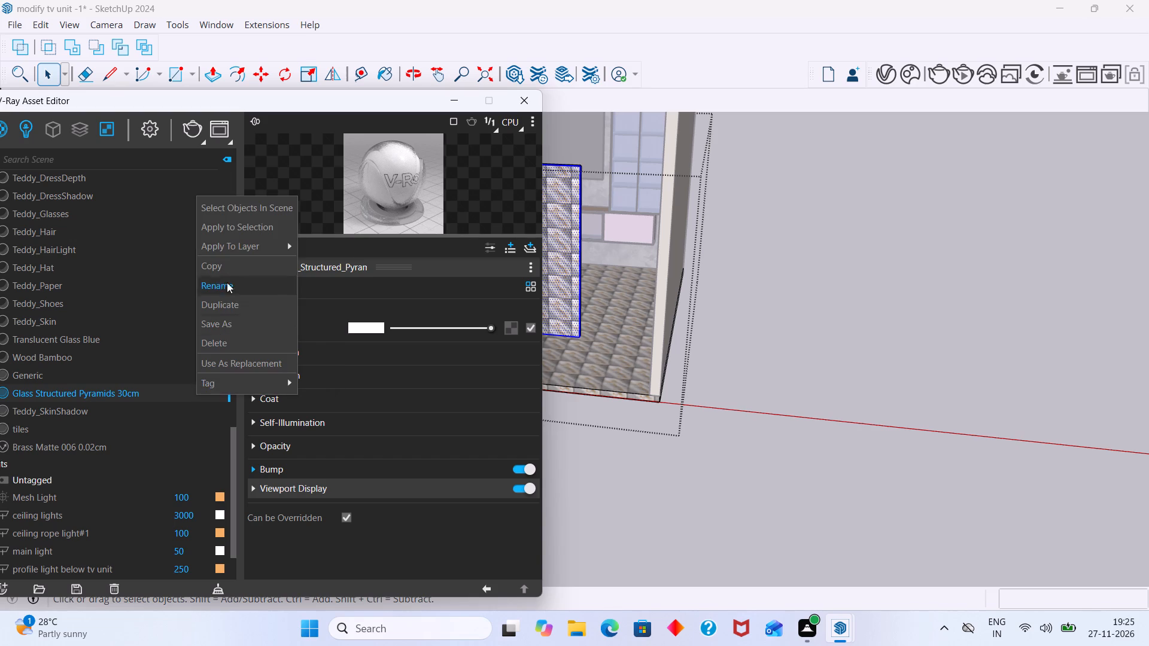
click(227, 228)
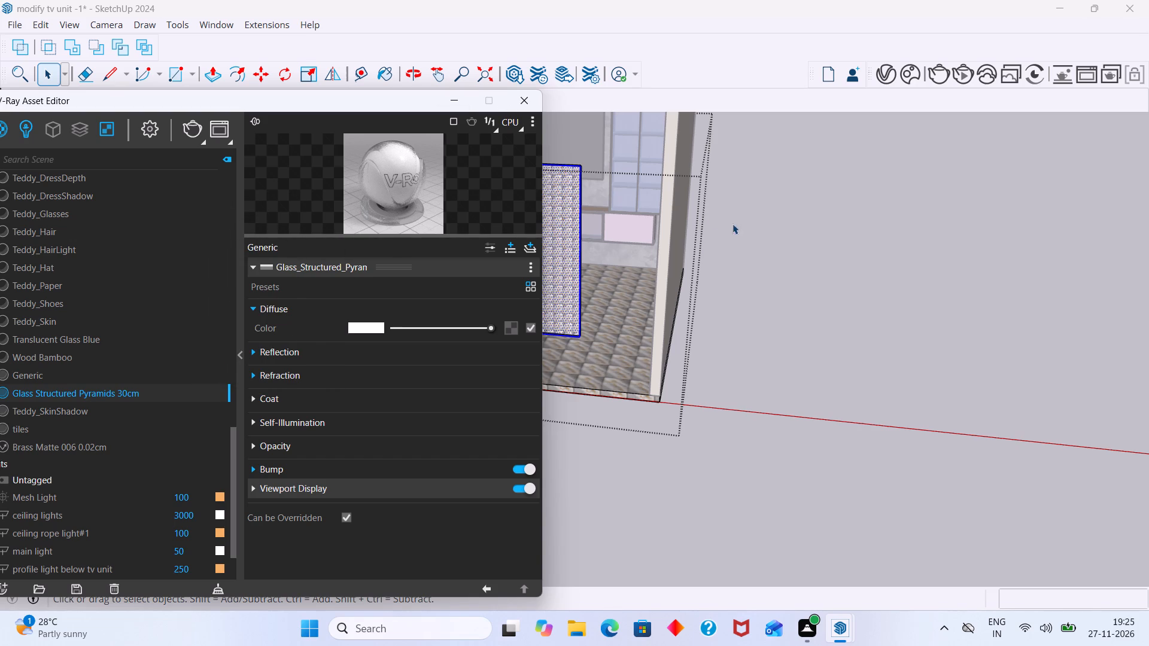
click(800, 220)
scroll(515, 99, up, 2)
click(522, 99)
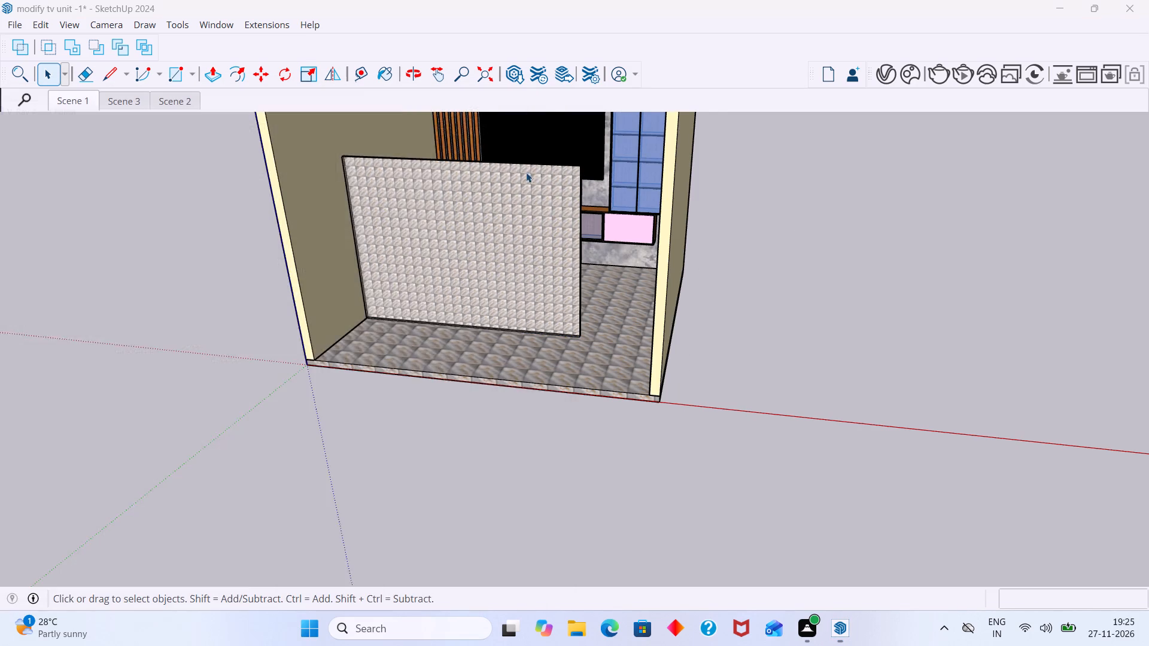
Reopen the group, select only the partition wall's front face, and apply the Glass Structured Pyramids 30cm material to it.
scroll(556, 217, up, 2)
middle_drag(556, 221, 619, 289)
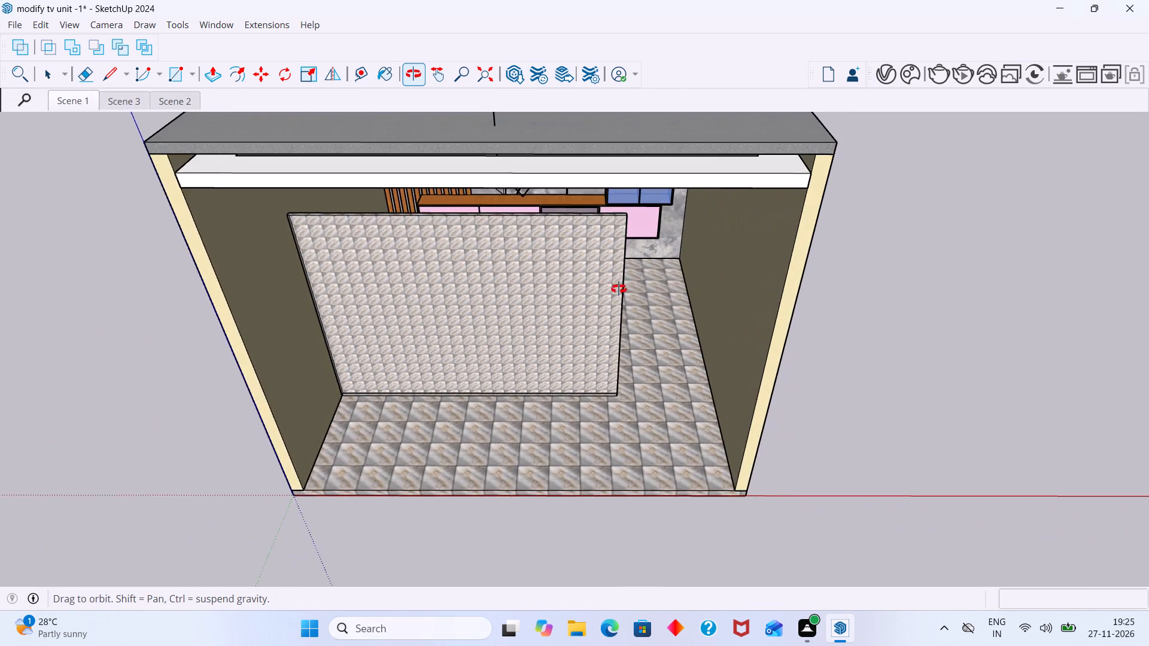
middle_drag(619, 289, 621, 285)
scroll(596, 257, up, 5)
double_click(586, 240)
click(587, 243)
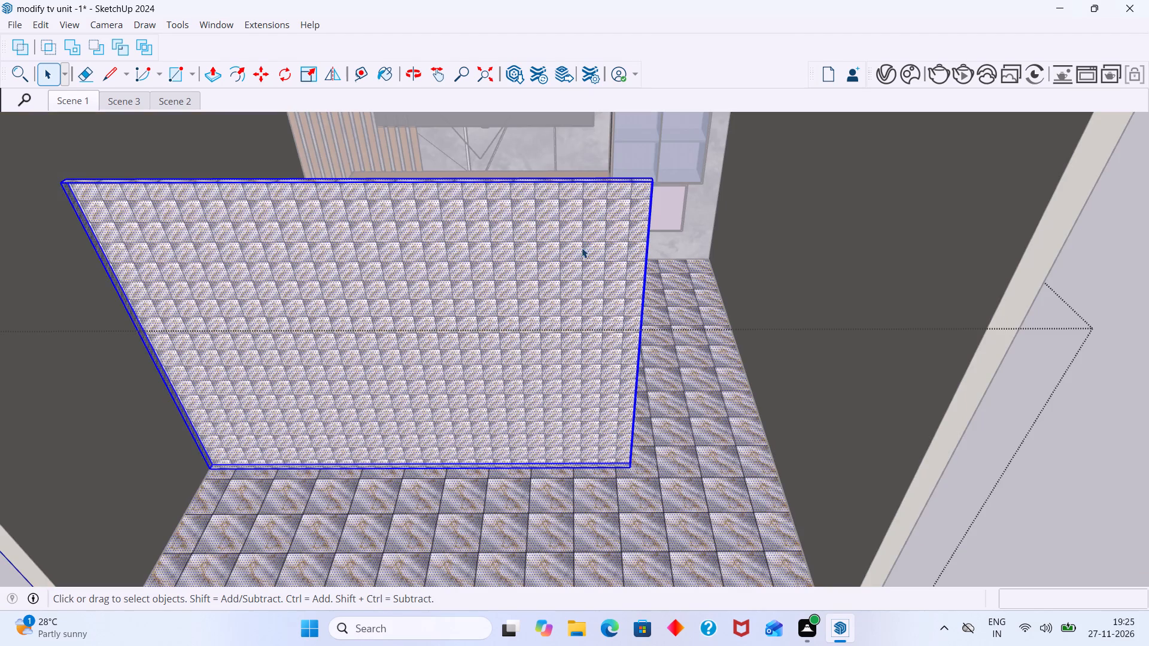
scroll(580, 249, down, 7)
click(536, 270)
middle_drag(534, 270, 428, 224)
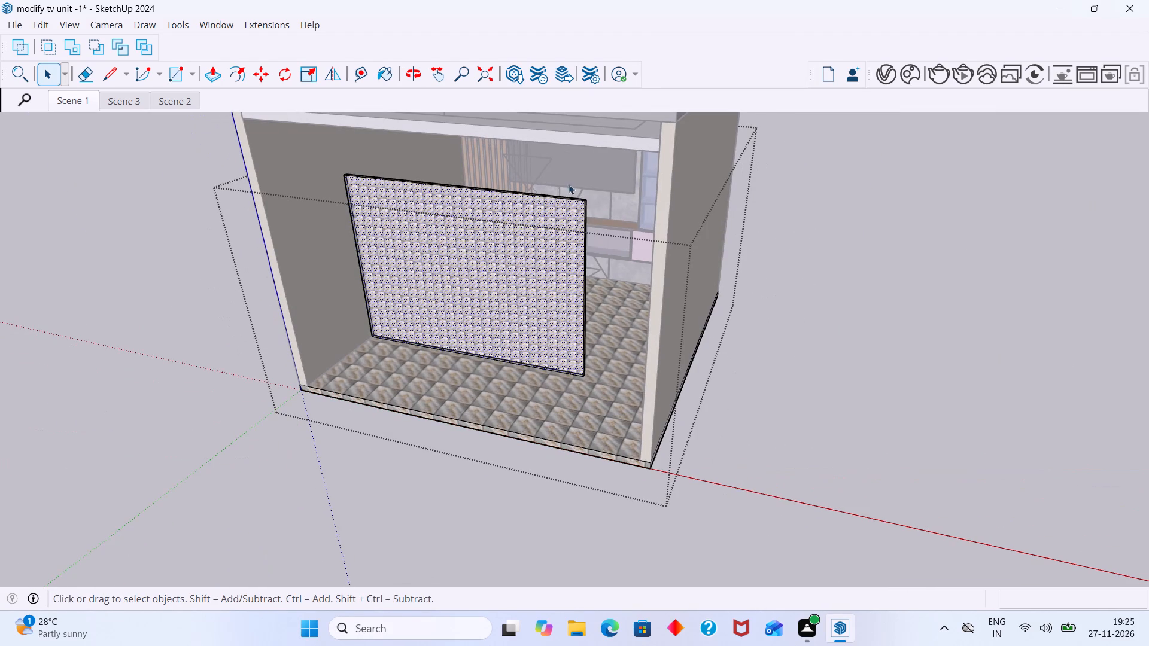
click(886, 74)
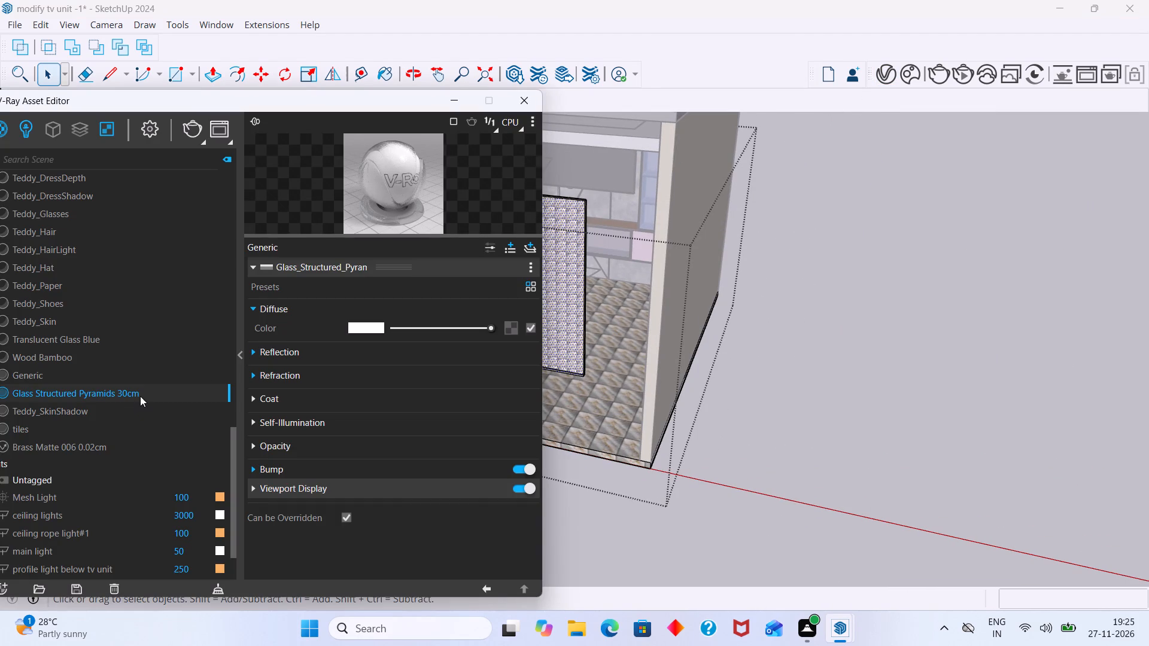
right_click(143, 395)
click(189, 228)
drag(329, 105, 184, 198)
scroll(537, 248, up, 10)
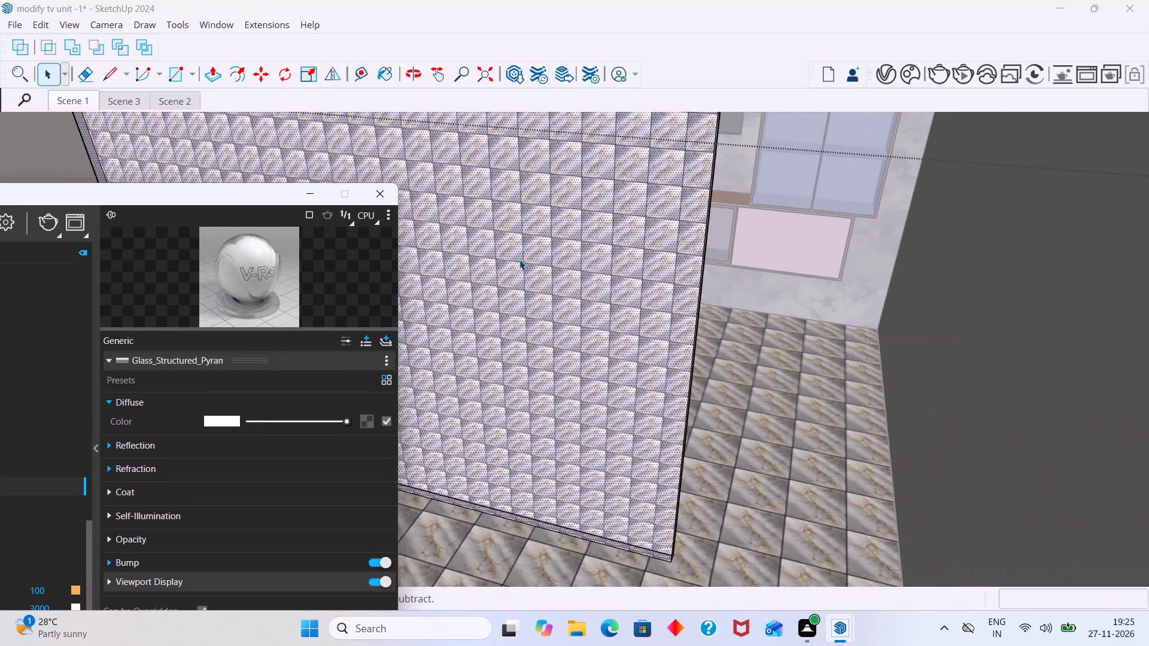
scroll(519, 260, up, 4)
scroll(541, 272, down, 18)
click(807, 216)
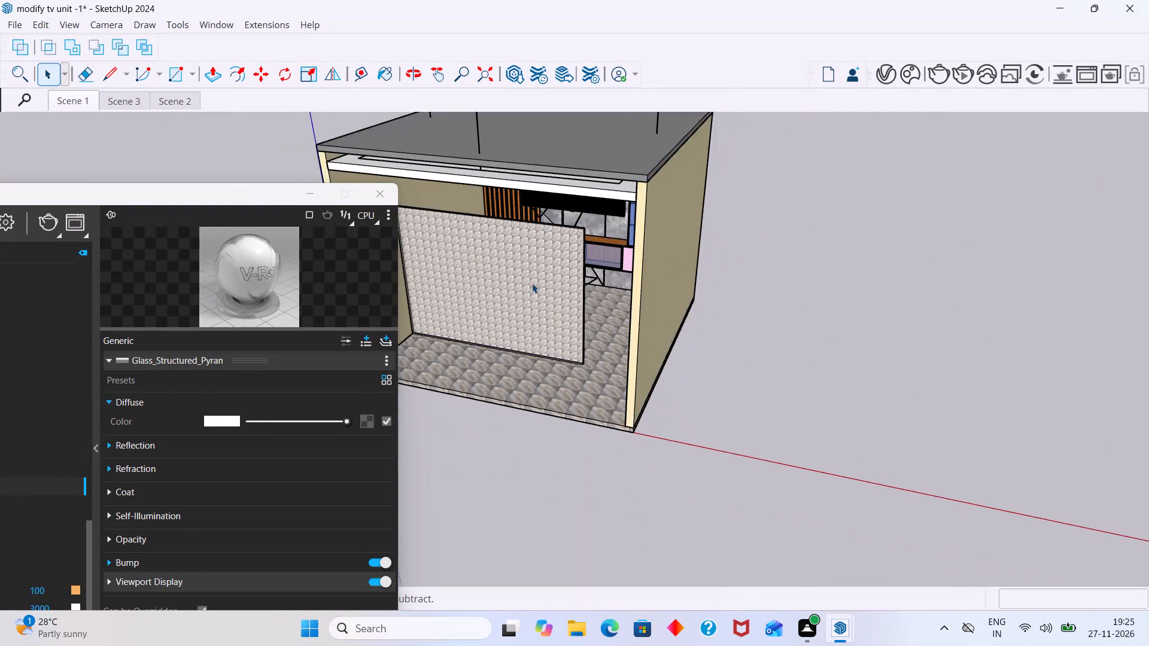
Select the whole floor and partition wall group and apply the Glass Structured Pyramids 30cm material to it.
scroll(532, 283, up, 5)
click(561, 276)
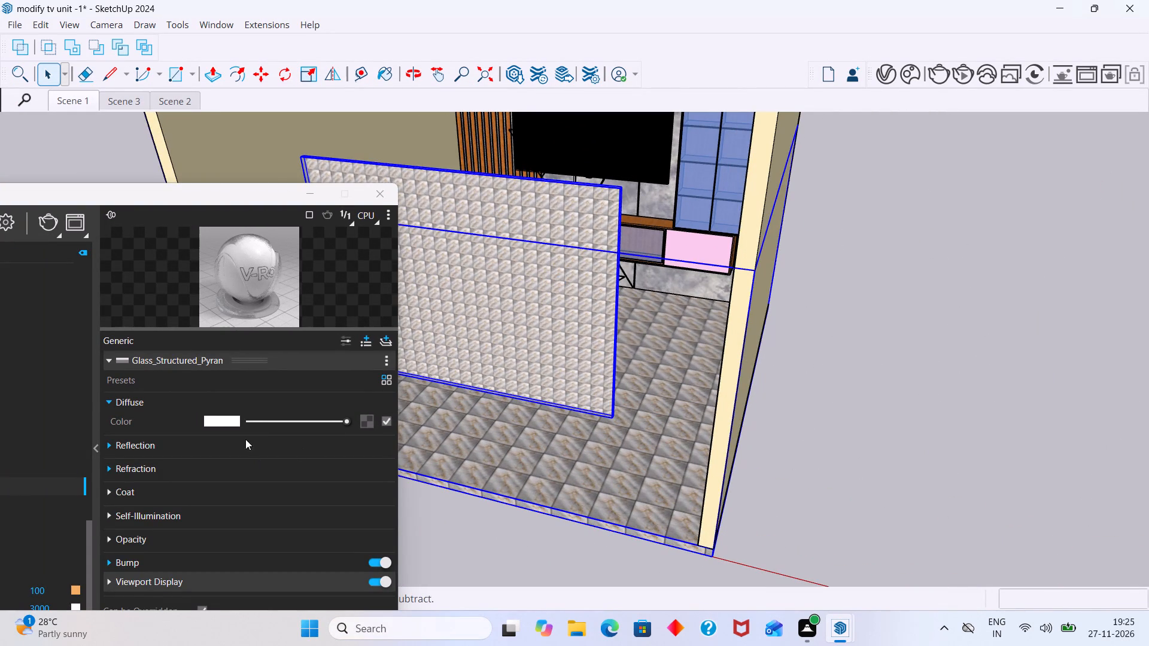
drag(198, 196, 232, 198)
drag(285, 203, 421, 173)
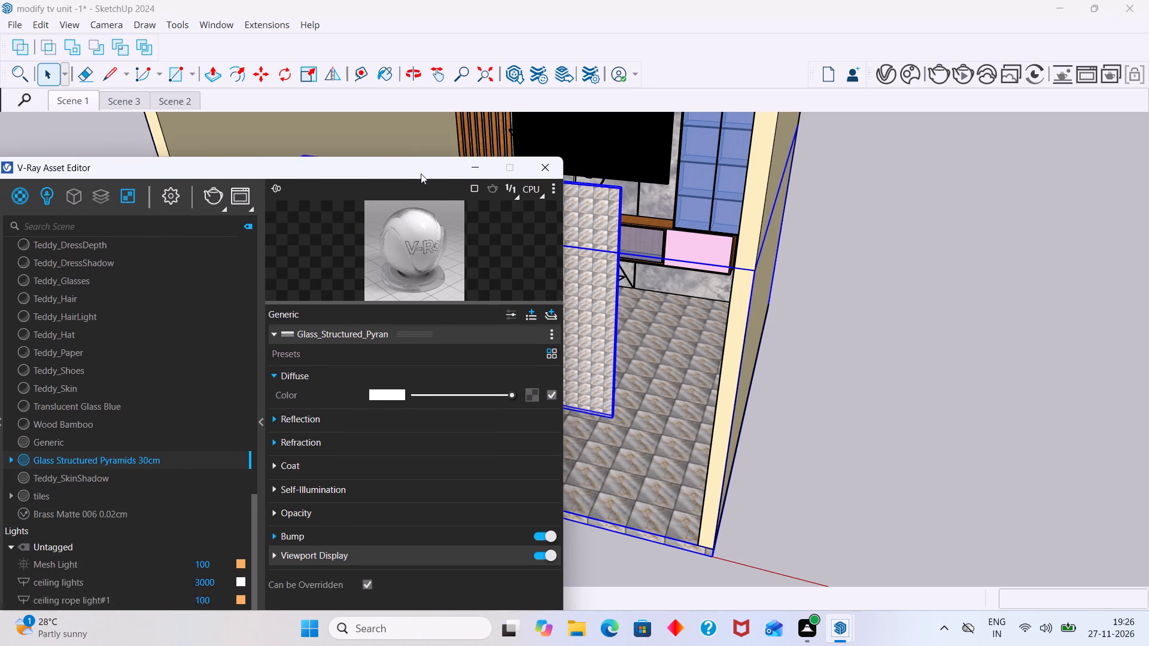
drag(421, 173, 430, 170)
right_click(178, 453)
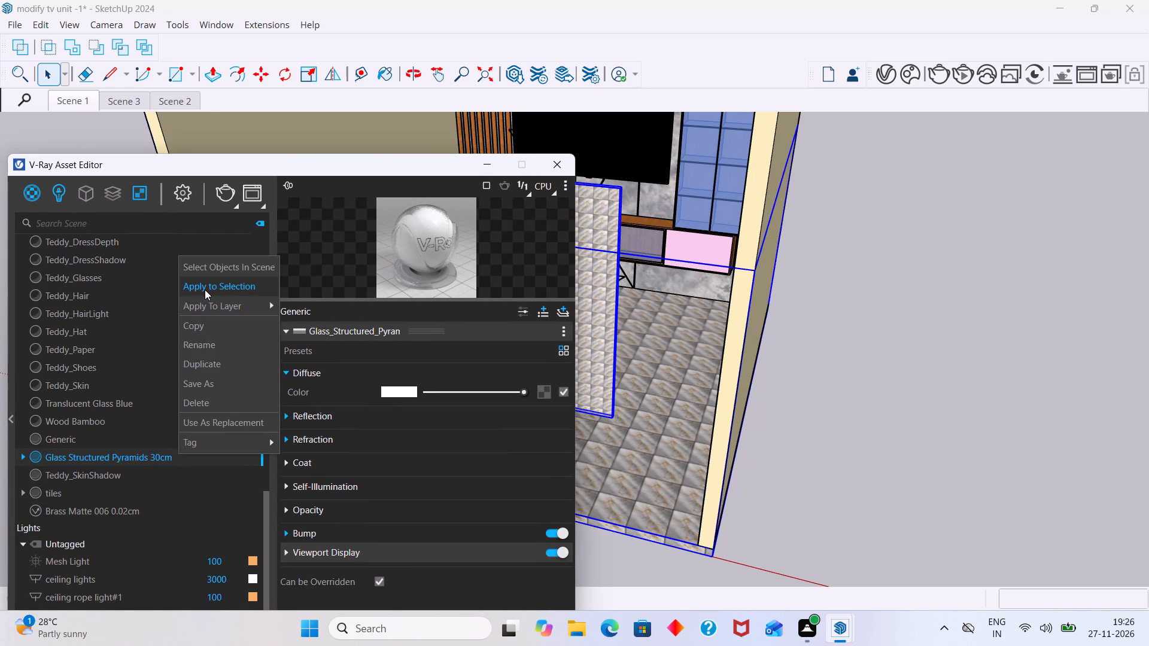
click(205, 289)
Examine the partition wall and floor from several angles to check how the applied glass material looks.
drag(361, 173, 351, 172)
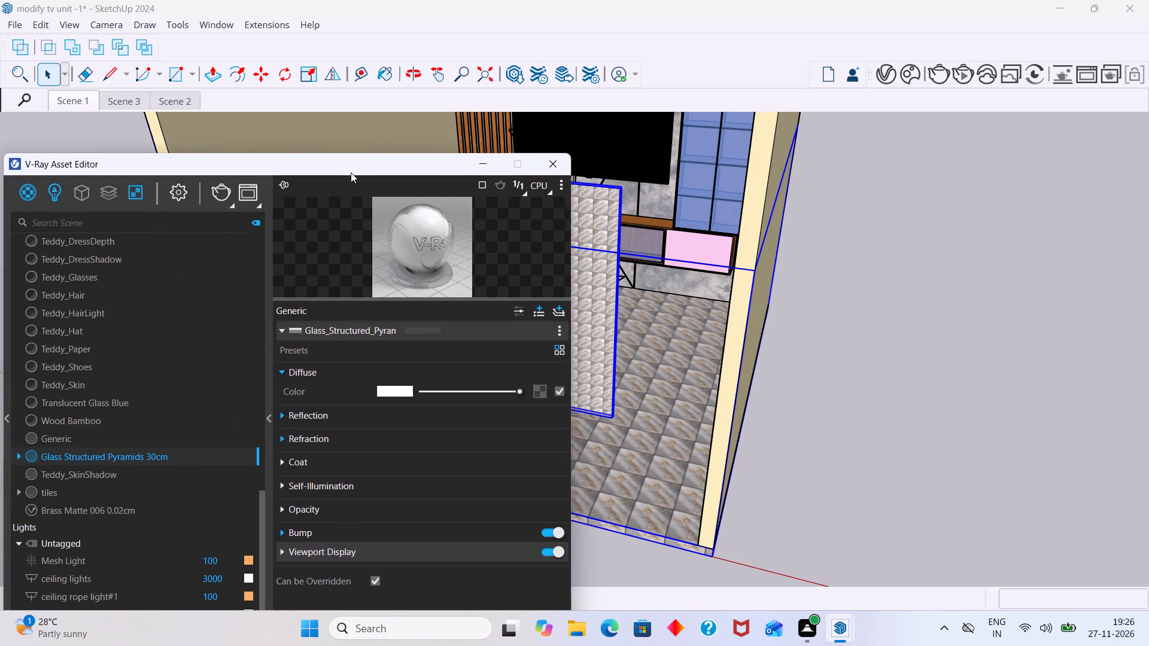
drag(351, 172, 145, 270)
click(916, 214)
scroll(703, 297, down, 9)
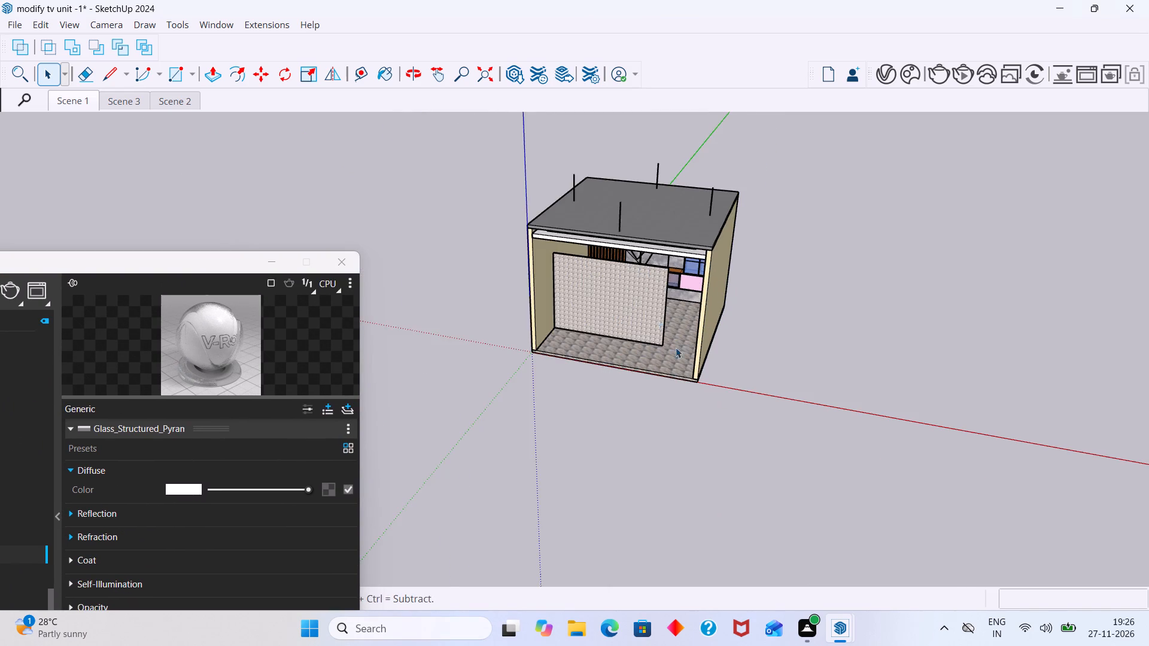
middle_drag(689, 355, 778, 359)
scroll(637, 296, up, 7)
middle_drag(708, 298, 535, 336)
scroll(591, 299, up, 6)
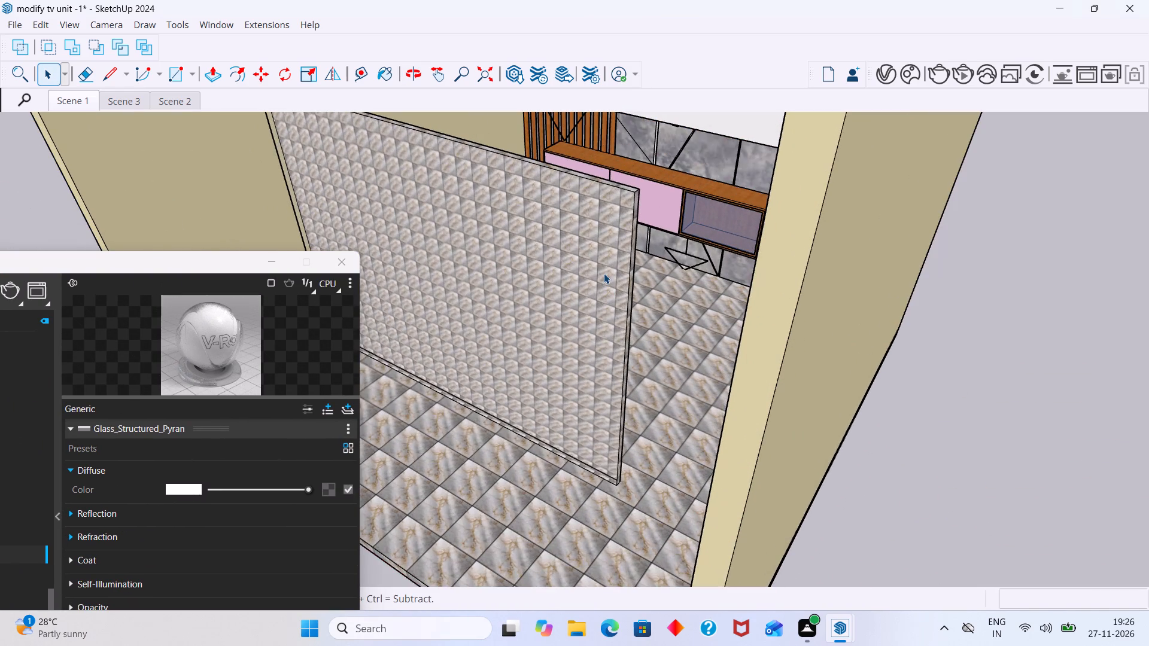
scroll(671, 198, up, 6)
scroll(545, 209, down, 17)
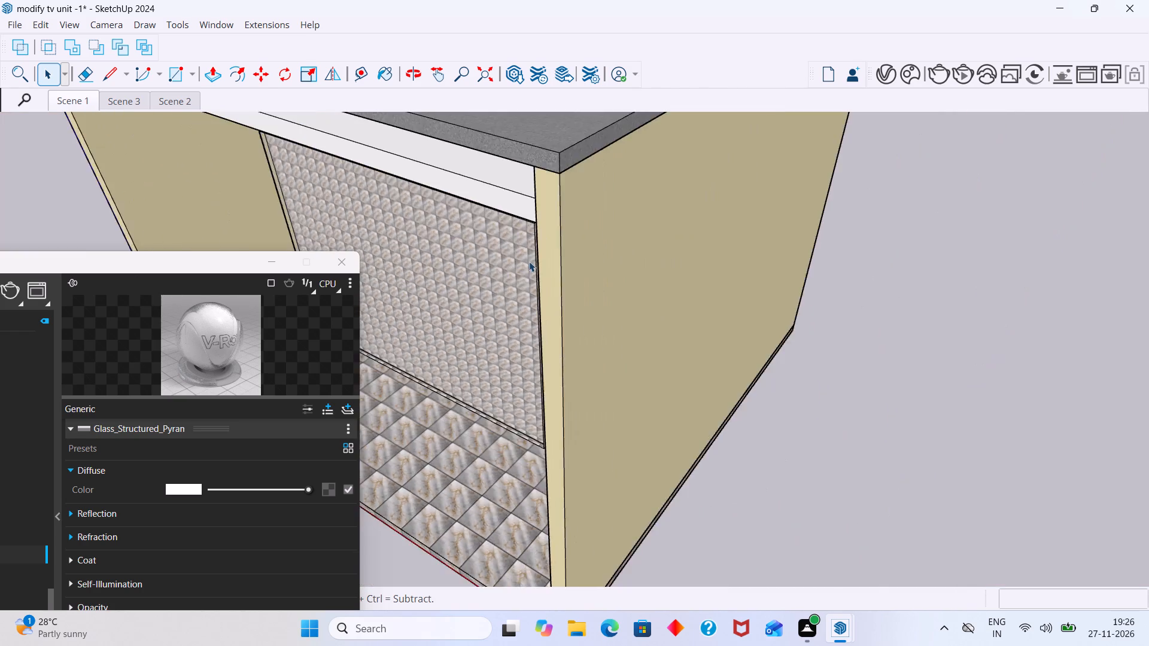
scroll(529, 261, down, 3)
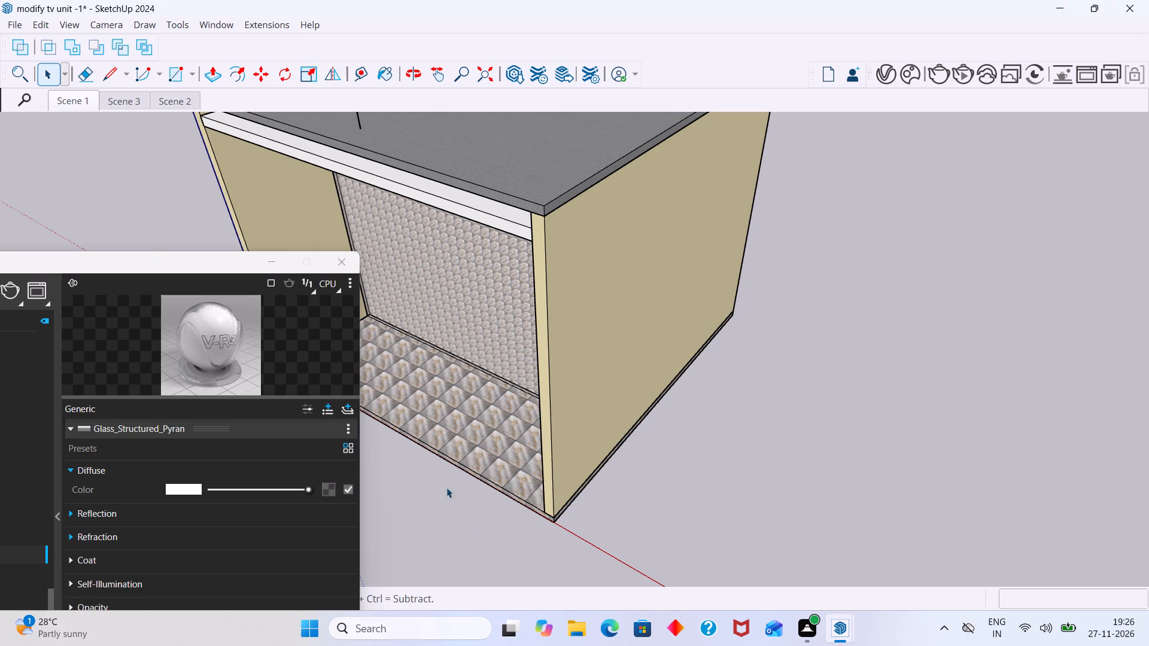
scroll(527, 362, up, 3)
middle_drag(532, 356, 626, 272)
scroll(598, 272, up, 3)
scroll(584, 278, down, 5)
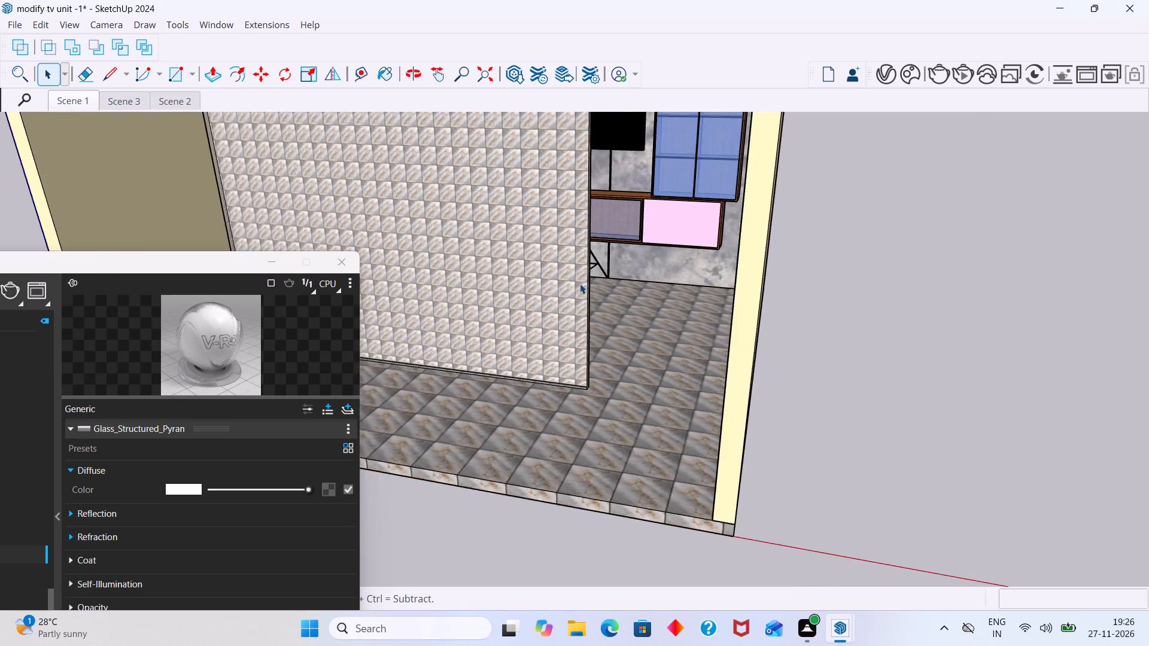
scroll(580, 284, down, 3)
Change the glass material's diffuse colour to a warm grey of R 0.659, G 0.631, B 0.631.
drag(247, 262, 525, 198)
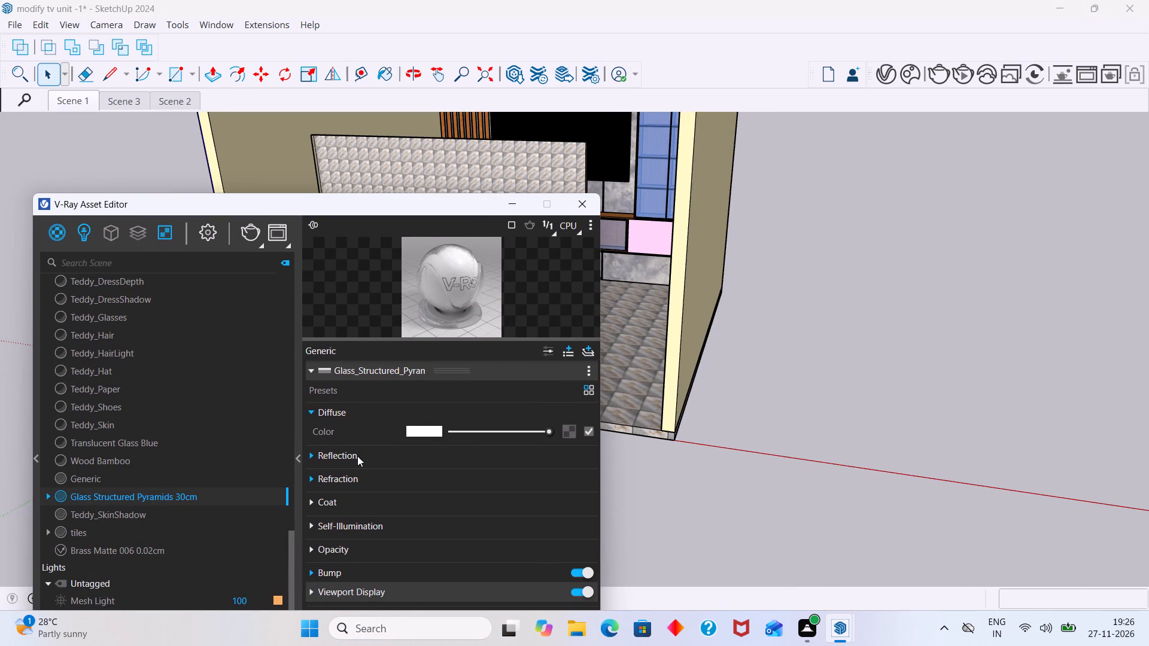
click(424, 428)
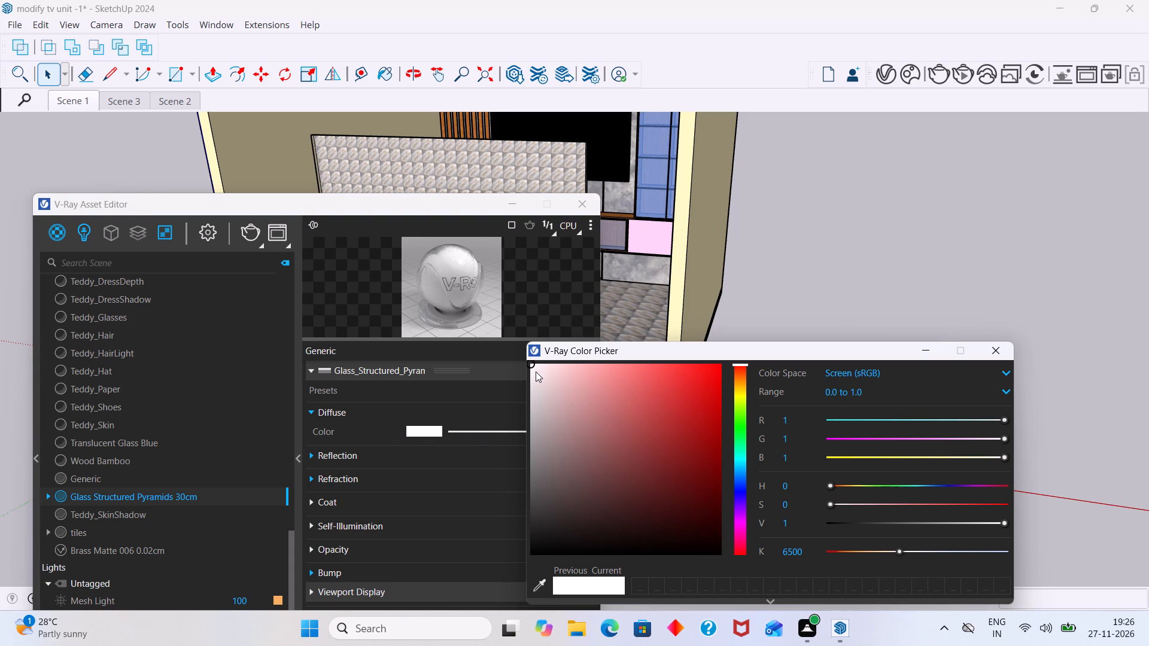
drag(531, 362, 539, 429)
drag(749, 346, 839, 375)
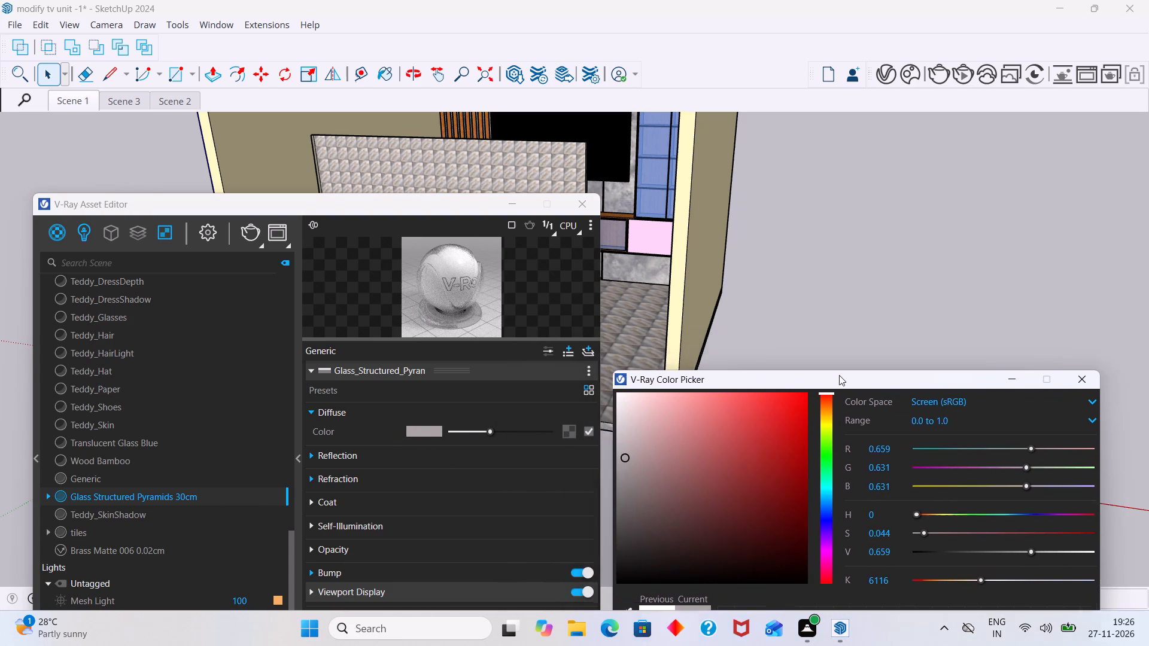
drag(839, 375, 868, 389)
drag(461, 202, 270, 266)
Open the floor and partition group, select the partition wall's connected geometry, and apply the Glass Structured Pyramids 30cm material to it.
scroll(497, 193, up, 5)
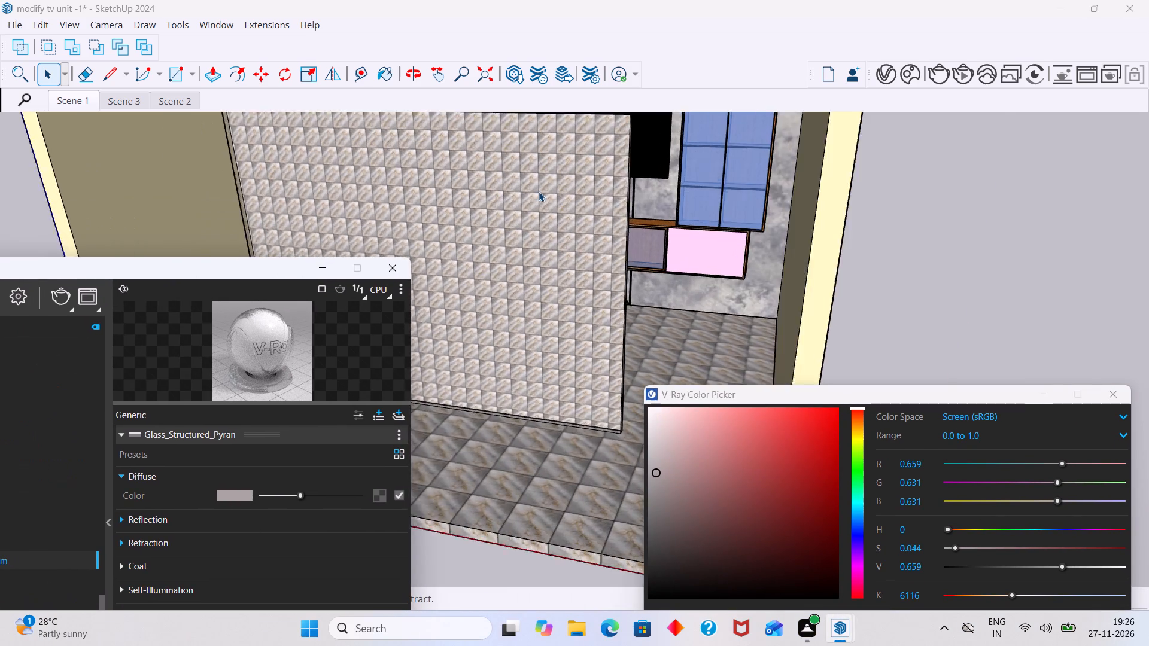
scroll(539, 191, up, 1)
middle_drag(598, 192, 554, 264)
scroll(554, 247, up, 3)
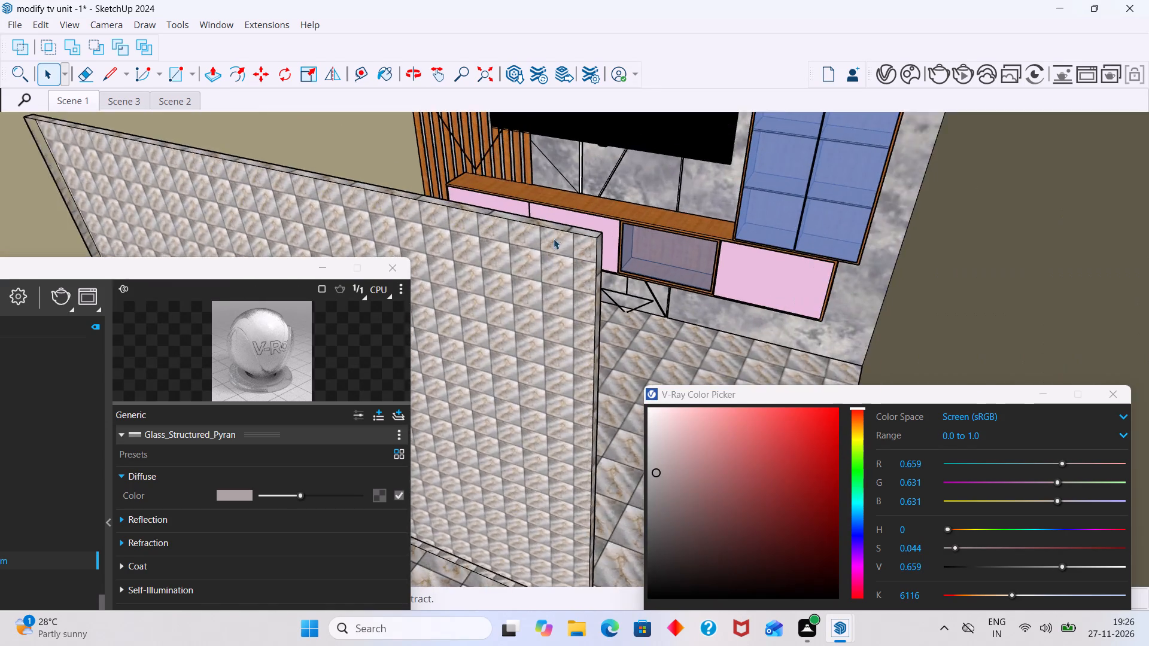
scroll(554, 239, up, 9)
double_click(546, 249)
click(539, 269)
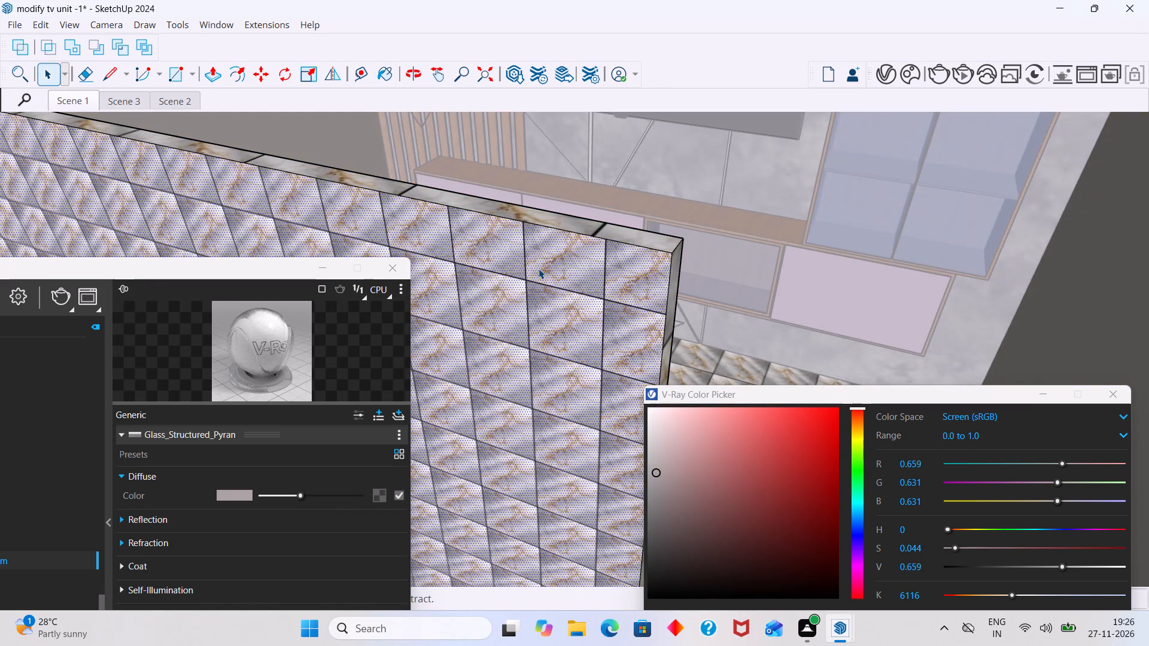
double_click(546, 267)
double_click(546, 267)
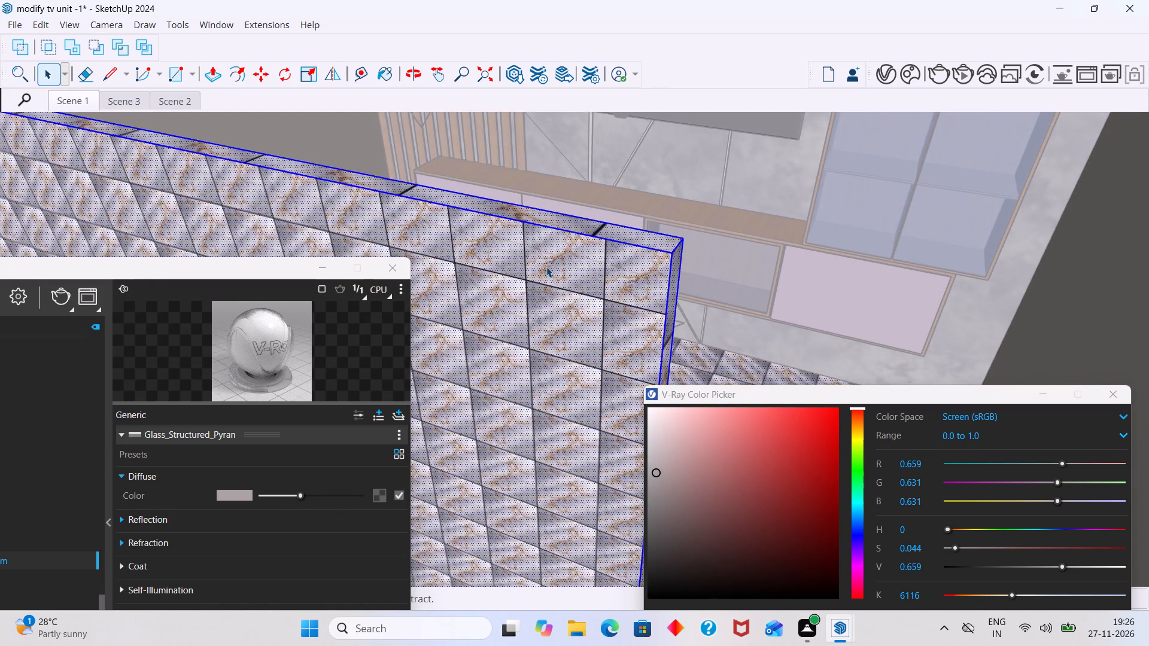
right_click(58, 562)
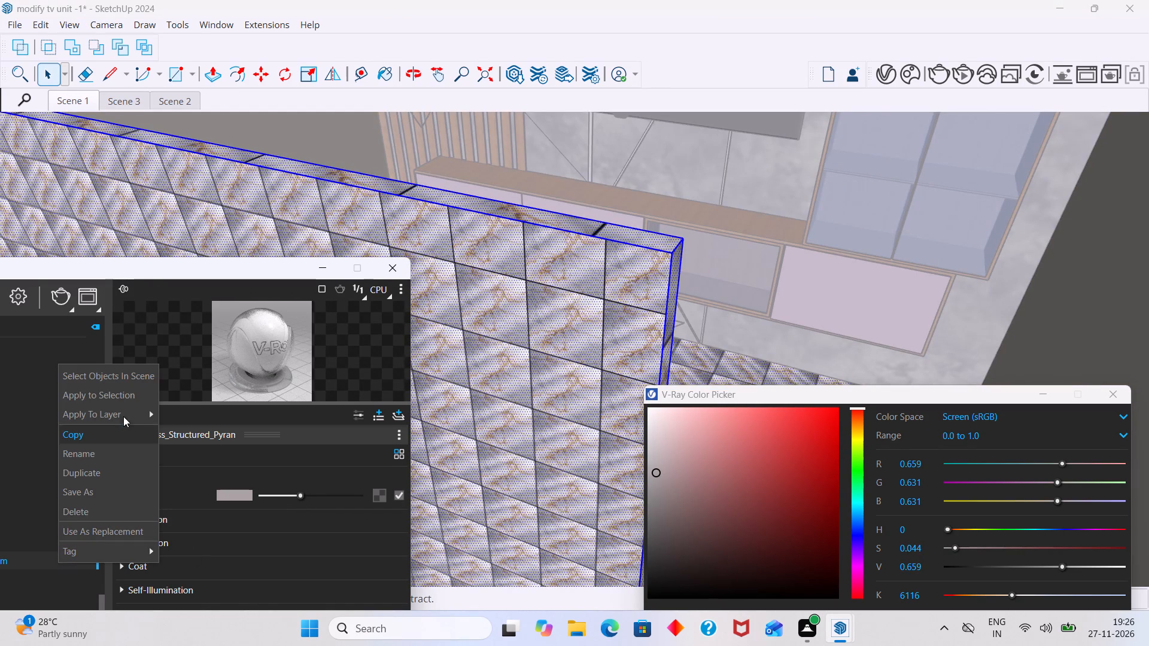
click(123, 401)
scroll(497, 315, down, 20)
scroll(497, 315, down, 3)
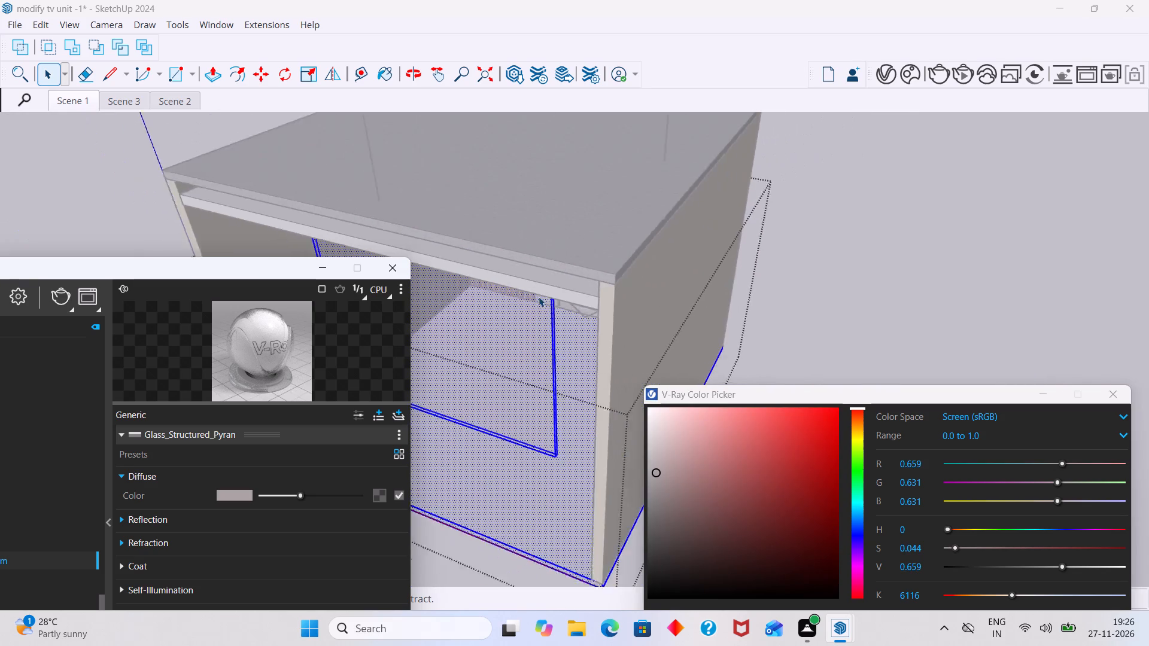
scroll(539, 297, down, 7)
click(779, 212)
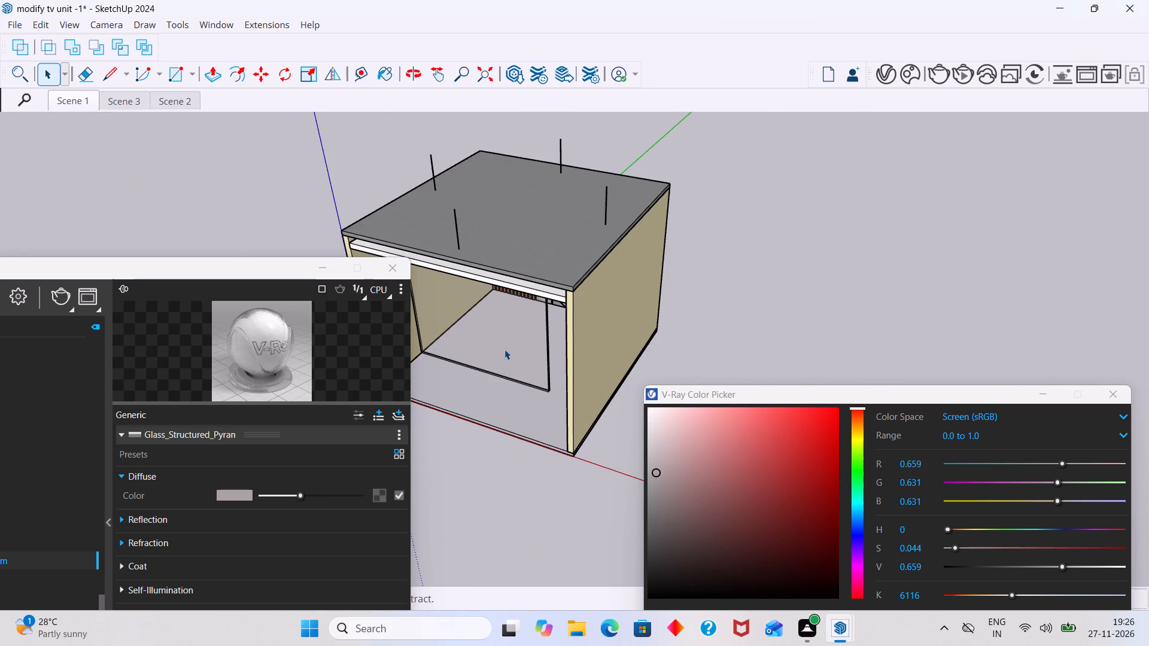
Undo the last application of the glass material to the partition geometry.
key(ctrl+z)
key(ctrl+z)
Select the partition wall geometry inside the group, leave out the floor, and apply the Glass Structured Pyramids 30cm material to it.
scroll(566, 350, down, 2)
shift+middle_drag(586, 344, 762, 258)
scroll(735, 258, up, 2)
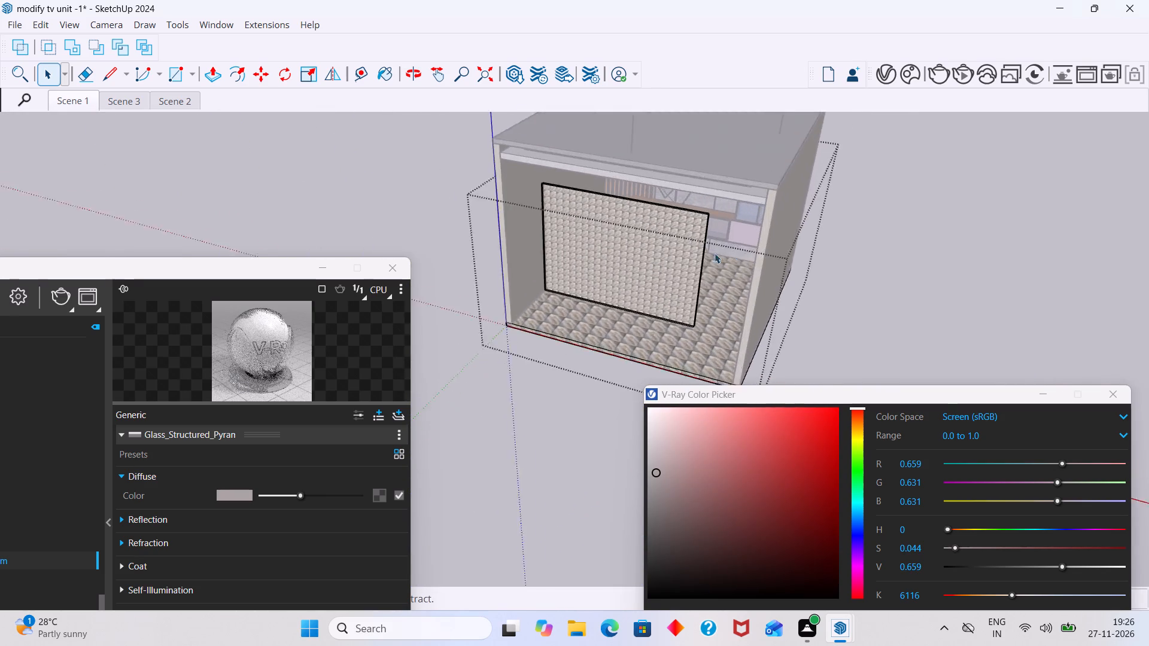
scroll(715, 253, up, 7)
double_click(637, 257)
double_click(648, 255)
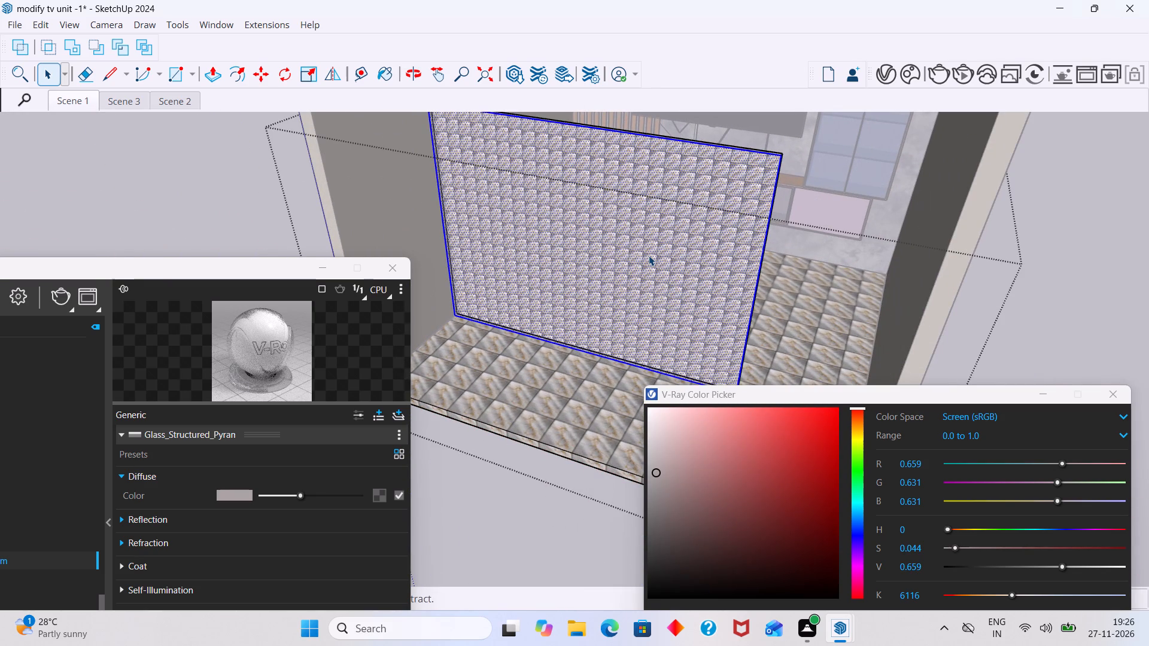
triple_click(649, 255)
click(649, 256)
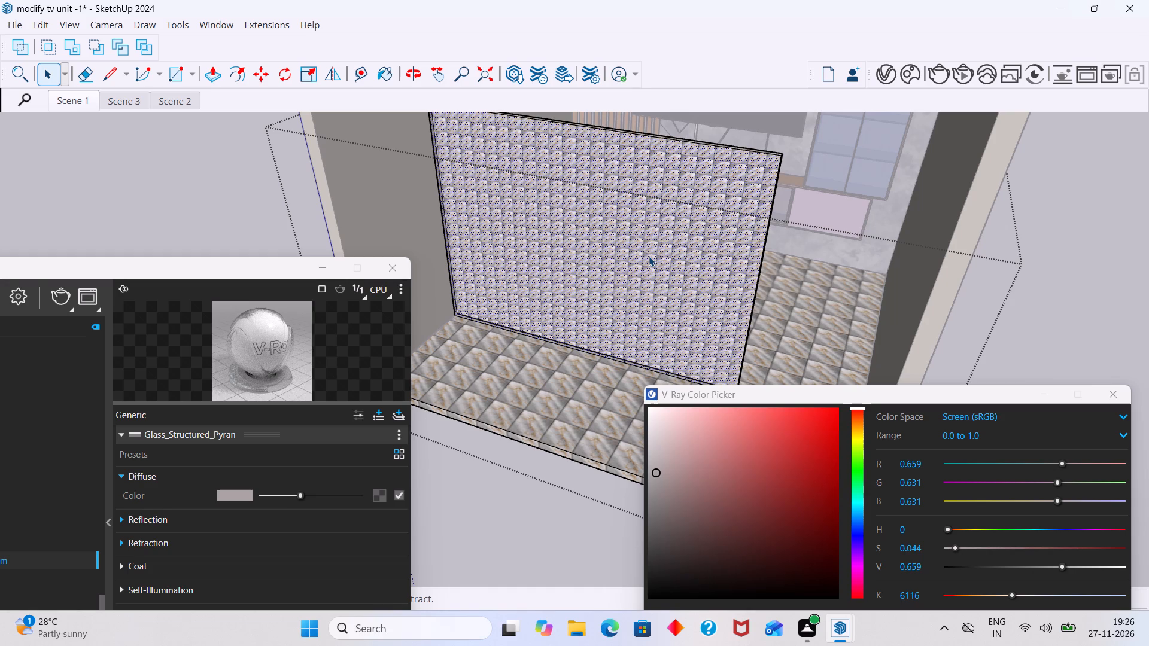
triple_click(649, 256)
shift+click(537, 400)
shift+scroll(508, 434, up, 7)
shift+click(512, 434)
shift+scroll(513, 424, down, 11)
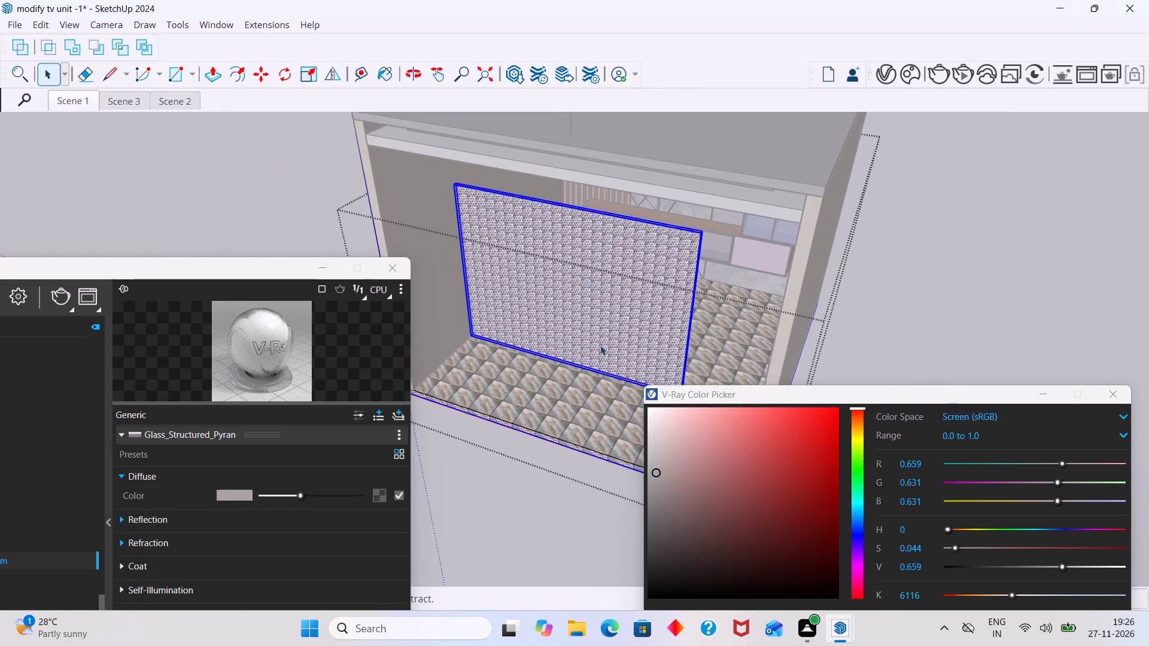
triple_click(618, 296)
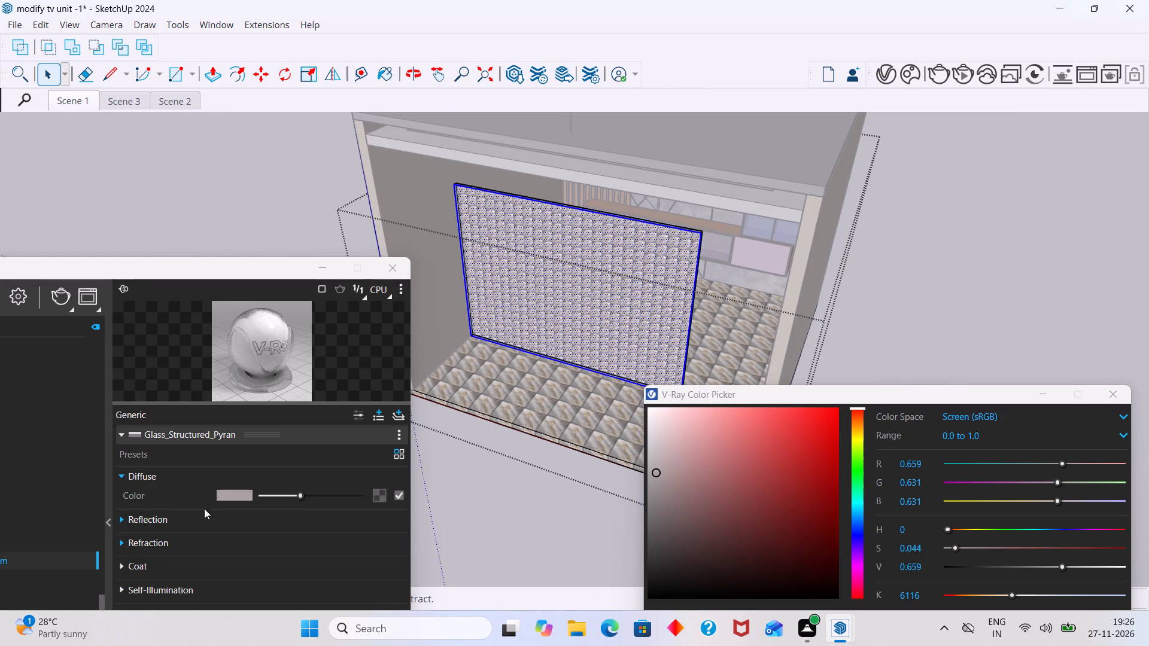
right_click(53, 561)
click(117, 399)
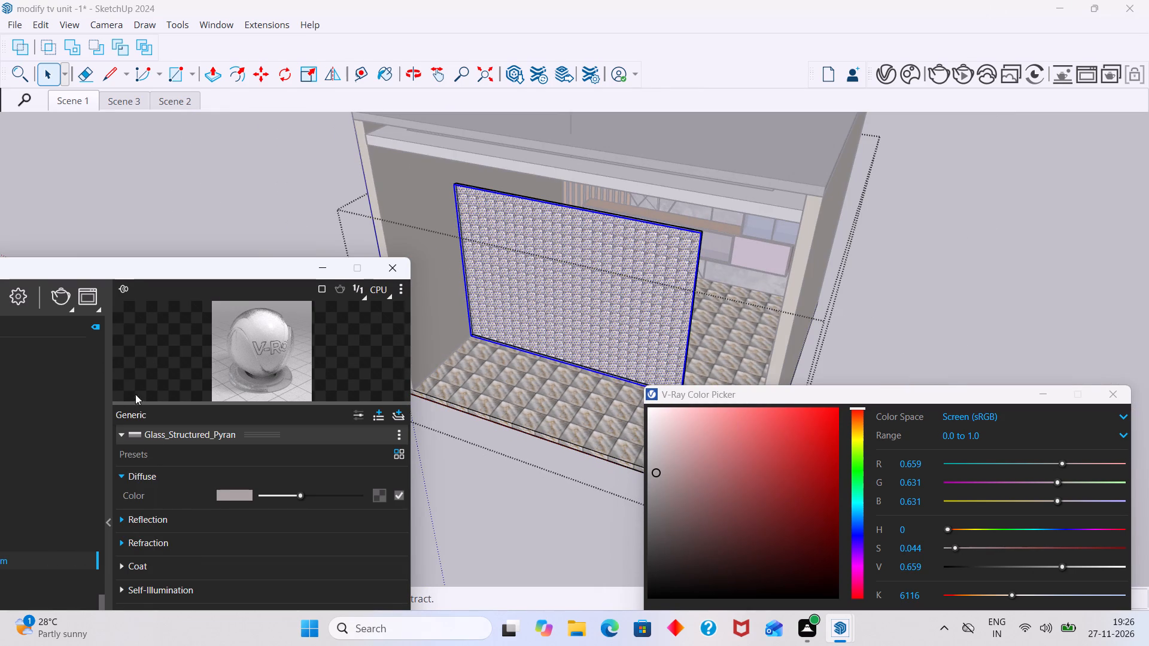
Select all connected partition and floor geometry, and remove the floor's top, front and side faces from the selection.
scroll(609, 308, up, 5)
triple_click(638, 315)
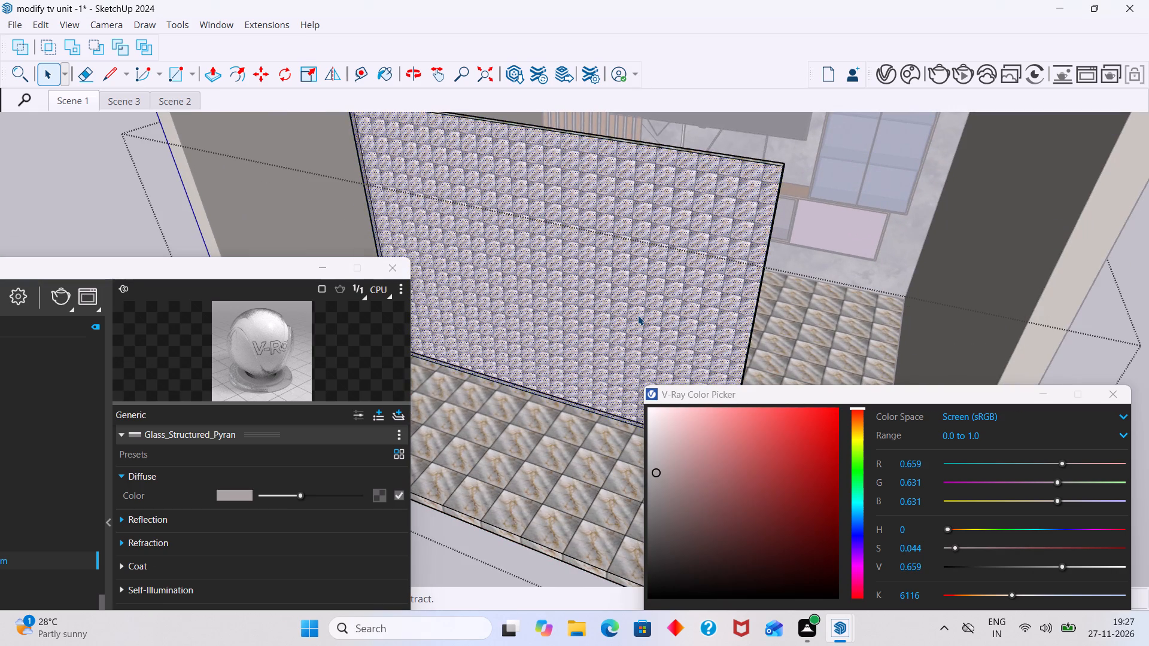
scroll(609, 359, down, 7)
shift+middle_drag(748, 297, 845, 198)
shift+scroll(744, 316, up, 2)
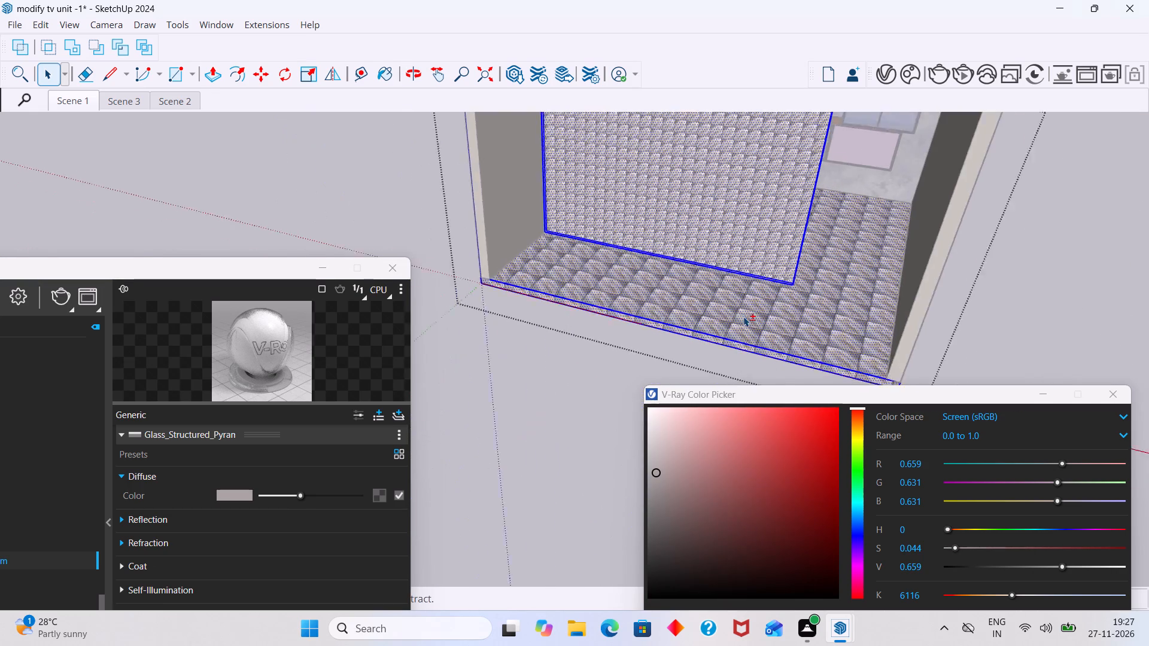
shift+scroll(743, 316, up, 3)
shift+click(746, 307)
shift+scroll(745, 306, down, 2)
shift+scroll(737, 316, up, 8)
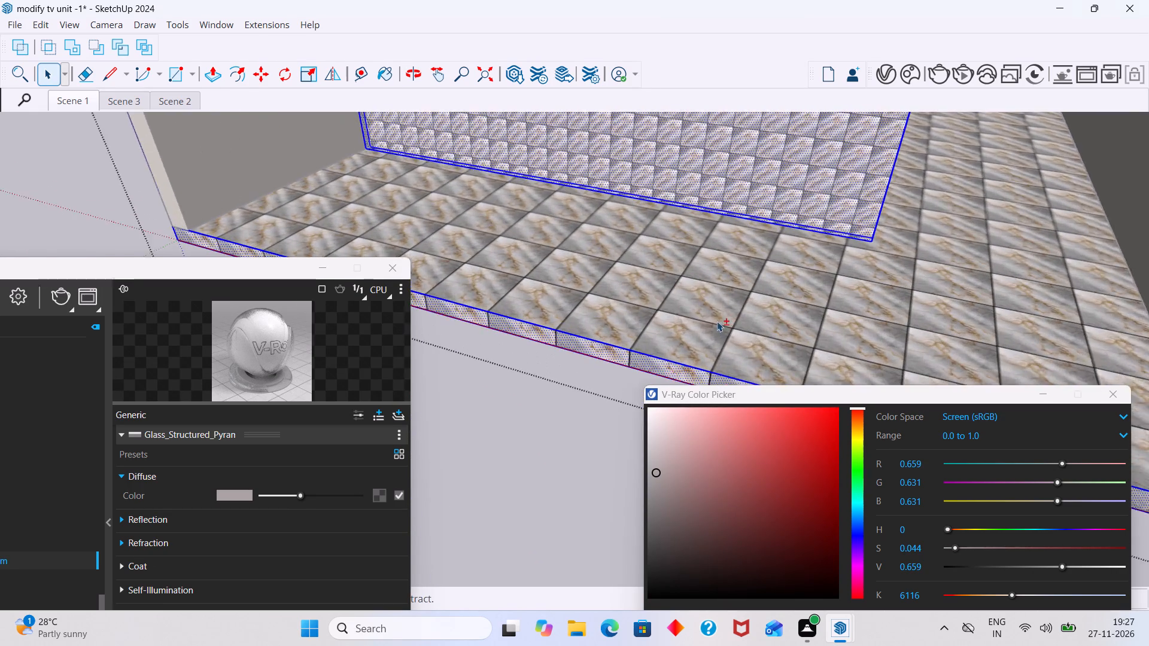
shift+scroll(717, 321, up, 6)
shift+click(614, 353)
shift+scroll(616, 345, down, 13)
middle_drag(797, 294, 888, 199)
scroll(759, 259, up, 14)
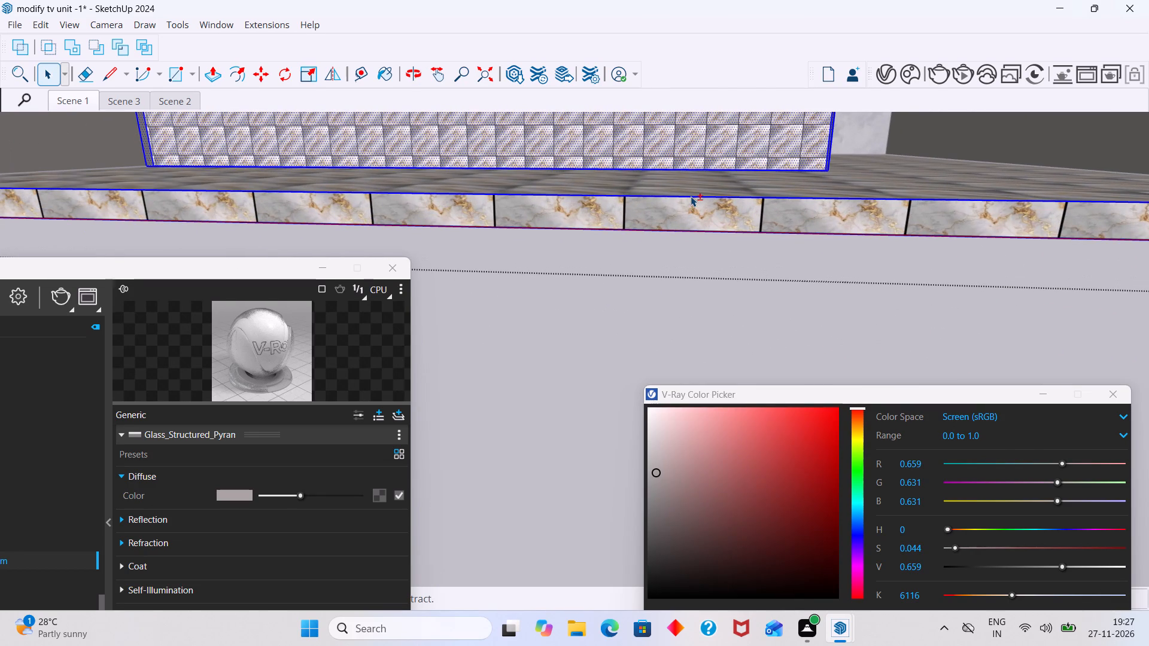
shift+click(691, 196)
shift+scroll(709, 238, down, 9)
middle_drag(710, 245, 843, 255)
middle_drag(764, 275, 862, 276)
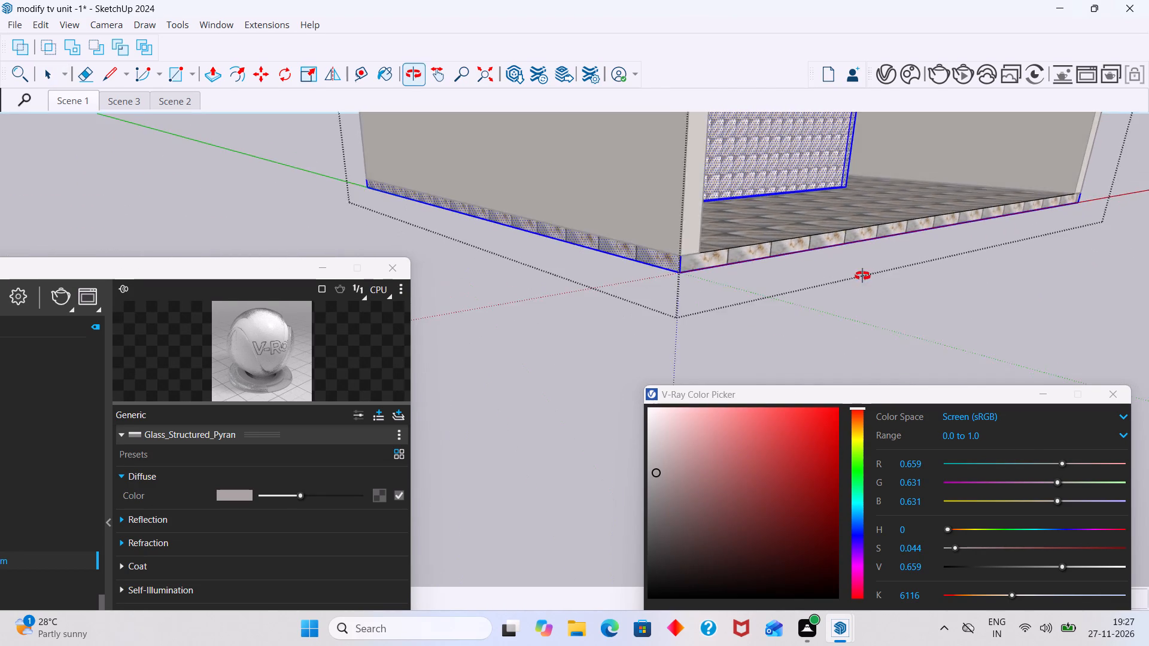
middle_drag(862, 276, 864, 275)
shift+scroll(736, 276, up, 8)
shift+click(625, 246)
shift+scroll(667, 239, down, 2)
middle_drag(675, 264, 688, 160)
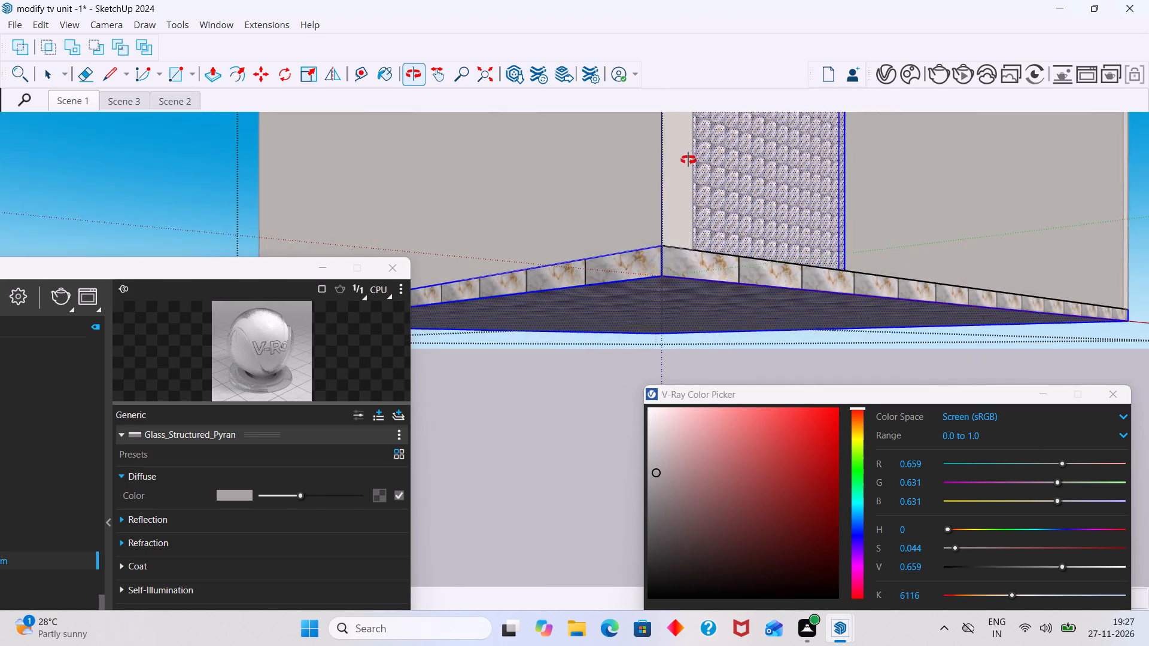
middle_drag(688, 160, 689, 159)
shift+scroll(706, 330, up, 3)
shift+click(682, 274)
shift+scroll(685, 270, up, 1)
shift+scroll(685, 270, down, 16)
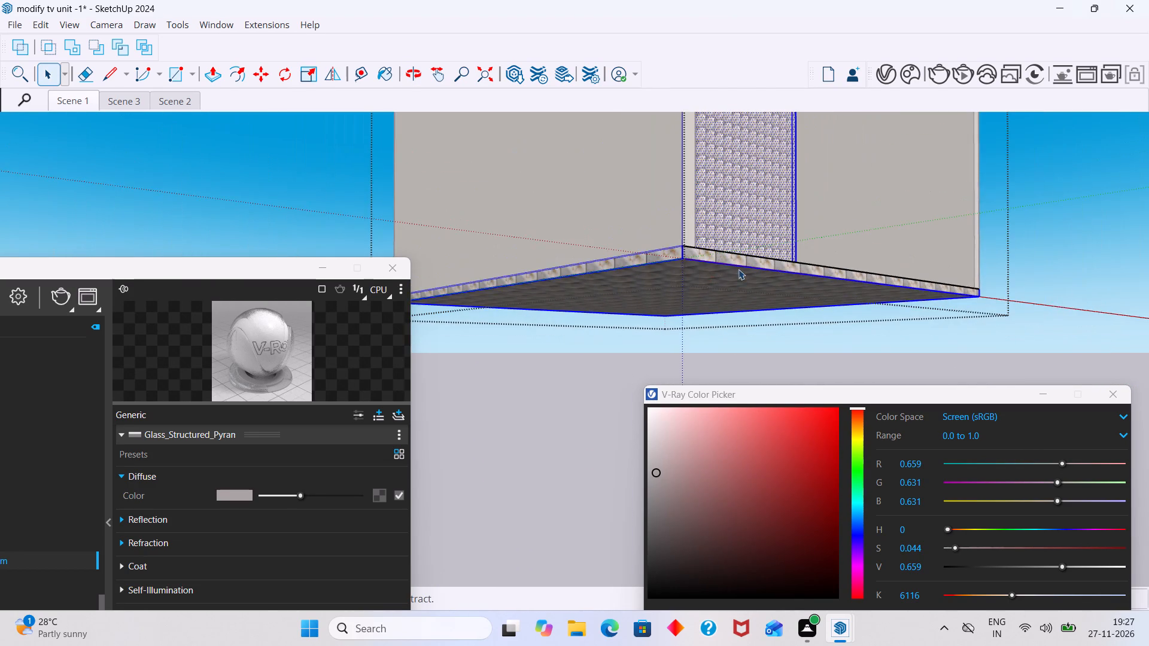
Close the colour picker, clear the selection and leave the floor and partition group.
middle_drag(729, 281, 551, 420)
scroll(640, 359, down, 3)
shift+scroll(733, 261, down, 1)
shift+middle_drag(801, 233, 996, 126)
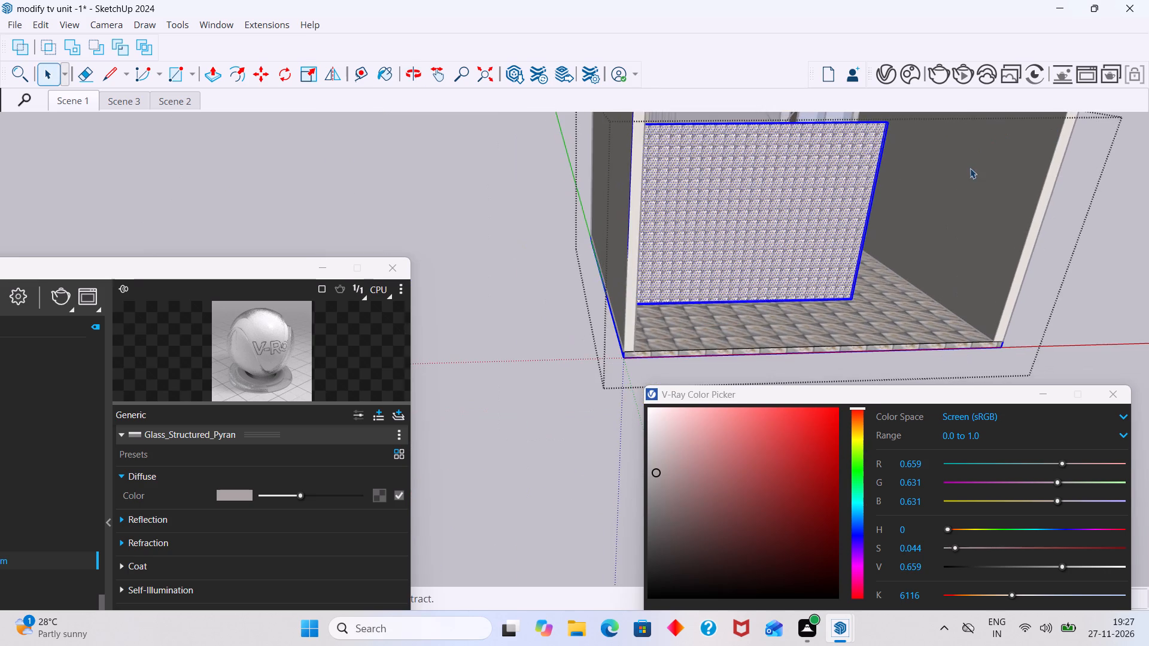
middle_drag(969, 172, 874, 191)
scroll(905, 191, down, 8)
click(1117, 392)
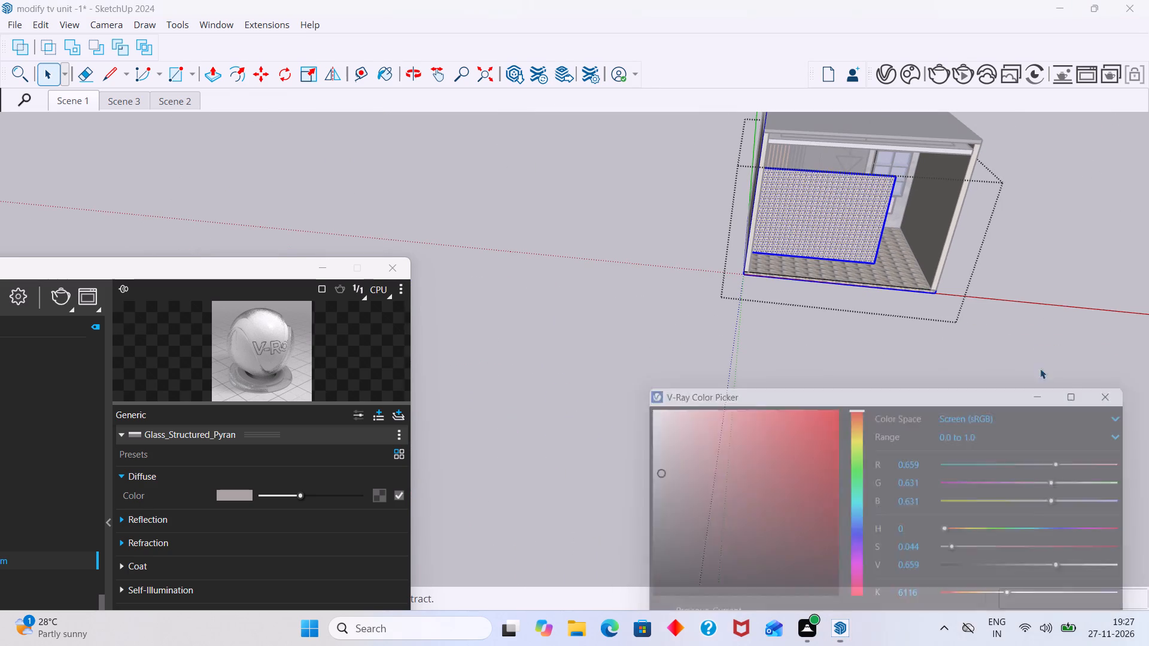
scroll(928, 333, down, 1)
shift+middle_drag(901, 322, 773, 348)
middle_drag(776, 327, 736, 331)
click(951, 253)
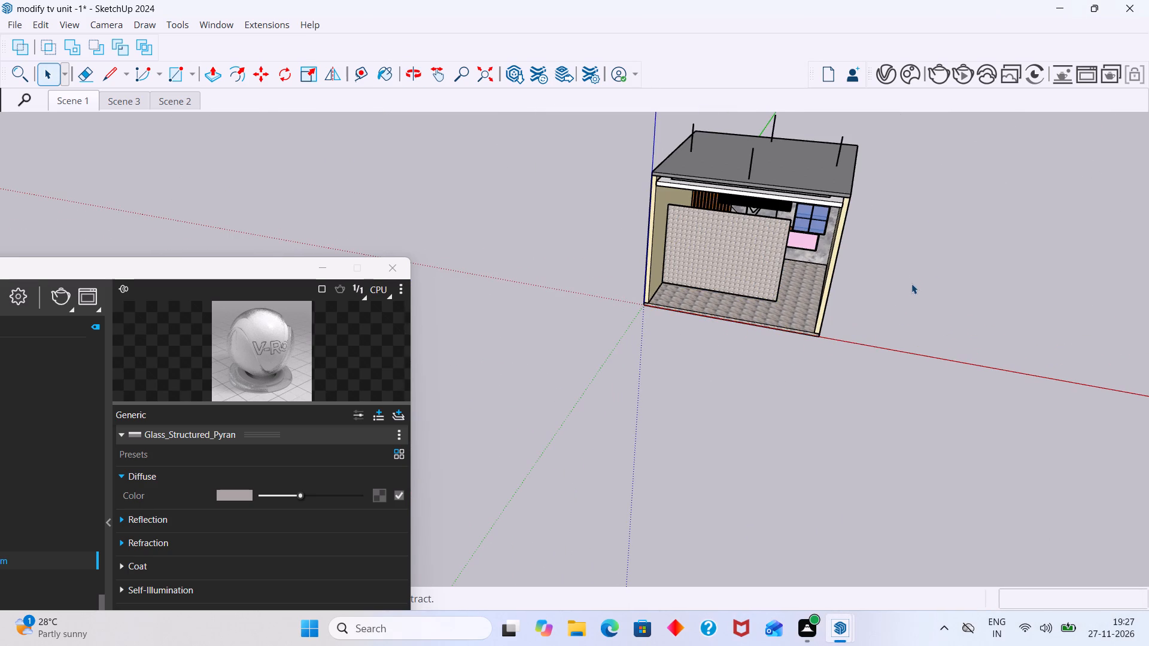
Undo the recent edits back through the glass material's warm grey diffuse colour change.
key(ctrl+z)
key(ctrl+z)
key(ctrl+z)
key(ctrl+z)
key(ctrl+z)
key(ctrl+z)
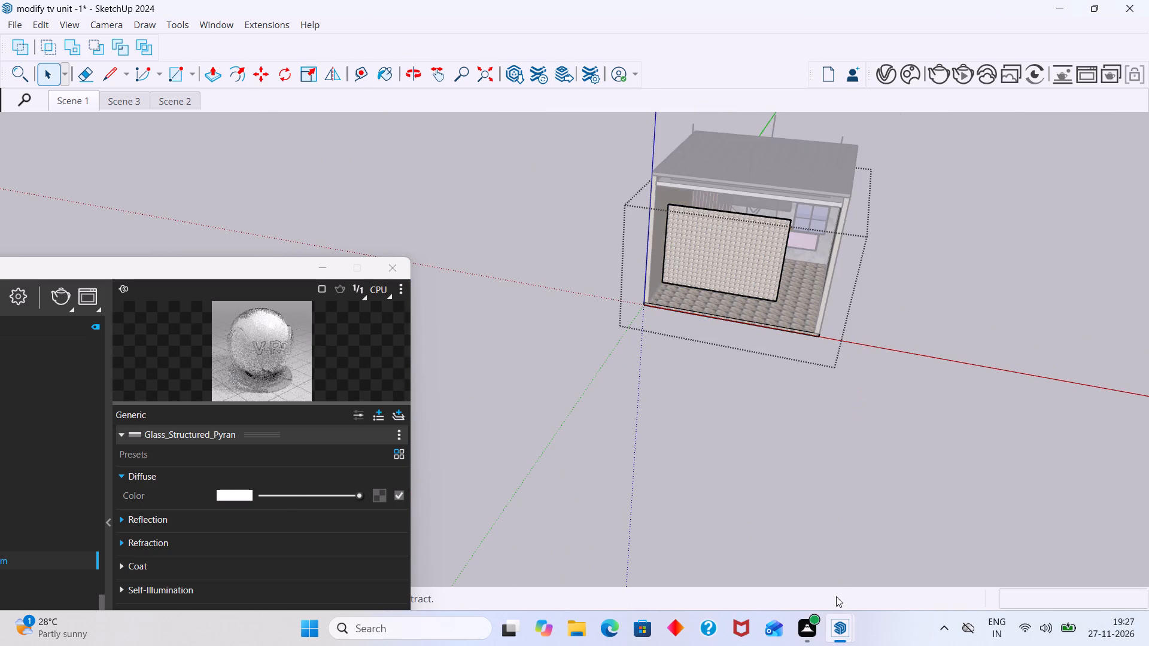
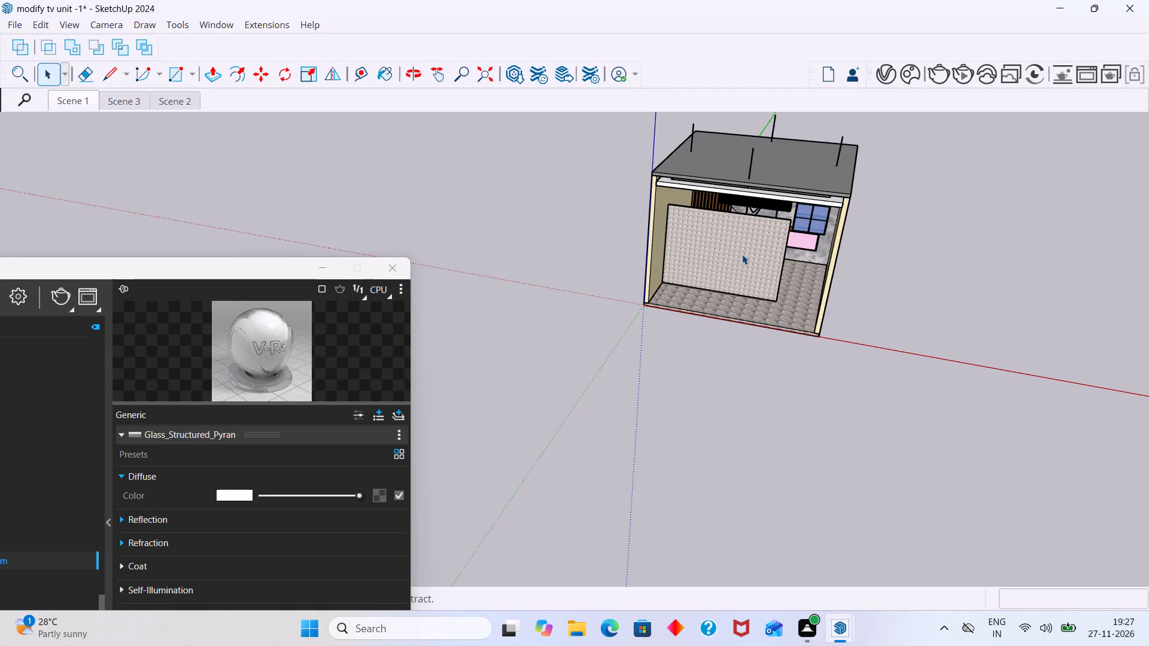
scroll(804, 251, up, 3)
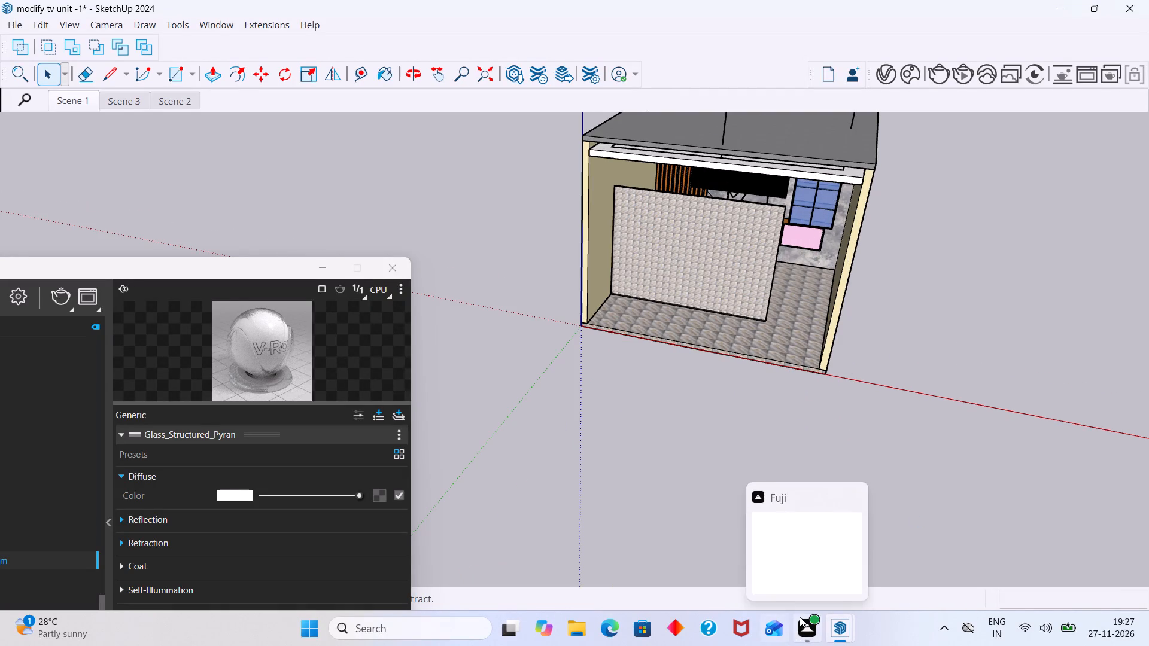
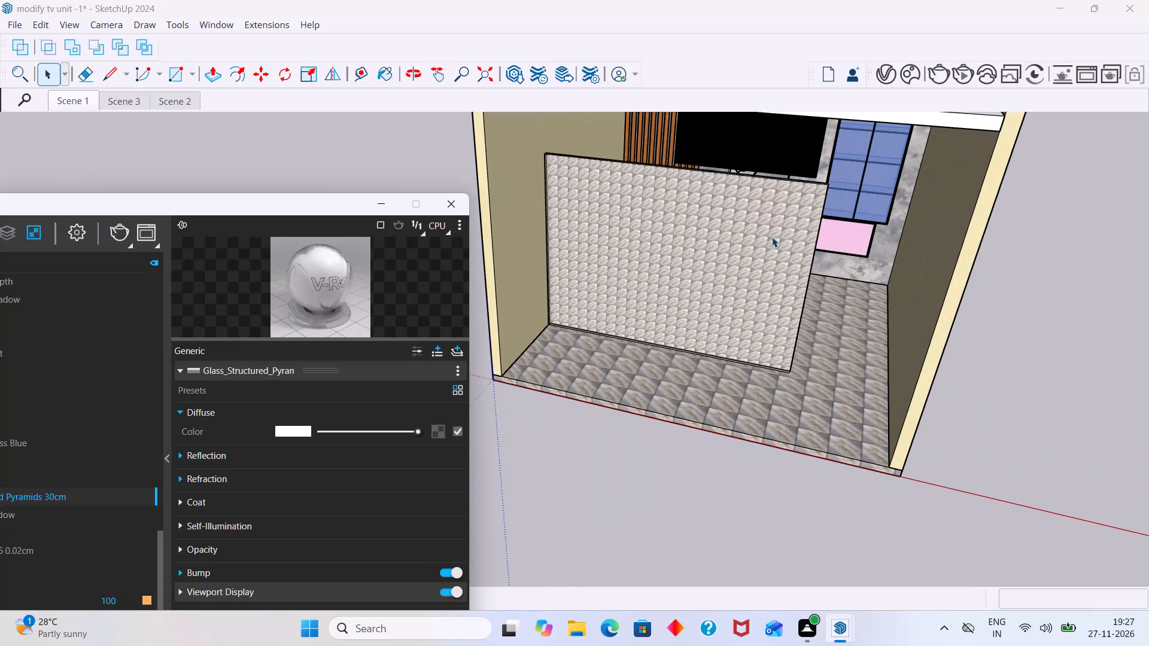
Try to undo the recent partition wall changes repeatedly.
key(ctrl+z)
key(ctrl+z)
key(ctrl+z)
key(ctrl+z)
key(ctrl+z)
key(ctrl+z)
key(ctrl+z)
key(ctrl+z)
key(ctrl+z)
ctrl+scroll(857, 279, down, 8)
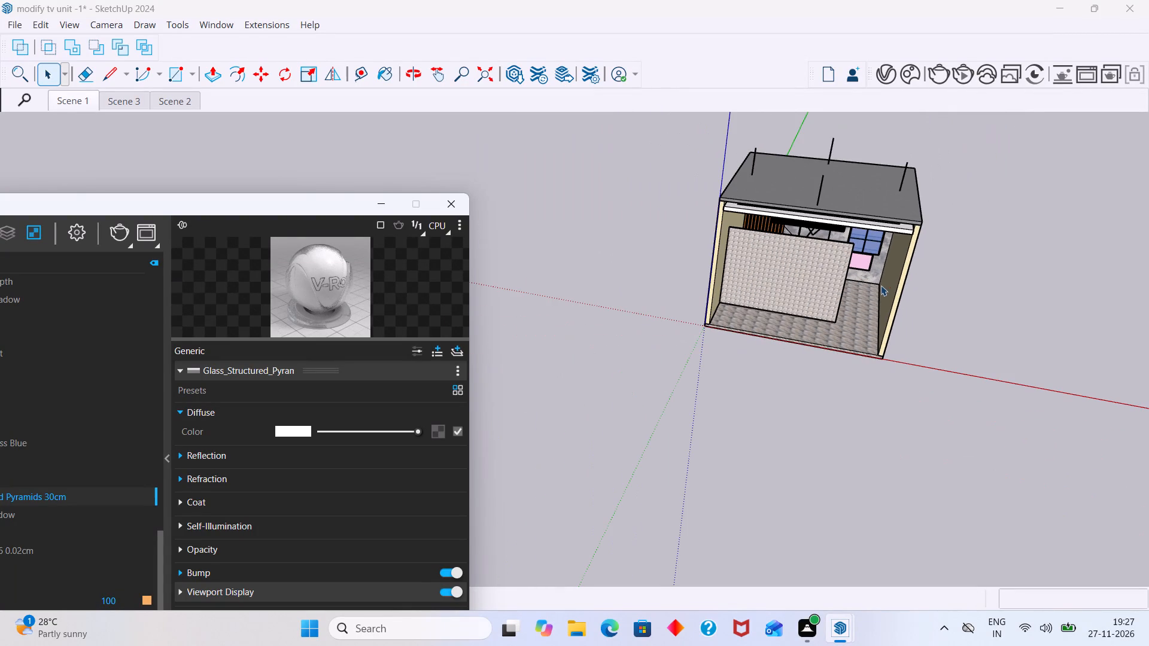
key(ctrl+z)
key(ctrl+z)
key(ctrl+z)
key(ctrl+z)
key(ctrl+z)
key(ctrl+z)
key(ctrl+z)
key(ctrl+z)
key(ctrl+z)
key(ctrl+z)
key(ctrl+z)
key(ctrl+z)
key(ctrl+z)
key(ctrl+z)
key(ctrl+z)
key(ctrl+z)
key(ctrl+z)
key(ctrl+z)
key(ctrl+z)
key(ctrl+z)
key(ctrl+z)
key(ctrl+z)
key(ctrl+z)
Close the V-Ray editor and delete the patterned faces of the partition wall inside the floor group.
click(465, 199)
scroll(873, 285, up, 7)
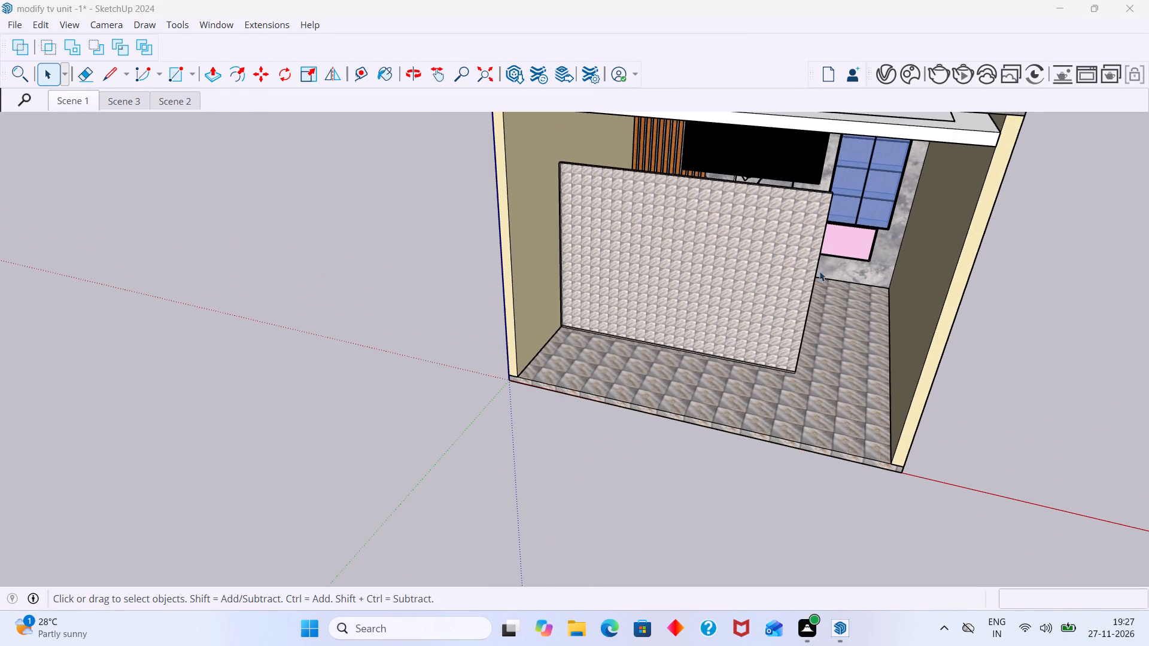
click(770, 262)
double_click(775, 266)
click(779, 266)
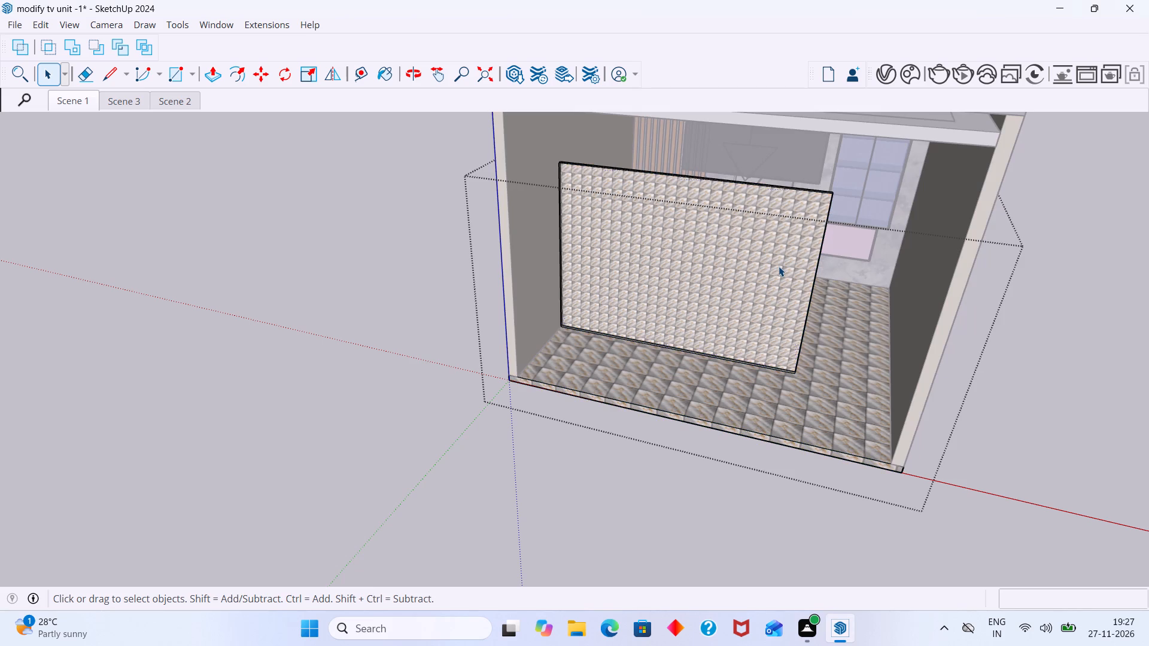
double_click(778, 267)
key(Delete)
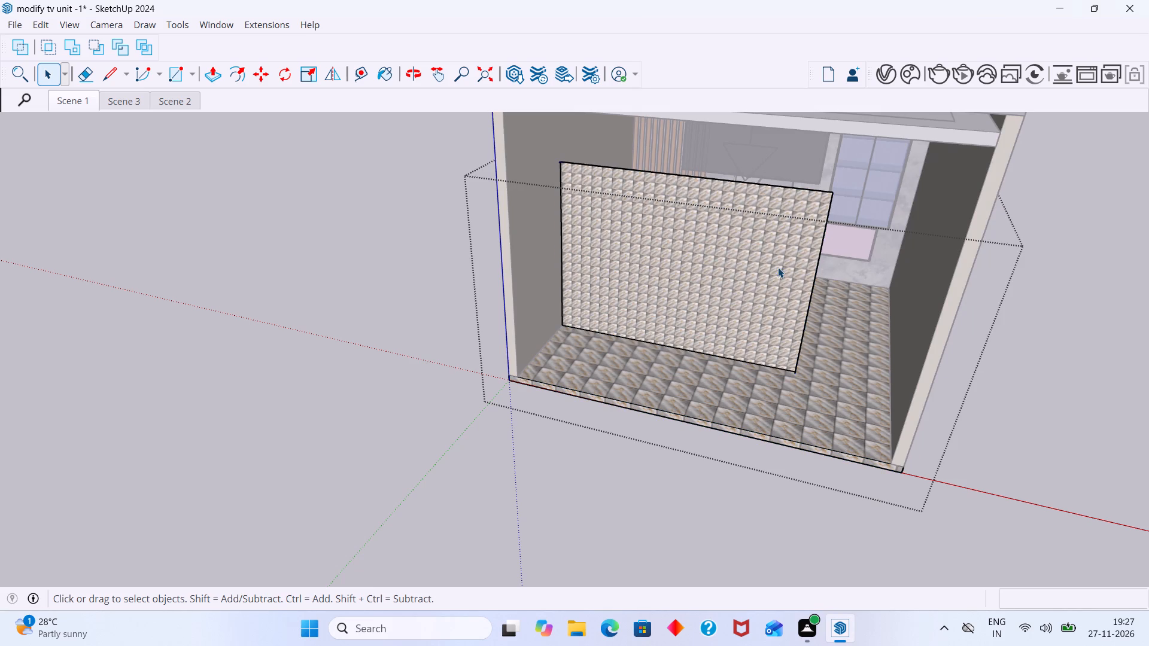
click(779, 280)
key(Delete)
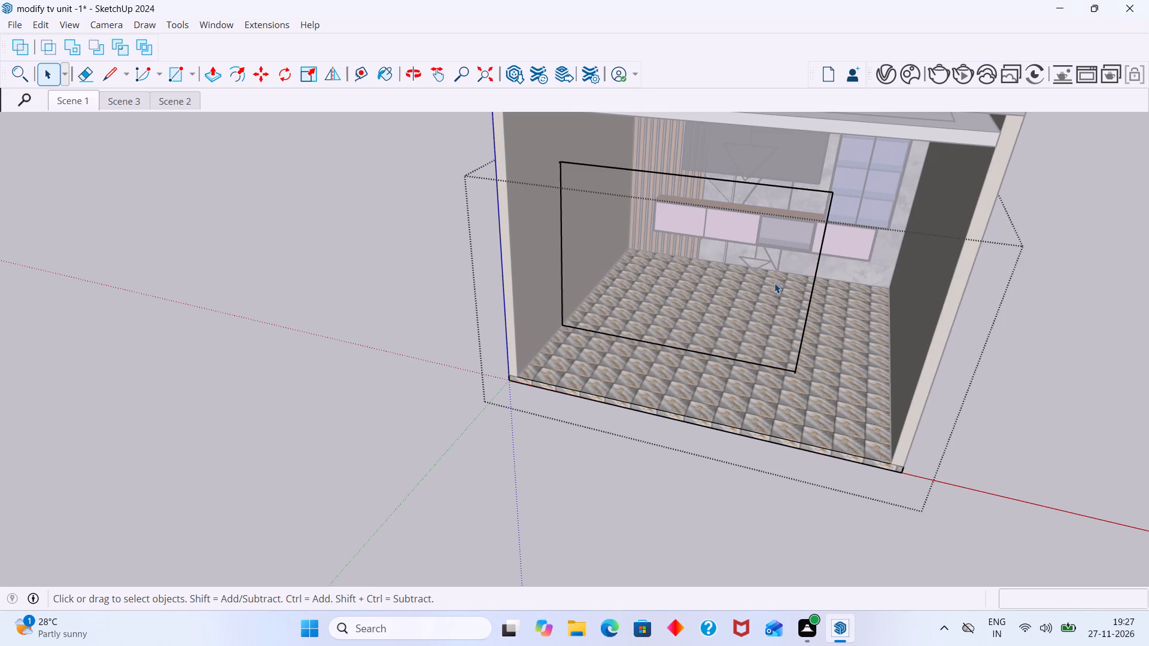
Erase the partition wall's leftover edges inside the floor group, then leave the group.
middle_drag(816, 264, 660, 307)
middle_drag(709, 304, 747, 273)
scroll(758, 277, up, 6)
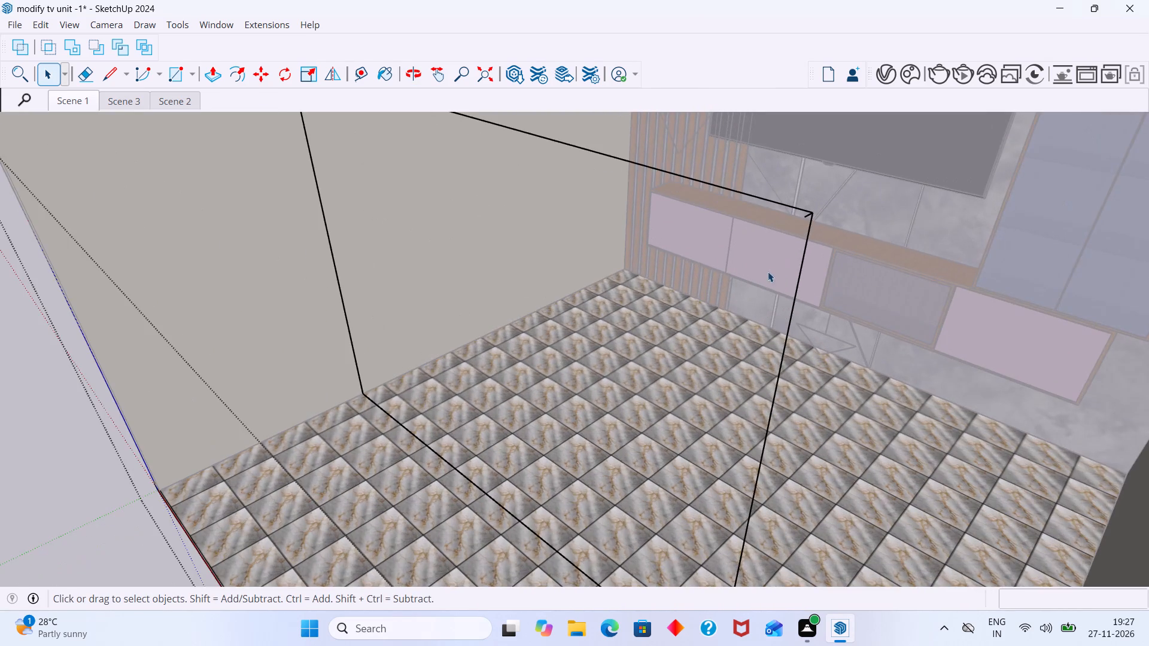
scroll(796, 243, up, 5)
scroll(811, 237, down, 4)
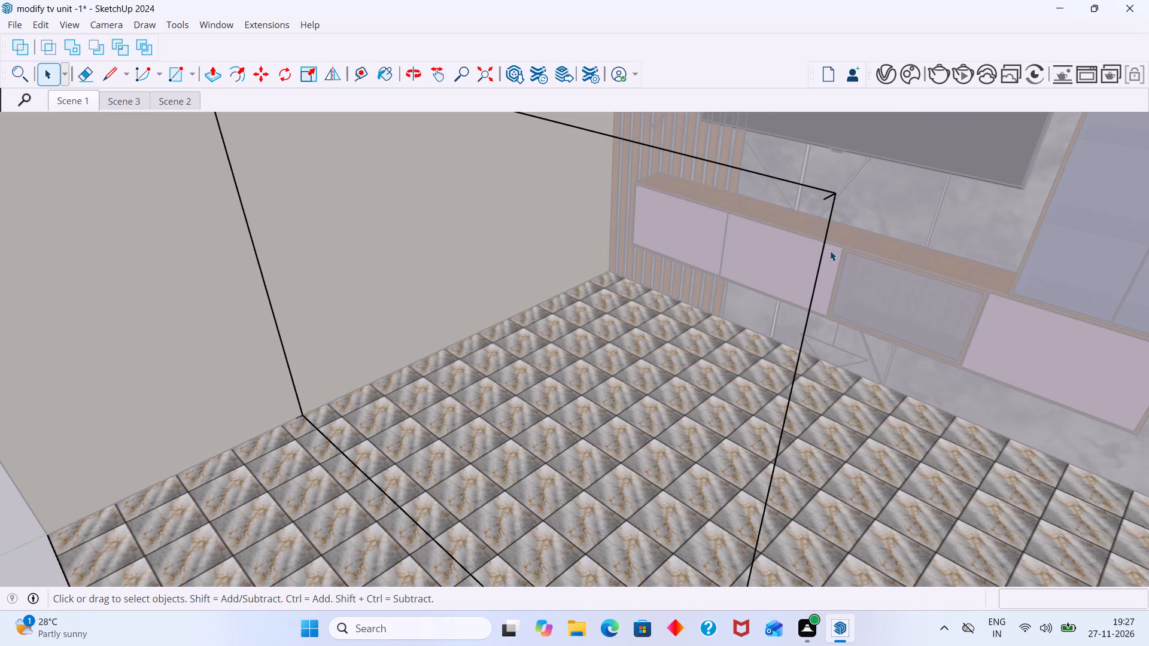
key(e)
drag(826, 252, 835, 194)
scroll(810, 226, down, 9)
scroll(606, 272, up, 5)
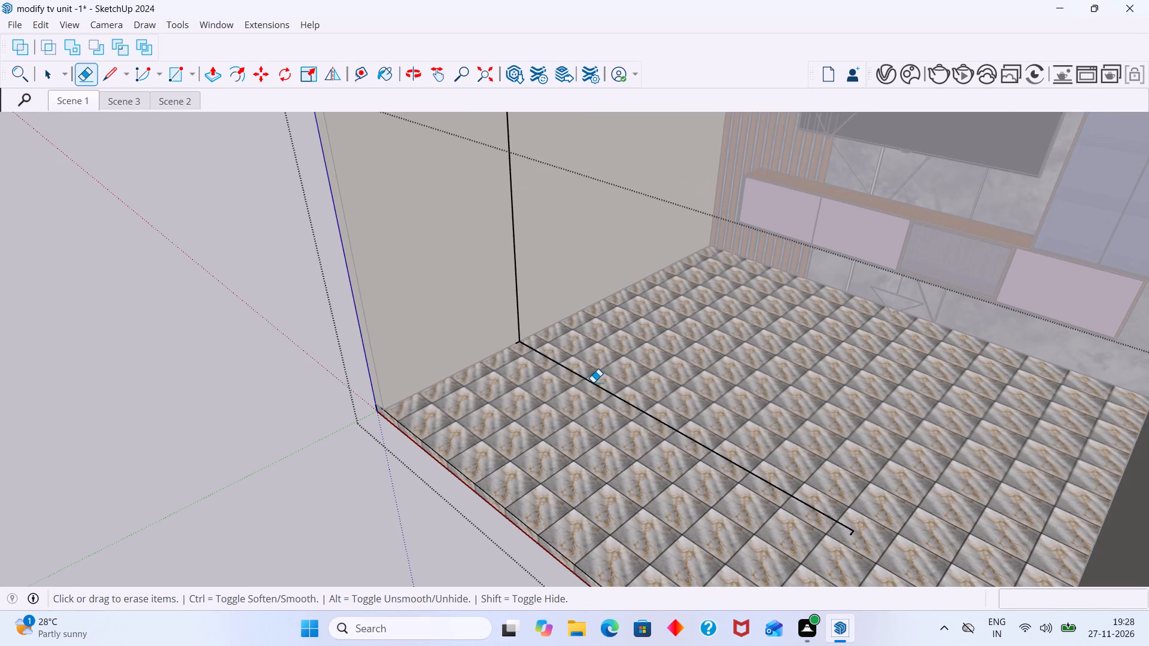
click(593, 382)
drag(525, 319, 516, 321)
scroll(523, 354, up, 7)
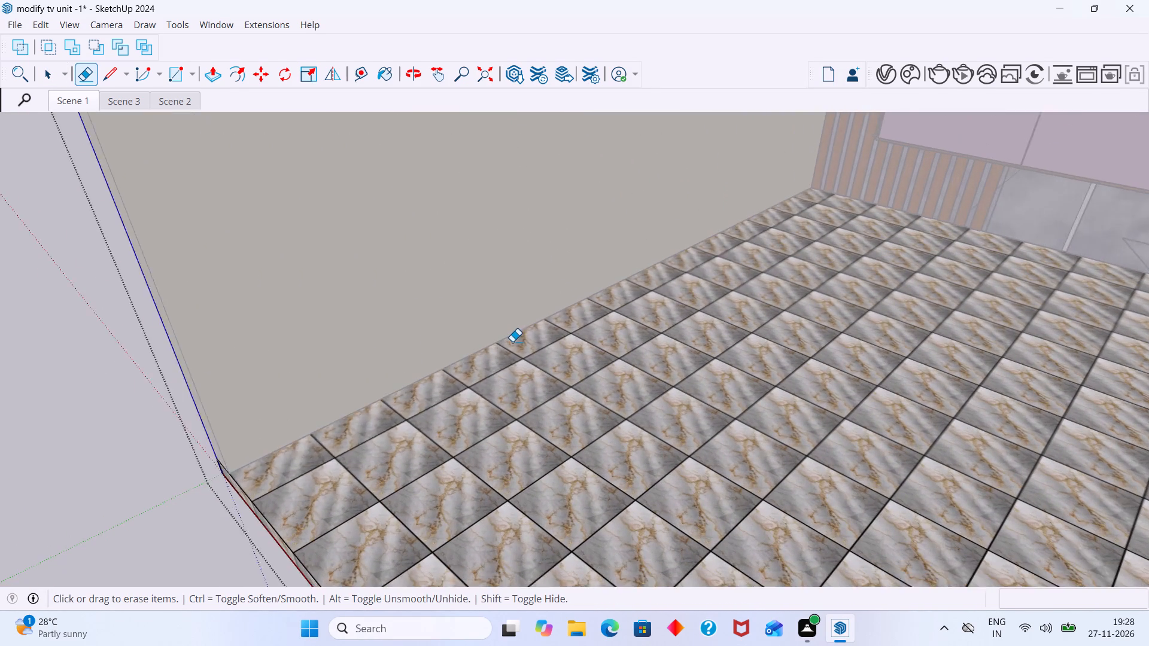
click(515, 333)
scroll(548, 331, down, 15)
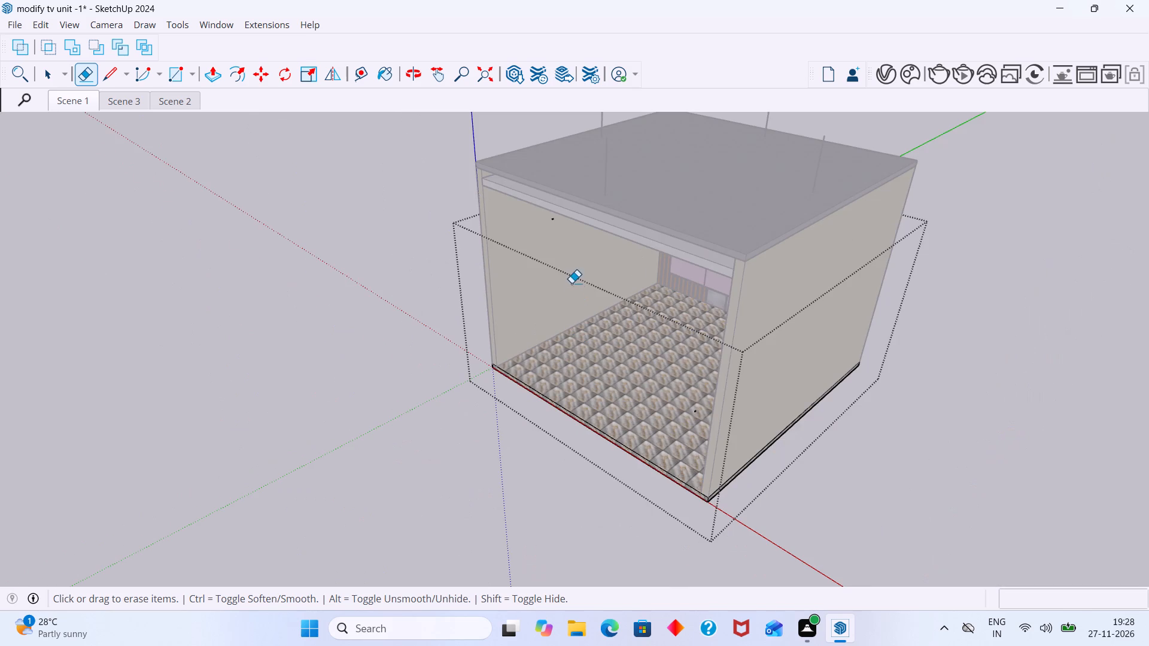
scroll(549, 224, up, 6)
scroll(559, 212, down, 1)
click(557, 215)
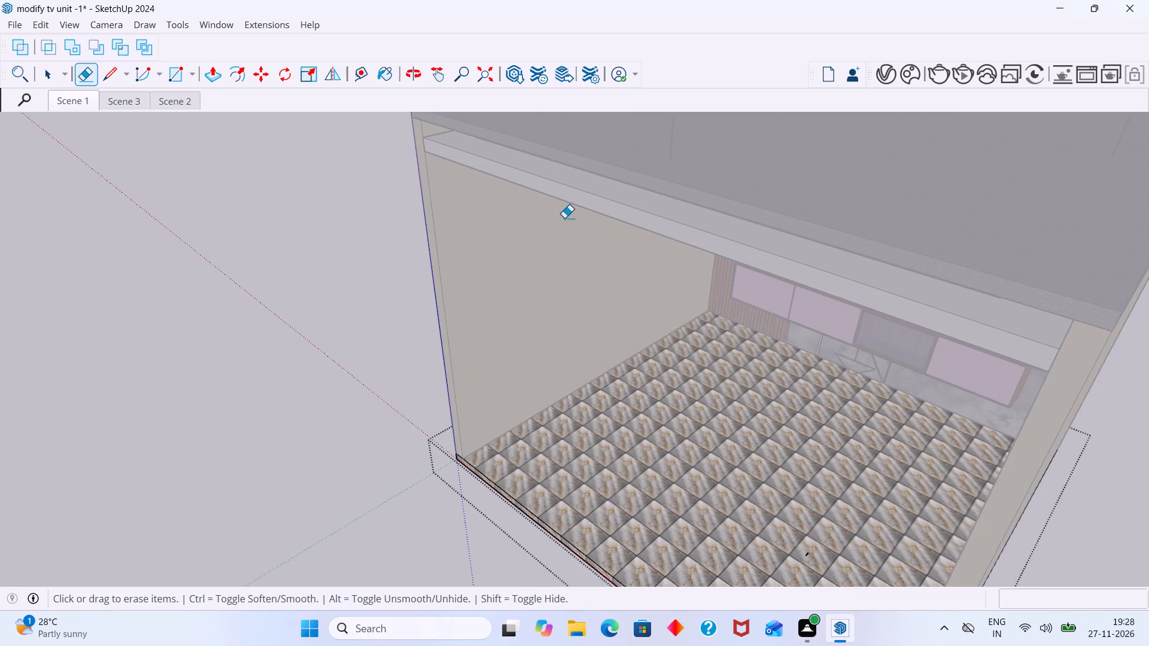
key(space)
scroll(766, 293, down, 9)
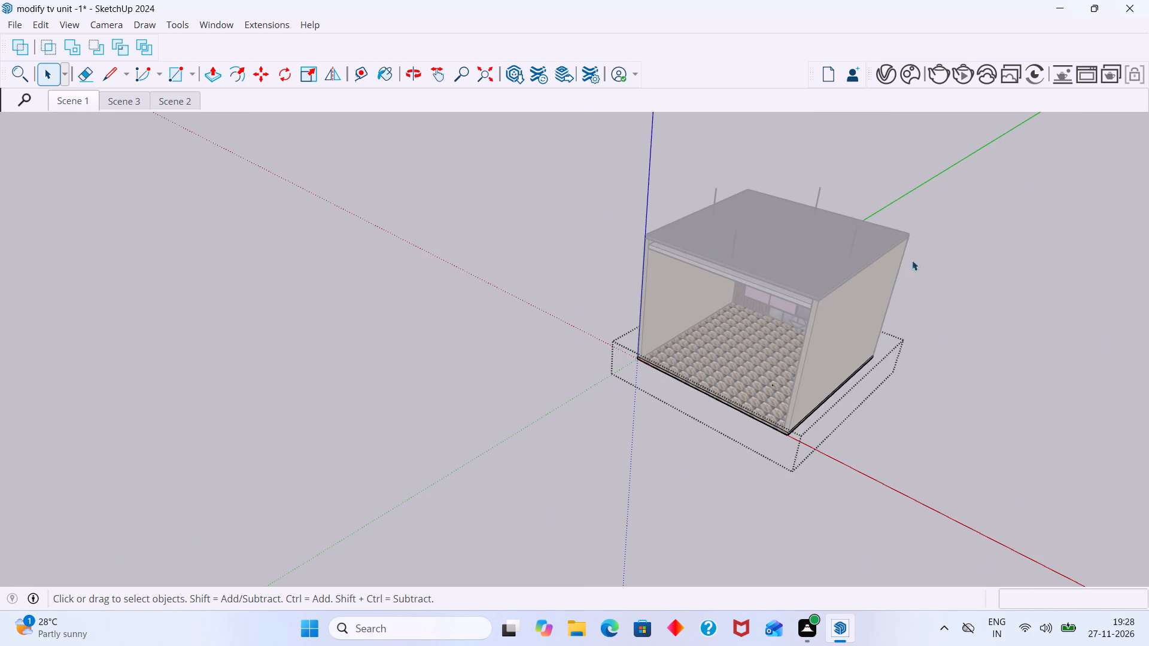
click(949, 234)
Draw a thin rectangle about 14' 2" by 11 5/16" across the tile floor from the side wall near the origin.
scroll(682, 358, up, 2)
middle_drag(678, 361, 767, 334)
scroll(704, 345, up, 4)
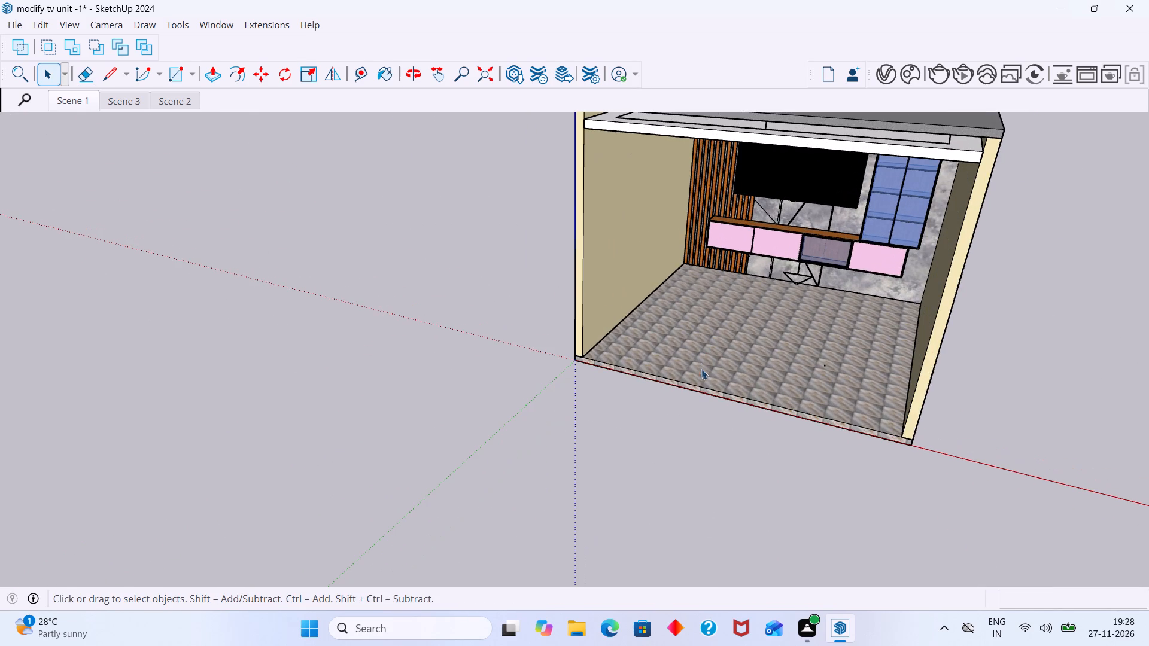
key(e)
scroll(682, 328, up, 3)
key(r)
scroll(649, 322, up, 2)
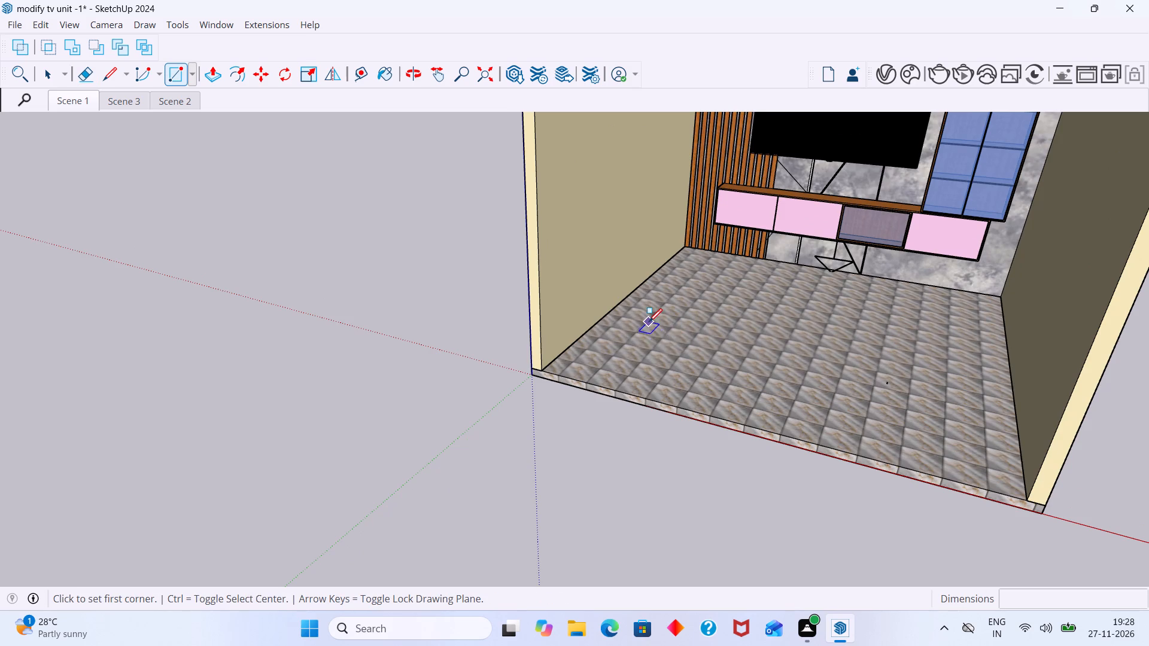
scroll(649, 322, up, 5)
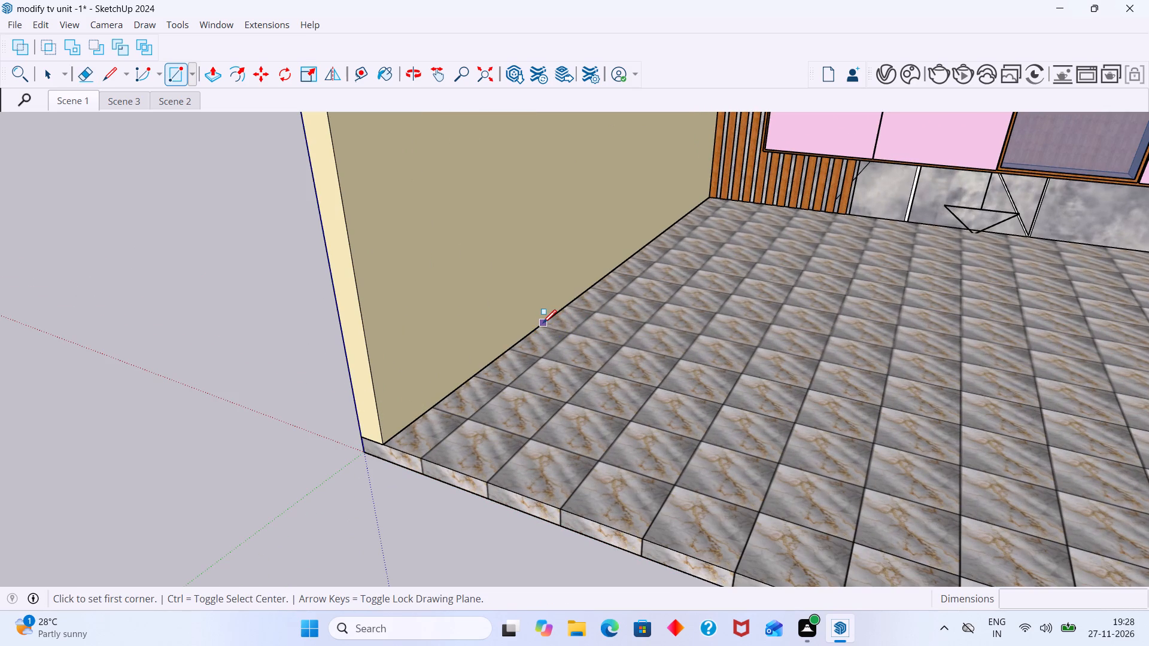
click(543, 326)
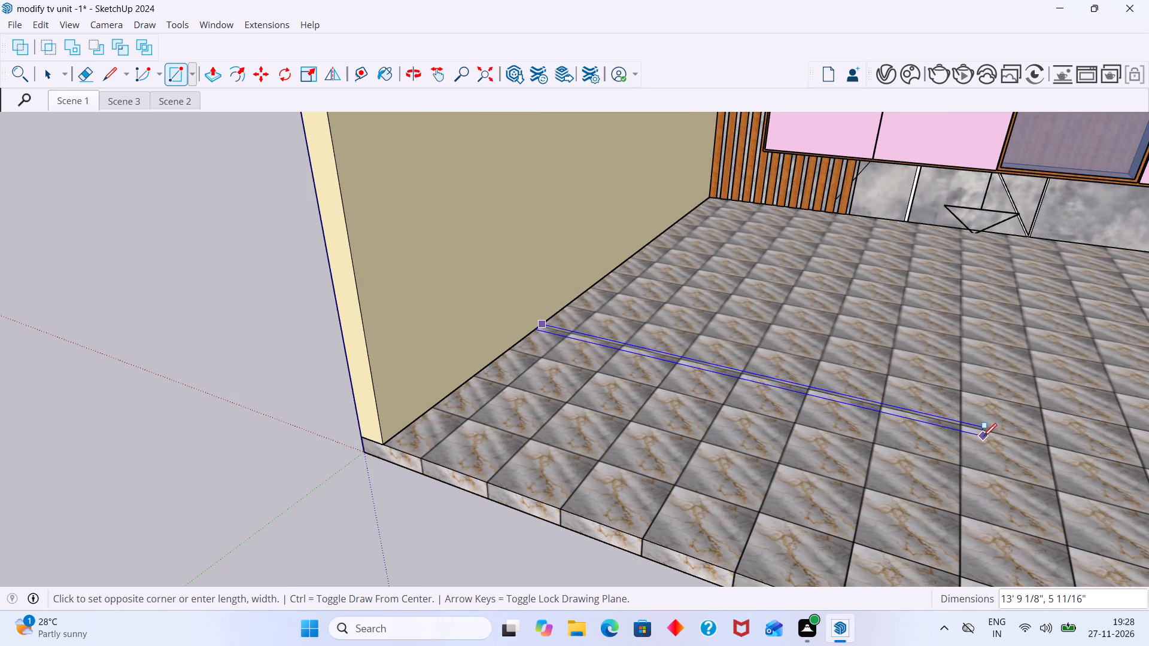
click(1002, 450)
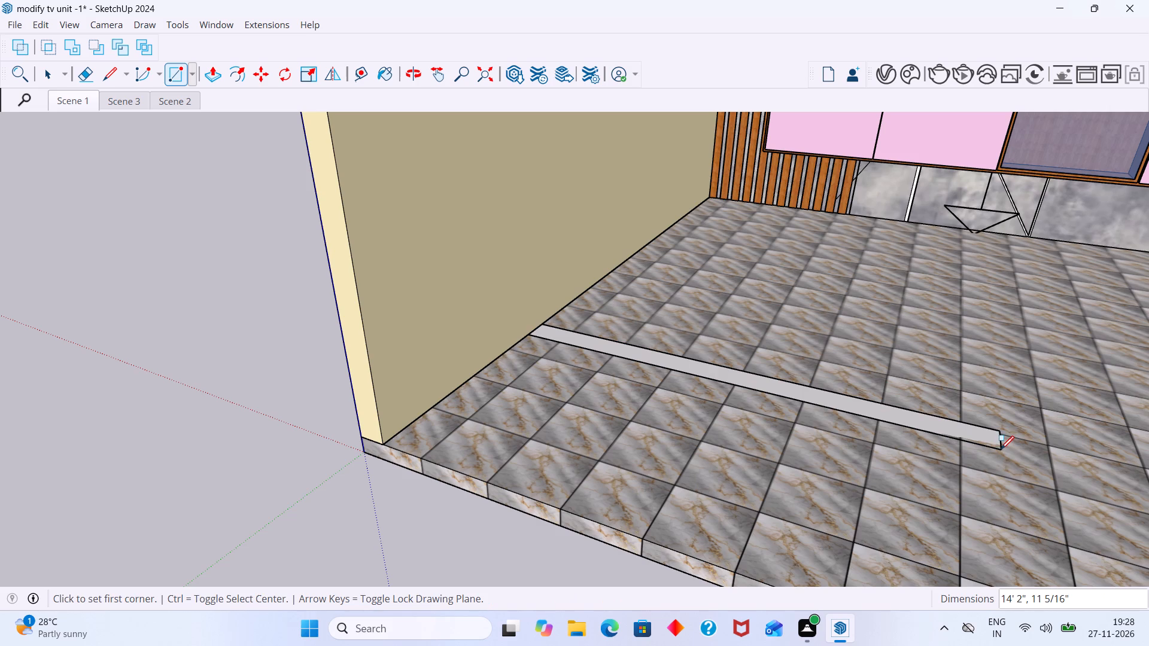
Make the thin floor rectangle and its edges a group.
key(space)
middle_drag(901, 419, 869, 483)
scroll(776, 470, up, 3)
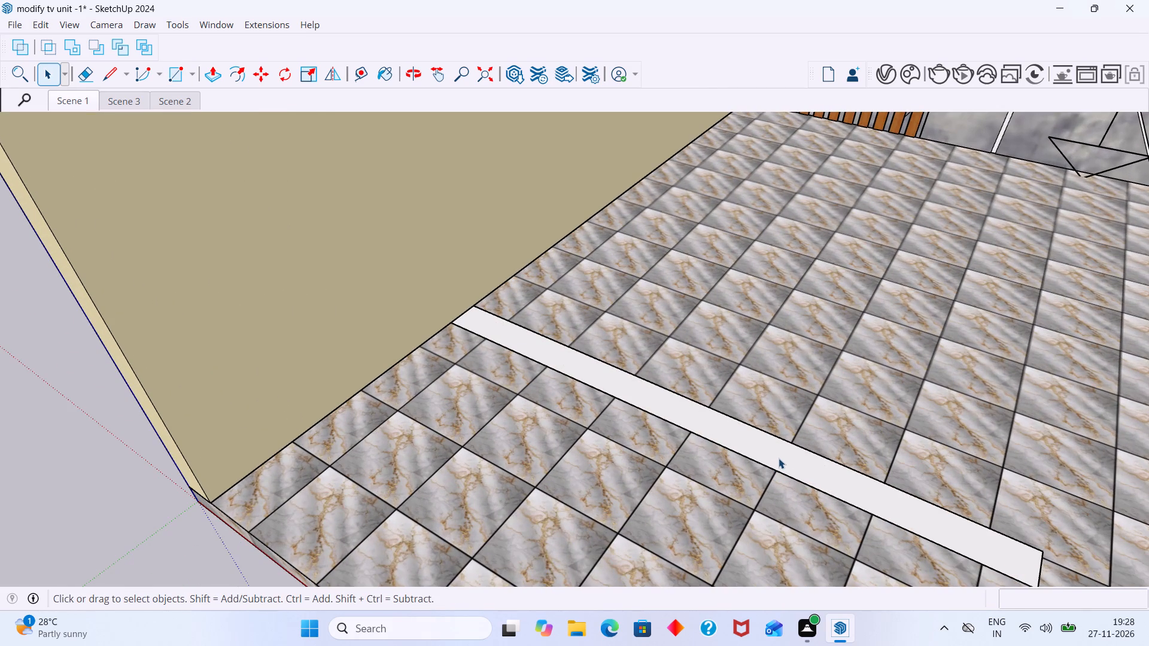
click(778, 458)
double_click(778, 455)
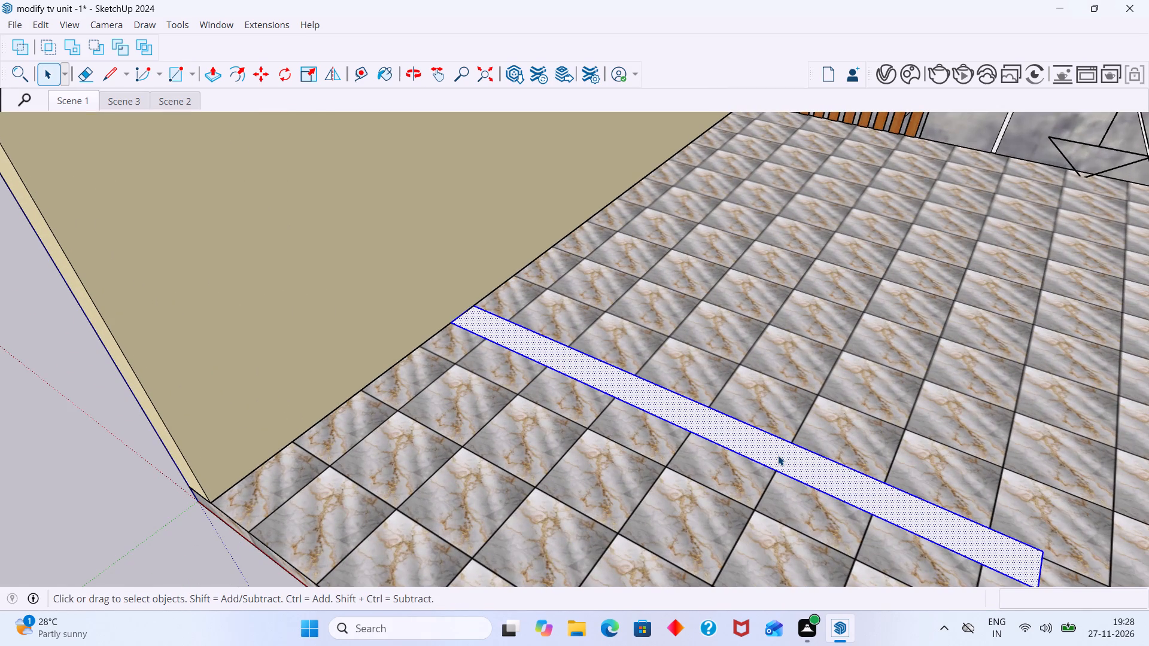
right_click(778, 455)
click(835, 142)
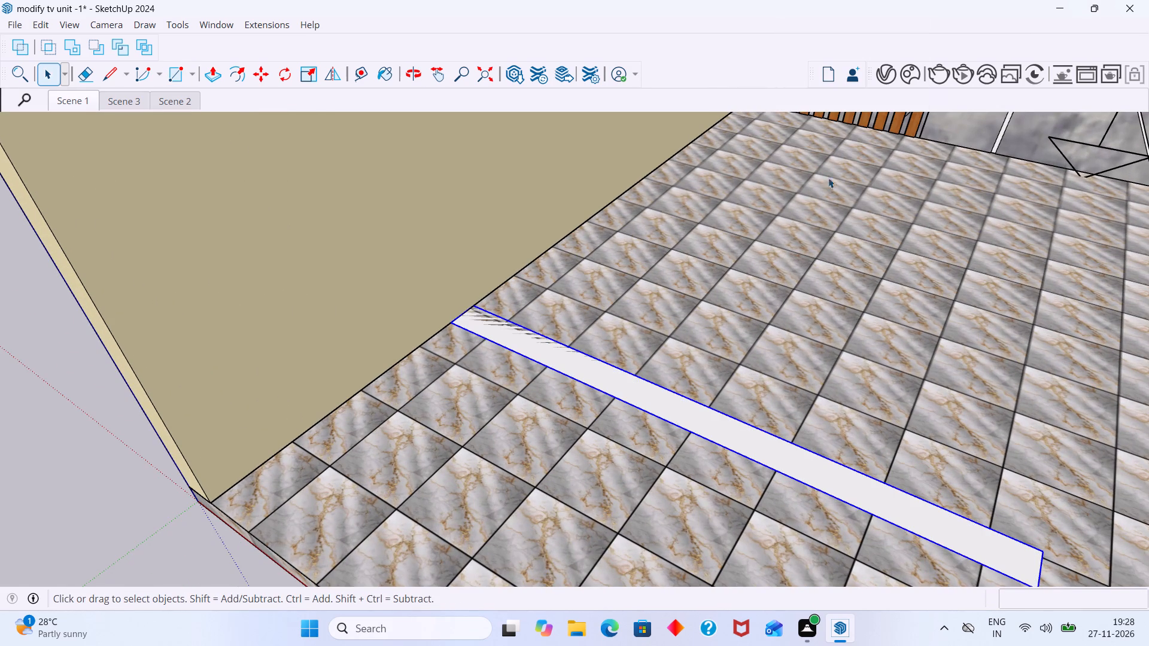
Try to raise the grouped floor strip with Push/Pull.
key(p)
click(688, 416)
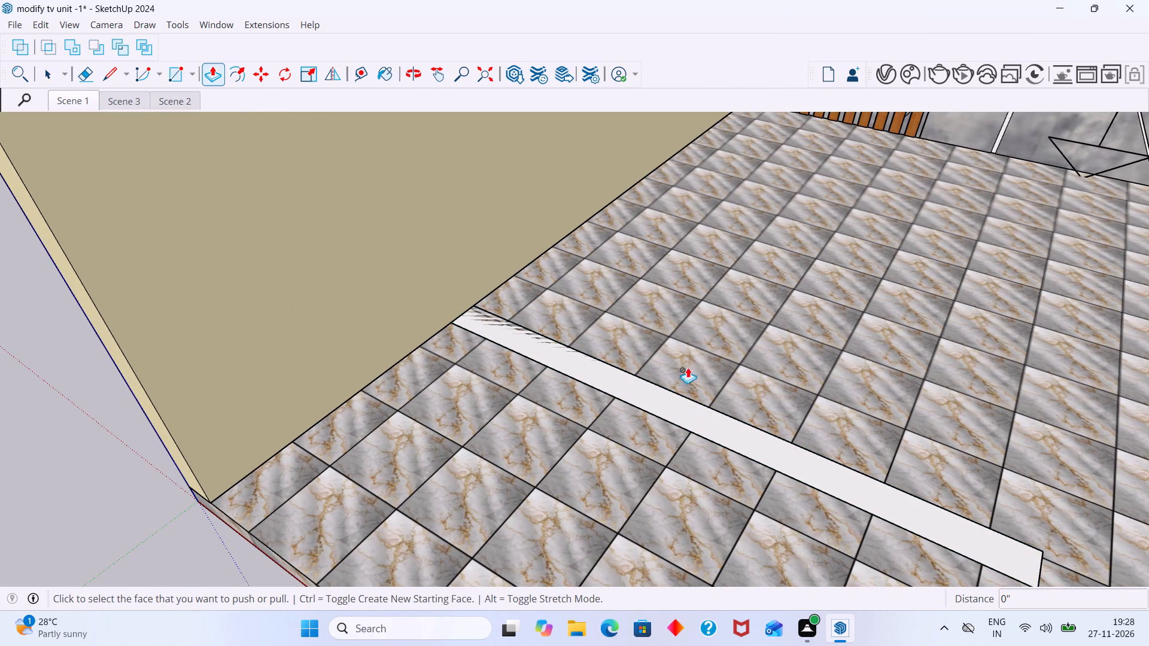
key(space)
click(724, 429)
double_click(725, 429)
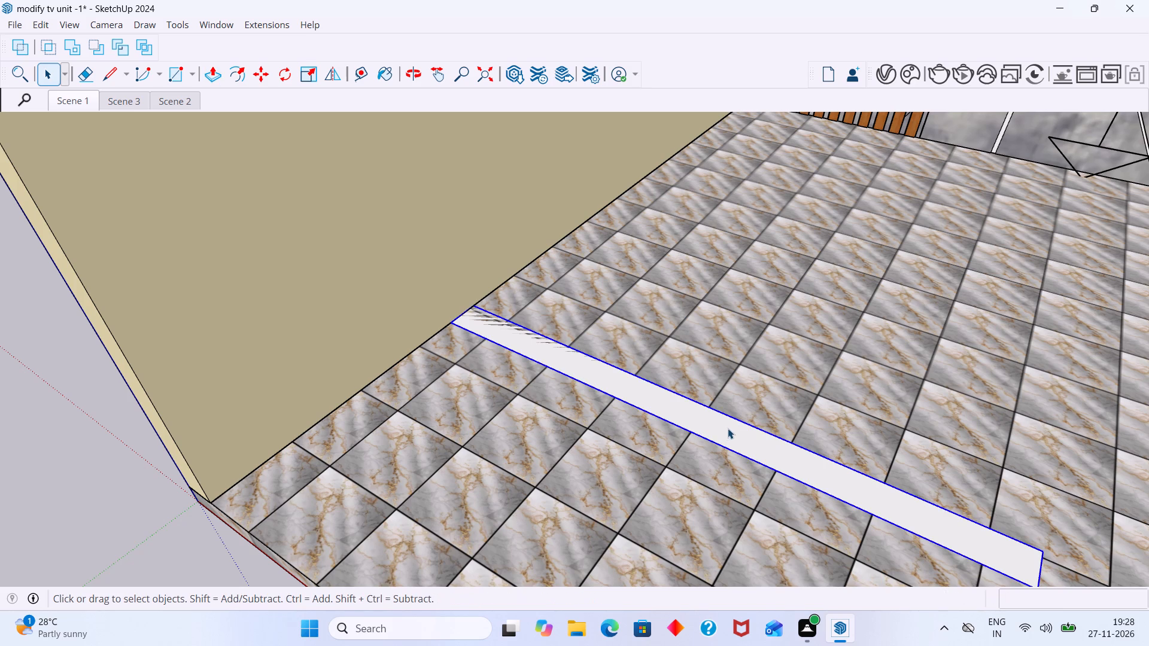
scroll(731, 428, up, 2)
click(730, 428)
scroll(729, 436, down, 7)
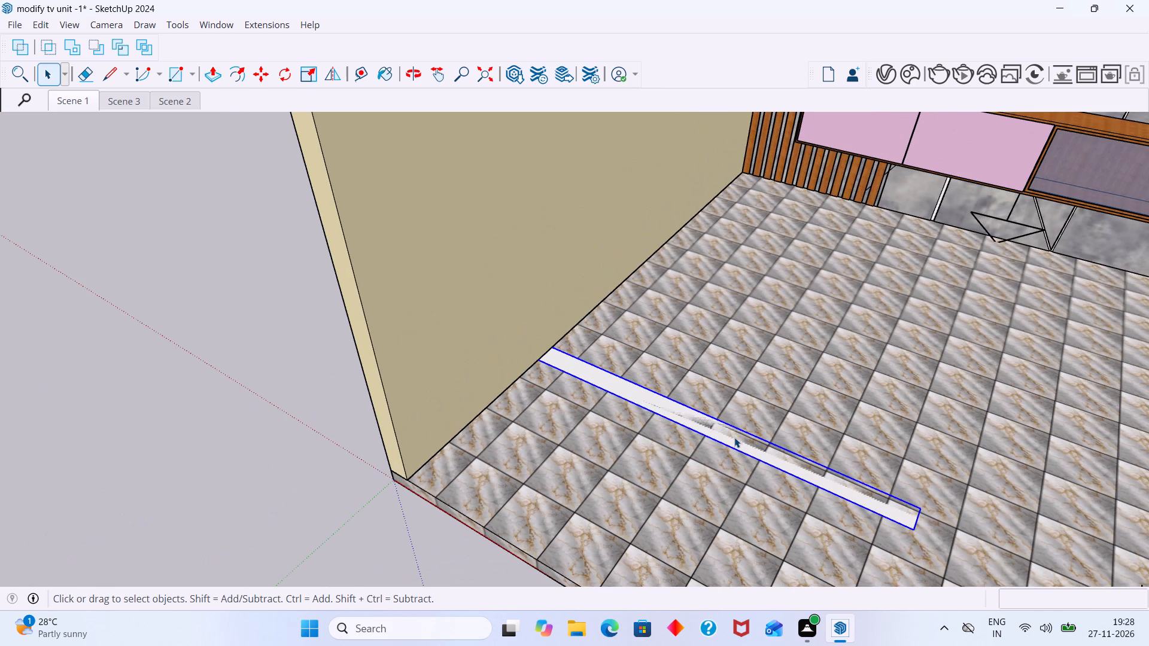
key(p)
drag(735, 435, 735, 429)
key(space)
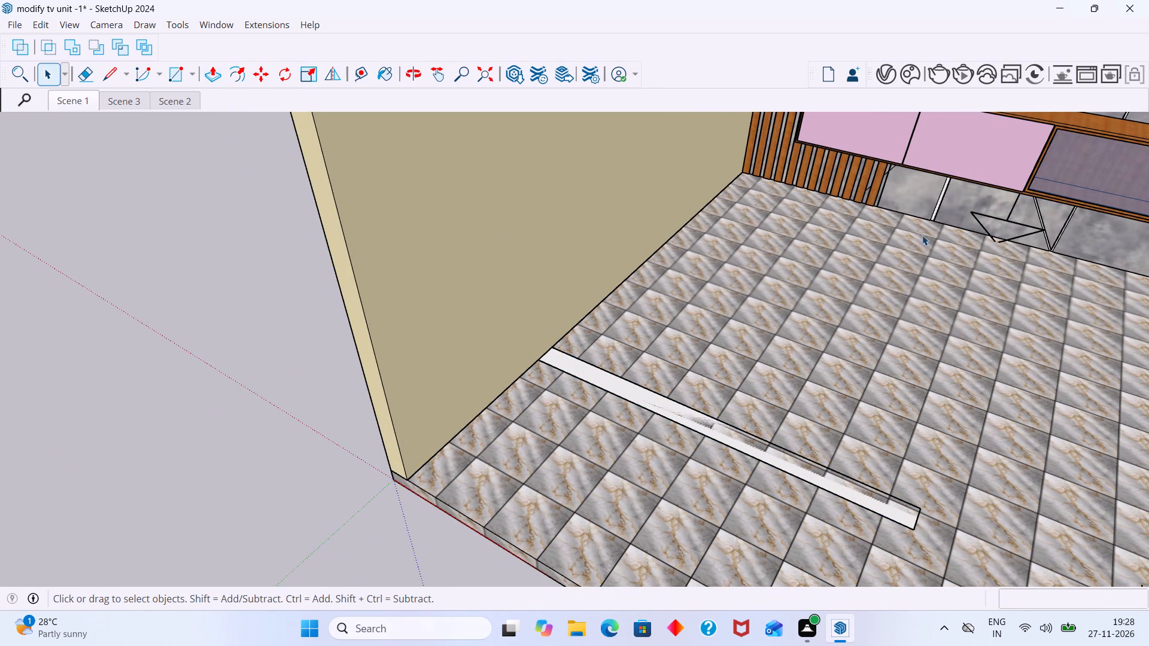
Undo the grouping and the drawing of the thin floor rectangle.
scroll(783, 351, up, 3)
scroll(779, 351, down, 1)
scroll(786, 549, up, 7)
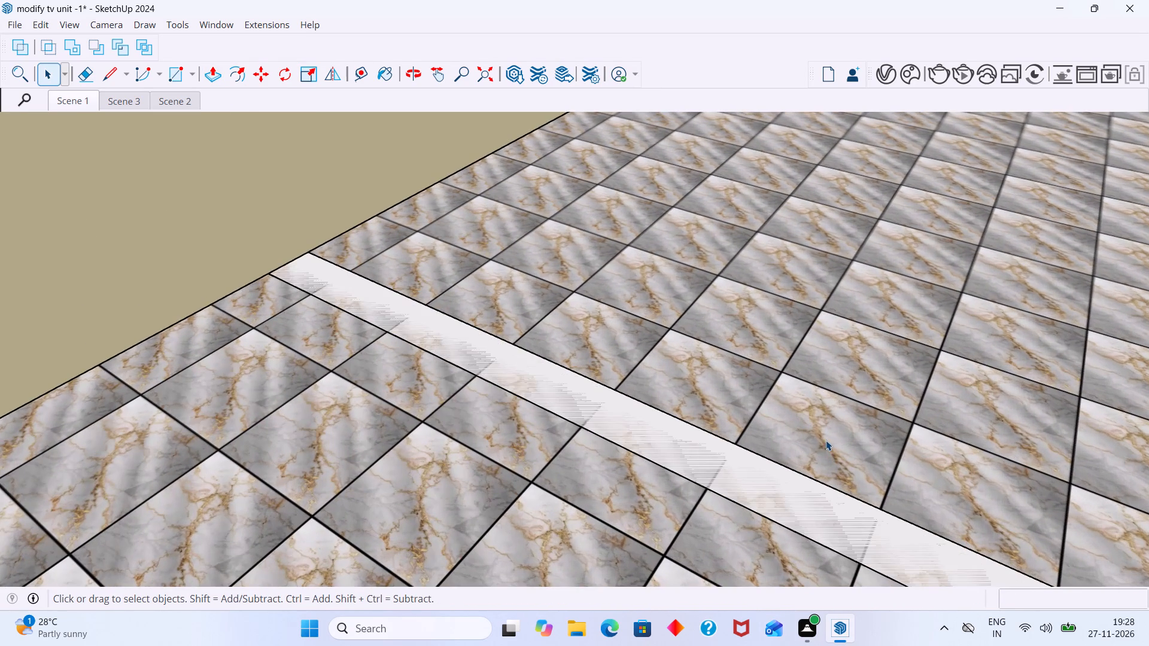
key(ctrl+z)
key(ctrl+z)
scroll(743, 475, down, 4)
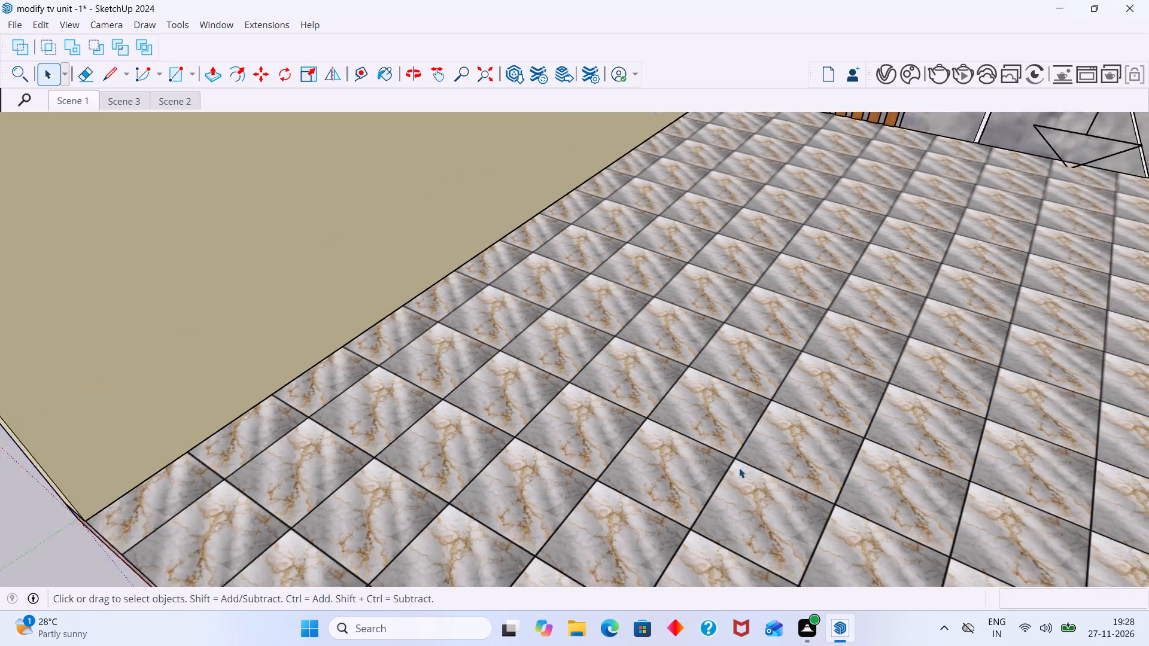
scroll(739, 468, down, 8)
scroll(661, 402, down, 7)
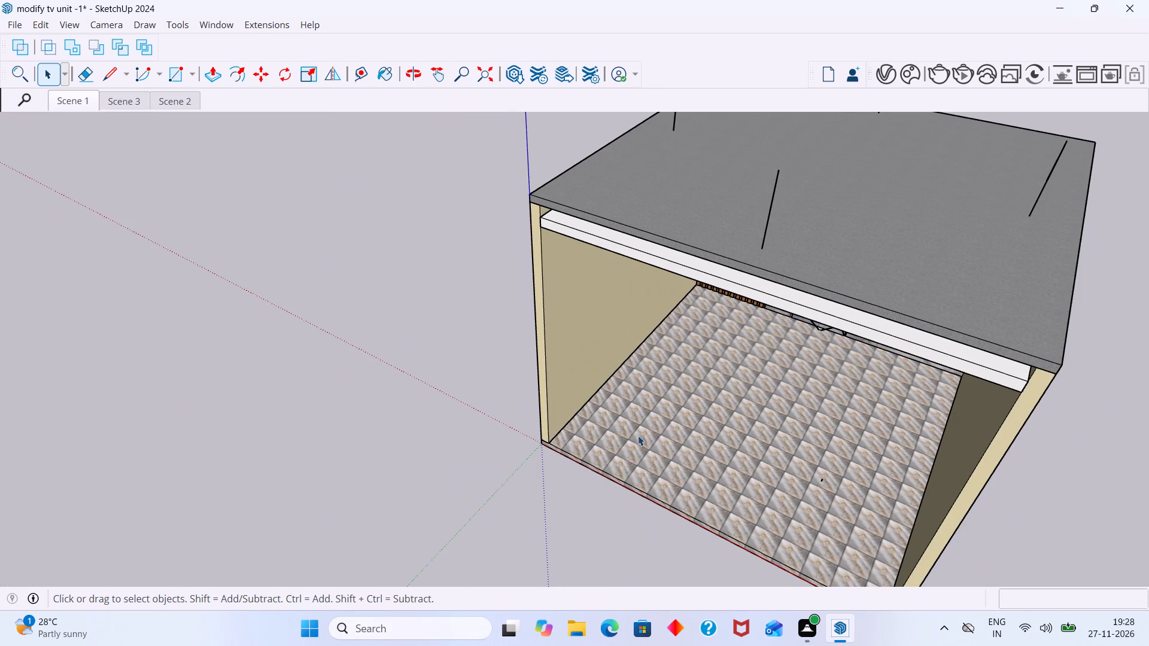
Draw a thin rectangle about 9' 11" by 5 9/16" on the tile floor, starting just off the side wall near the origin.
key(r)
scroll(588, 411, up, 10)
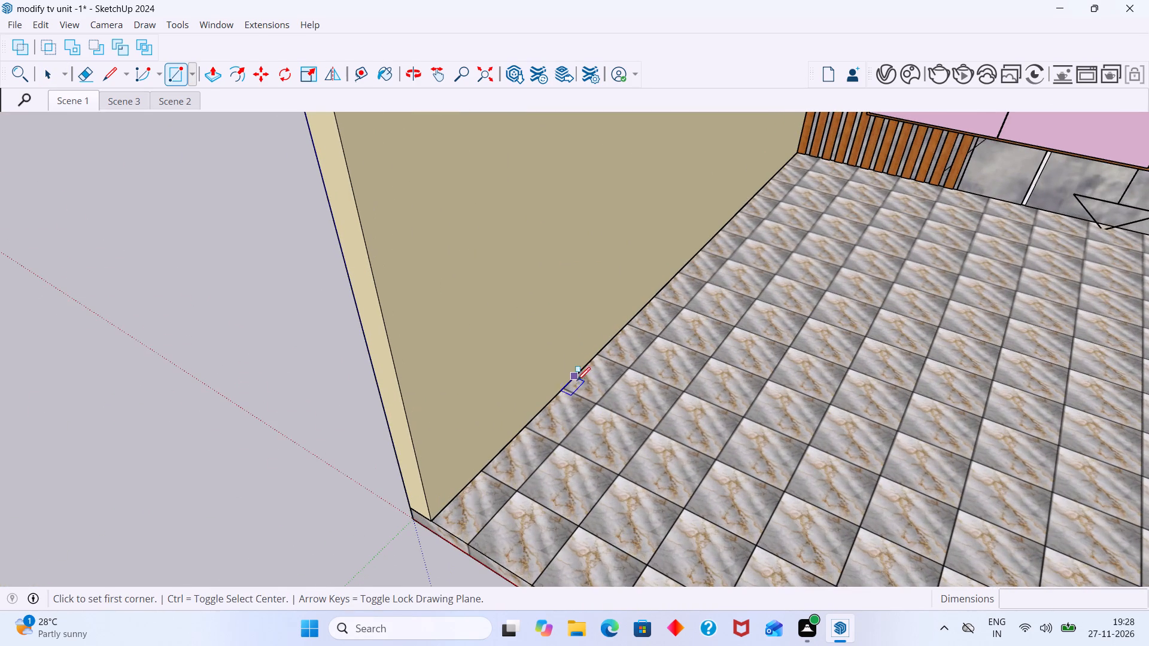
scroll(585, 371, up, 6)
click(603, 380)
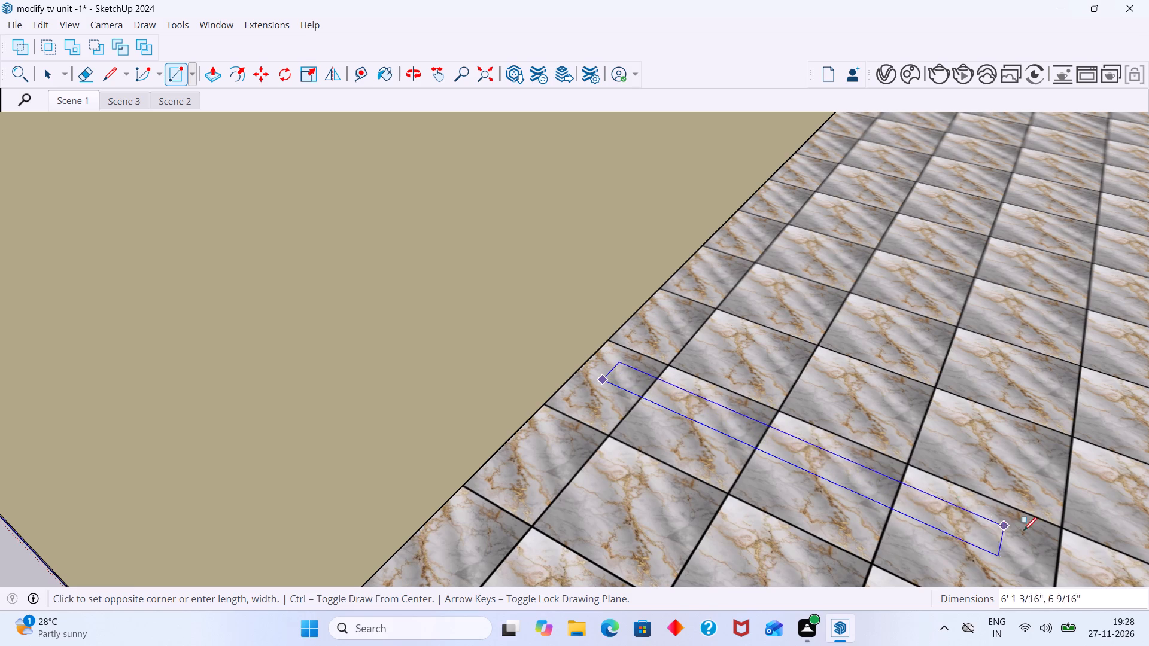
scroll(1042, 532, down, 5)
shift+middle_drag(1005, 510, 864, 410)
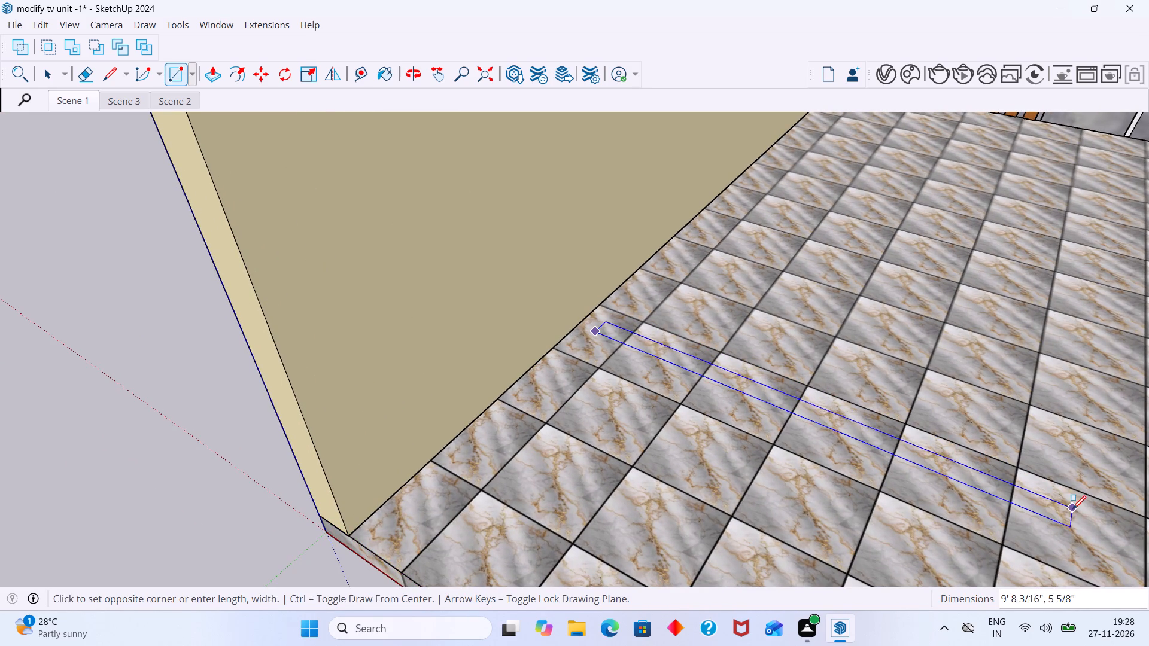
shift+middle_drag(1052, 506, 879, 410)
click(904, 410)
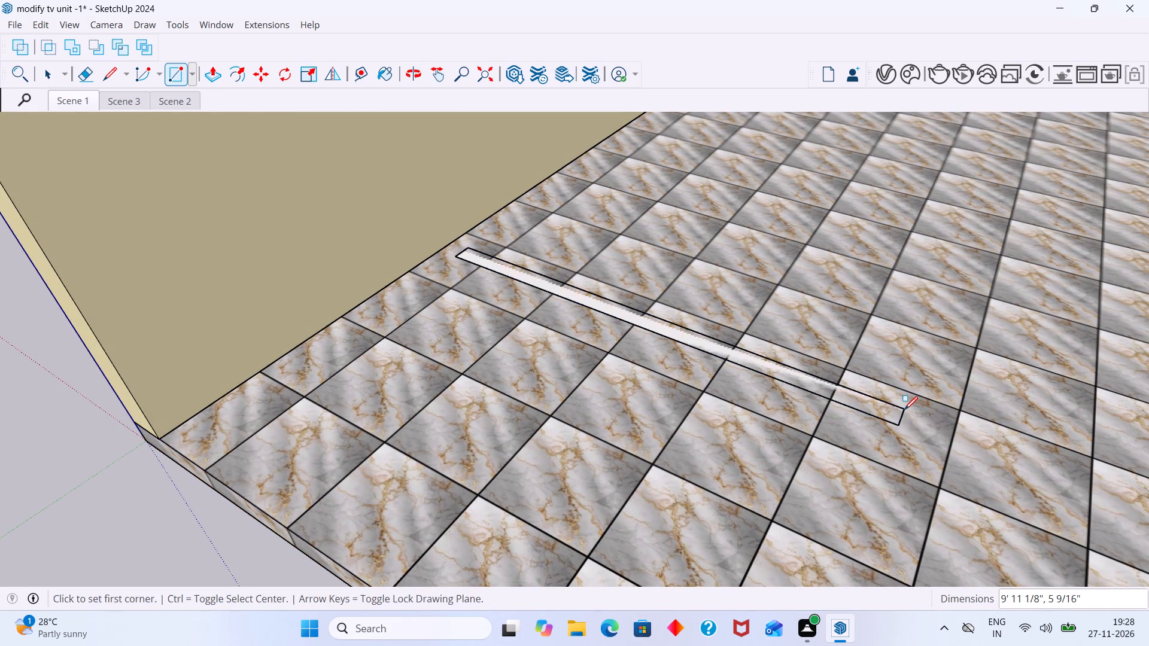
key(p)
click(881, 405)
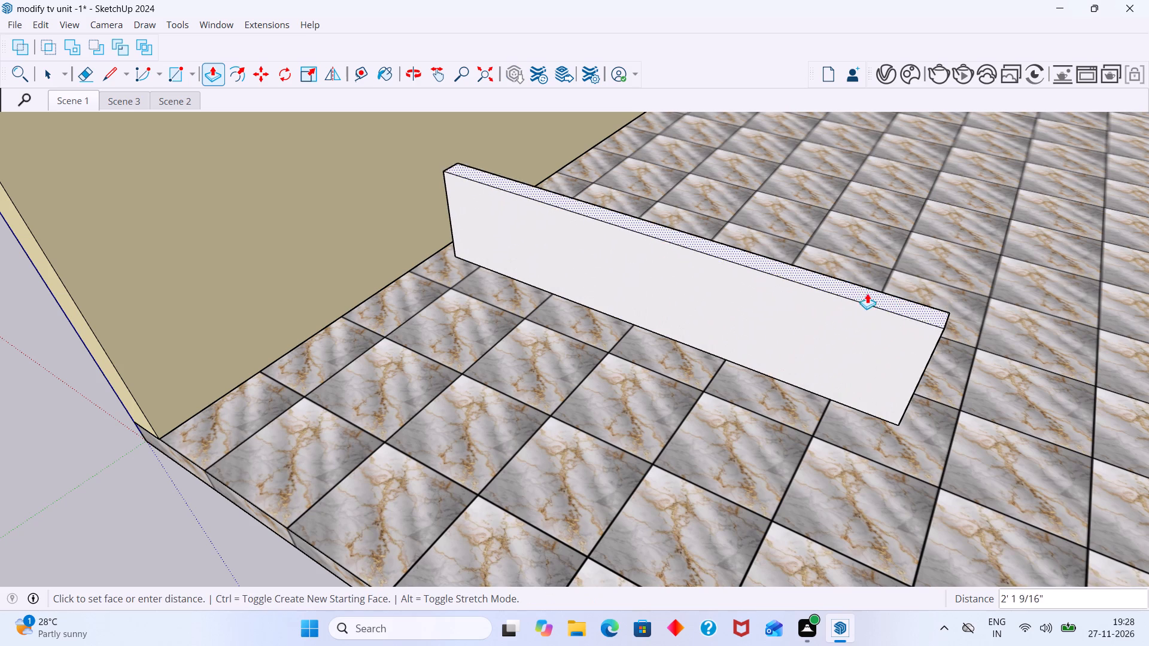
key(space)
Make the thin floor rectangle and its edges a group.
double_click(846, 395)
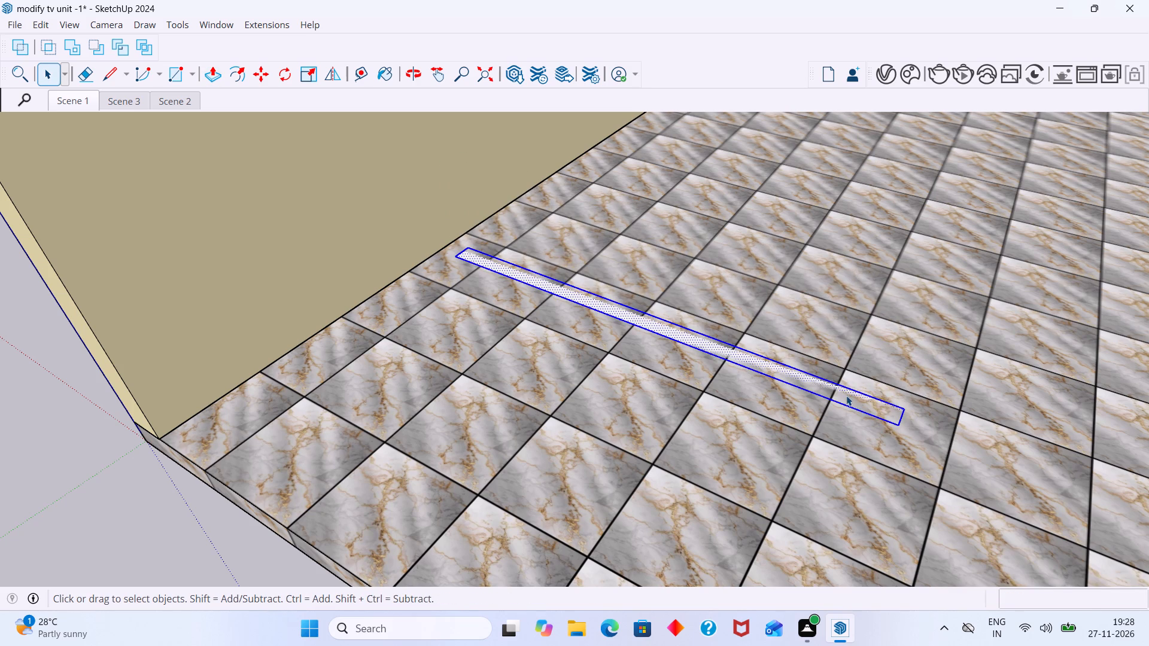
right_click(846, 395)
click(901, 148)
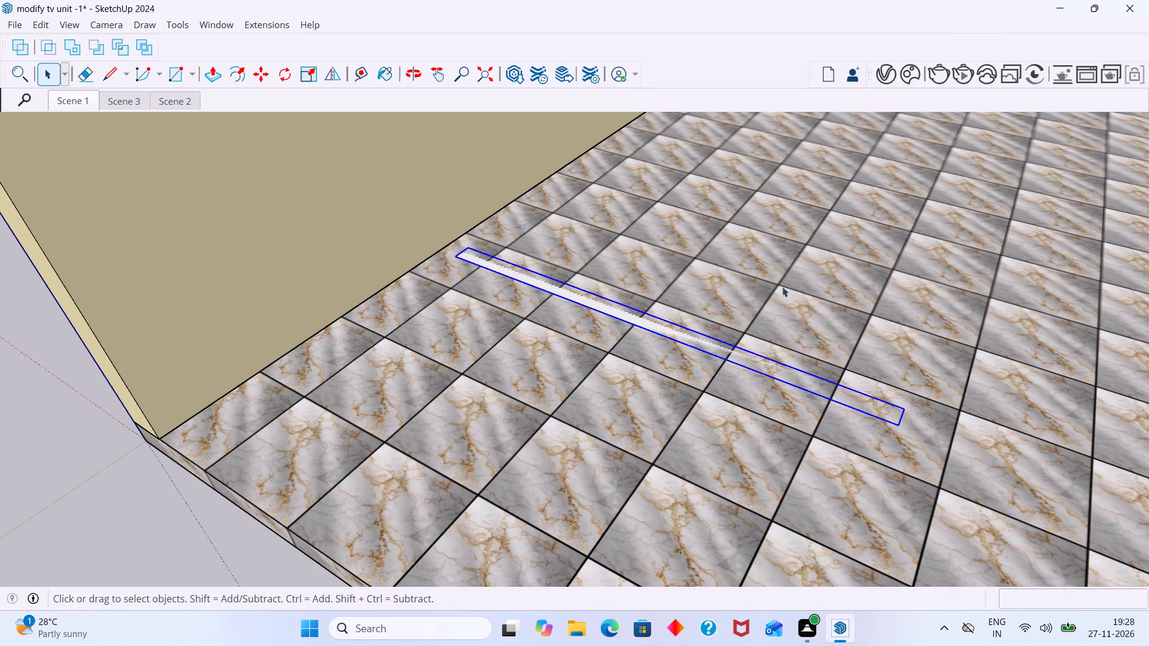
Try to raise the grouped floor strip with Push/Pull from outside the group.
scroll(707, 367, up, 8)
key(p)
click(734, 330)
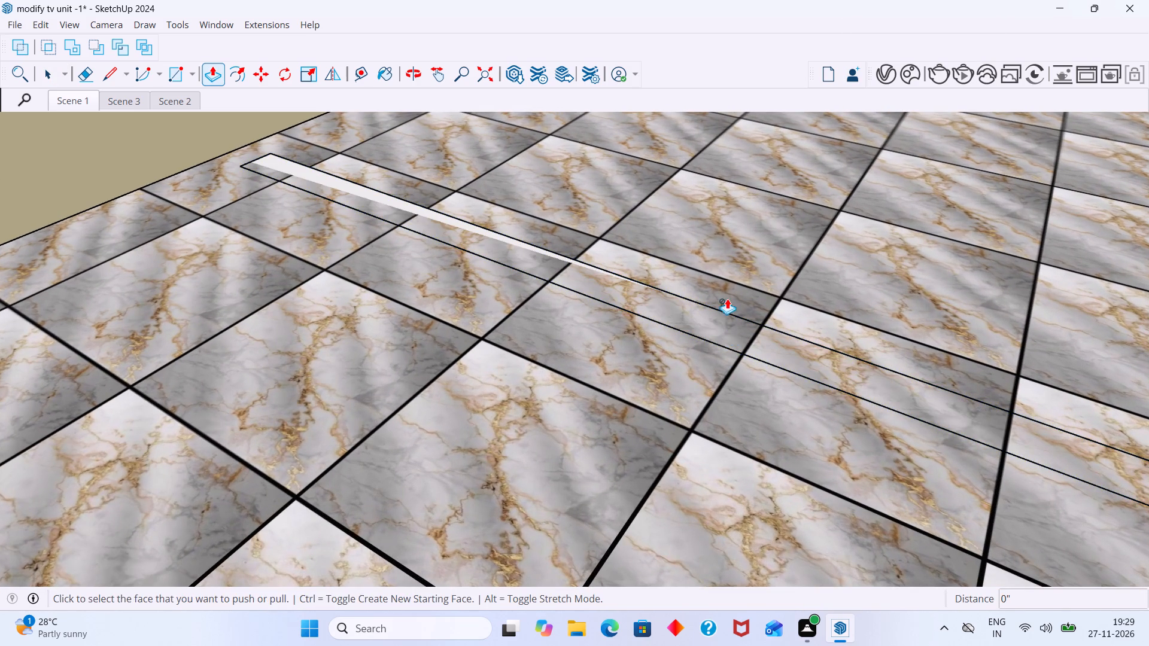
Open the floor strip's group for editing and select its face for Push/Pull.
key(space)
double_click(366, 191)
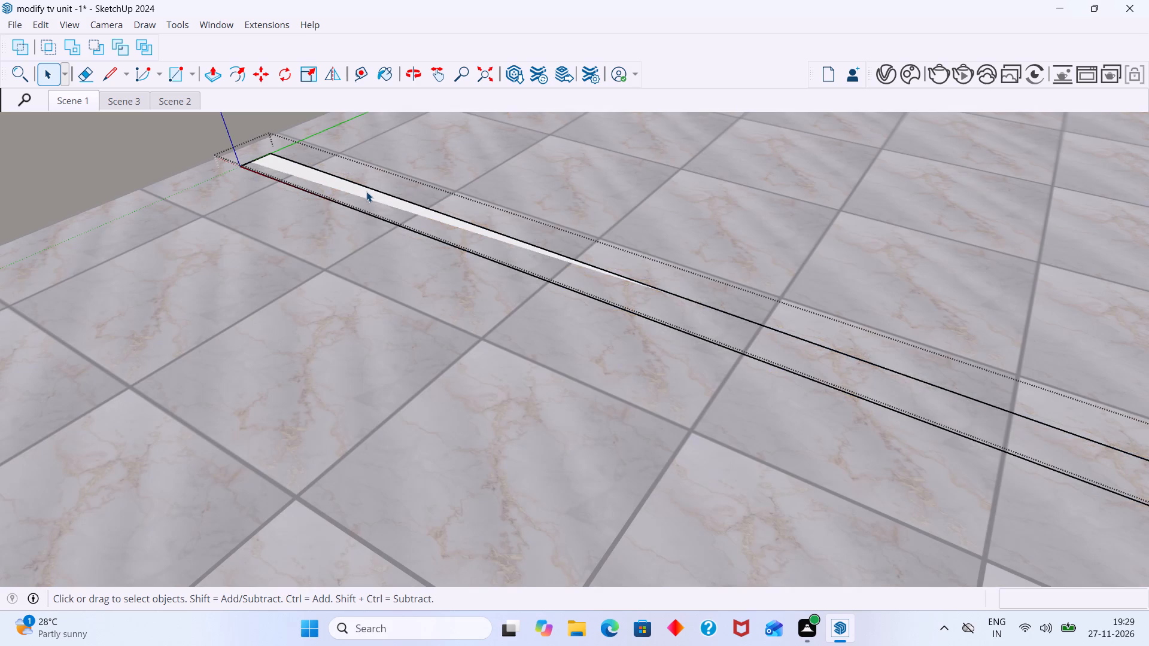
click(387, 203)
key(p)
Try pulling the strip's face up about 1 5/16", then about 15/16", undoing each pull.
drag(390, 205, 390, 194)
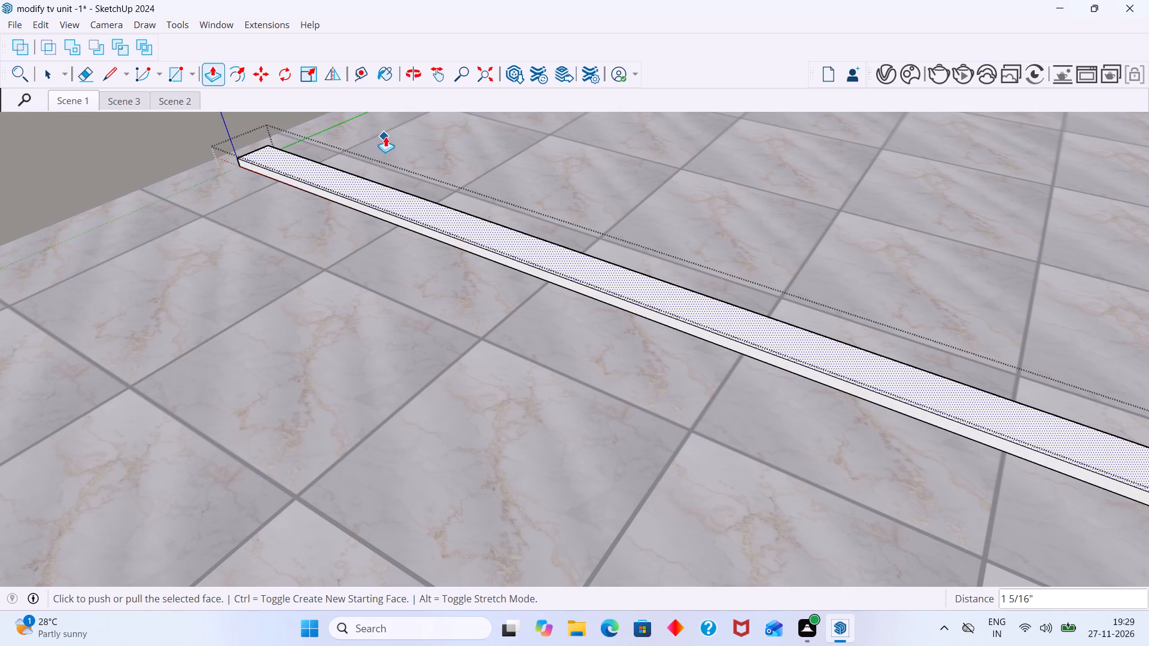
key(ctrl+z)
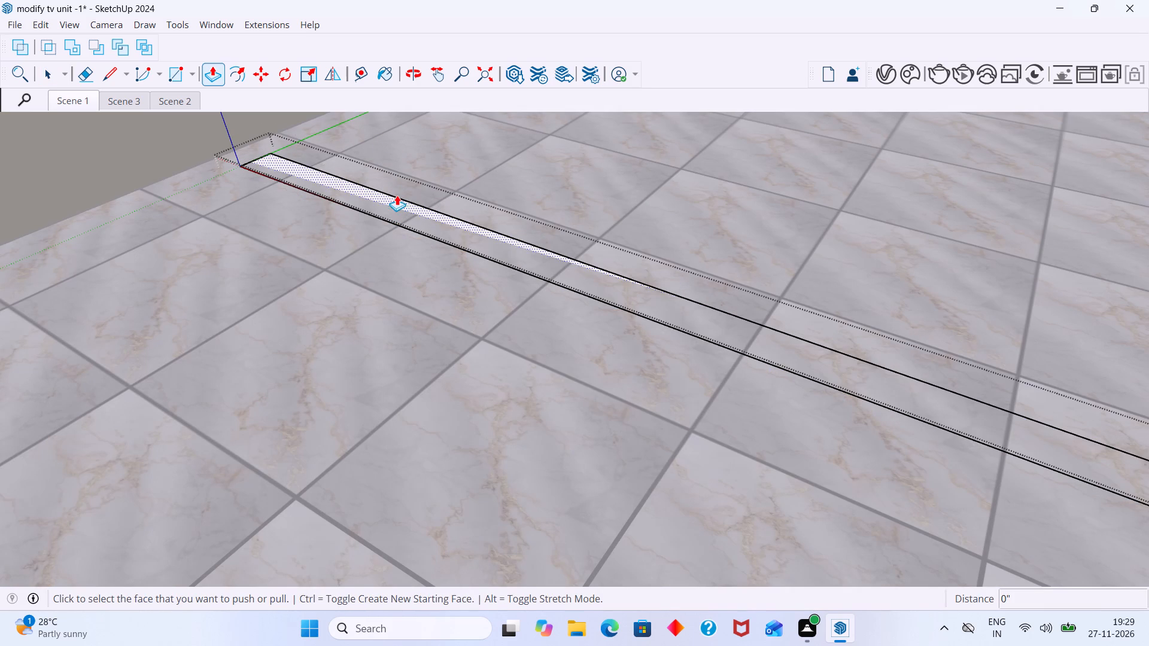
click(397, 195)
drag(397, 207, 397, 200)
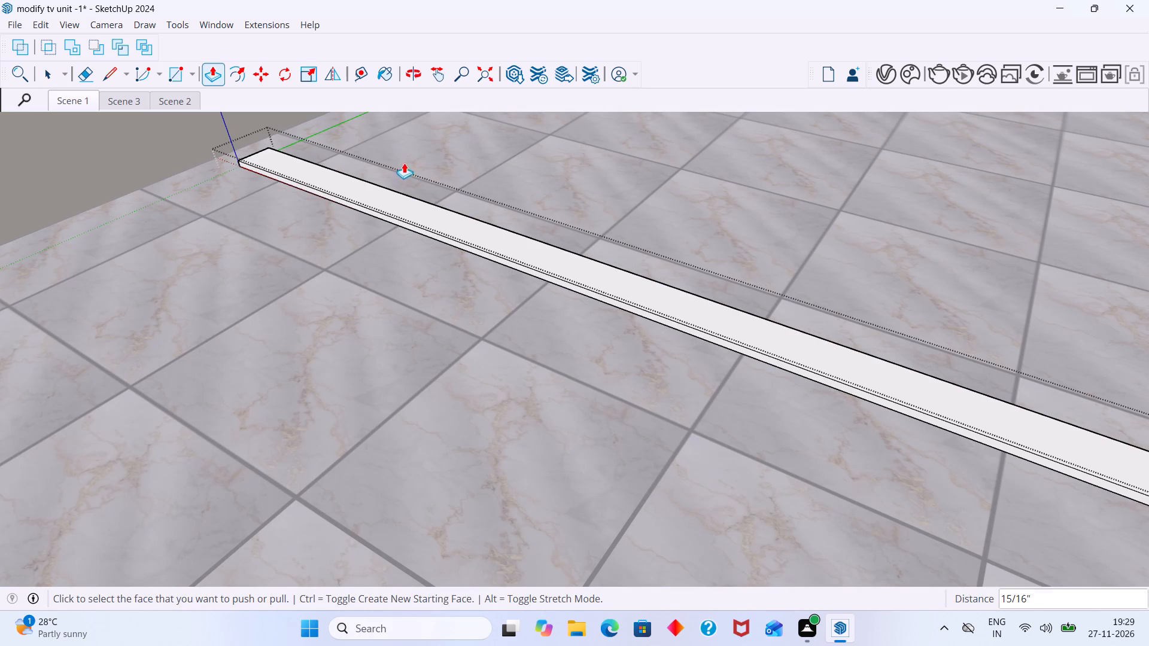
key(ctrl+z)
Pull the strip's face up into a tall partition wall below the ceiling and leave the group.
click(560, 266)
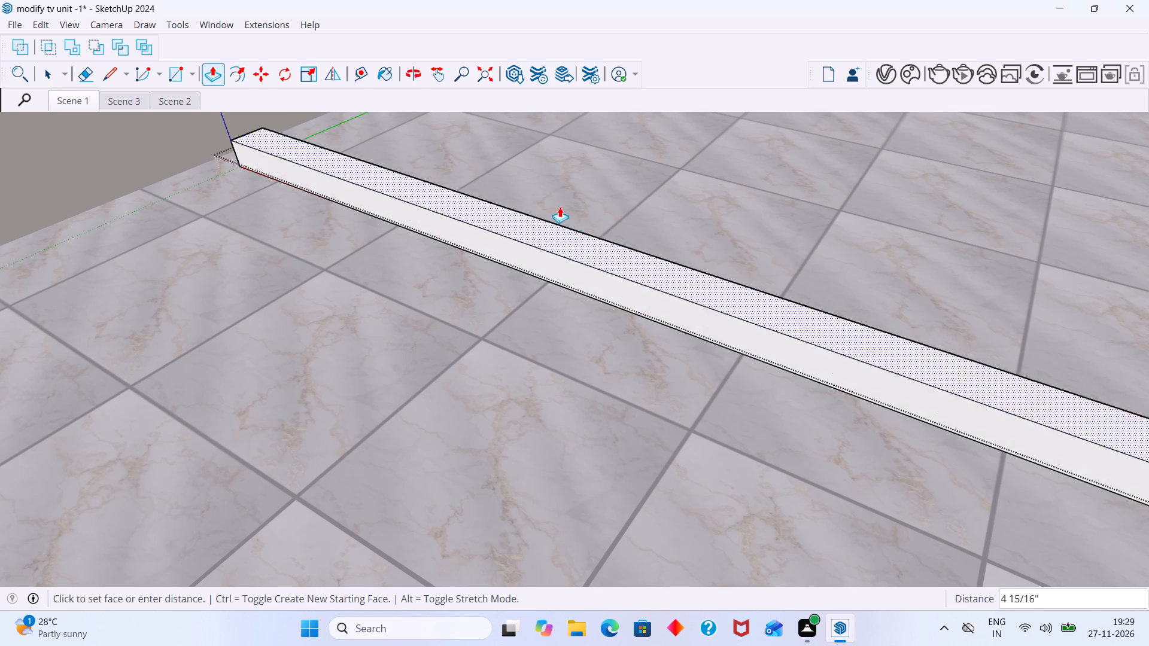
scroll(554, 165, down, 18)
shift+middle_drag(579, 177, 586, 251)
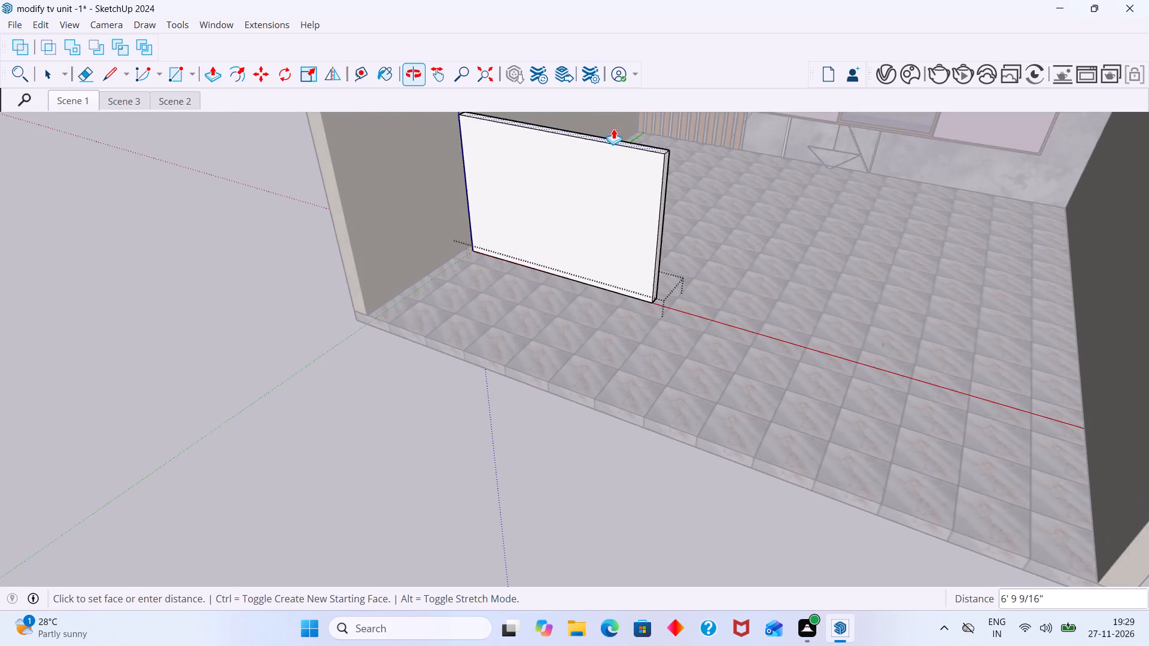
scroll(613, 127, down, 9)
shift+middle_drag(619, 122, 597, 336)
scroll(575, 372, up, 5)
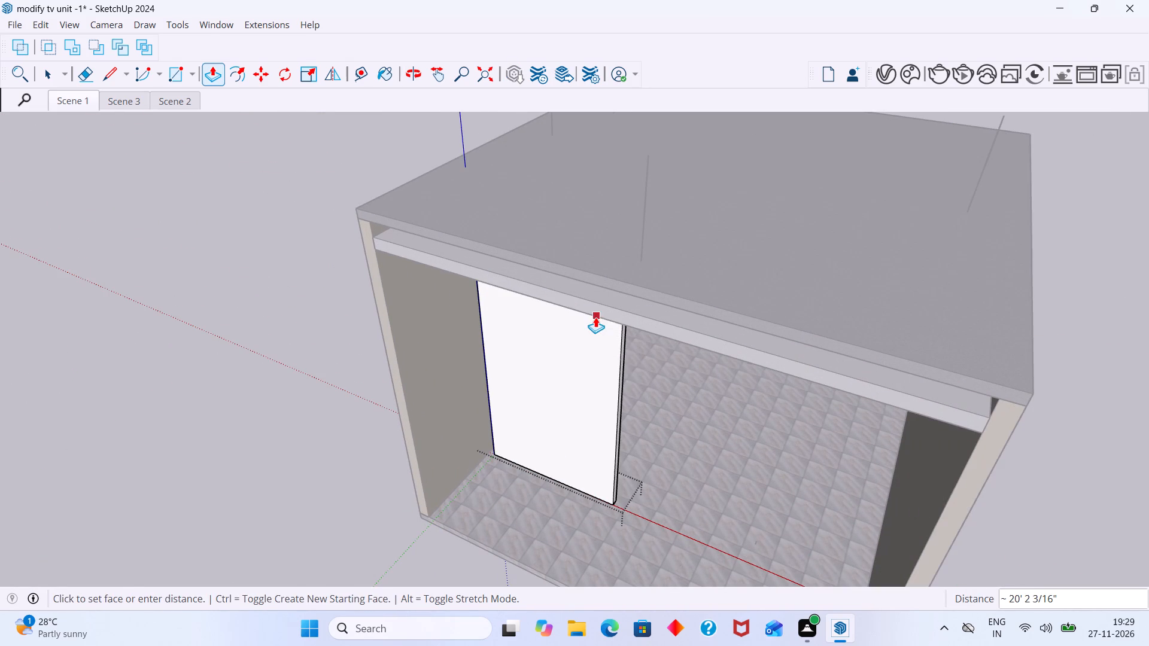
click(596, 324)
key(space)
scroll(653, 323, down, 2)
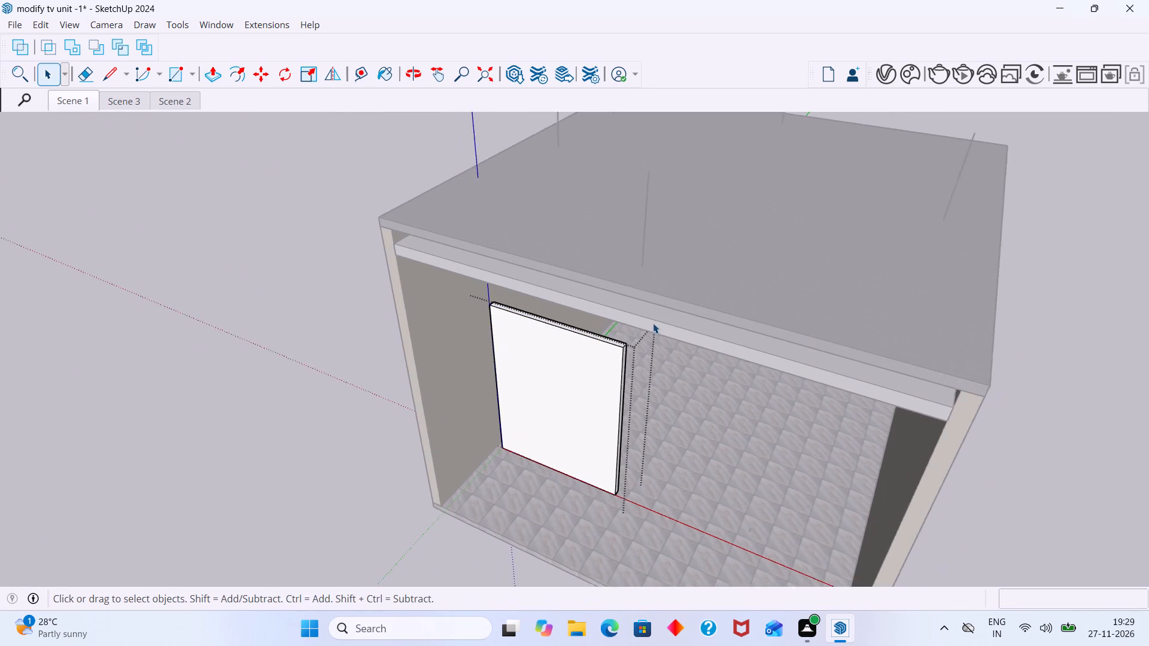
shift+middle_drag(616, 292, 490, 209)
click(959, 266)
Inside the wall's group, extend the wall's free end face across the room by about 7' 3 3/4" and leave the group.
scroll(588, 346, up, 3)
middle_drag(480, 382, 437, 390)
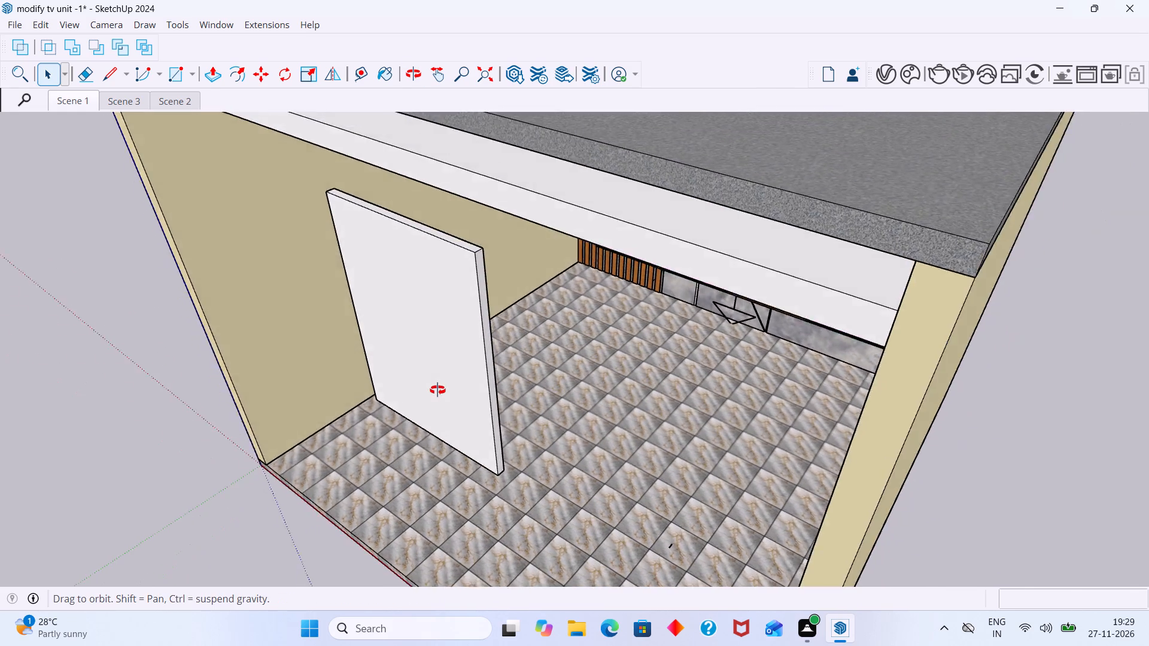
middle_drag(437, 390, 440, 386)
scroll(437, 390, up, 1)
scroll(489, 367, up, 13)
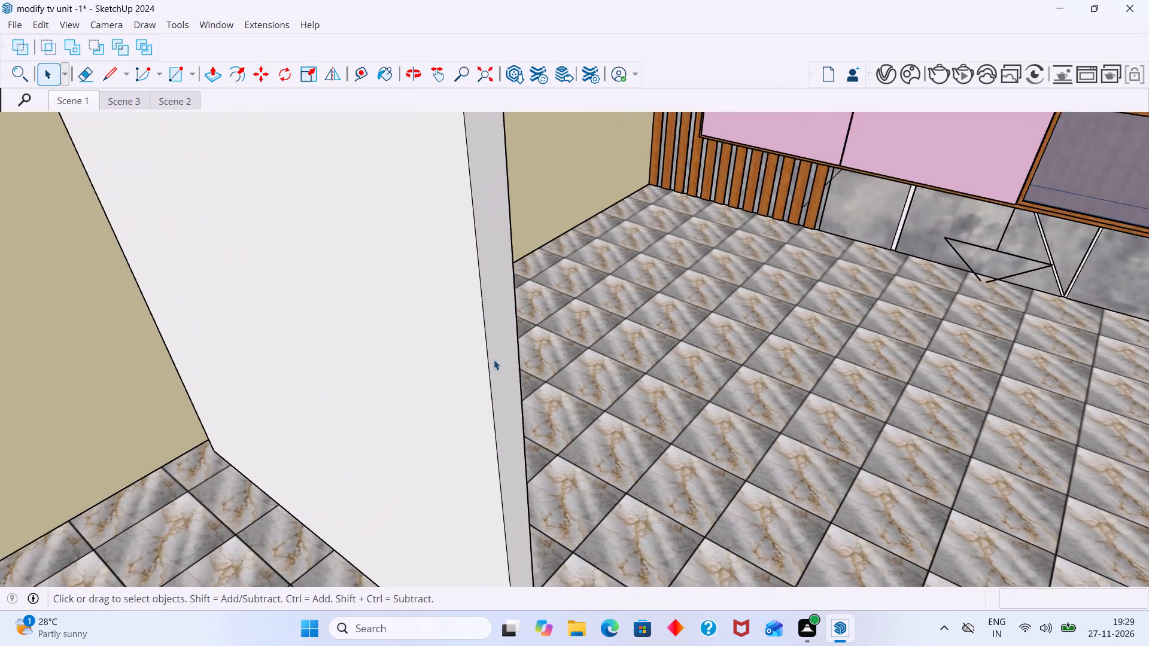
scroll(494, 359, up, 2)
click(496, 356)
click(498, 355)
click(502, 353)
triple_click(503, 358)
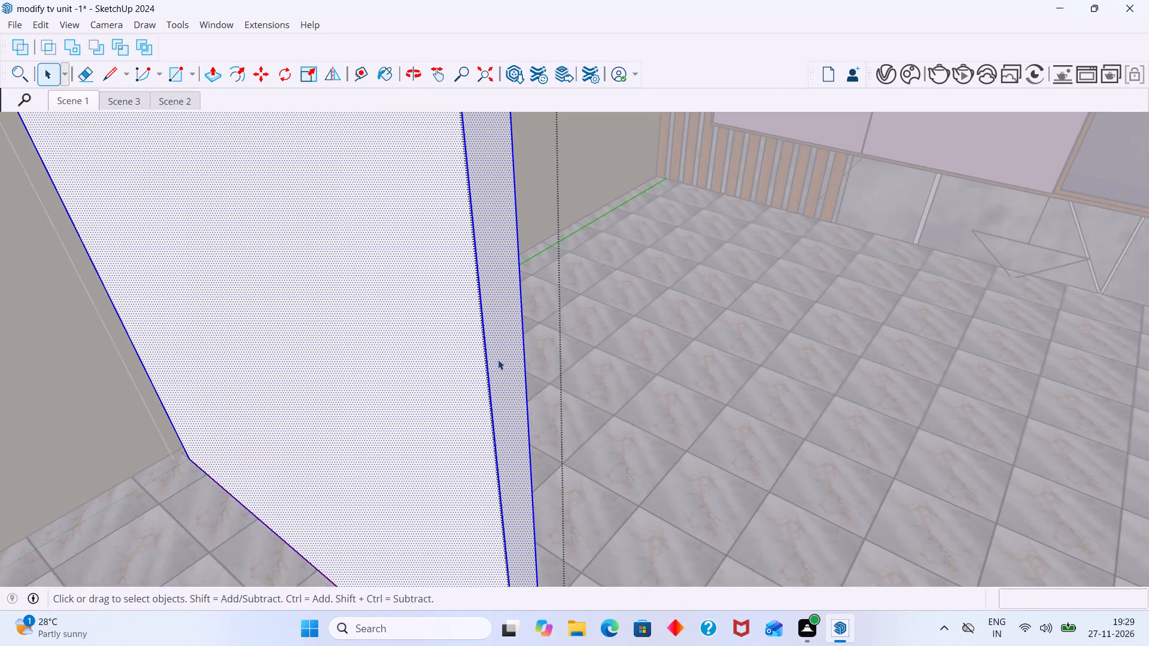
scroll(495, 361, up, 2)
click(501, 359)
key(p)
click(495, 357)
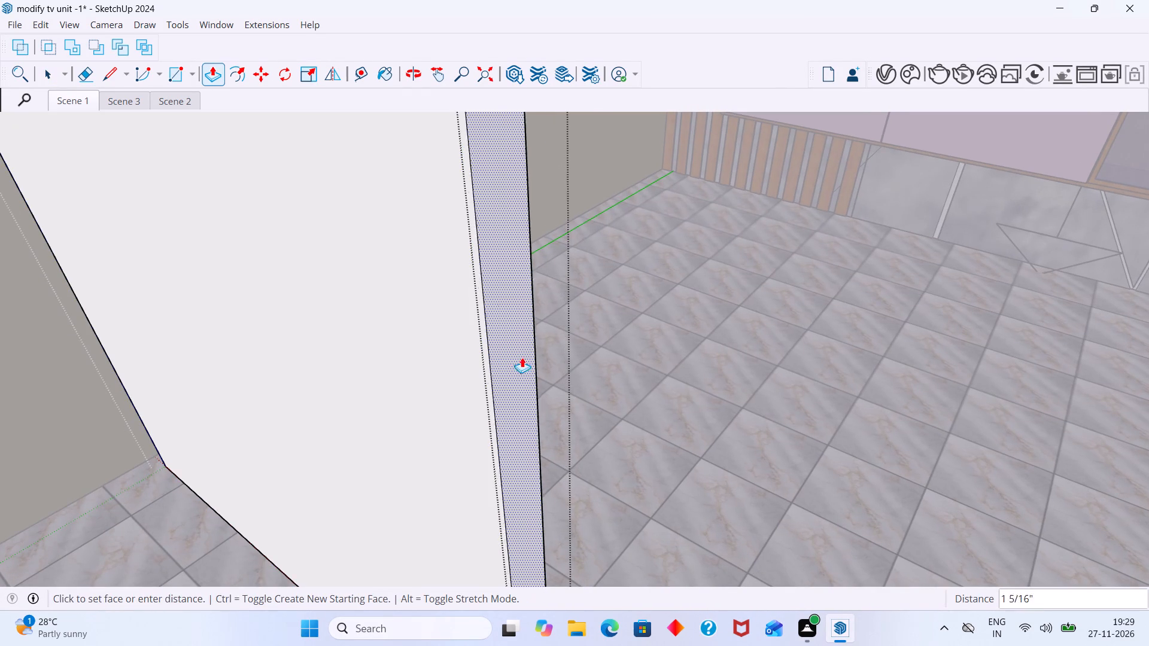
scroll(580, 368, down, 13)
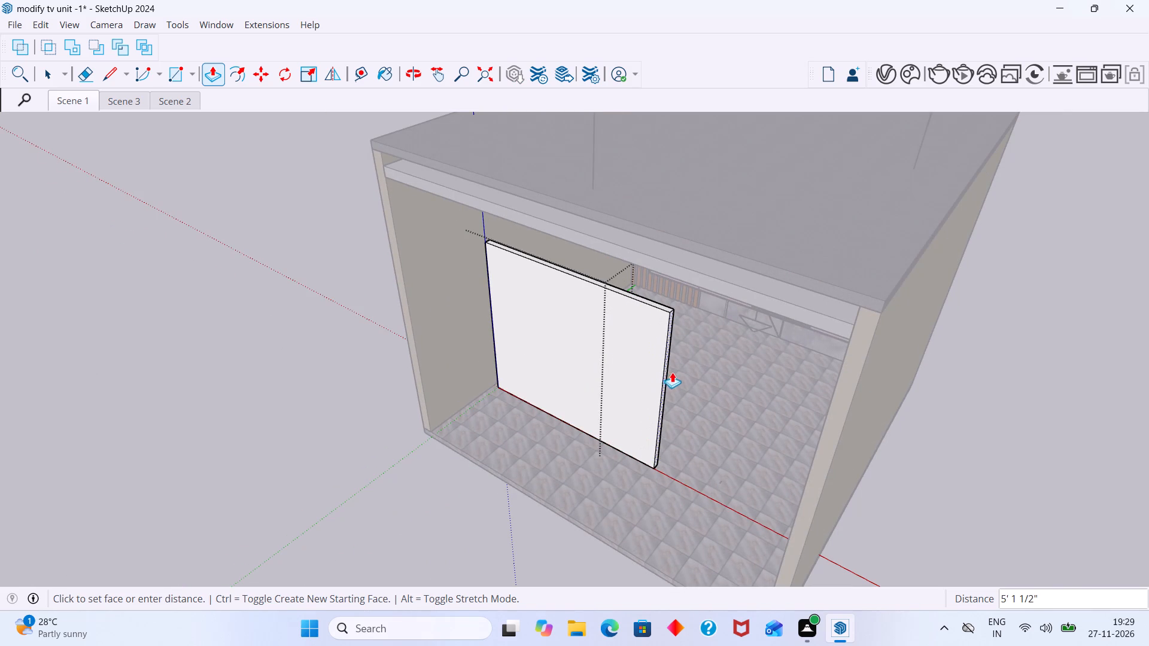
click(701, 382)
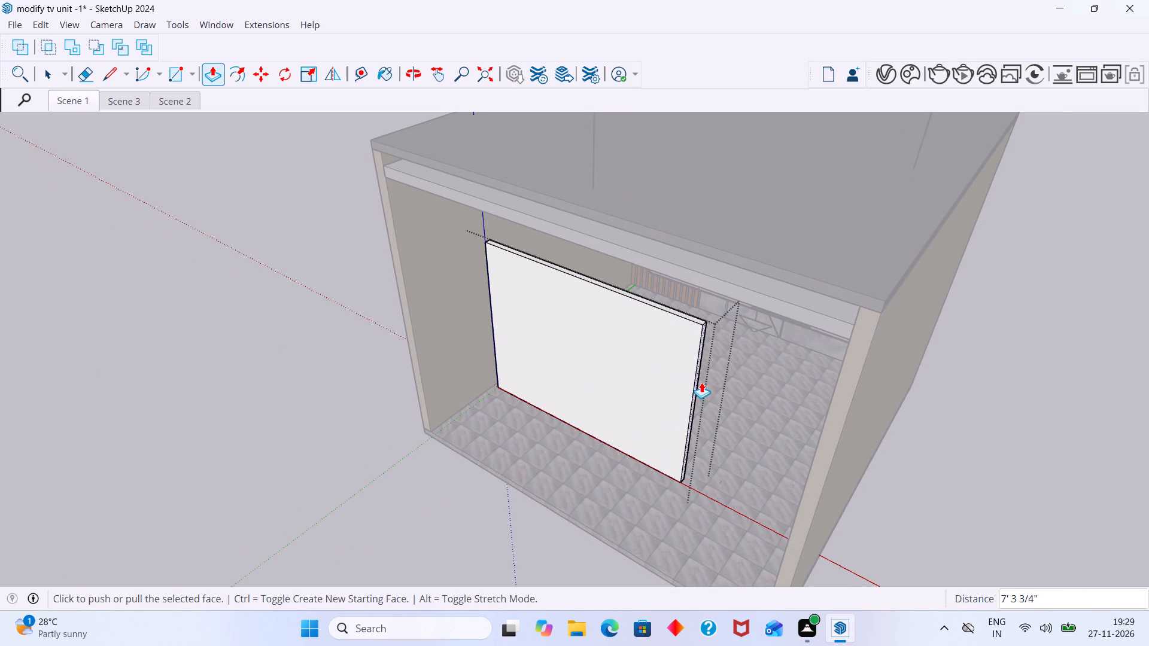
key(space)
click(1002, 331)
Apply the V-Ray material Glass Structured Pyramids 30cm to the partition wall group.
scroll(497, 393, down, 1)
middle_drag(484, 388, 580, 358)
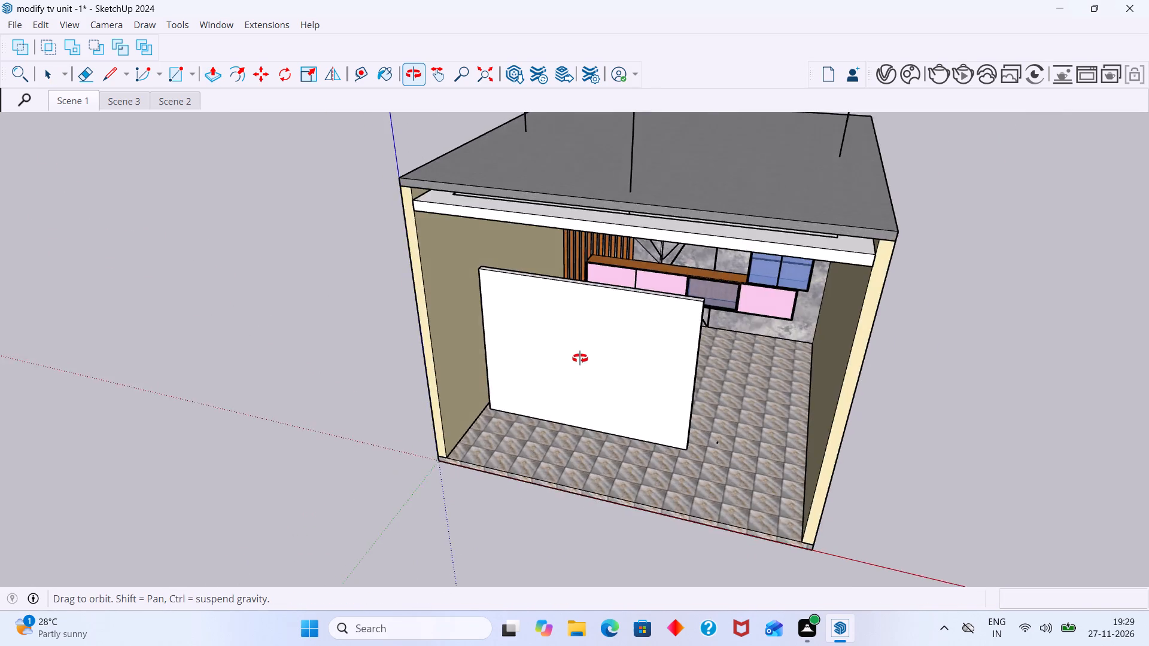
middle_drag(580, 358, 468, 339)
scroll(545, 346, up, 4)
scroll(566, 348, down, 7)
scroll(616, 351, up, 2)
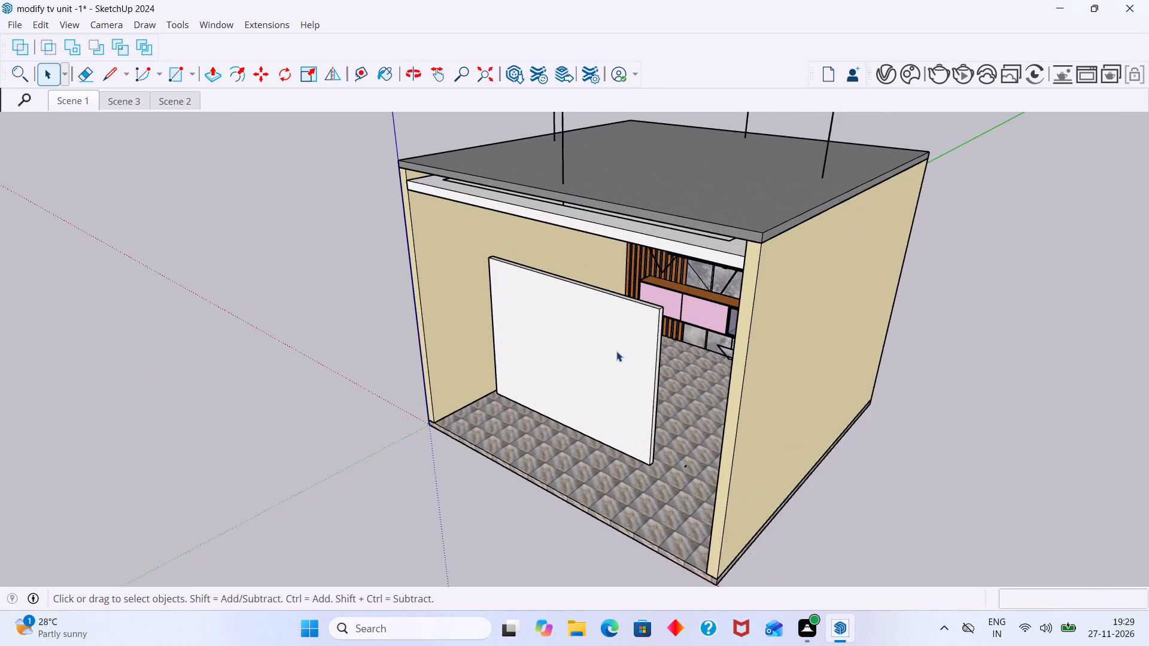
scroll(616, 351, up, 1)
click(616, 351)
click(879, 79)
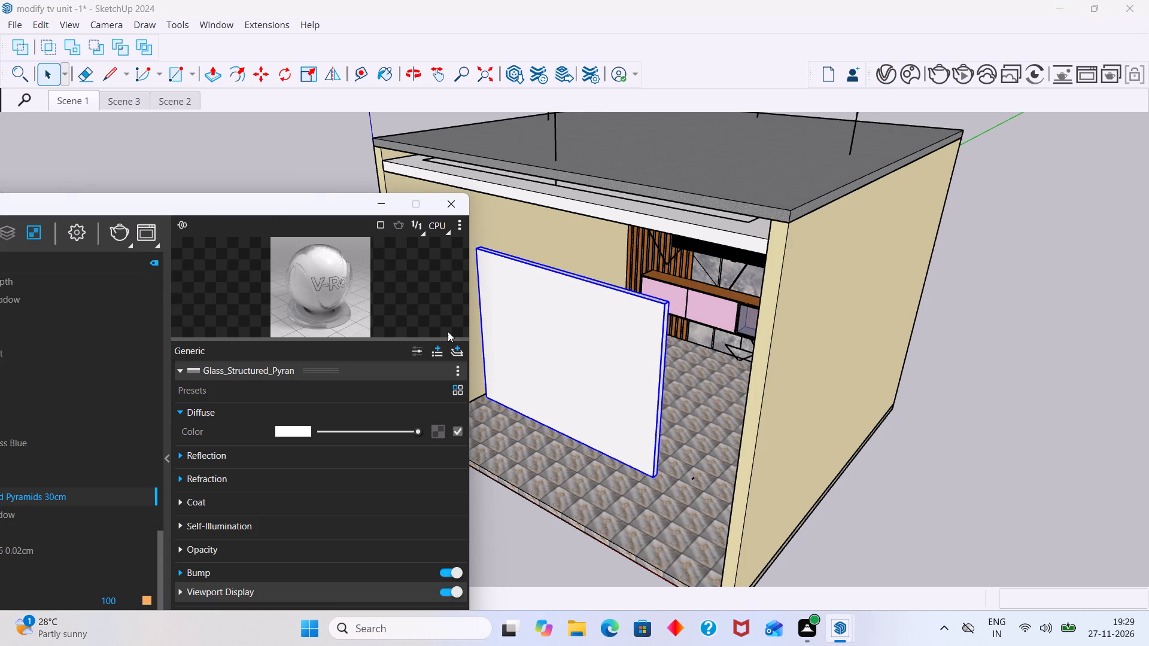
drag(276, 214, 364, 181)
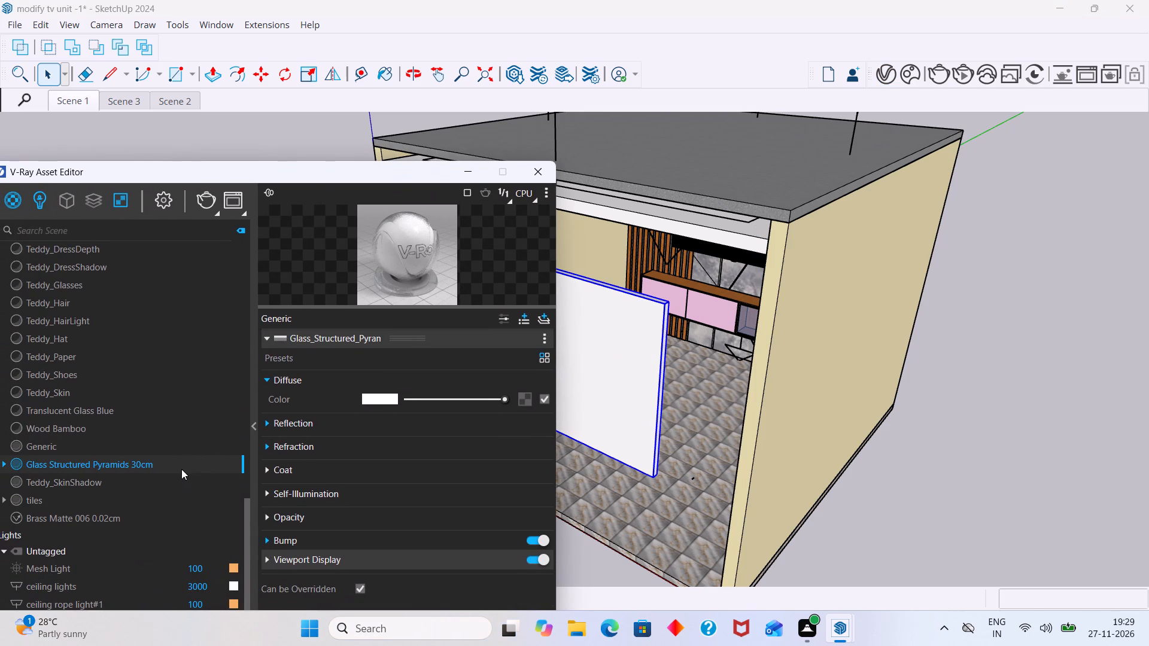
right_click(175, 462)
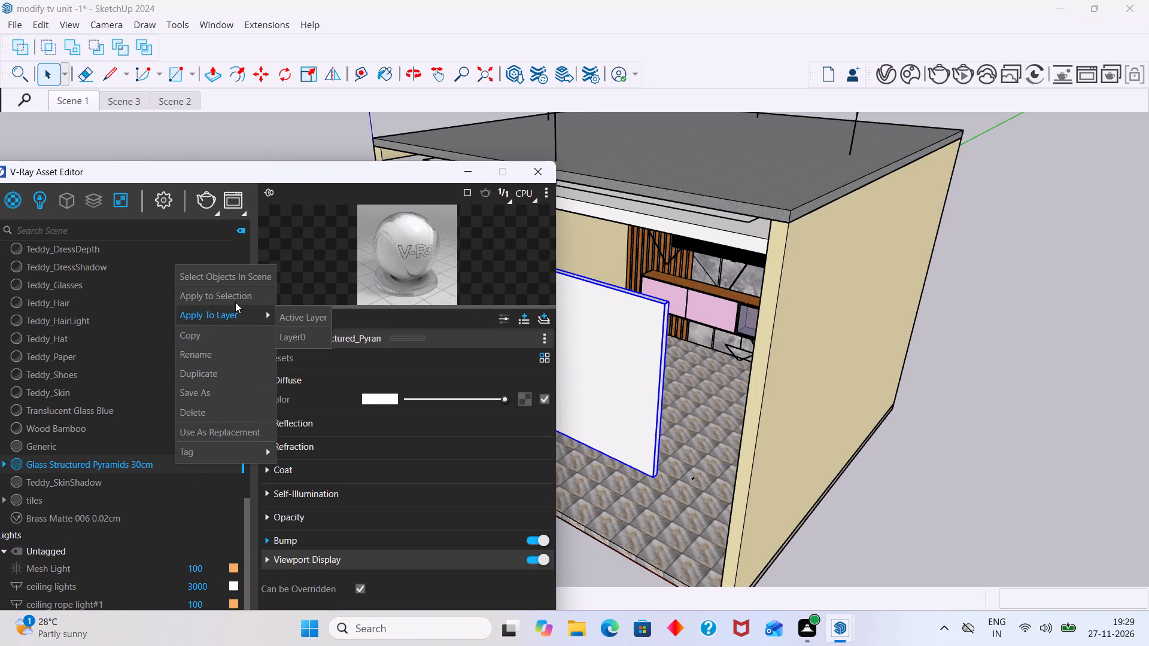
click(236, 300)
Examine the glass material's Diffuse, Reflection, Refraction, Opacity and Bump settings, then close the V-Ray Asset Editor.
drag(395, 176, 331, 176)
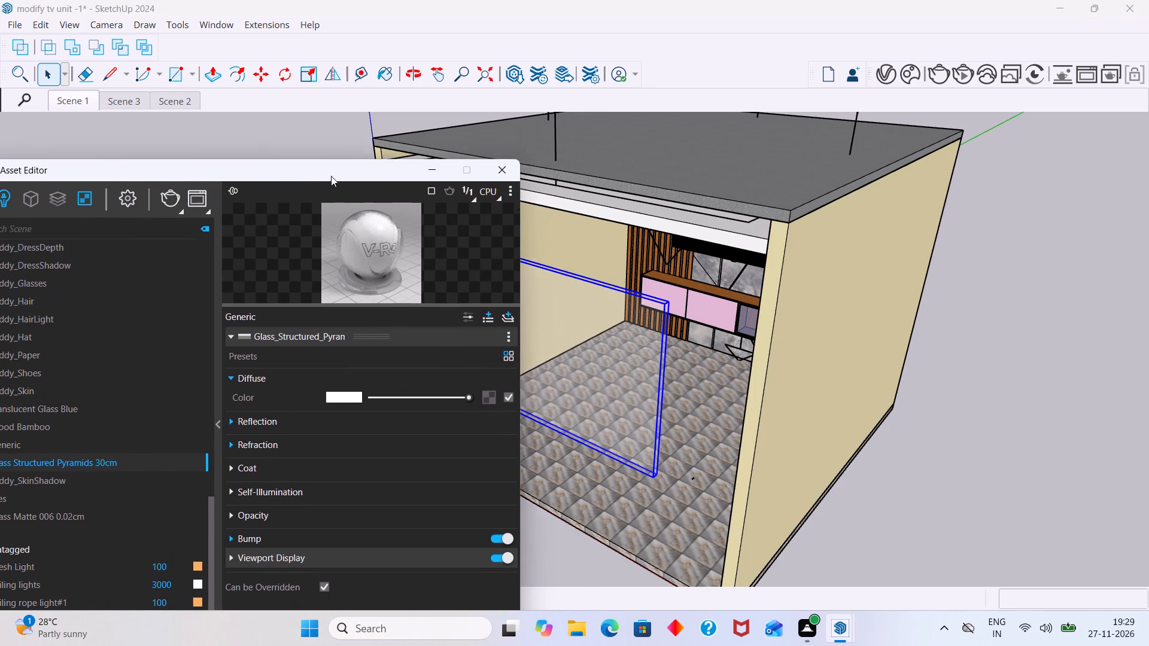
drag(331, 176, 277, 187)
click(205, 434)
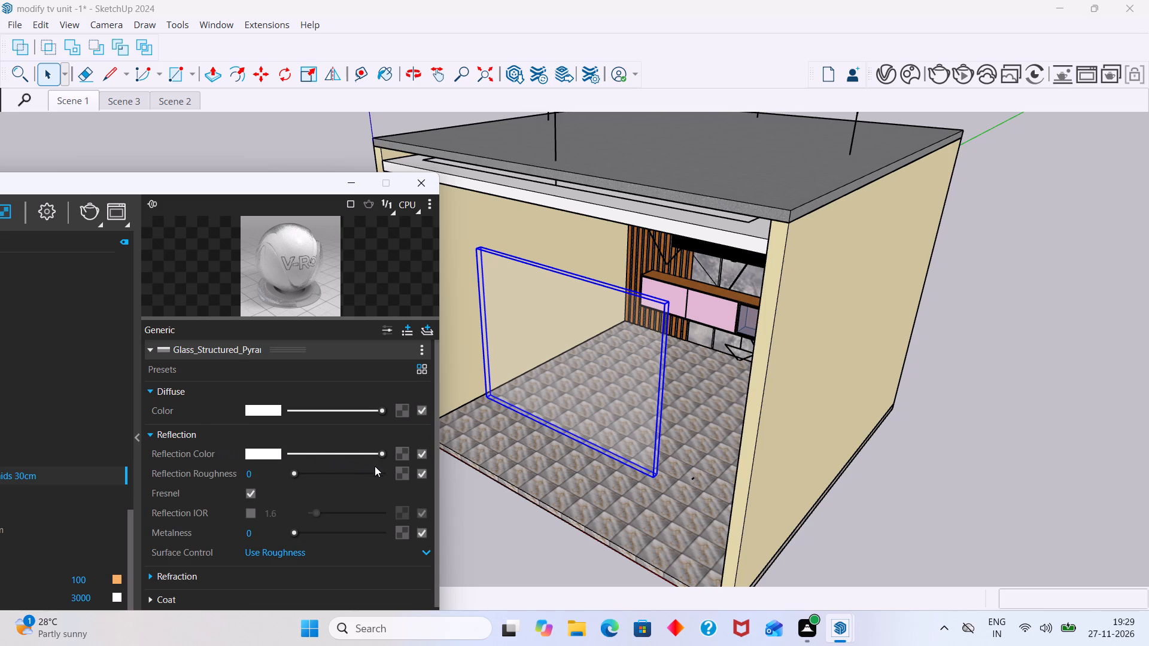
drag(269, 184, 257, 147)
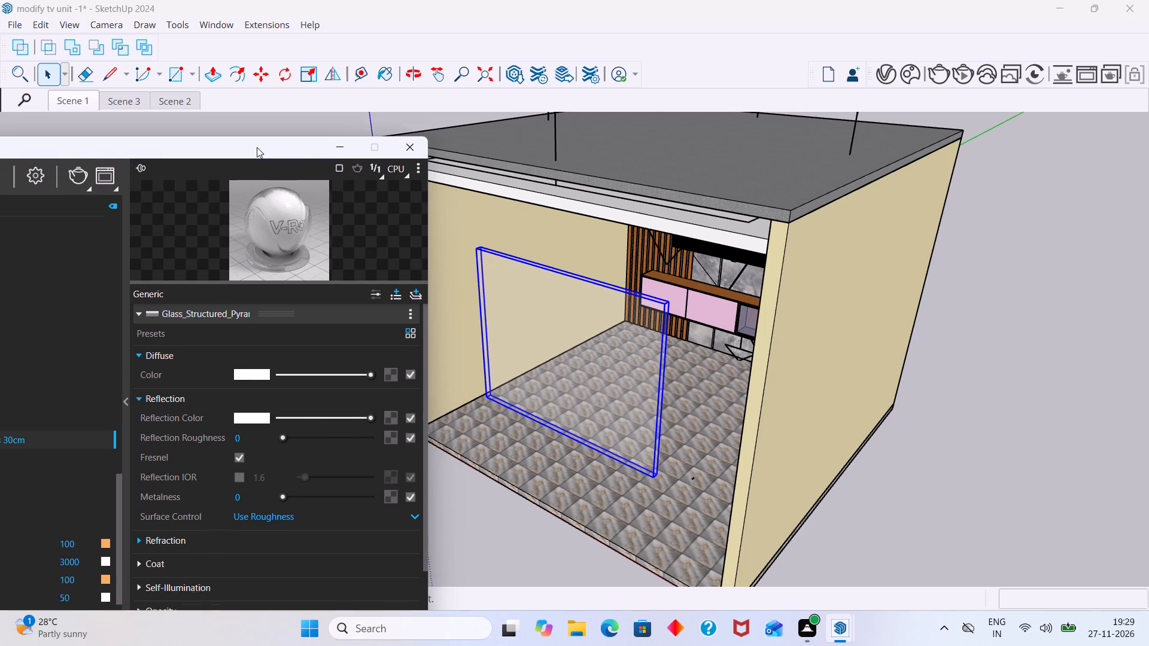
drag(257, 147, 253, 136)
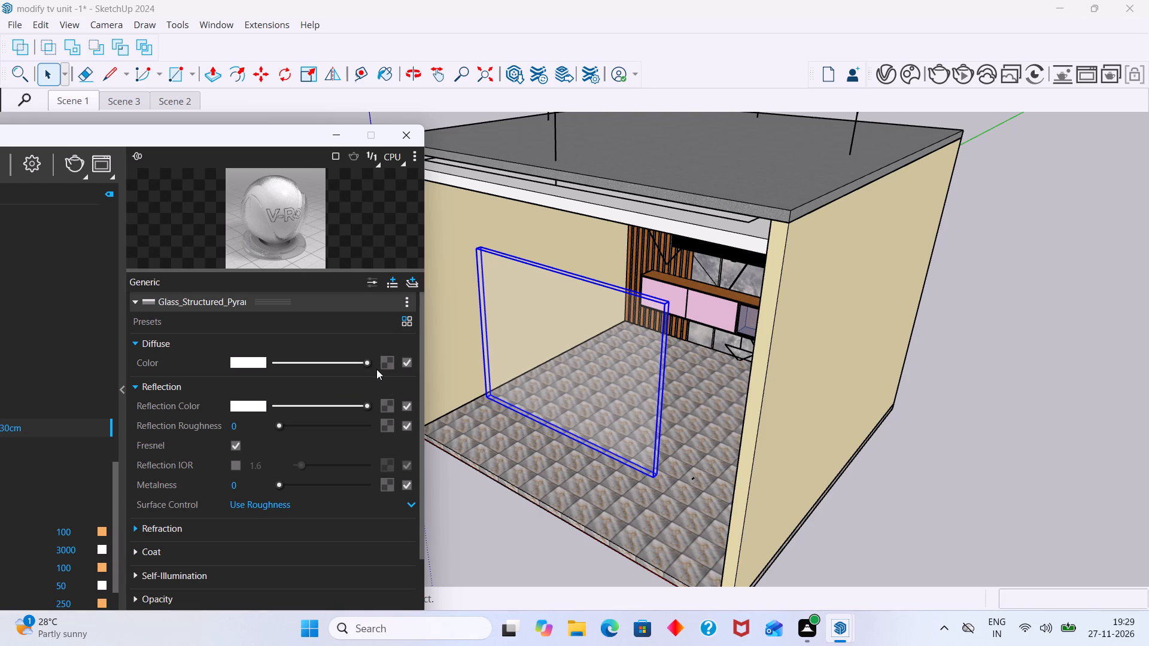
drag(215, 136, 239, 83)
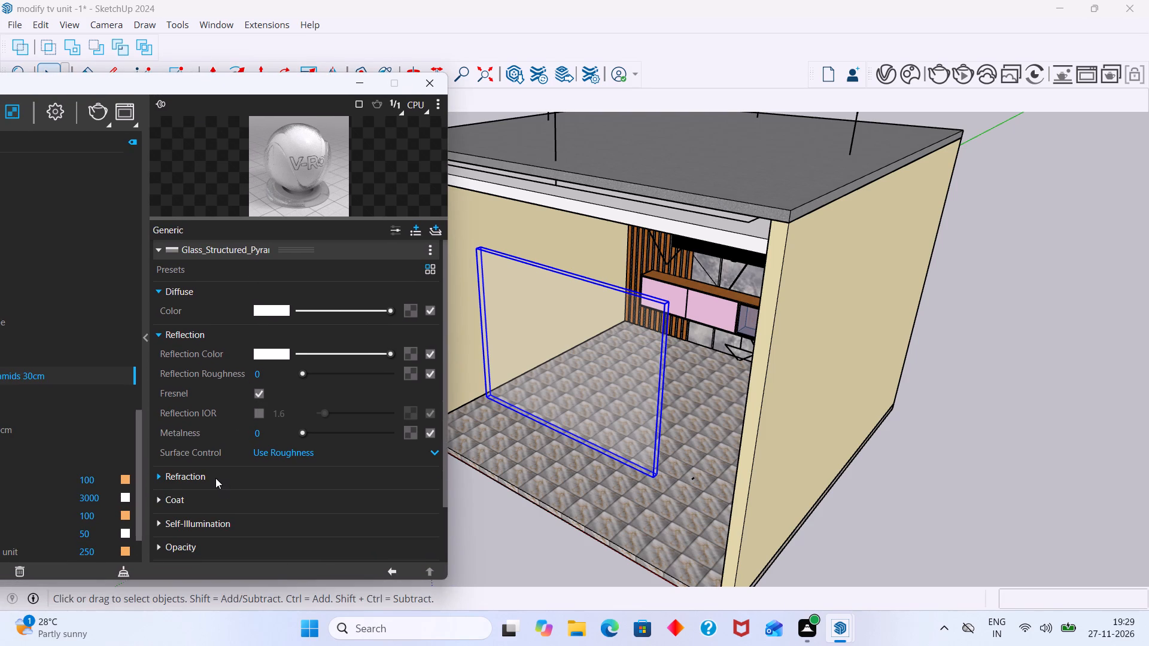
click(215, 478)
click(215, 478)
click(227, 483)
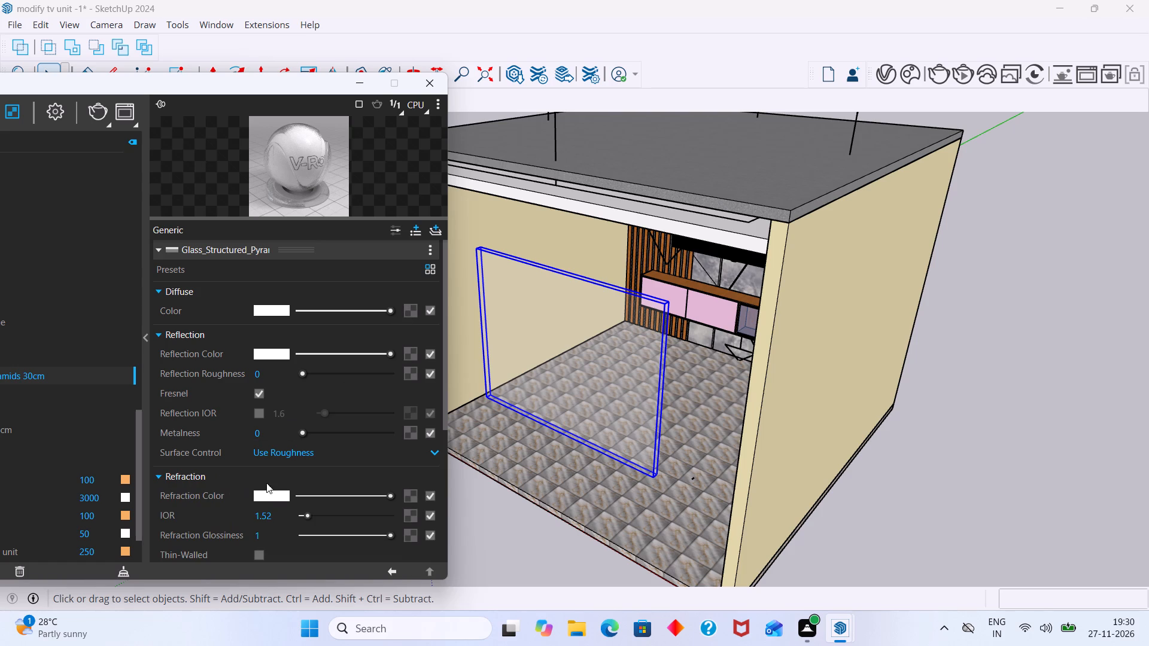
drag(232, 89, 248, 31)
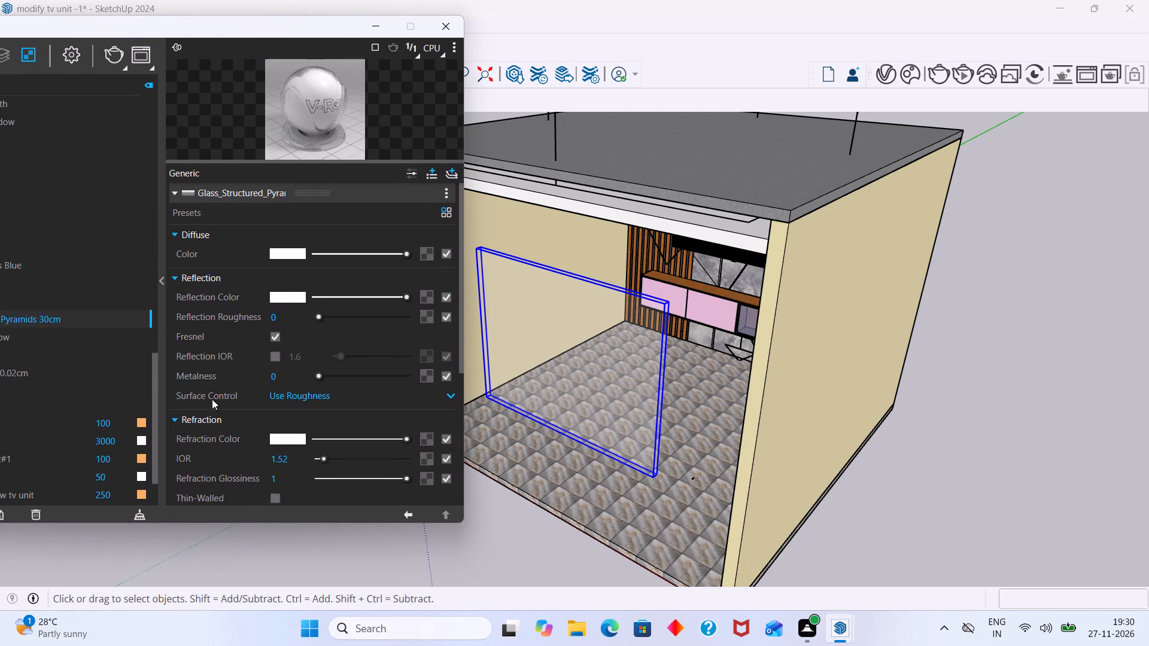
scroll(226, 443, down, 2)
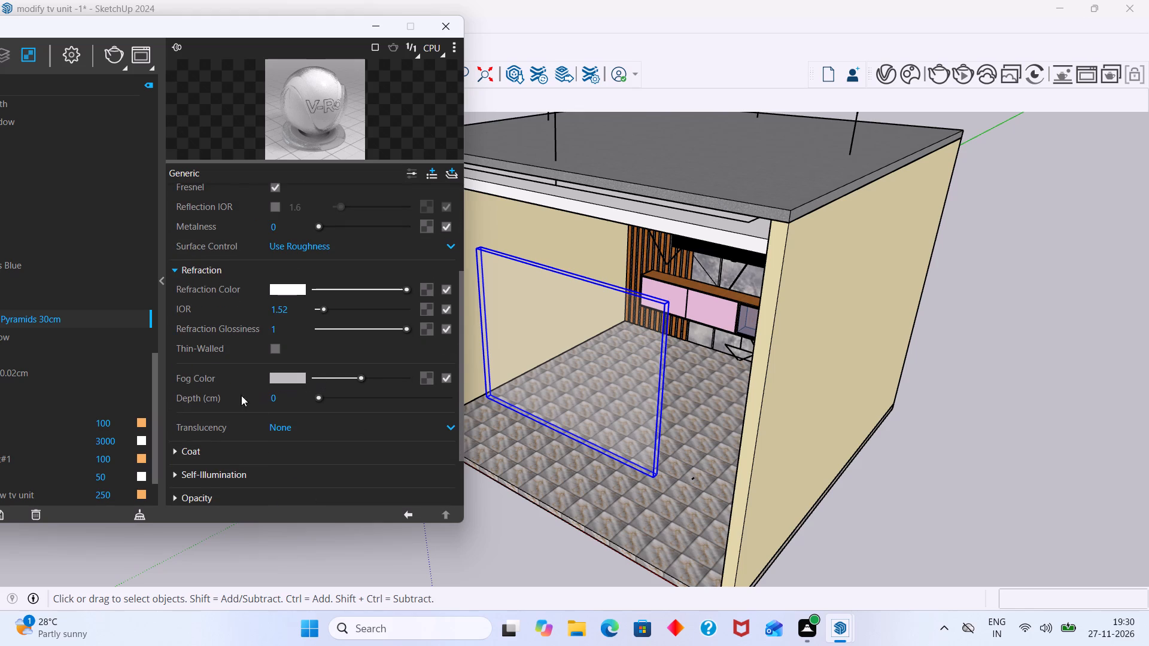
scroll(232, 400, down, 3)
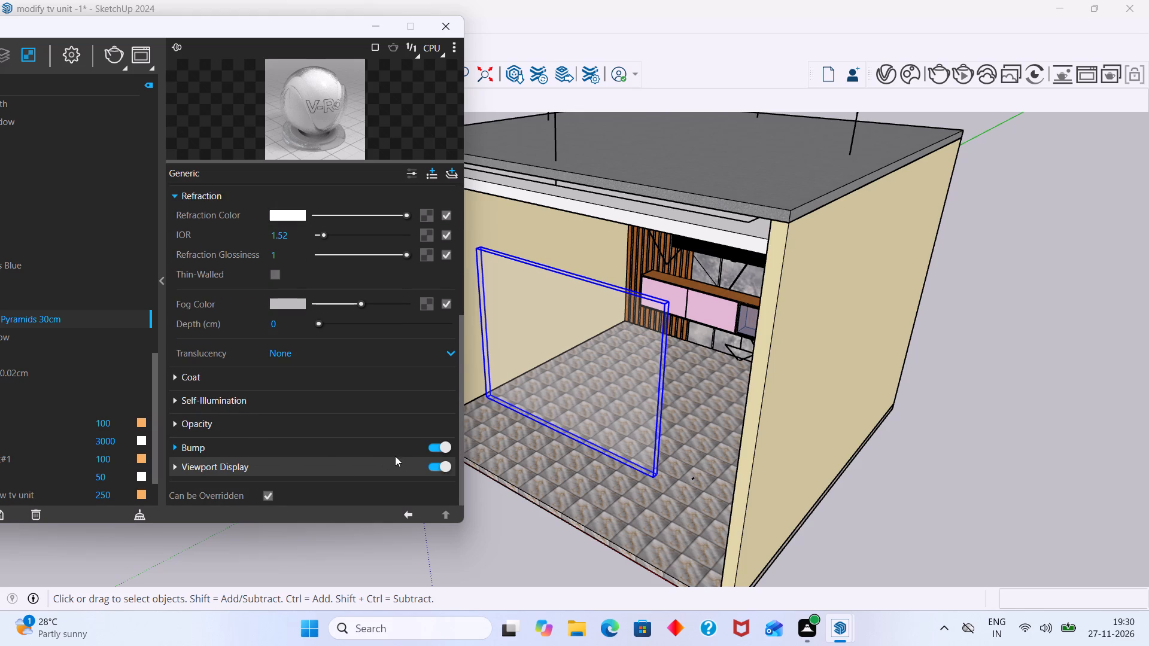
click(209, 426)
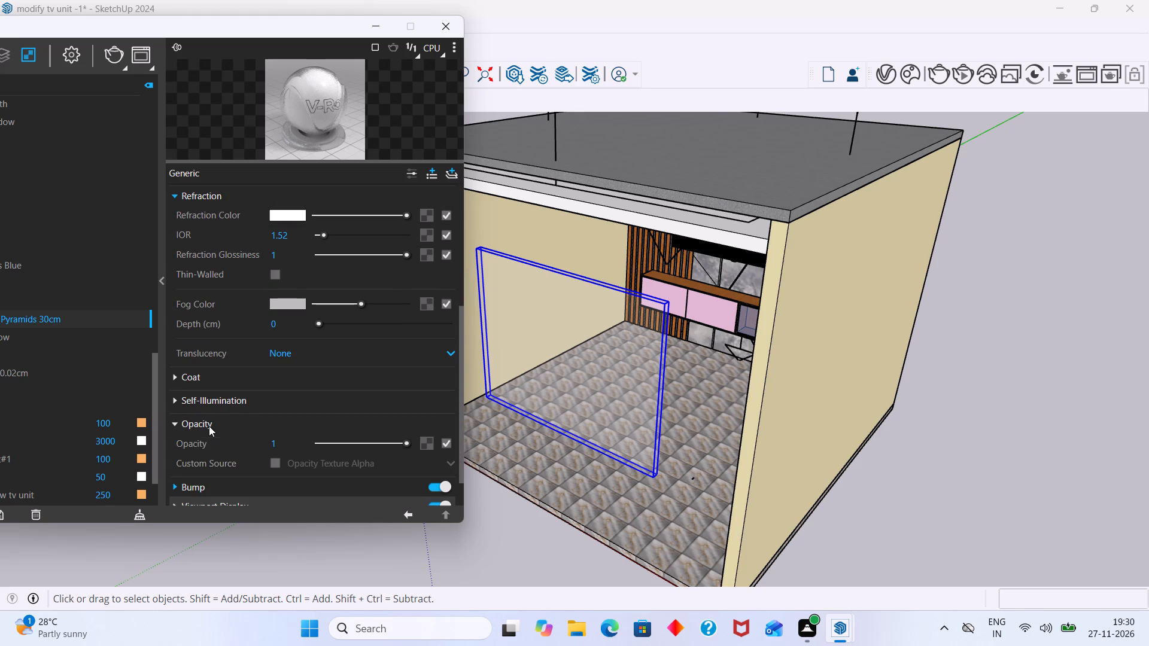
scroll(209, 430, down, 2)
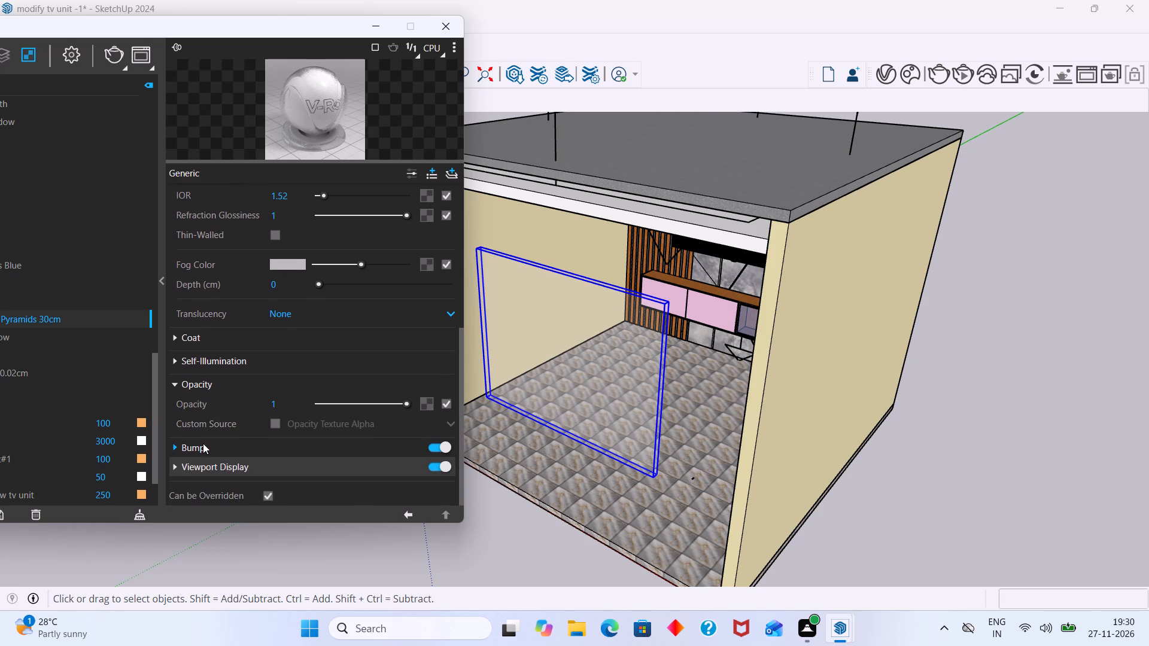
click(203, 445)
scroll(230, 433, down, 3)
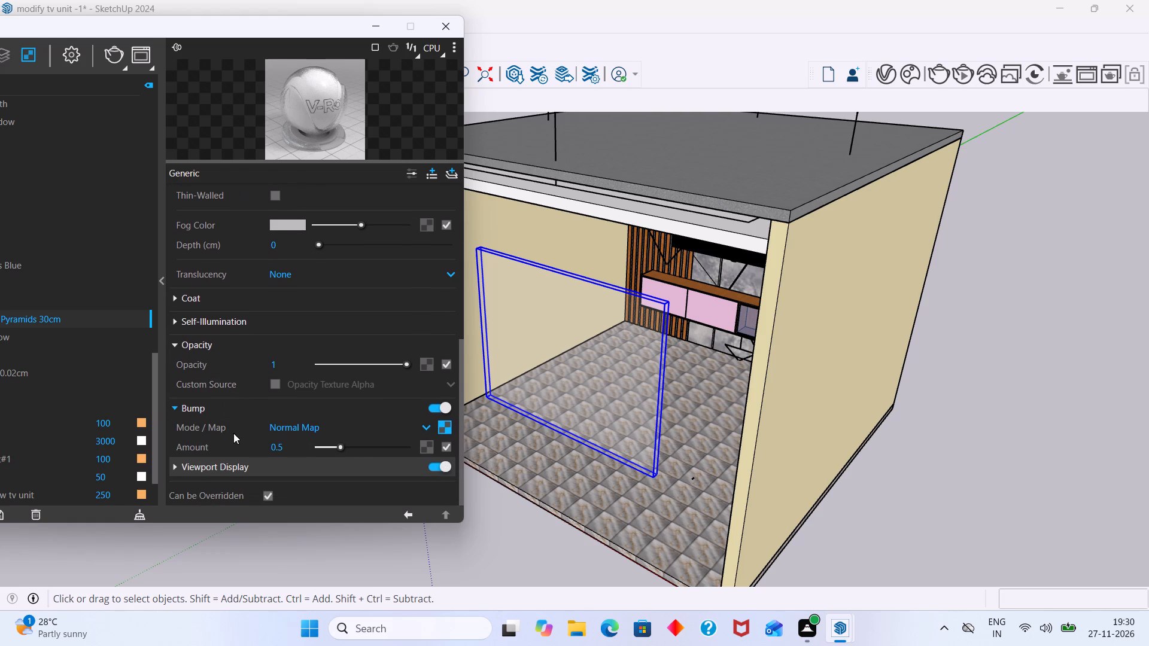
click(446, 22)
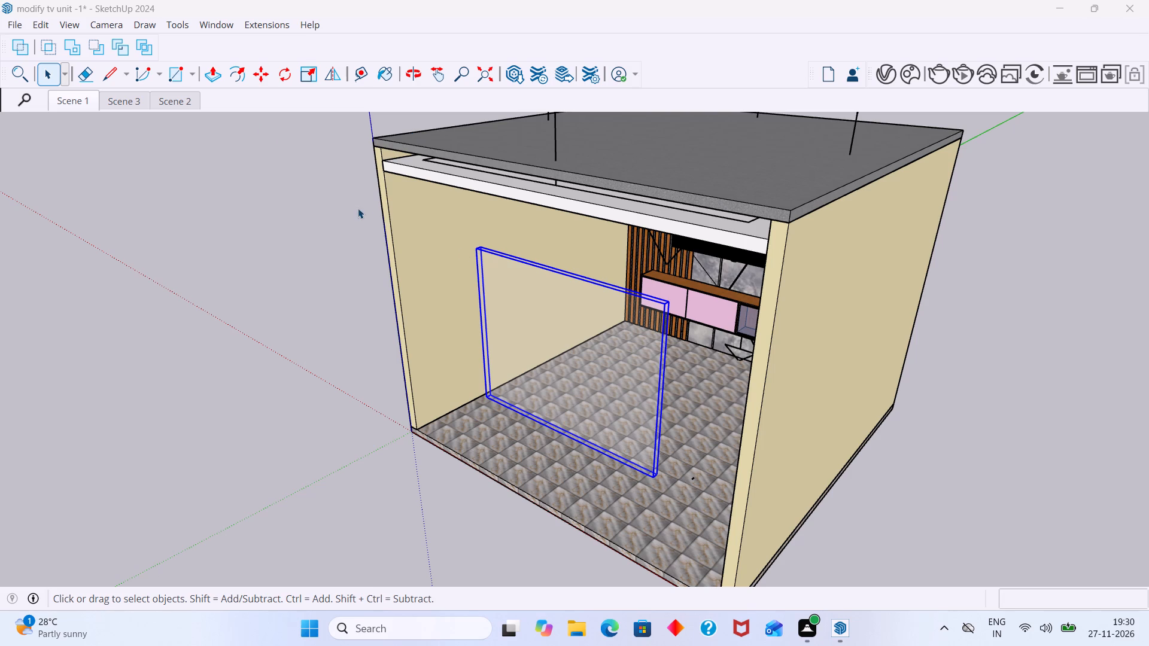
Reopen the V-Ray Asset Editor and review the glass material's Diffuse and Reflection settings.
scroll(533, 285, up, 5)
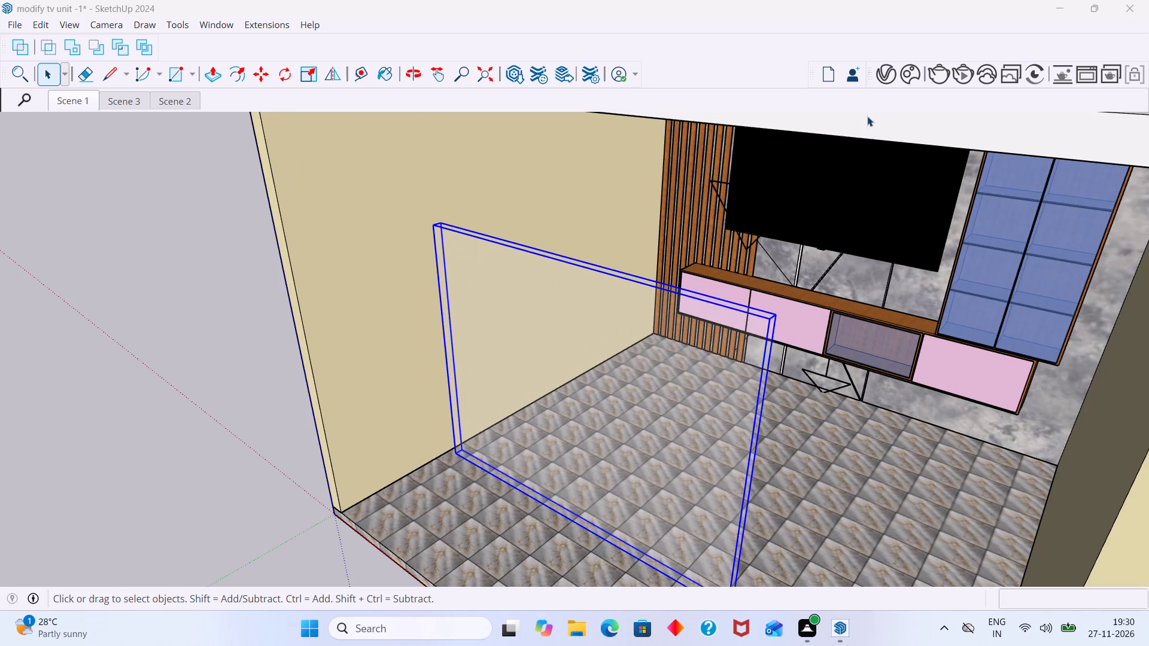
click(881, 72)
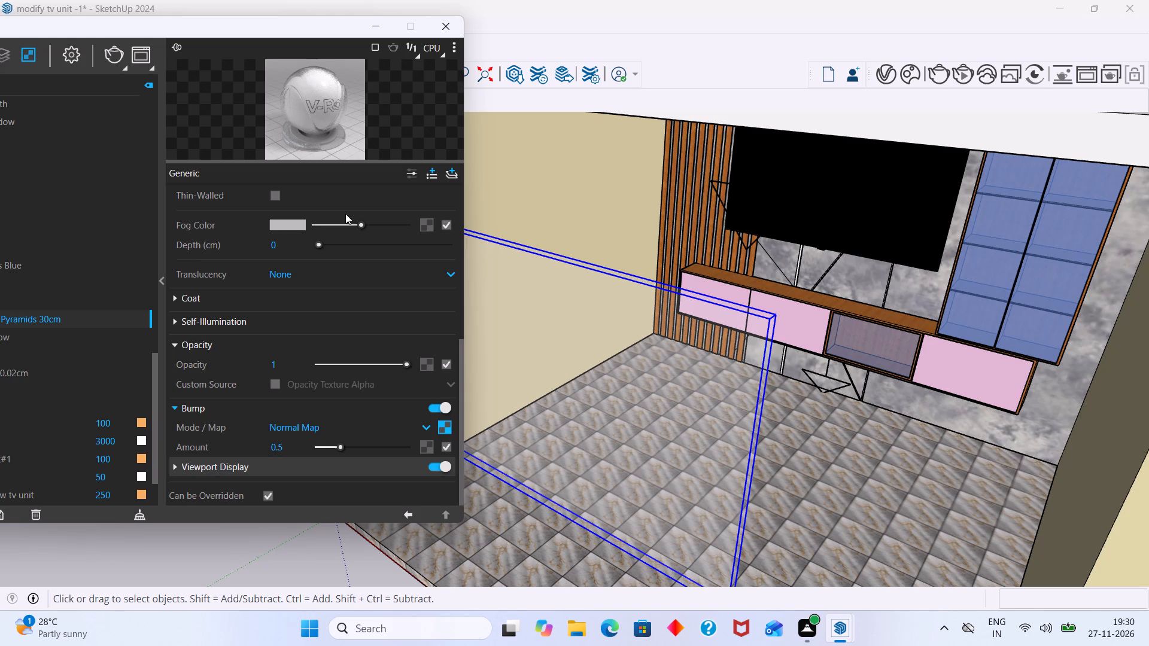
scroll(336, 221, up, 8)
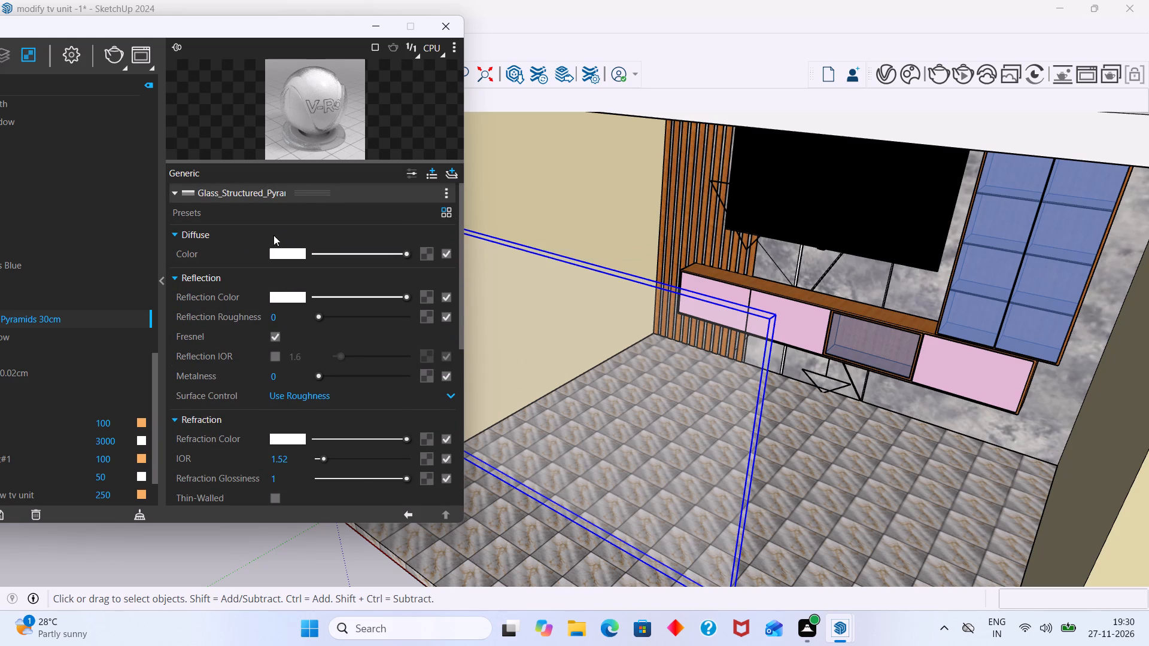
scroll(439, 271, up, 2)
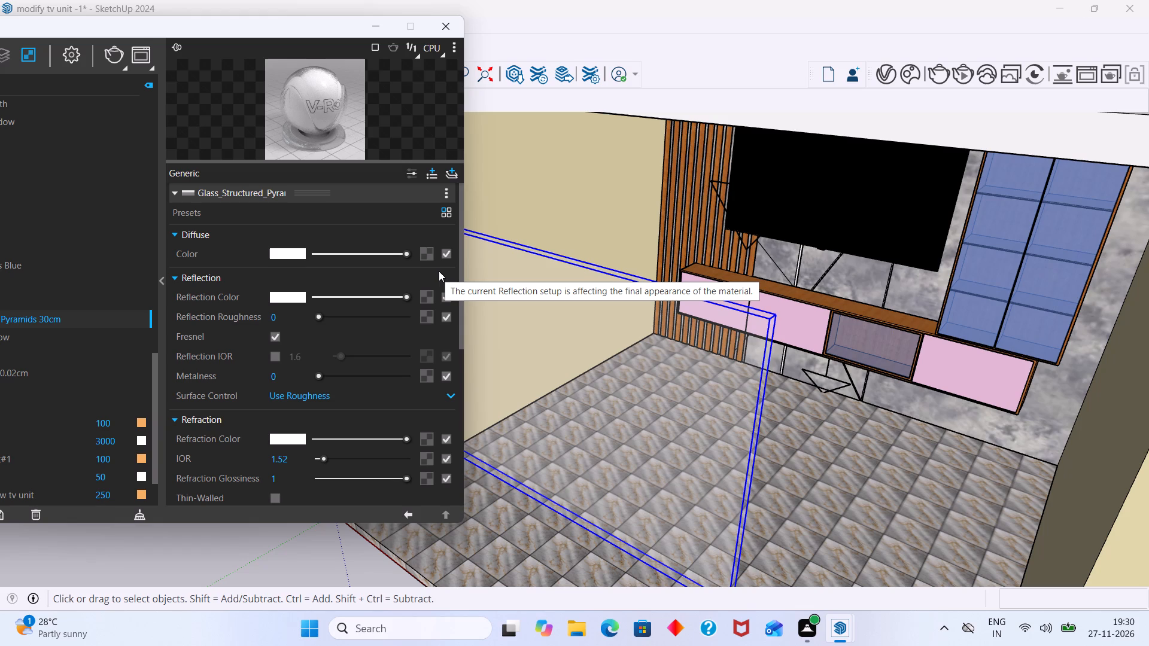
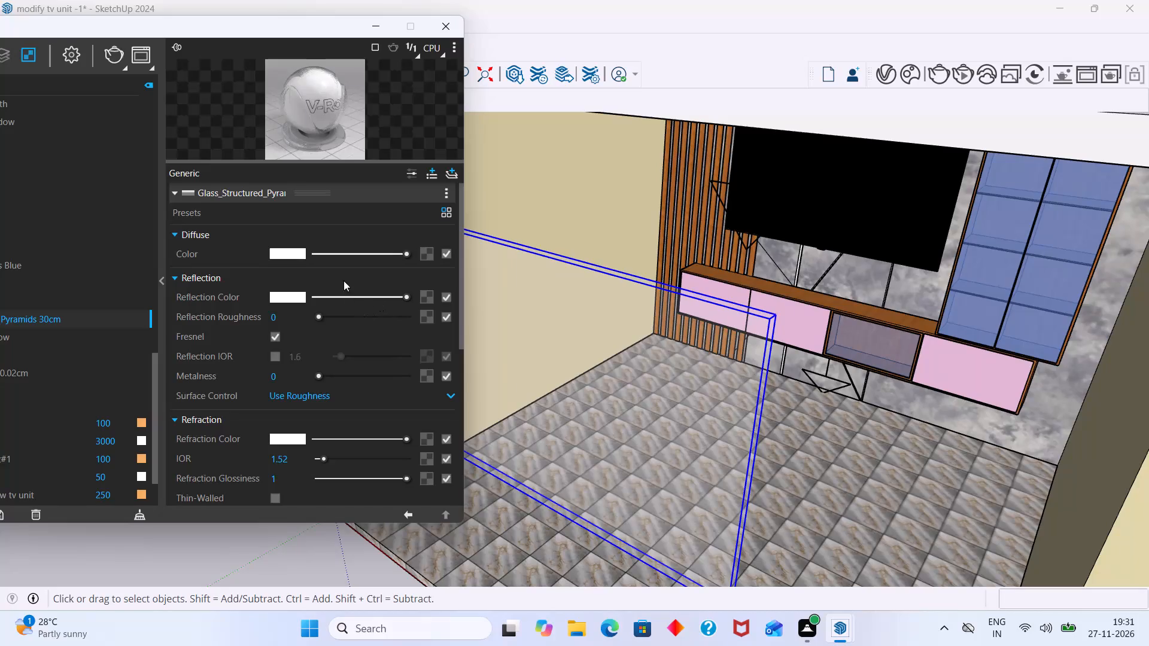
Assign the image file "image -3" as the bitmap texture for the Glass_Structured_Pyramids material's diffuse color.
scroll(339, 219, down, 2)
scroll(328, 246, up, 2)
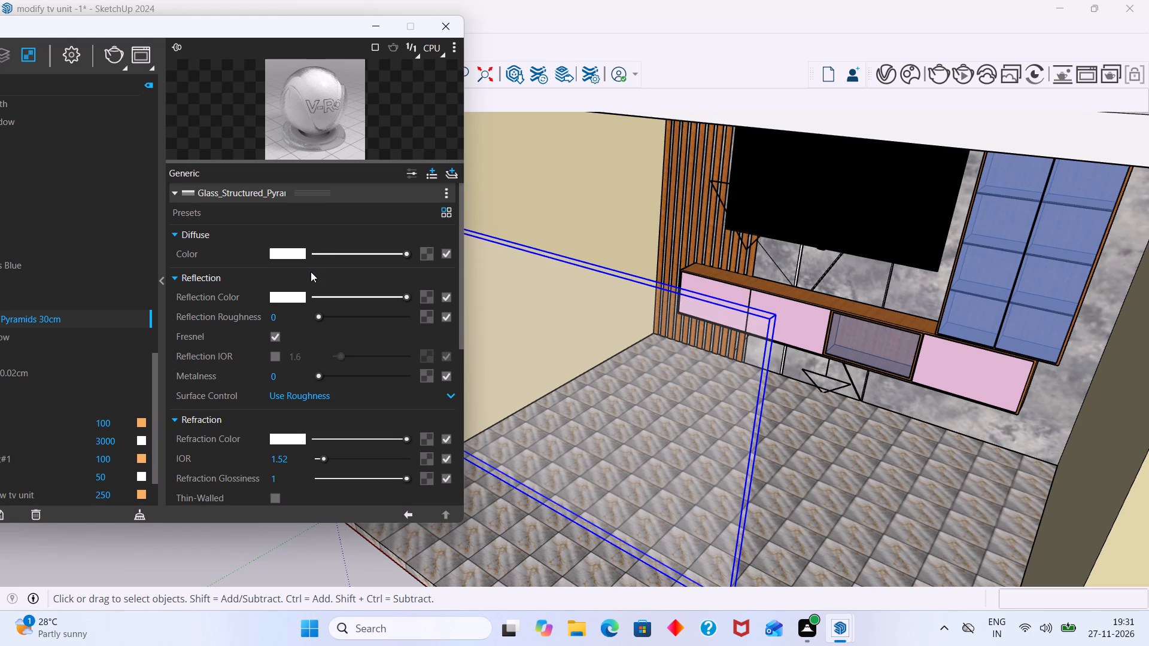
right_click(427, 255)
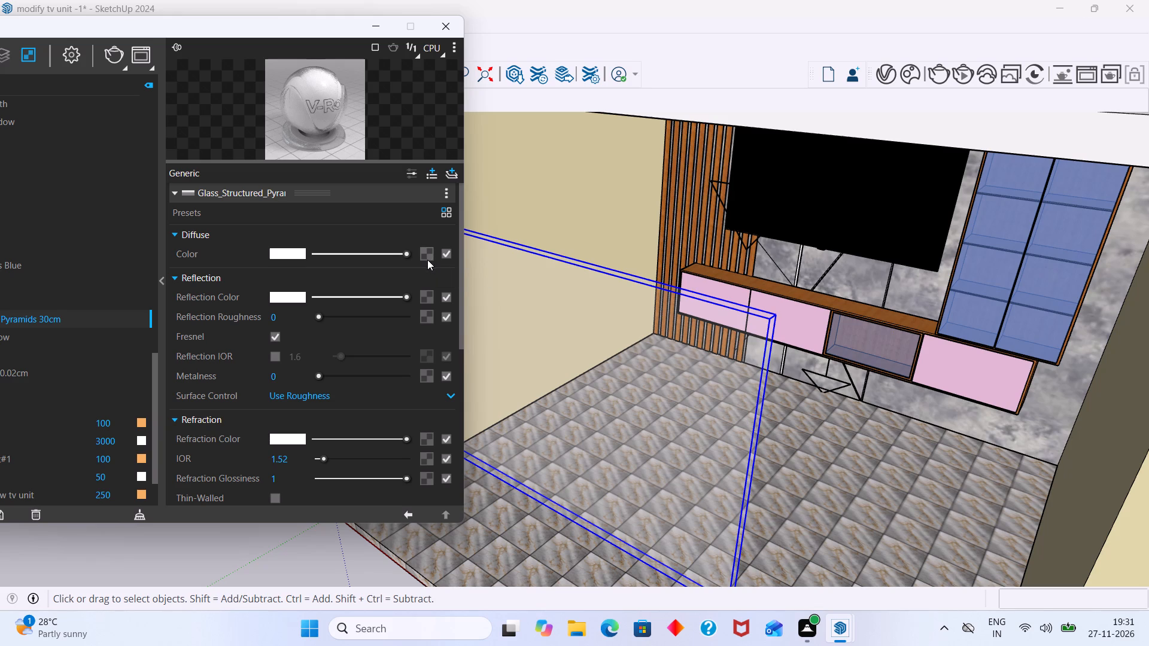
click(427, 249)
click(384, 260)
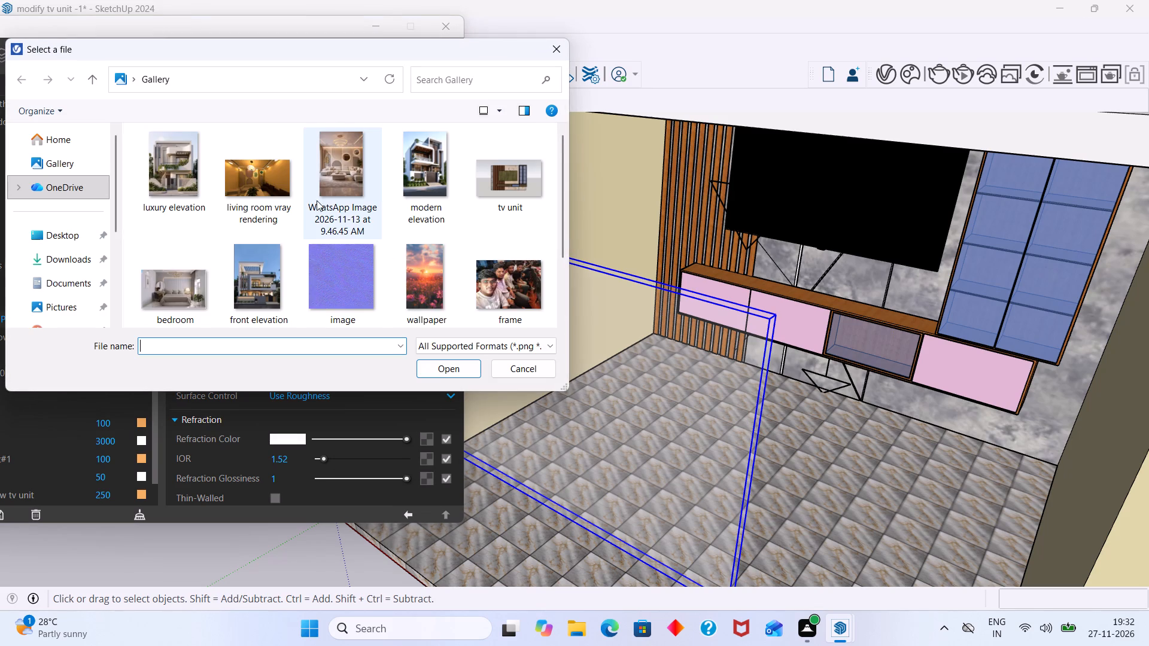
click(342, 266)
scroll(370, 285, up, 2)
scroll(370, 285, down, 4)
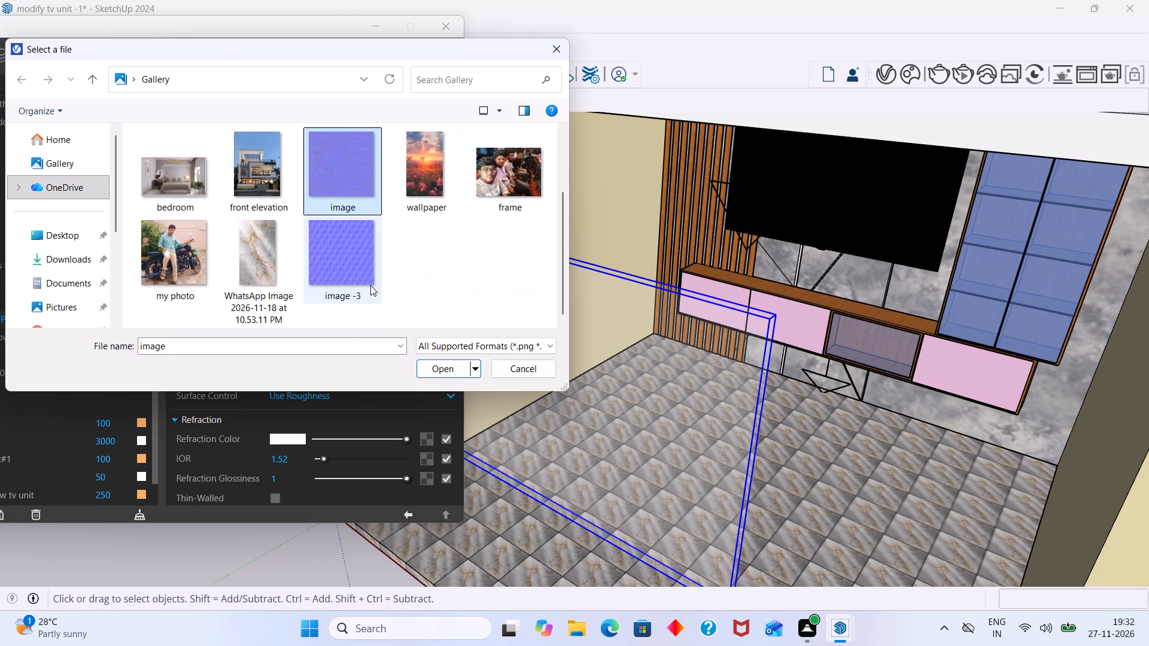
click(351, 250)
click(451, 370)
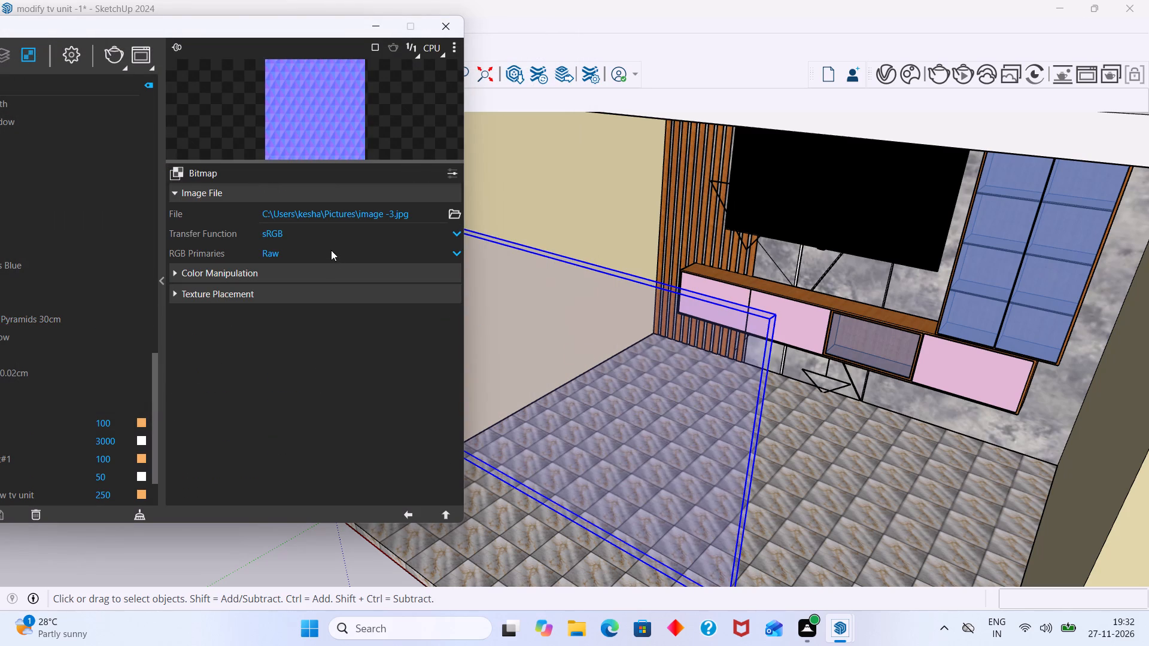
Examine the bitmap's image file, color manipulation and texture placement settings.
click(297, 299)
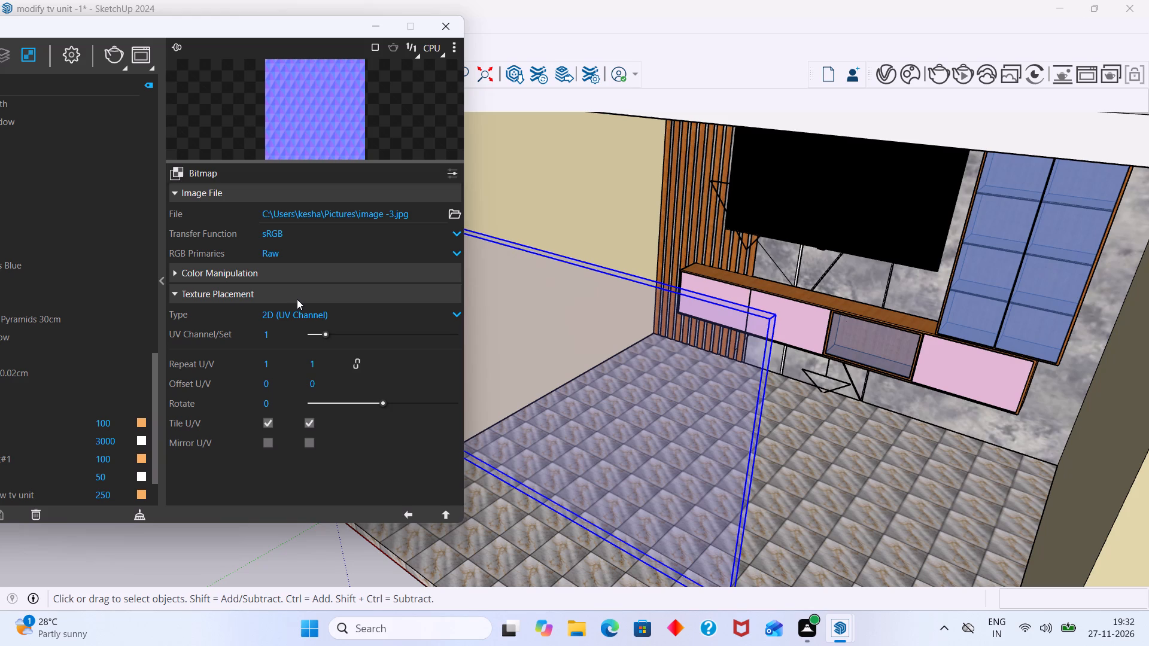
click(294, 295)
click(288, 279)
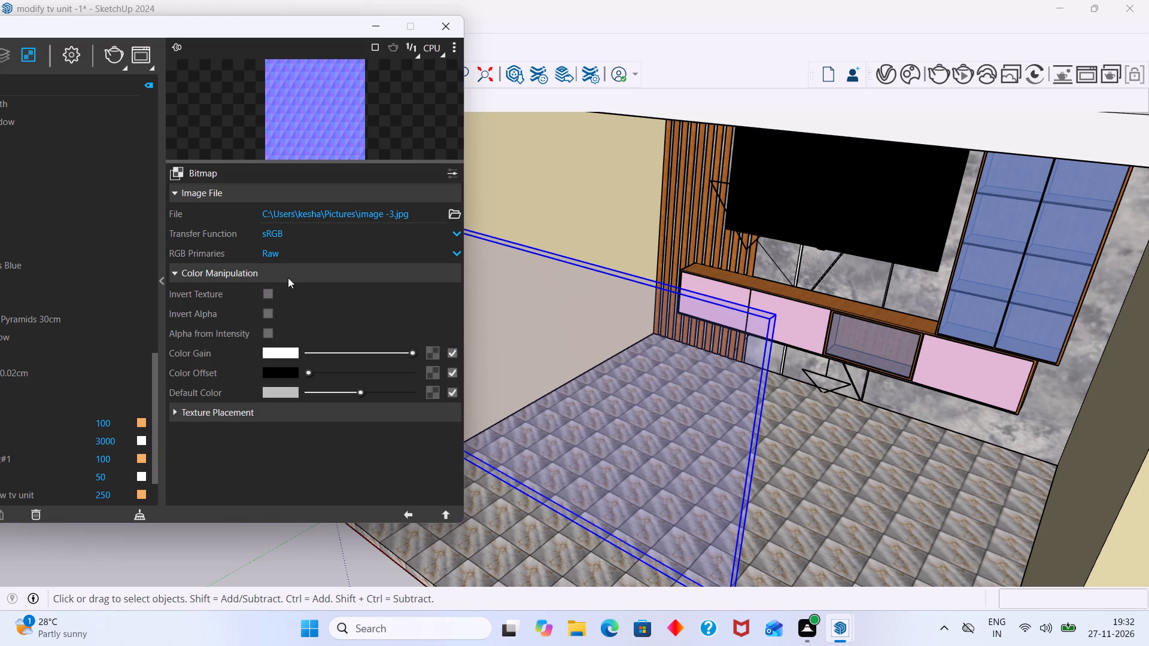
click(288, 277)
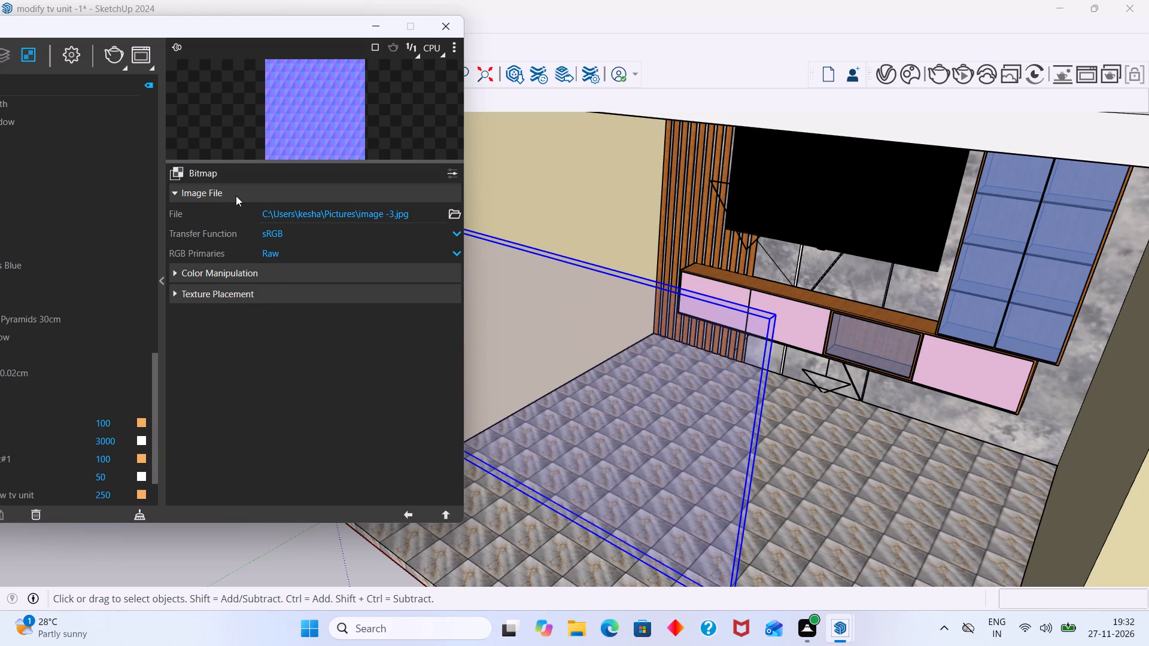
click(224, 194)
click(224, 194)
click(224, 194)
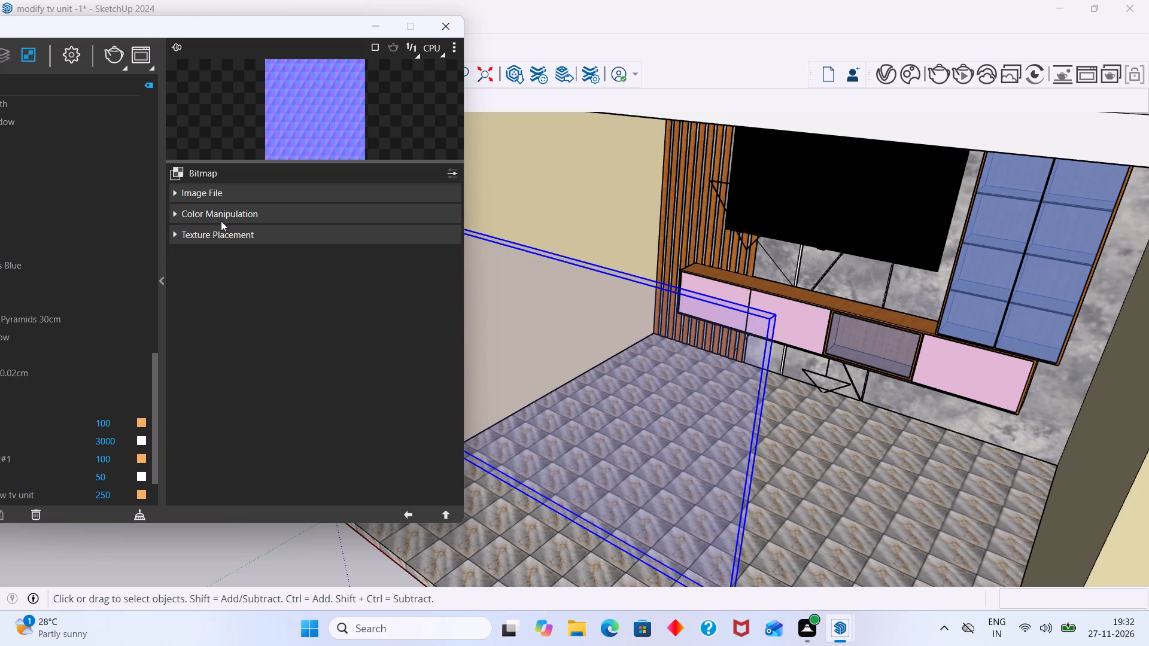
click(221, 215)
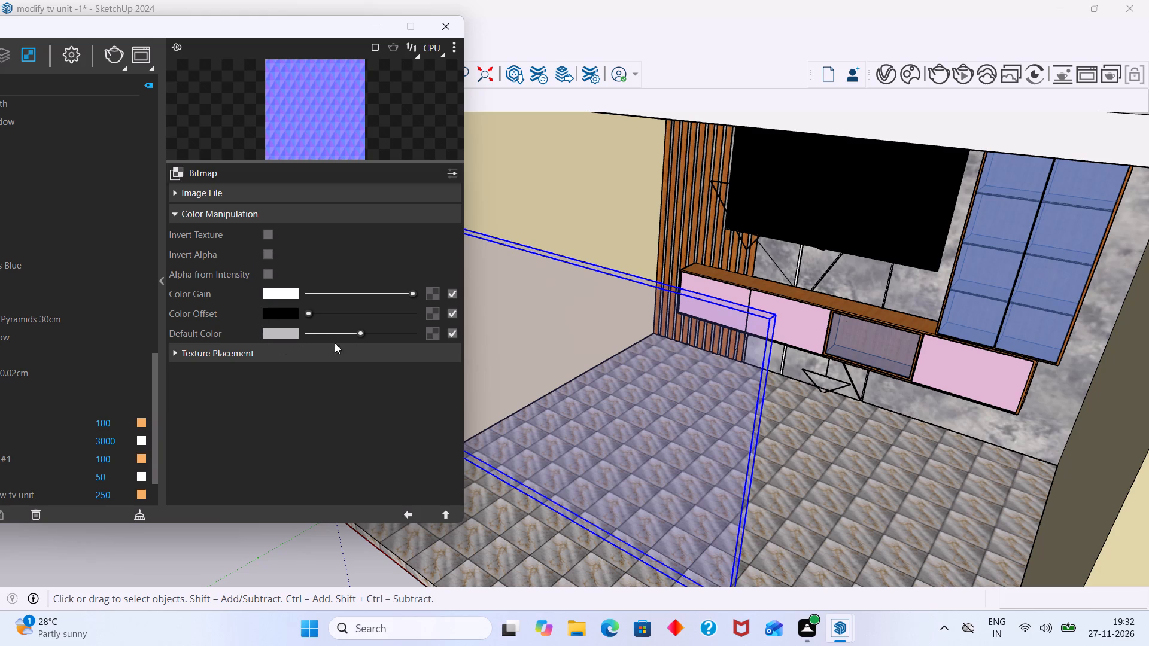
click(296, 359)
scroll(277, 414, down, 2)
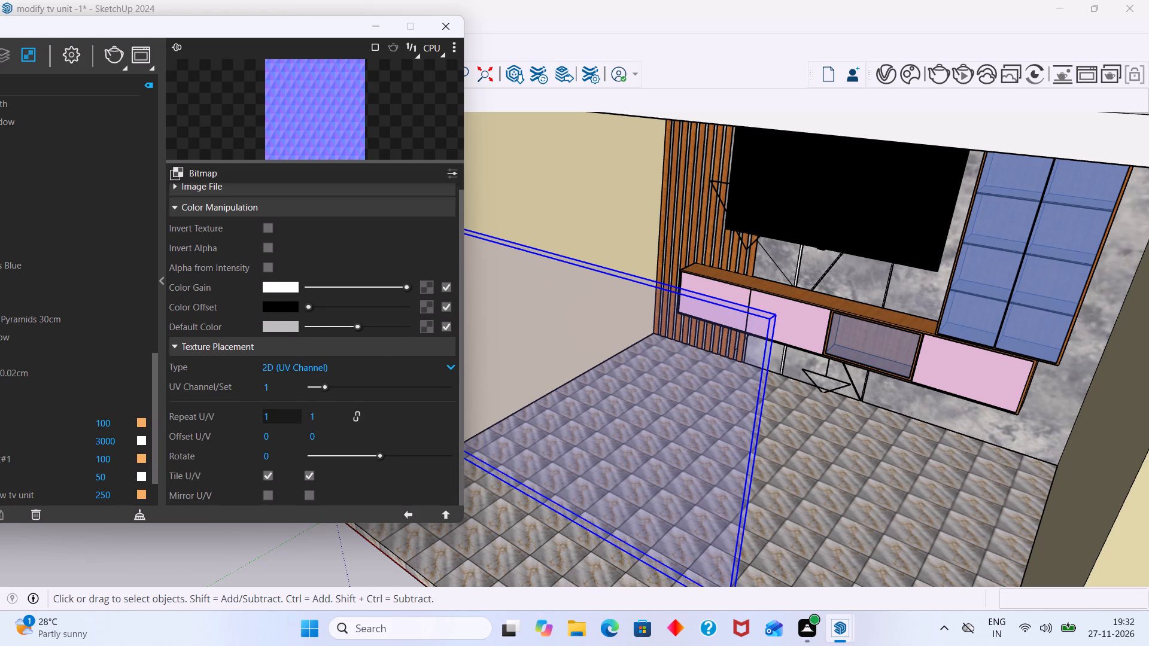
scroll(278, 420, down, 2)
Close the material editor and deselect the glass panel at the room's open side.
click(440, 25)
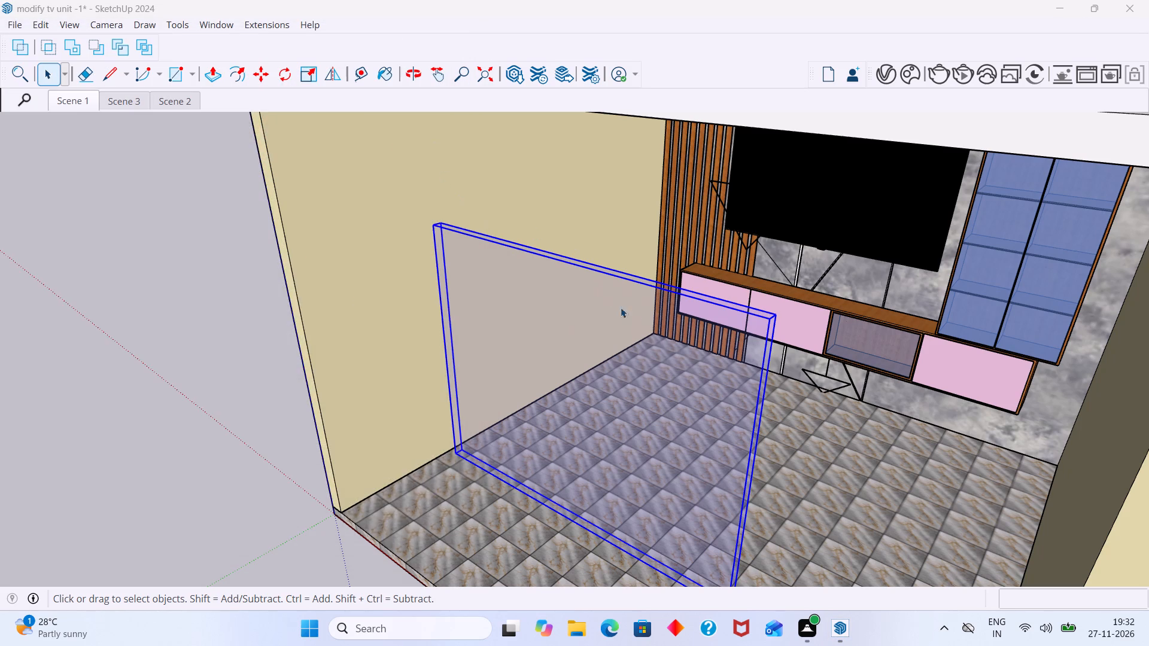
scroll(640, 326, down, 11)
middle_drag(796, 377, 787, 293)
click(920, 234)
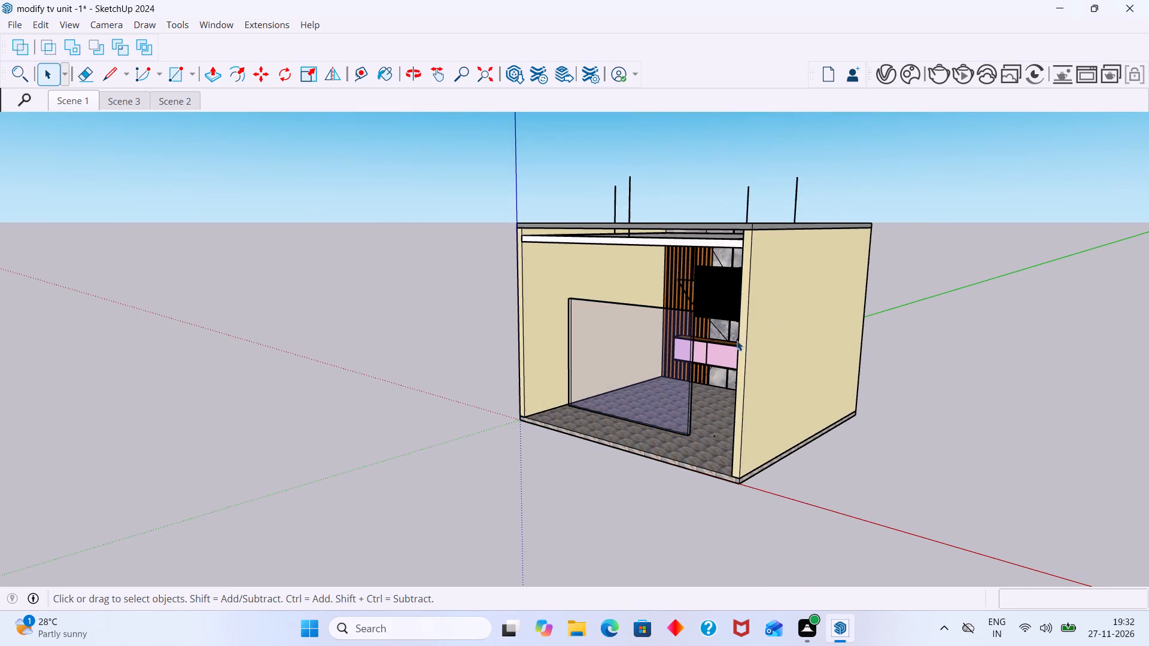
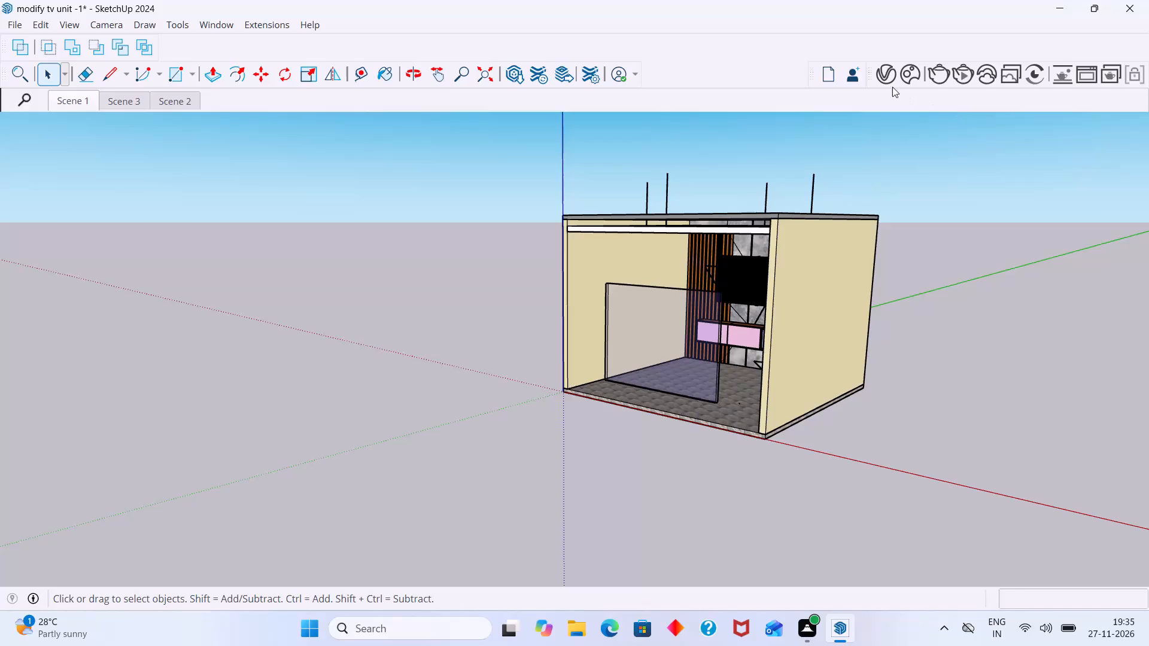
Reopen the V-Ray Asset Editor and inspect the diffuse bitmap of the Glass Structured Pyramids 30cm material.
scroll(879, 100, up, 2)
click(887, 83)
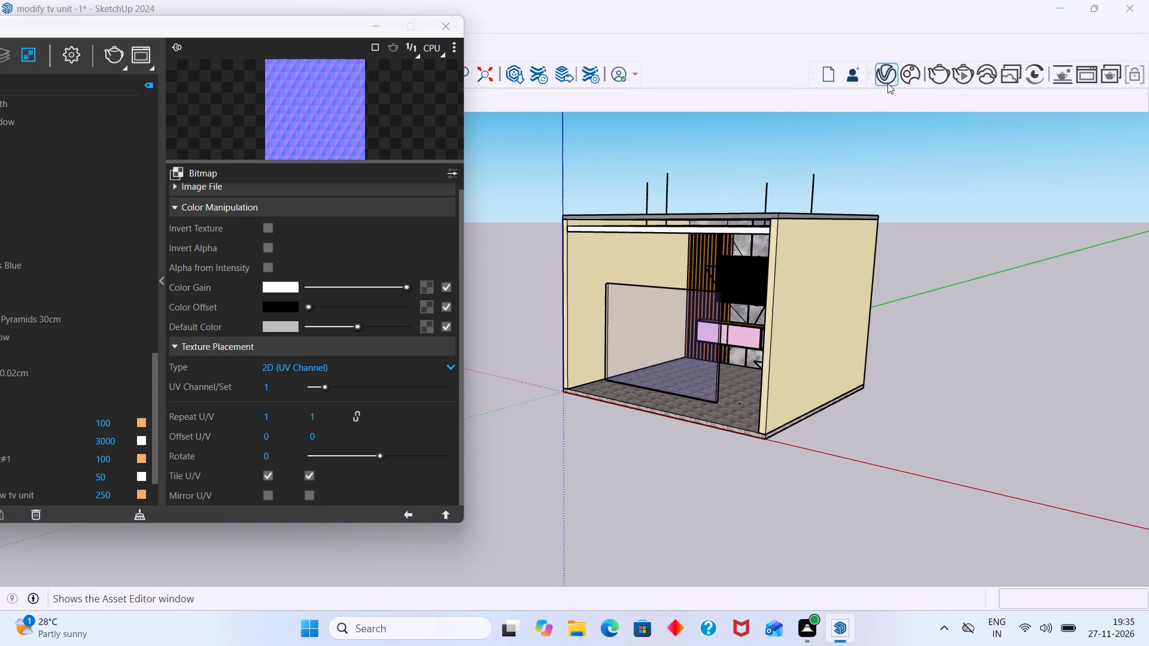
drag(331, 25, 468, 22)
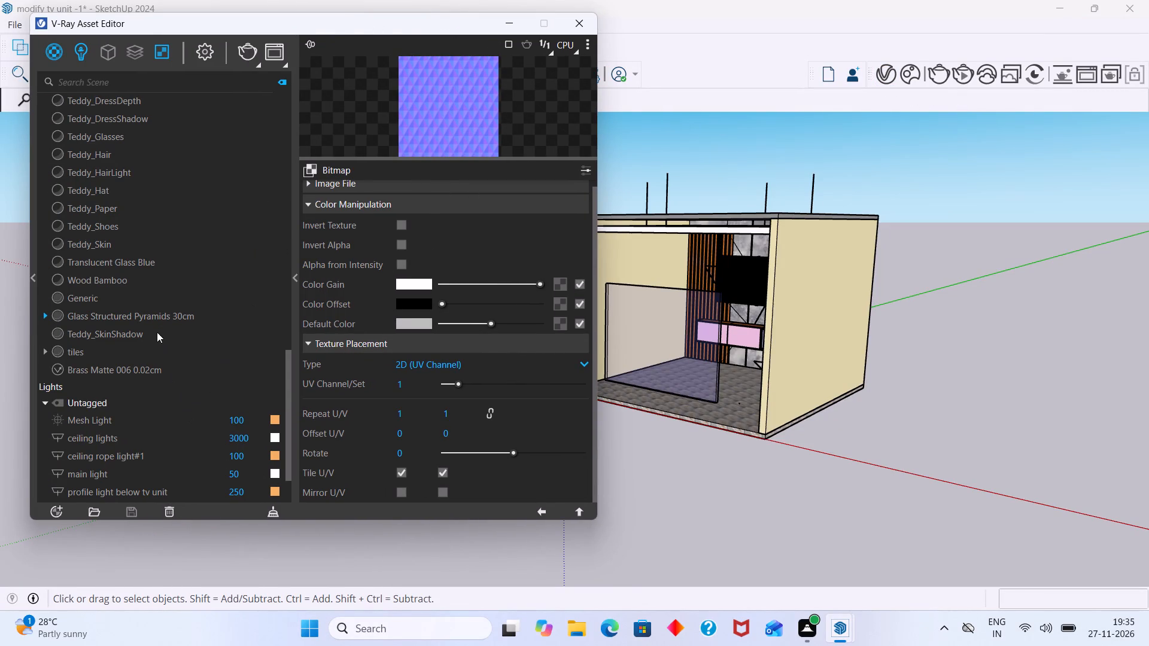
scroll(409, 246, up, 2)
scroll(478, 227, up, 5)
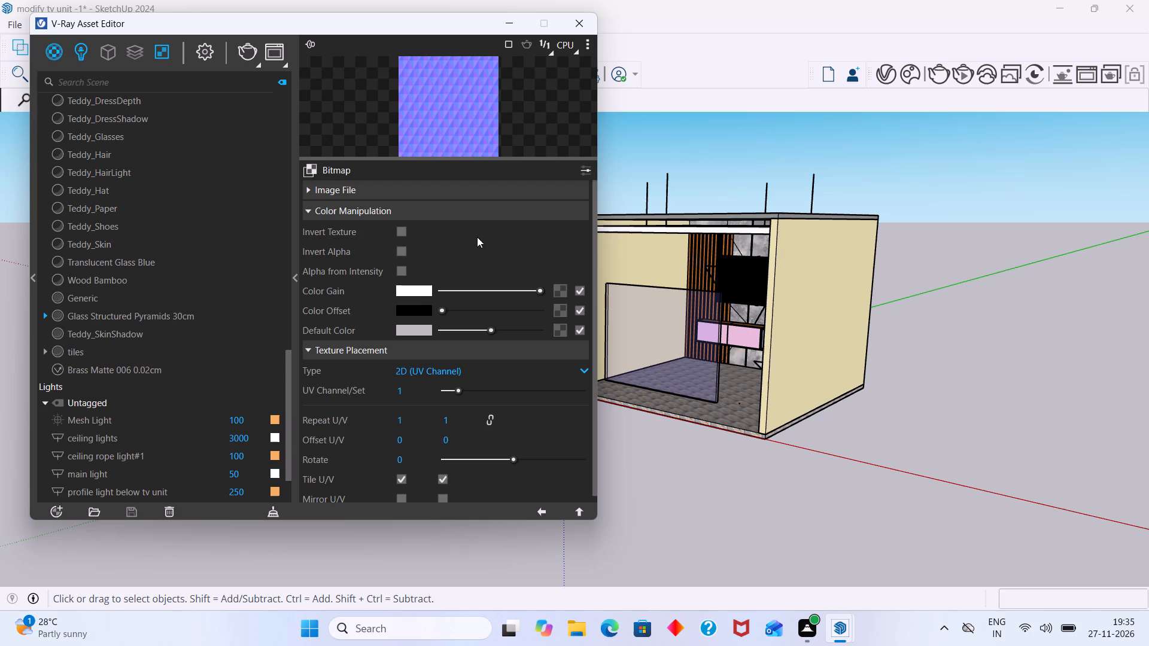
click(293, 277)
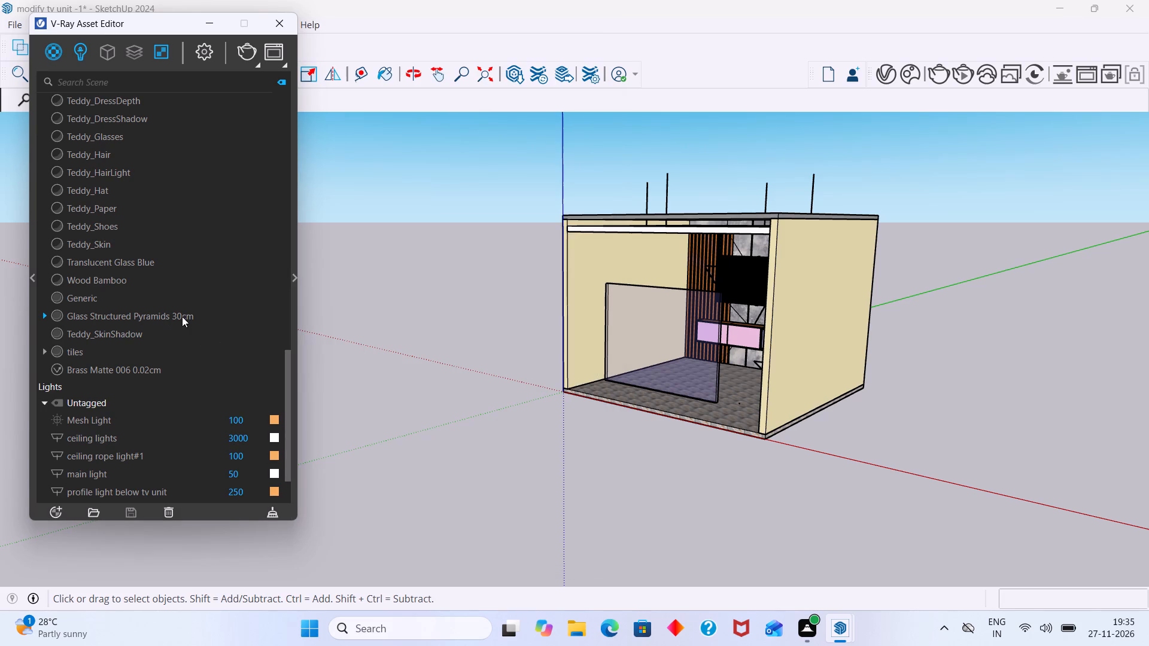
click(137, 317)
click(299, 278)
click(293, 278)
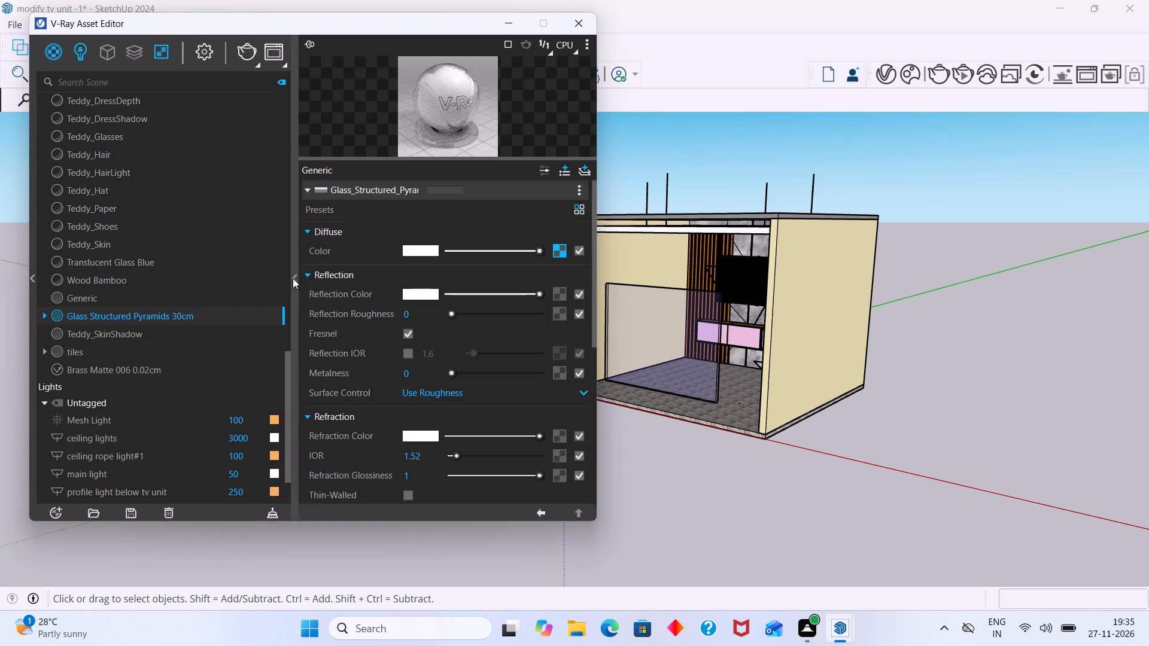
click(558, 251)
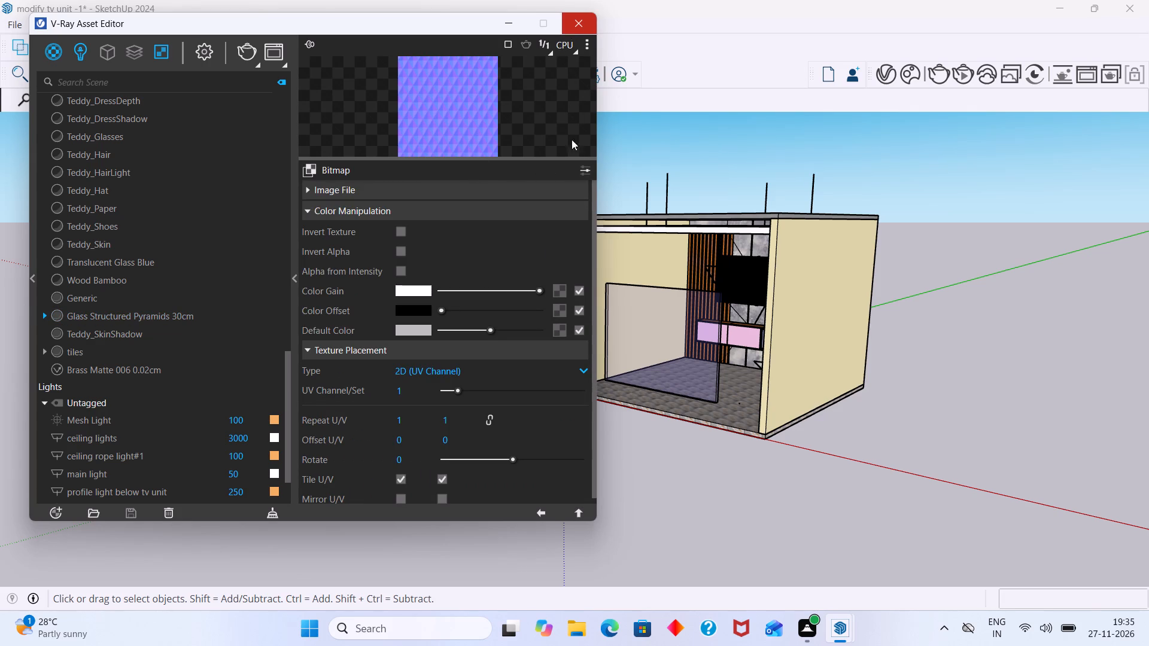
click(625, 129)
click(580, 28)
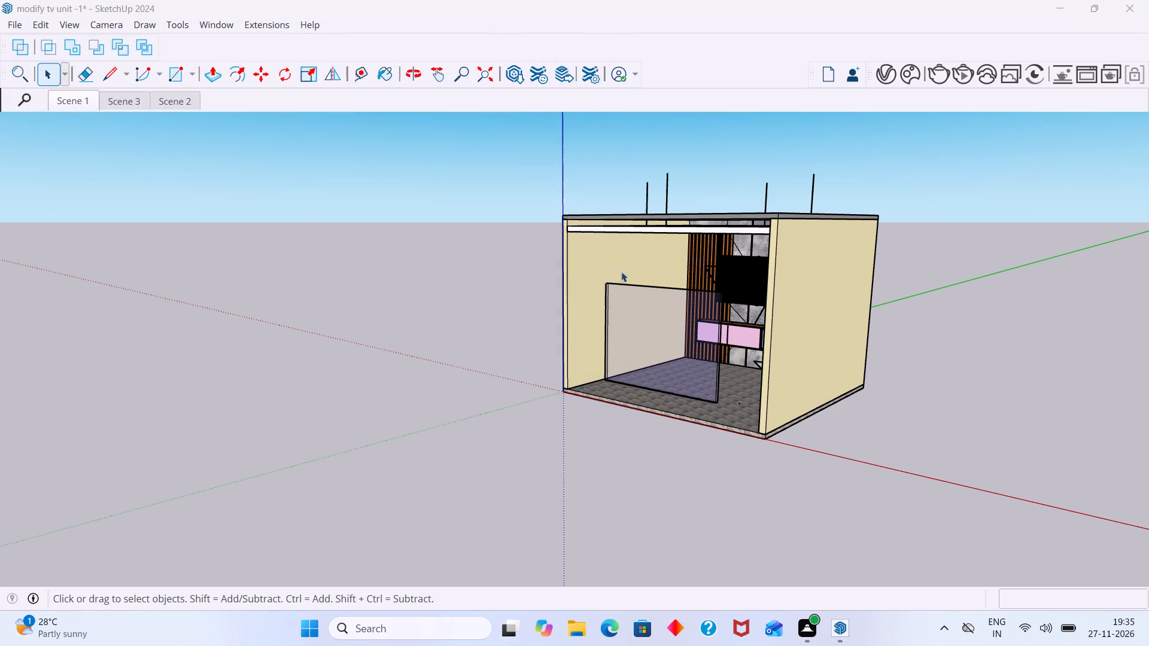
Clear the bitmap texture from the diffuse color of the Glass Structured Pyramids 30cm material.
click(891, 77)
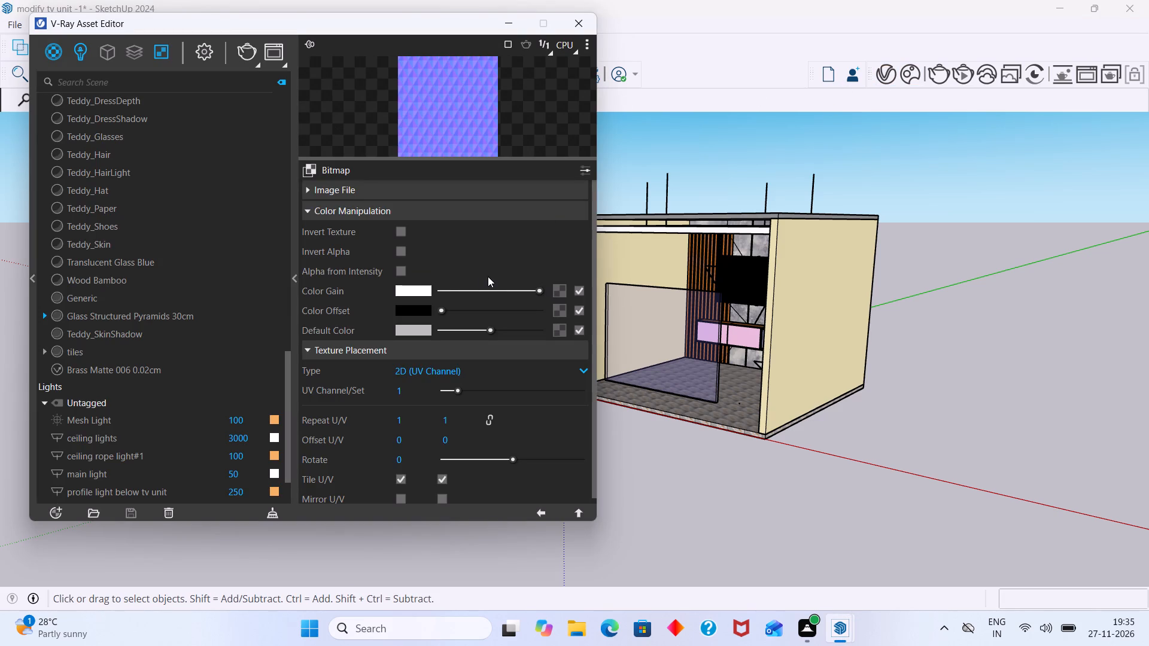
scroll(483, 273, up, 2)
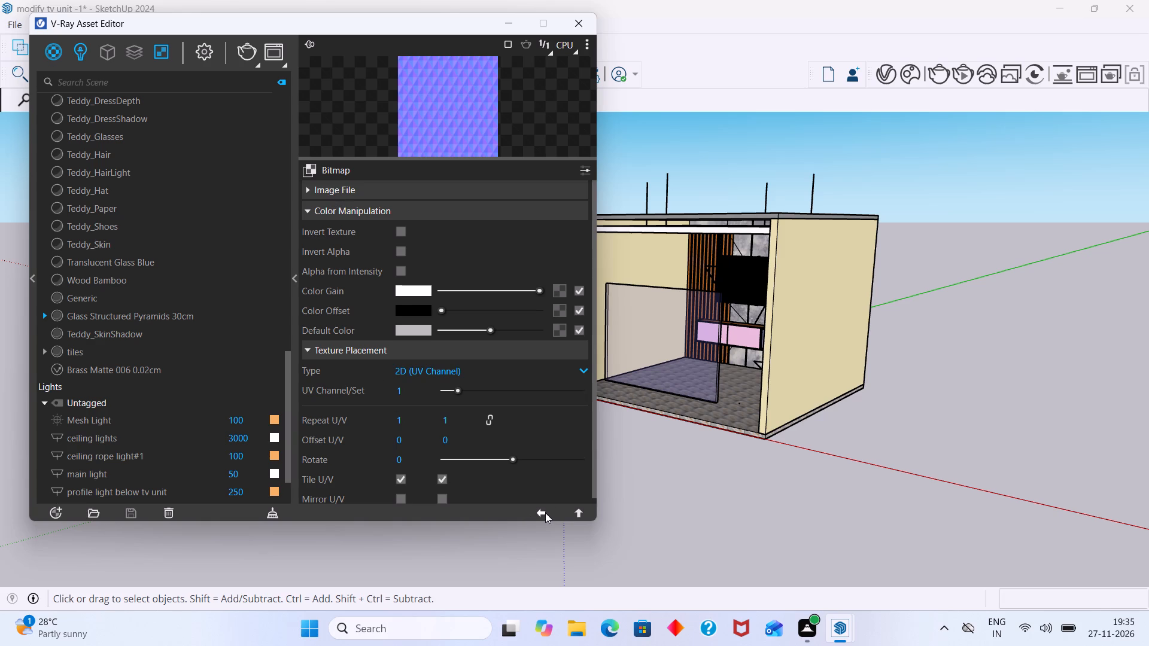
click(545, 513)
right_click(552, 252)
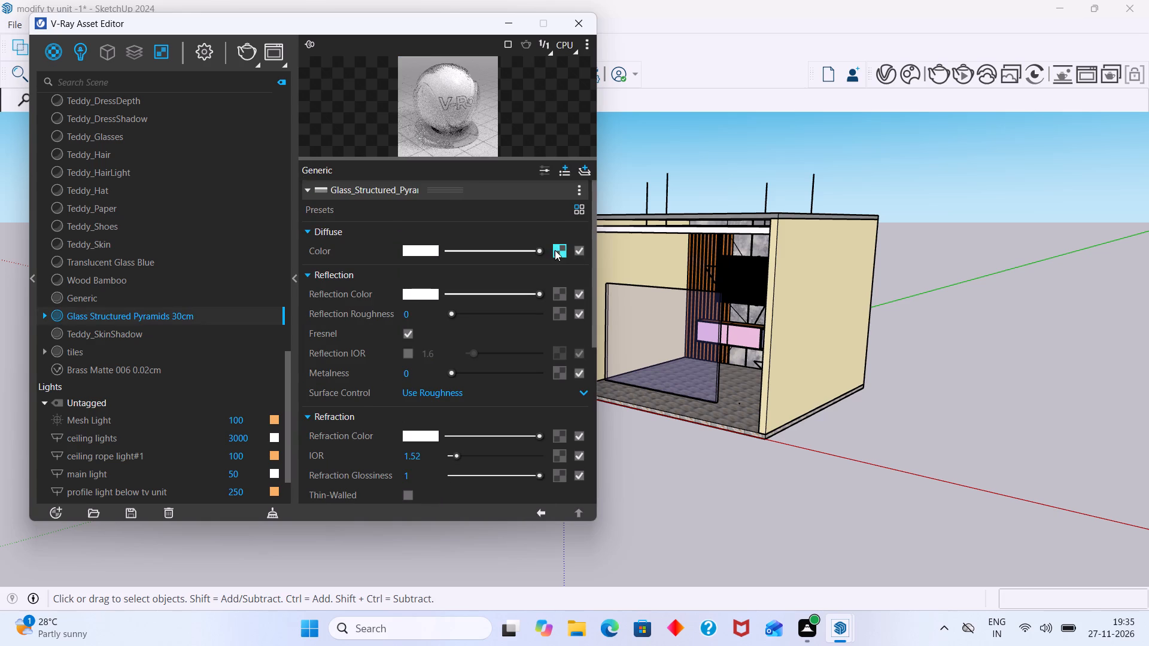
right_click(555, 250)
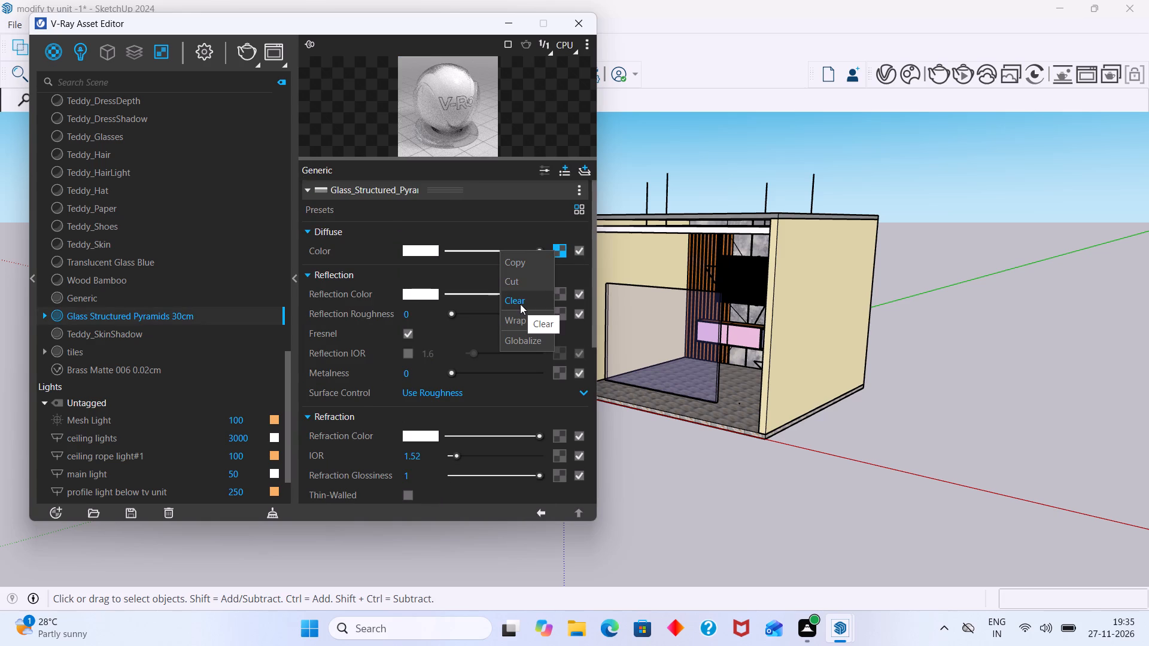
click(520, 303)
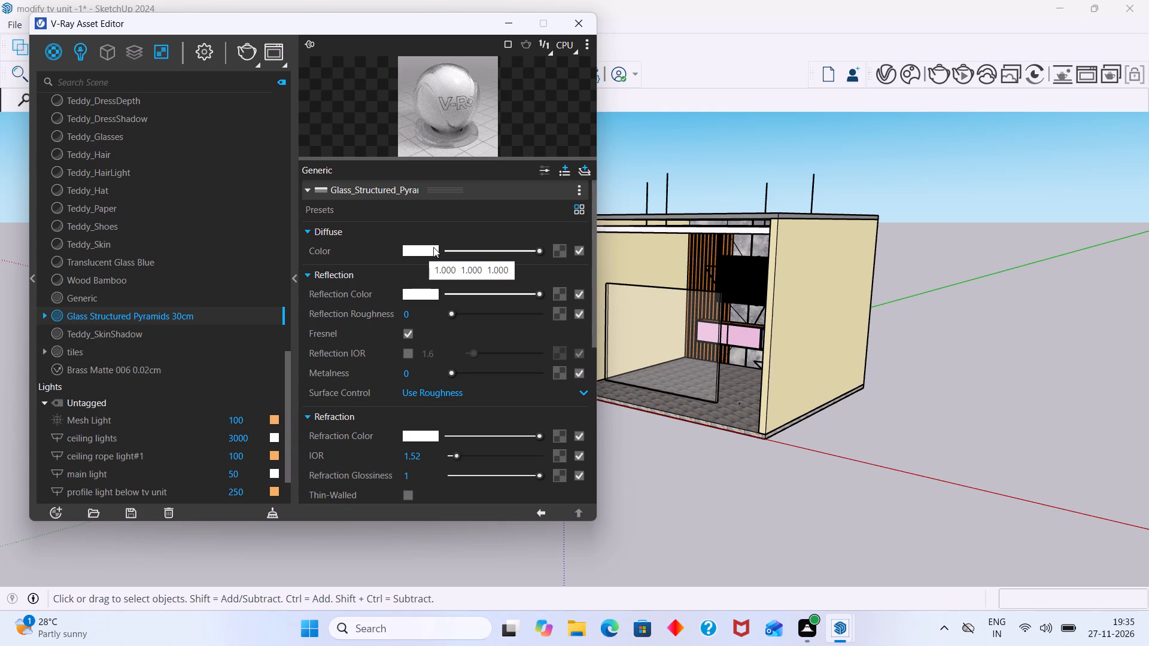
Set the Glass Structured Pyramids 30cm material's diffuse color to black.
click(435, 250)
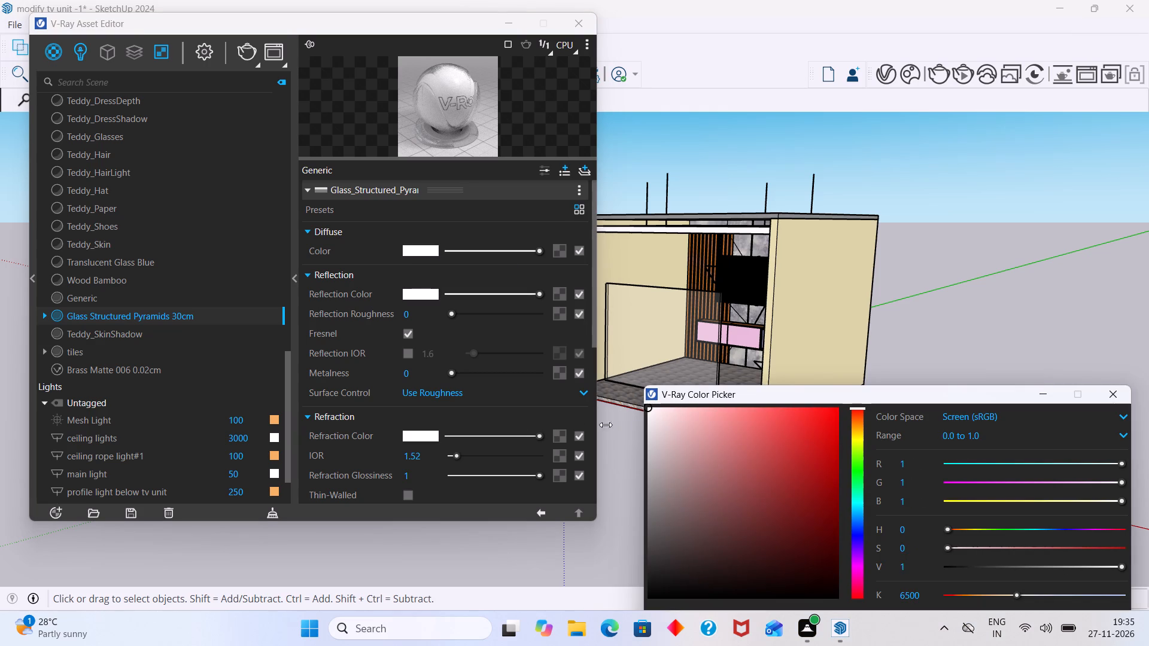
drag(651, 410, 665, 610)
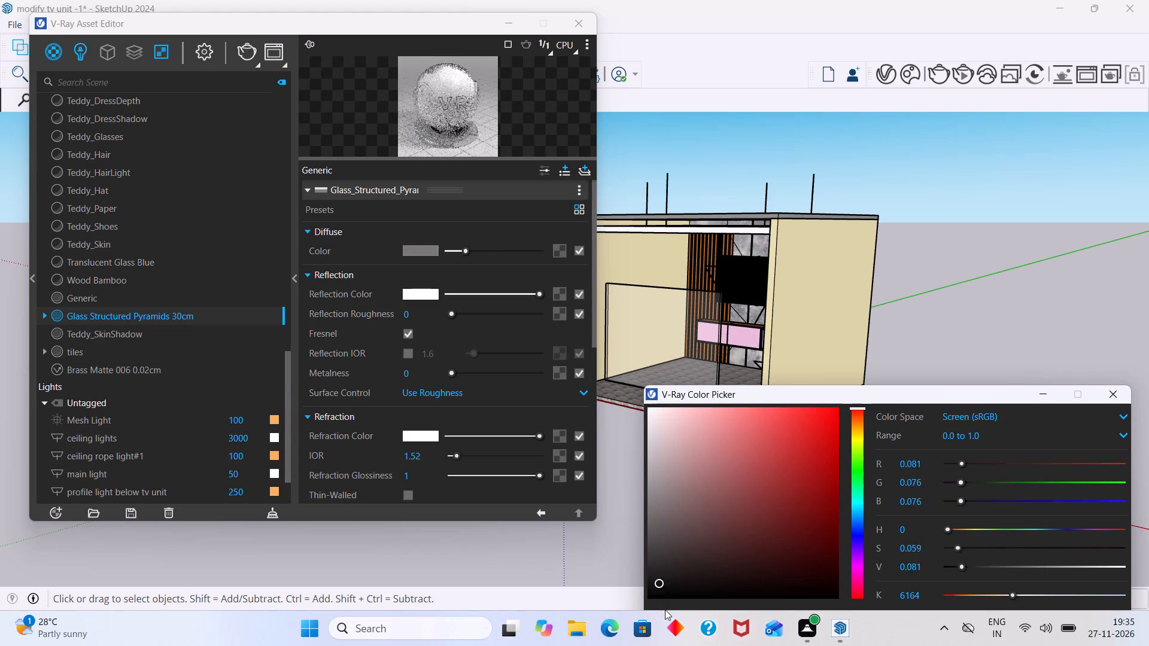
drag(665, 610, 655, 533)
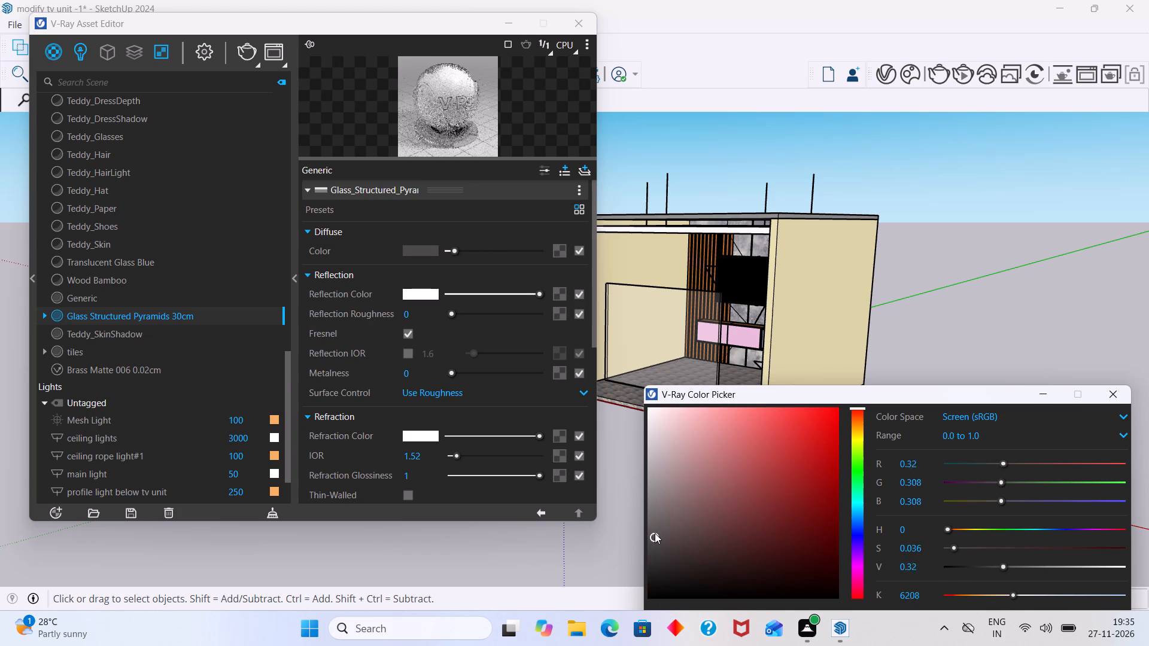
drag(655, 533, 655, 518)
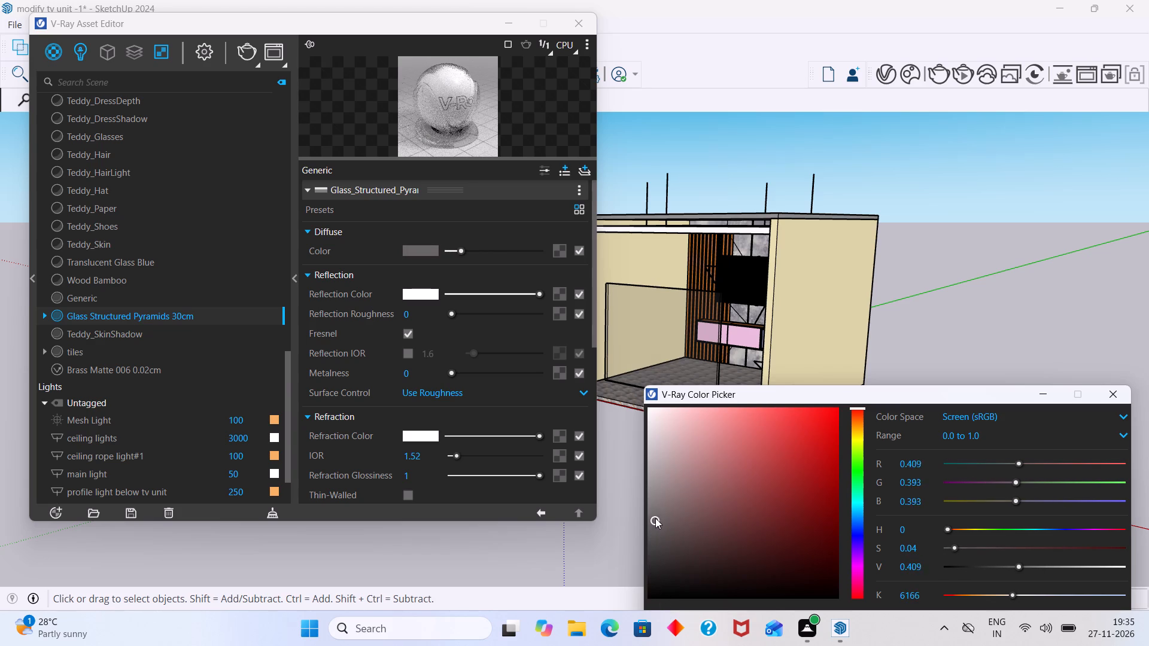
drag(655, 518, 653, 531)
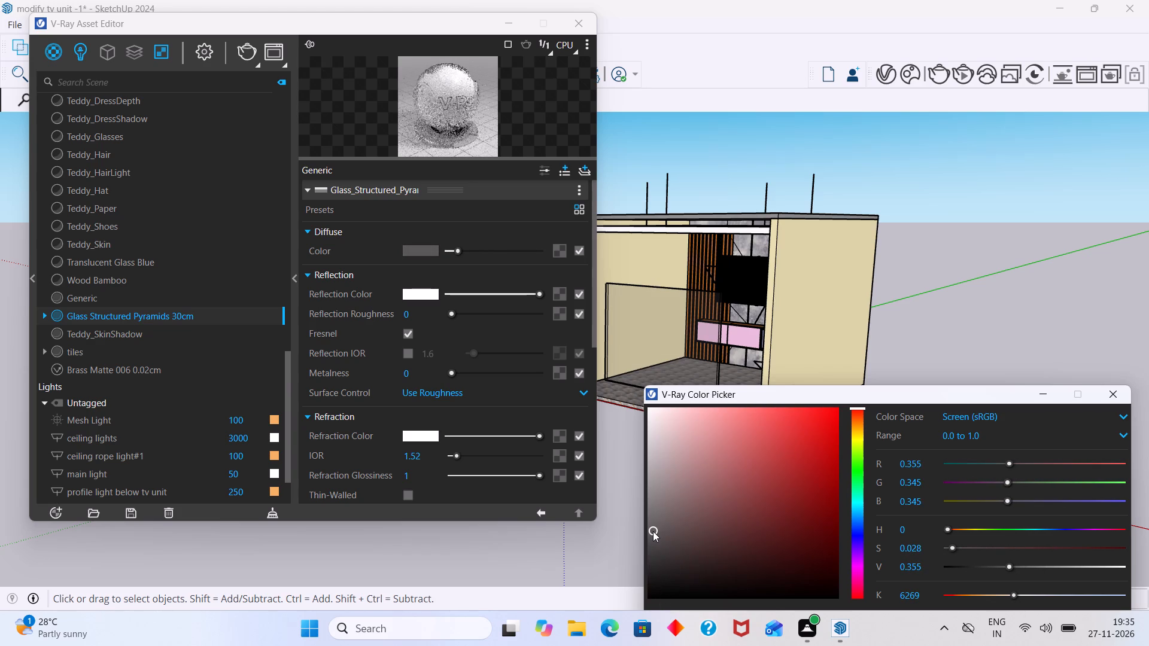
drag(653, 531, 652, 533)
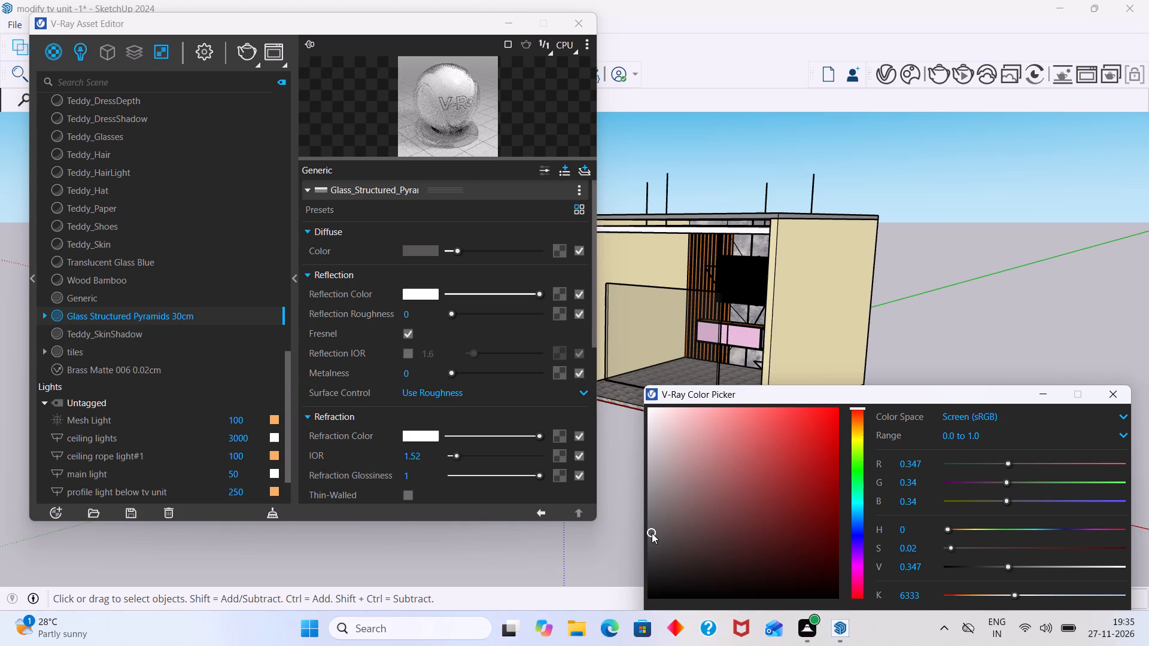
drag(652, 533, 649, 611)
Open the material's reflection color in the color picker.
click(421, 294)
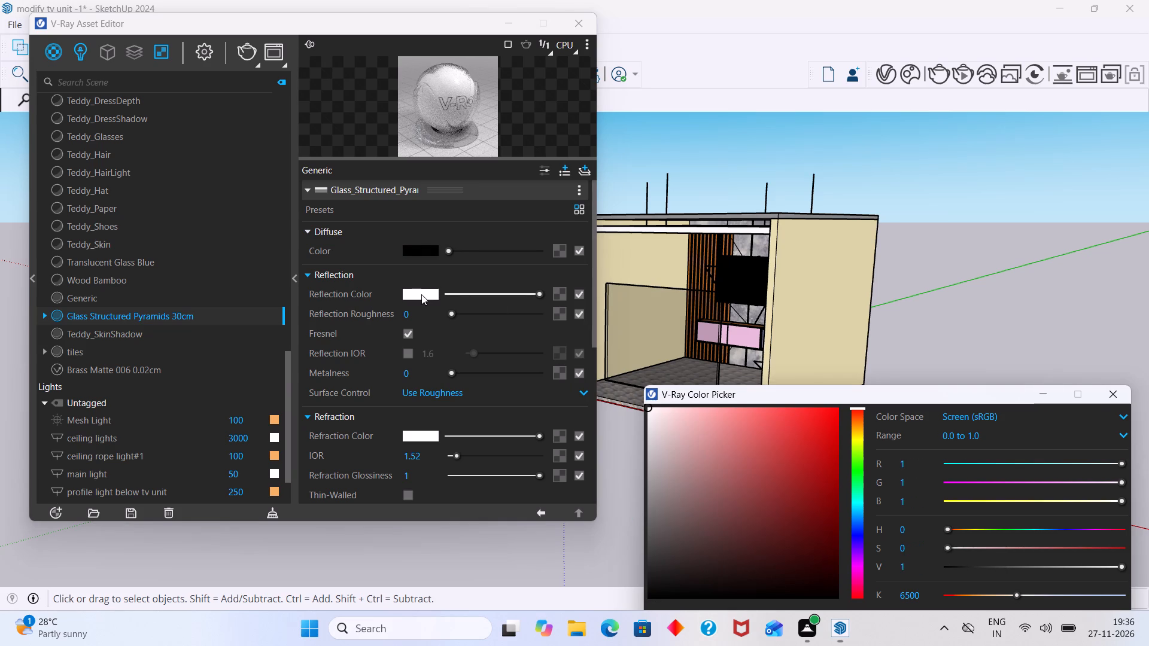
click(640, 410)
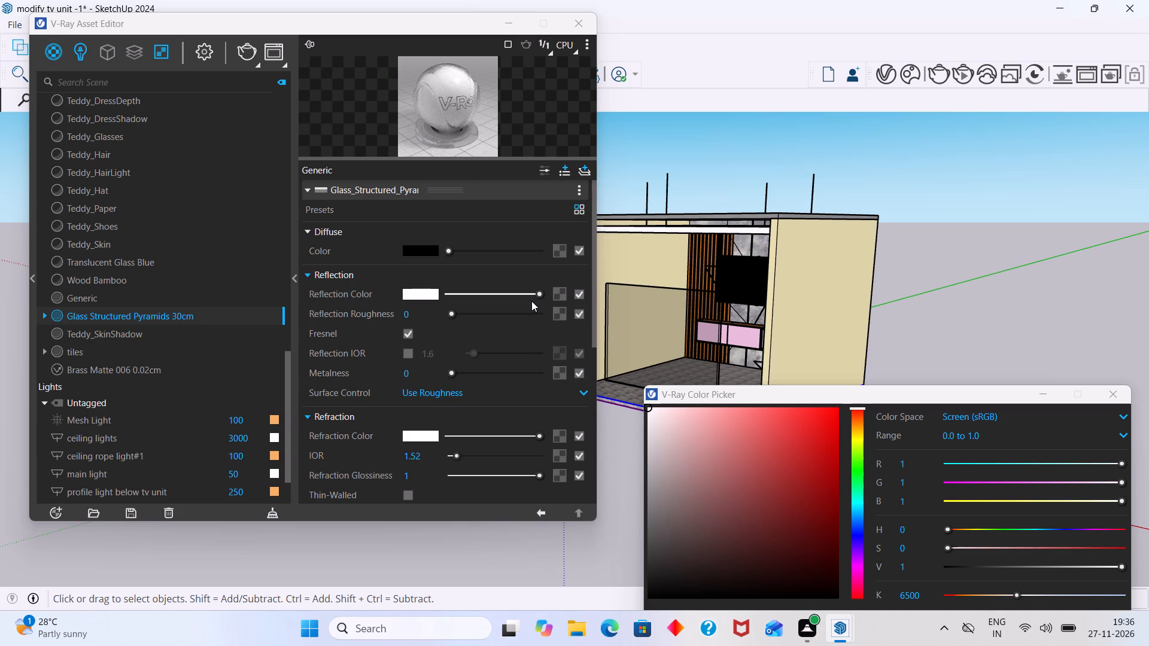
Clear the existing normal map texture from the Glass Structured Pyramids 30cm material's bump settings.
scroll(531, 301, down, 1)
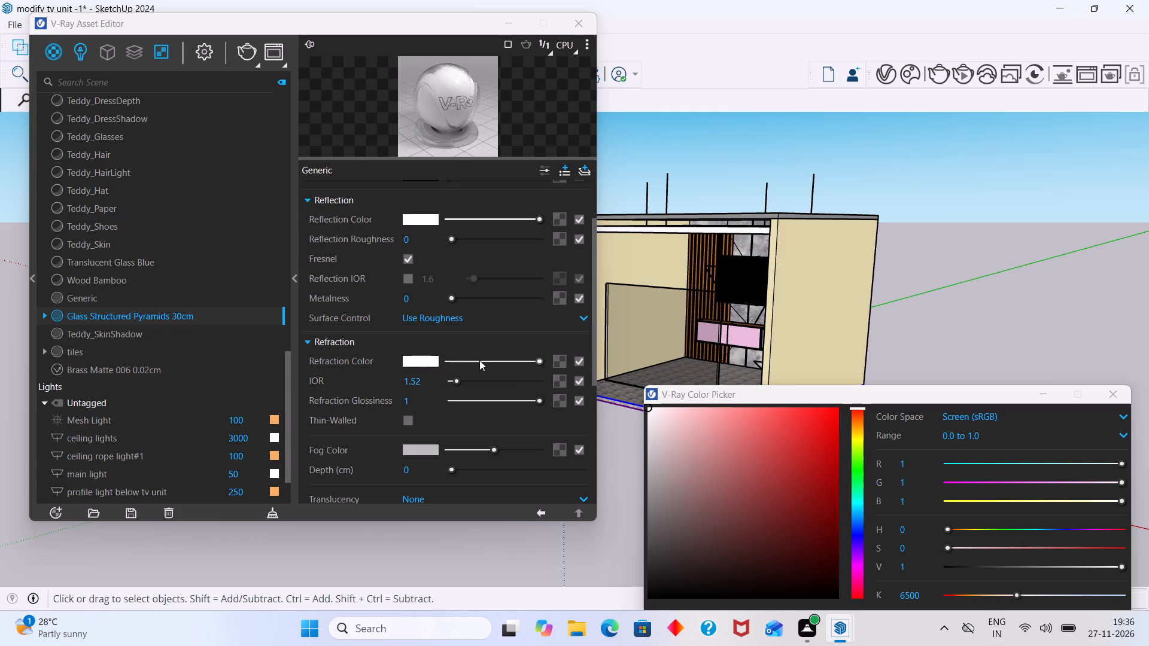
scroll(443, 309, up, 2)
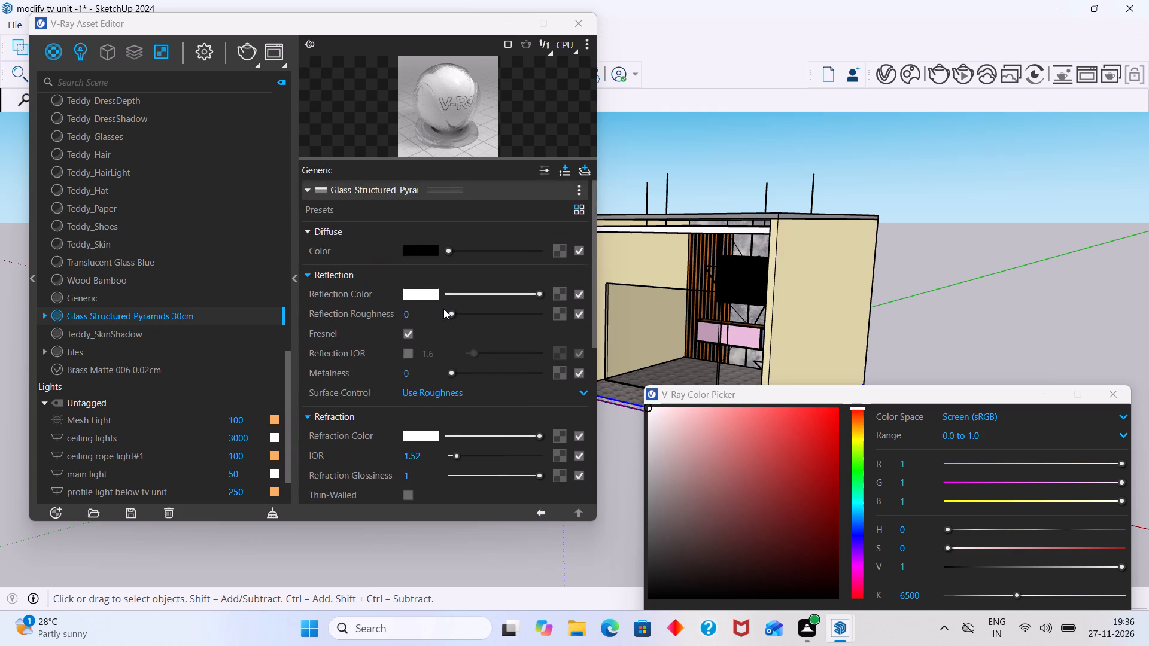
scroll(443, 309, down, 2)
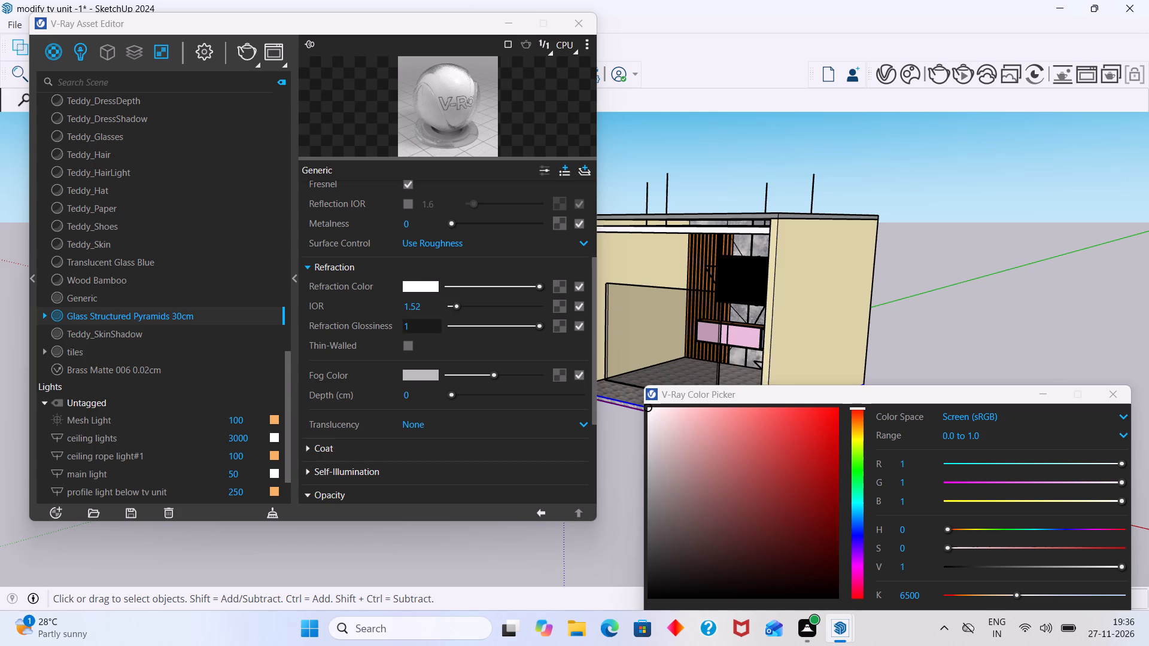
scroll(422, 327, down, 1)
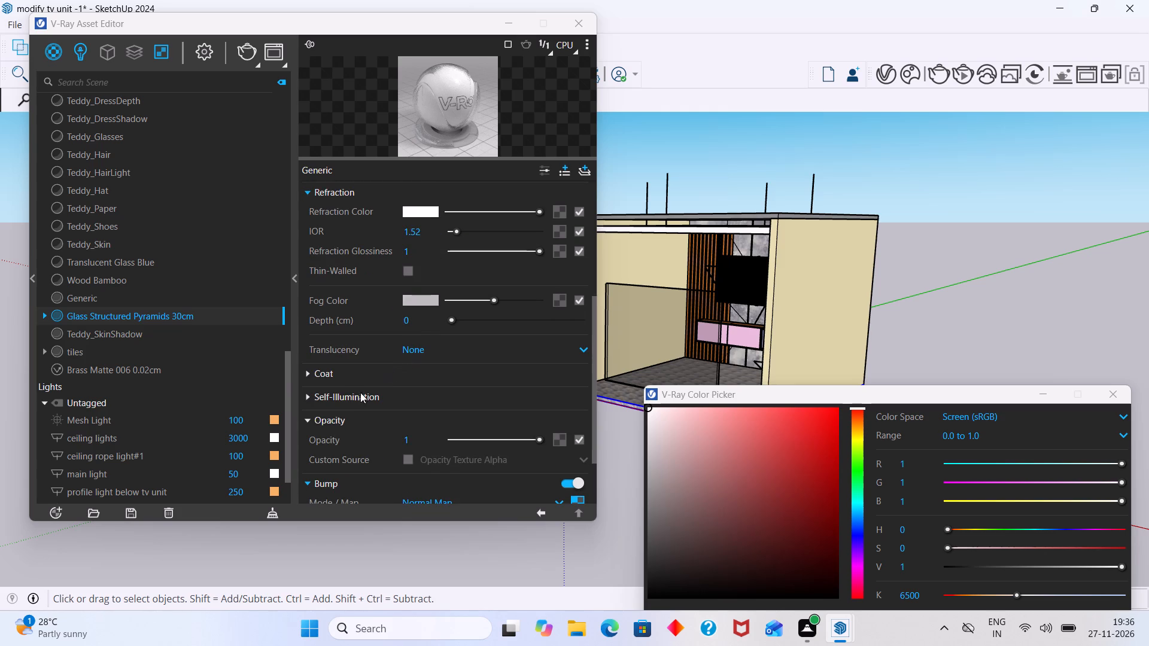
scroll(372, 413, down, 1)
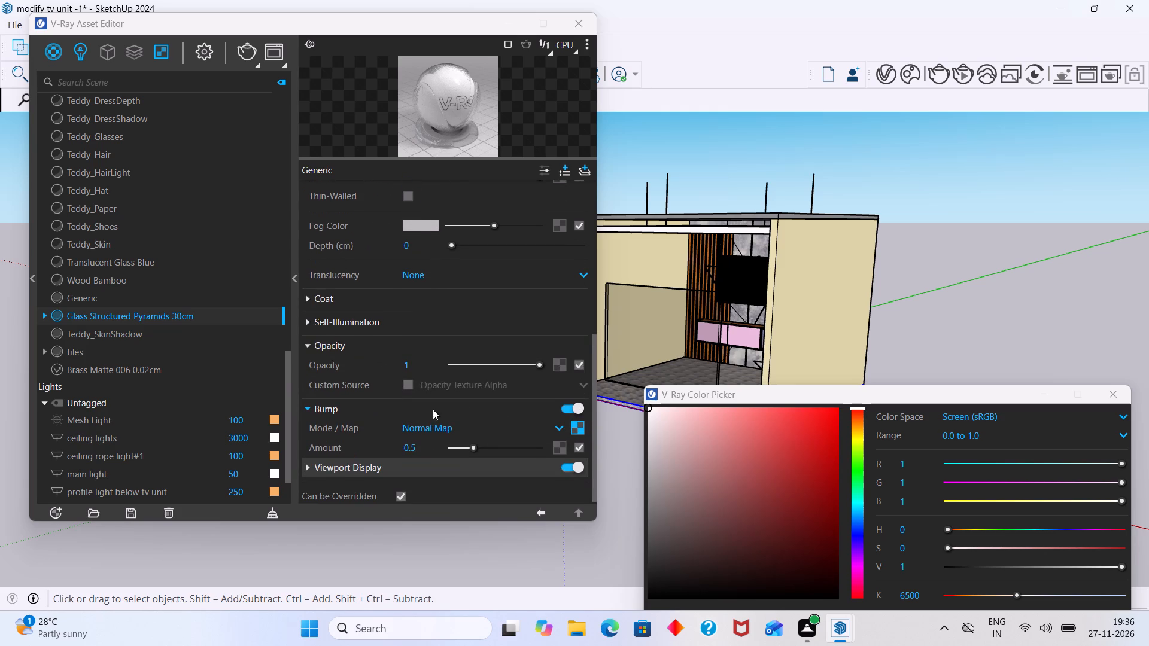
scroll(573, 416, down, 1)
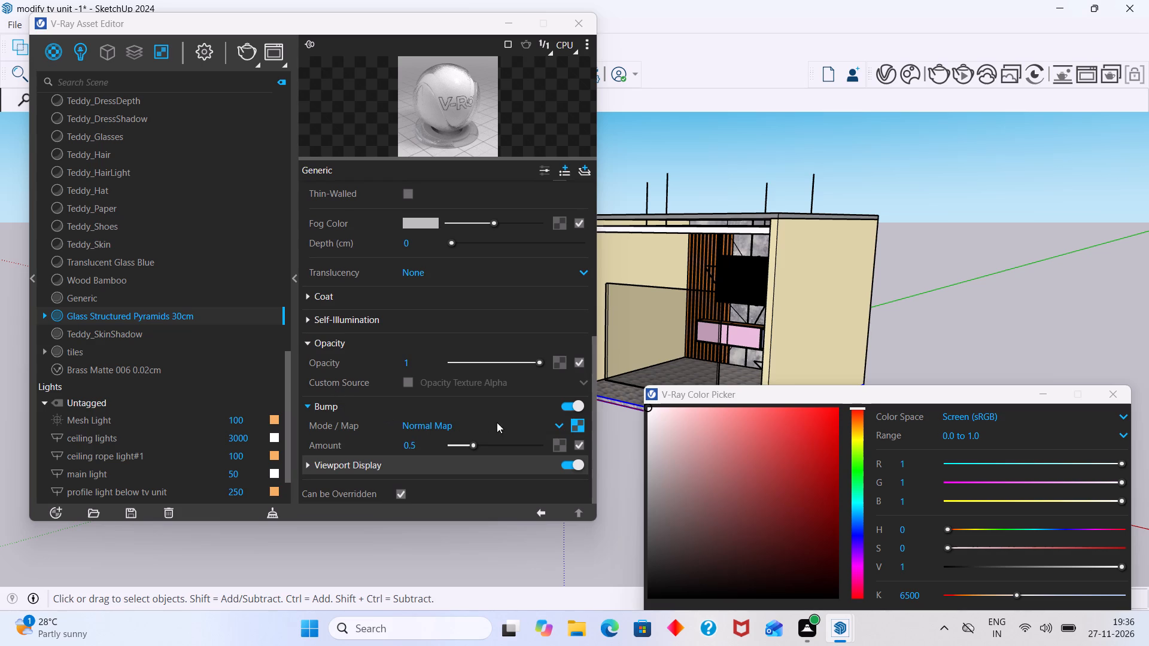
right_click(575, 427)
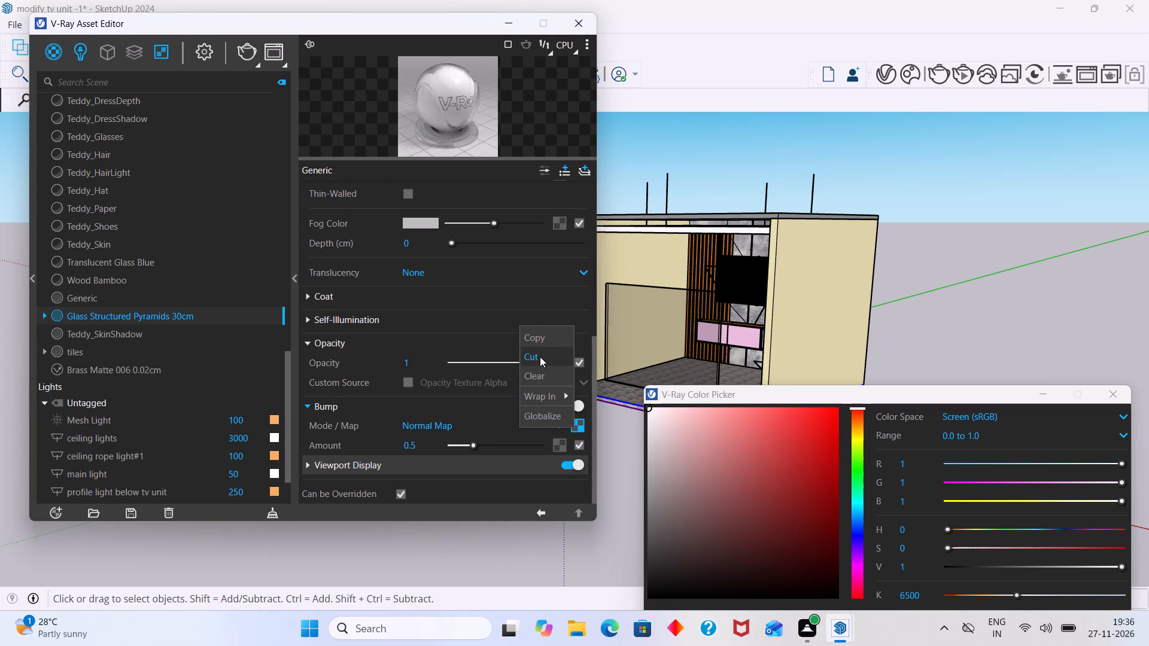
click(538, 374)
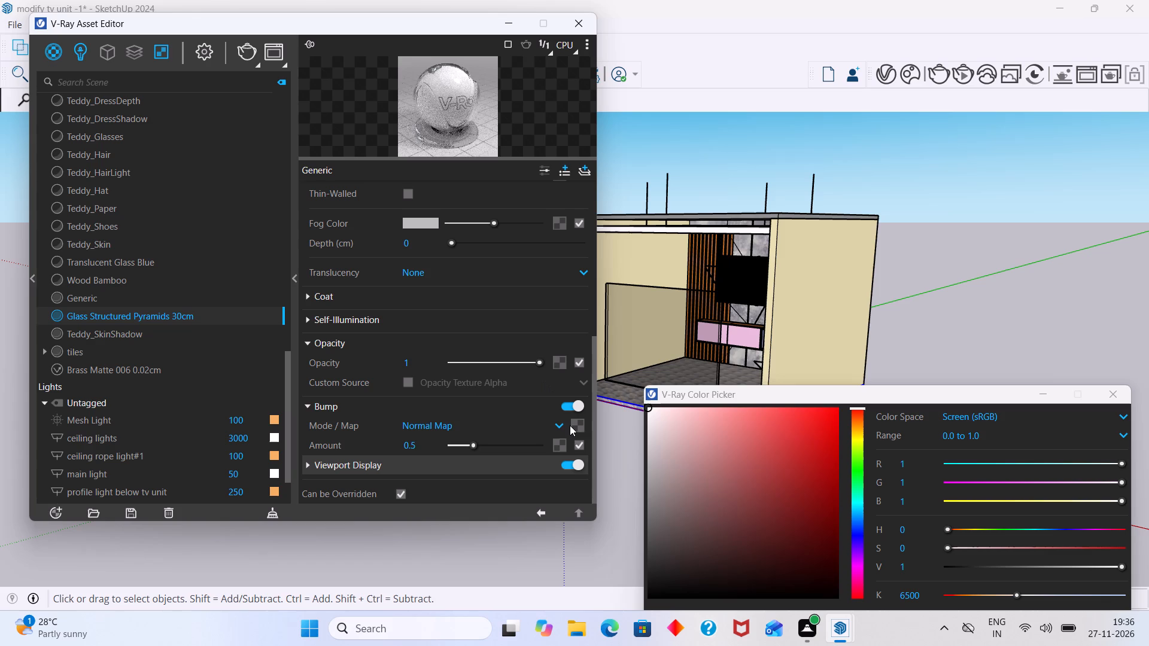
Load the image -3 file as the bitmap for the normal map in the Glass Structured Pyramids 30cm material's bump settings.
scroll(494, 441, down, 1)
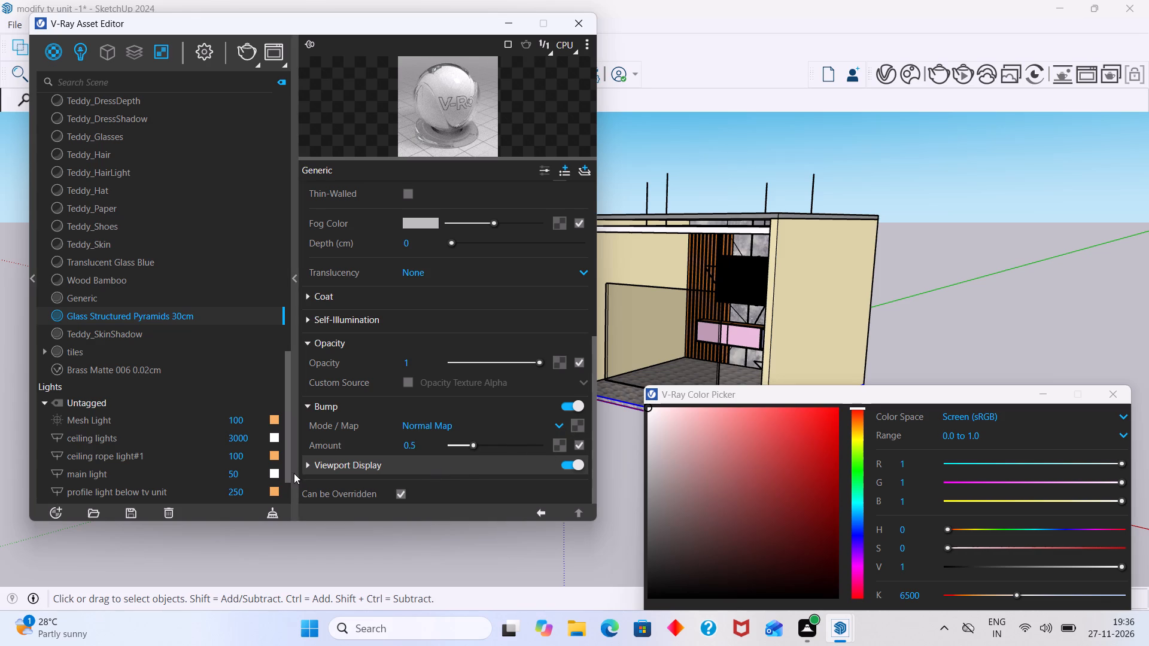
click(307, 465)
middle_drag(414, 458, 408, 395)
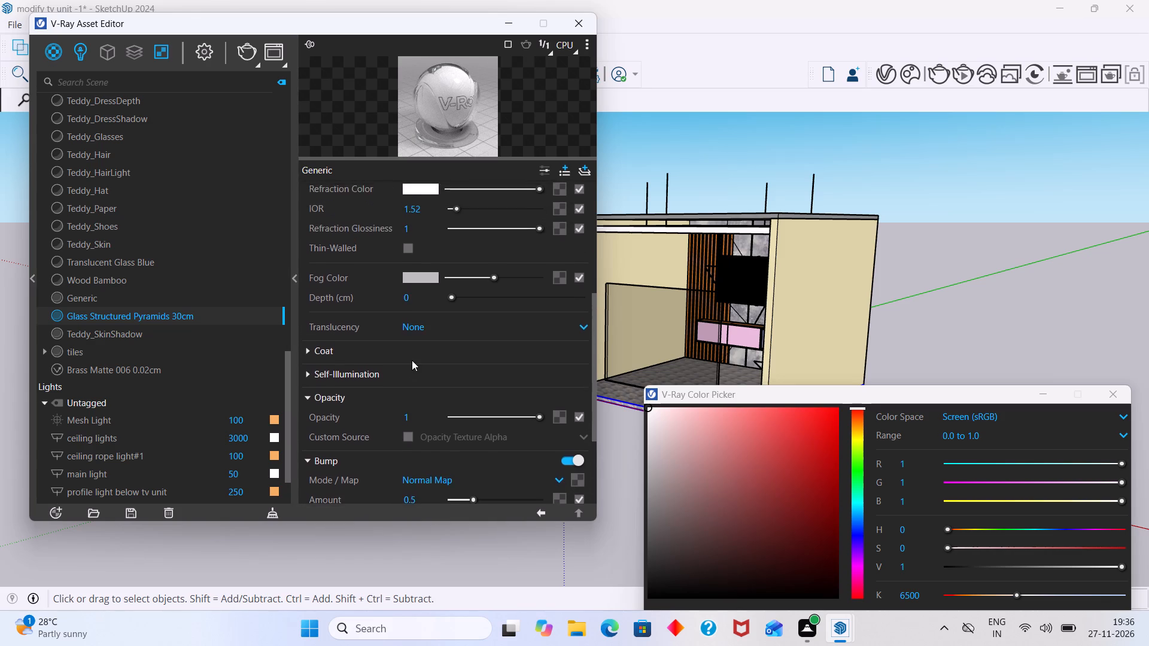
scroll(412, 359, down, 5)
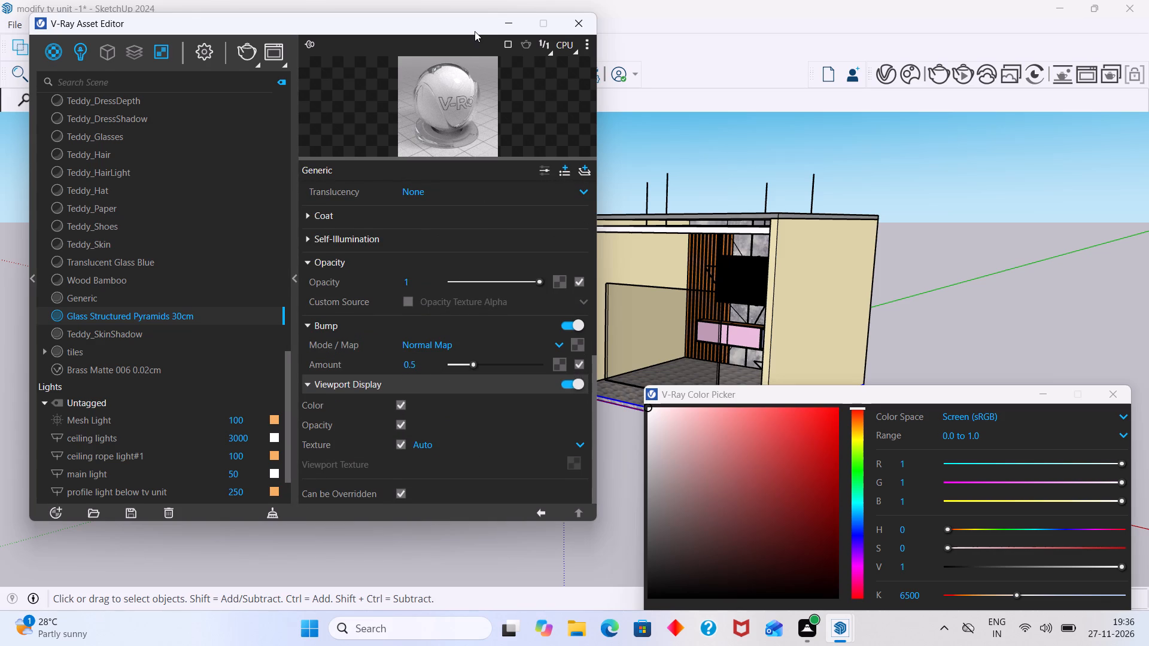
drag(475, 31, 475, 0)
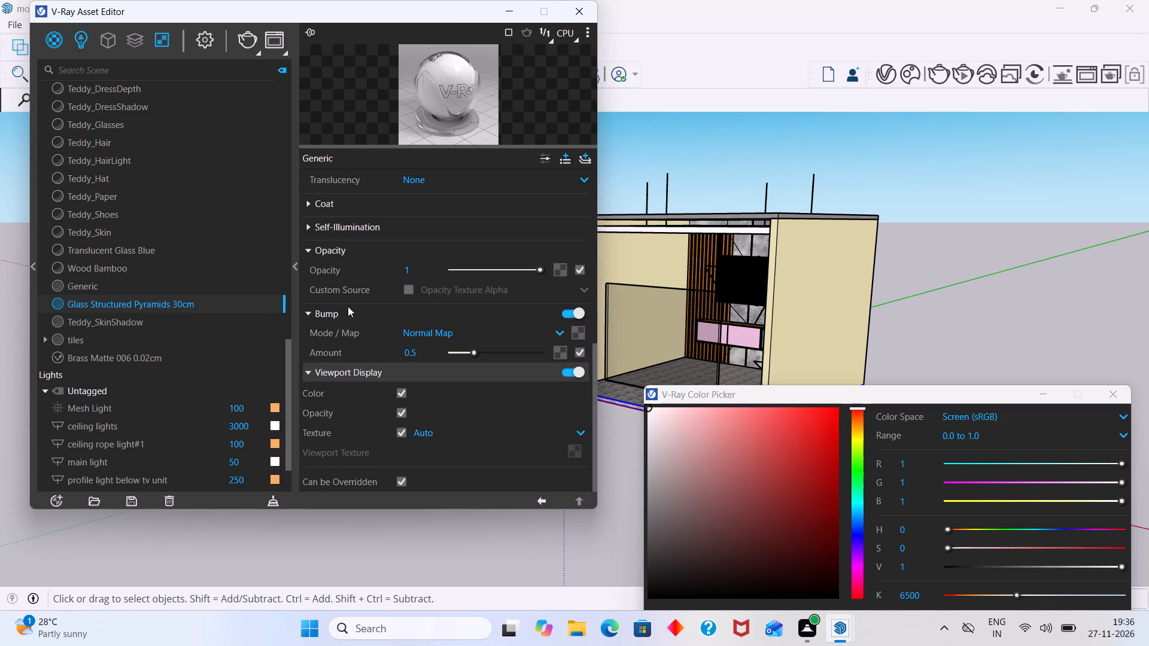
click(576, 336)
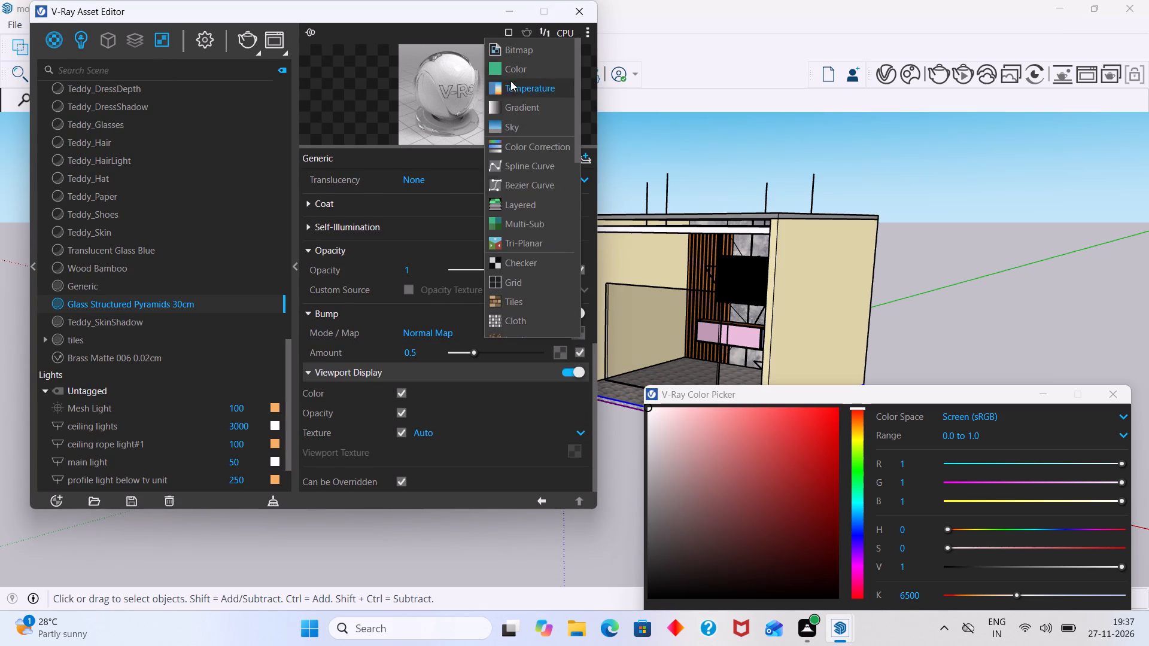
click(508, 46)
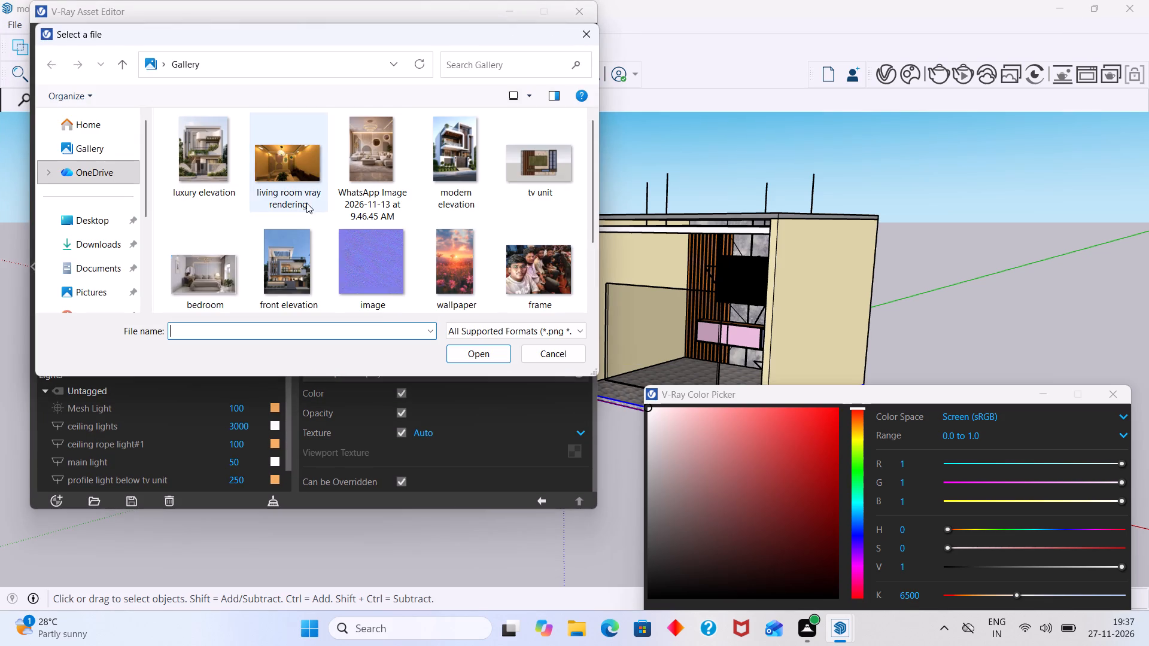
scroll(448, 274, down, 2)
click(387, 252)
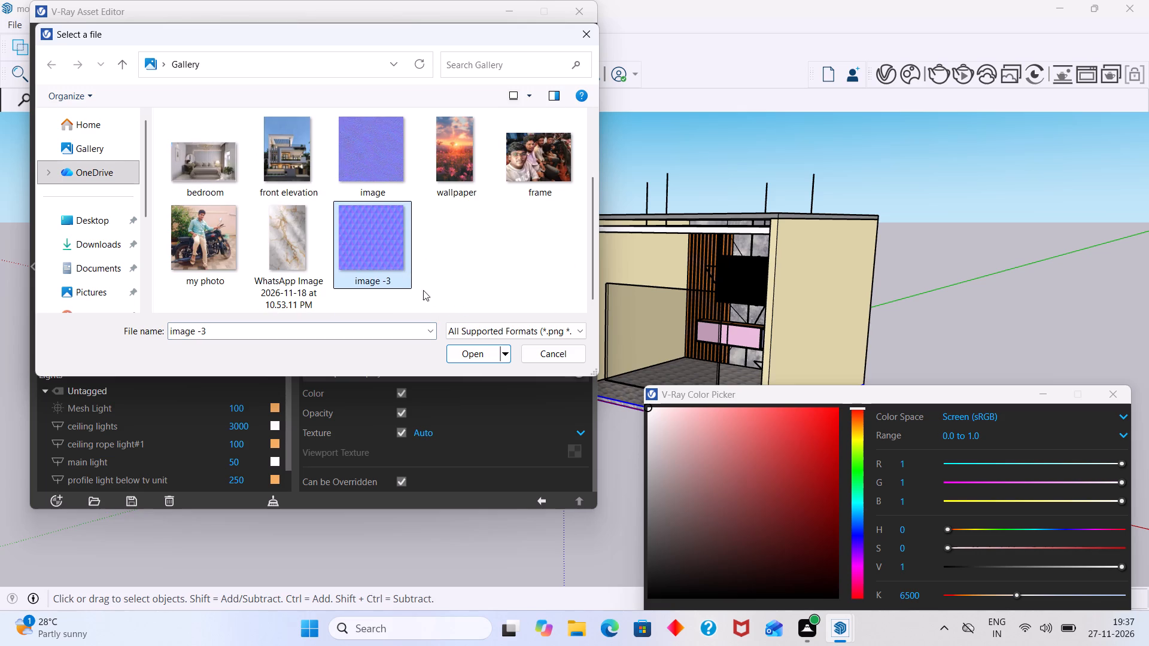
click(476, 356)
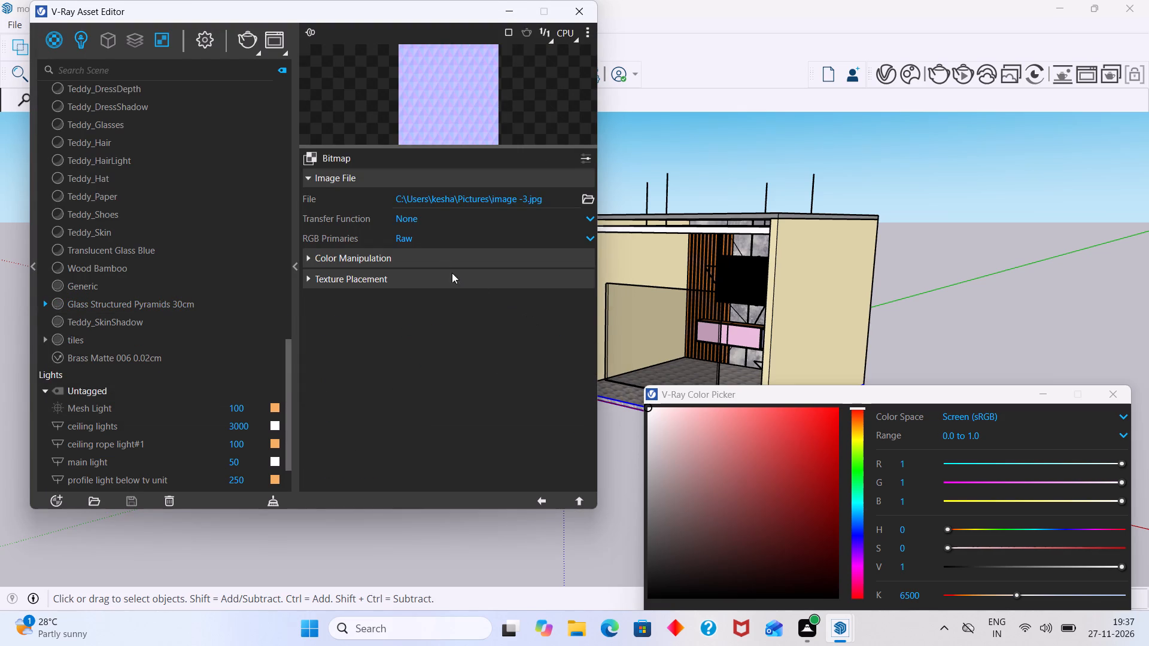
click(360, 281)
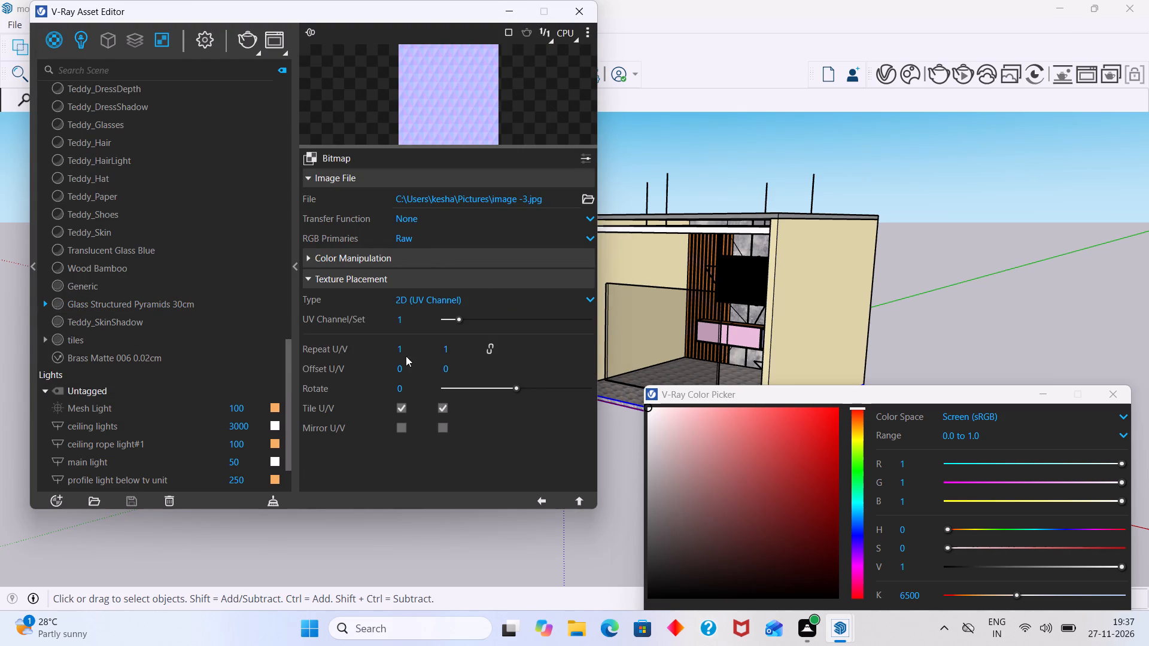
Apply the Glass Structured Pyramids 30cm material to the glass panel standing in front of the TV unit.
scroll(612, 323, up, 4)
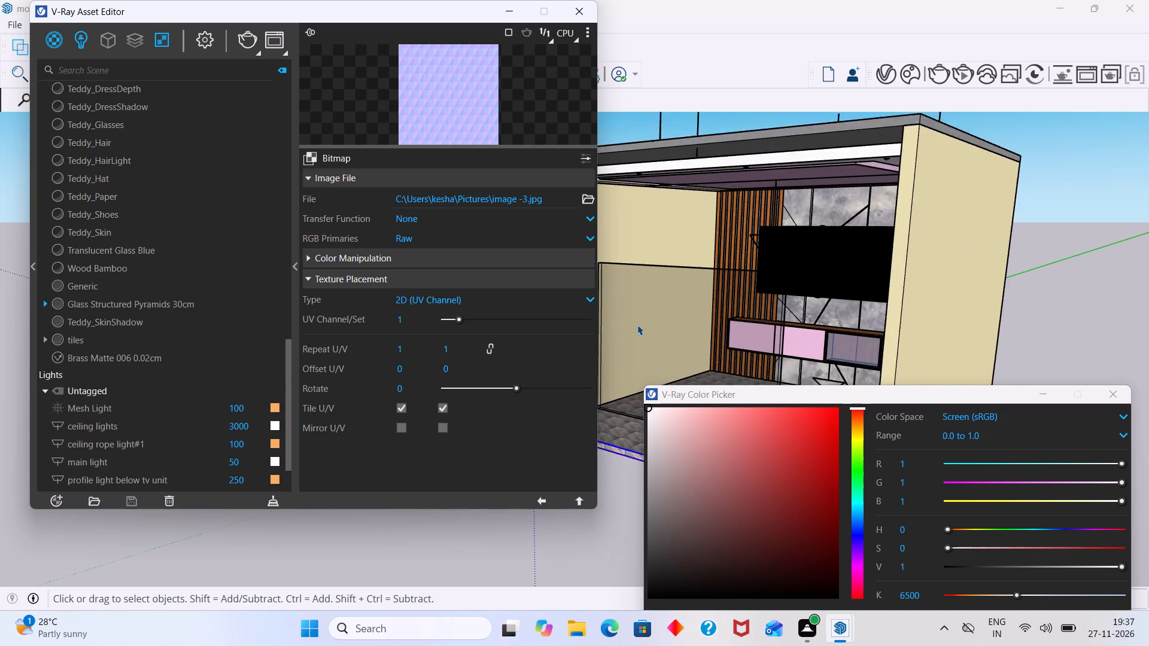
scroll(637, 325, up, 2)
middle_drag(642, 325, 704, 334)
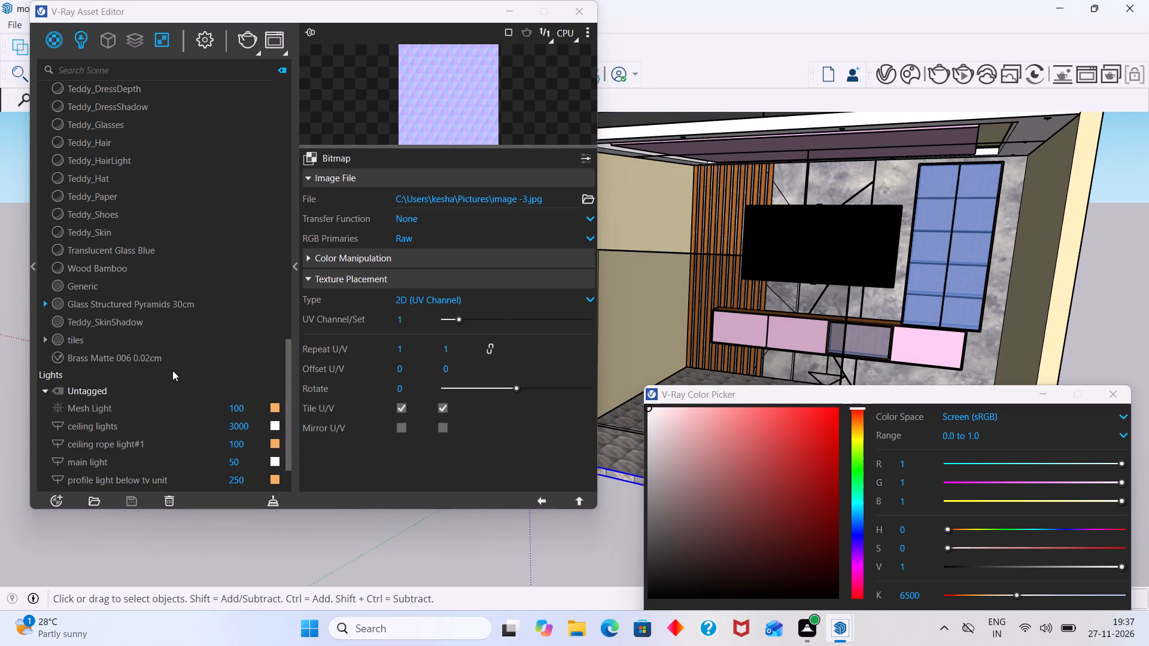
double_click(686, 321)
scroll(904, 299, down, 7)
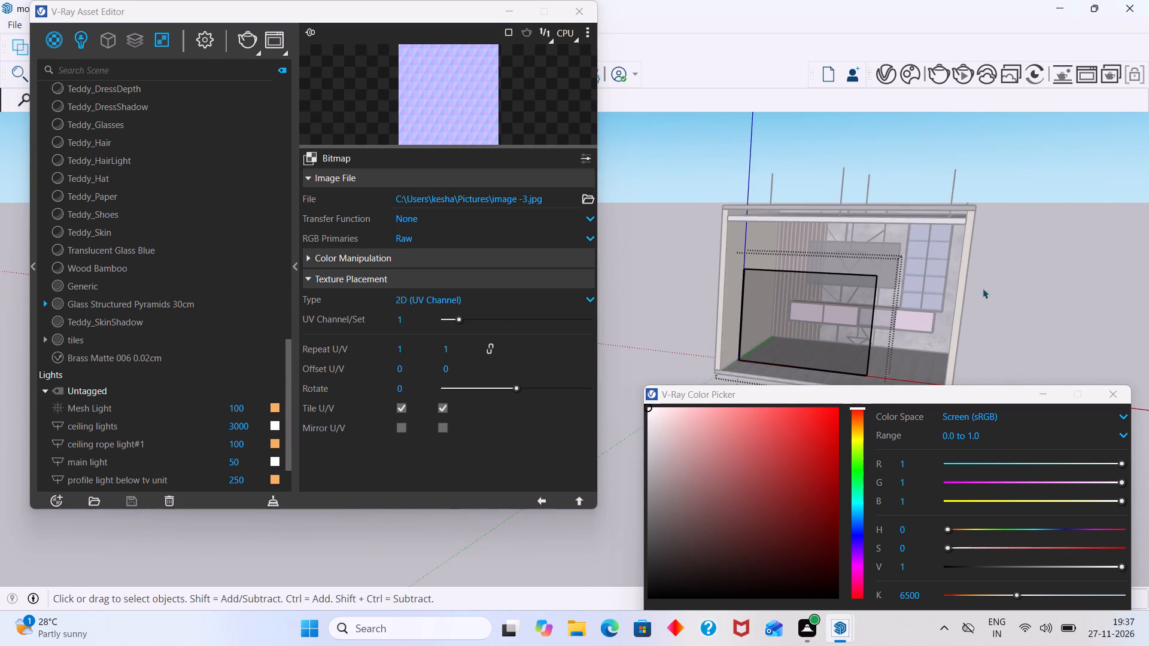
drag(1052, 292, 1041, 296)
scroll(822, 306, up, 2)
click(803, 299)
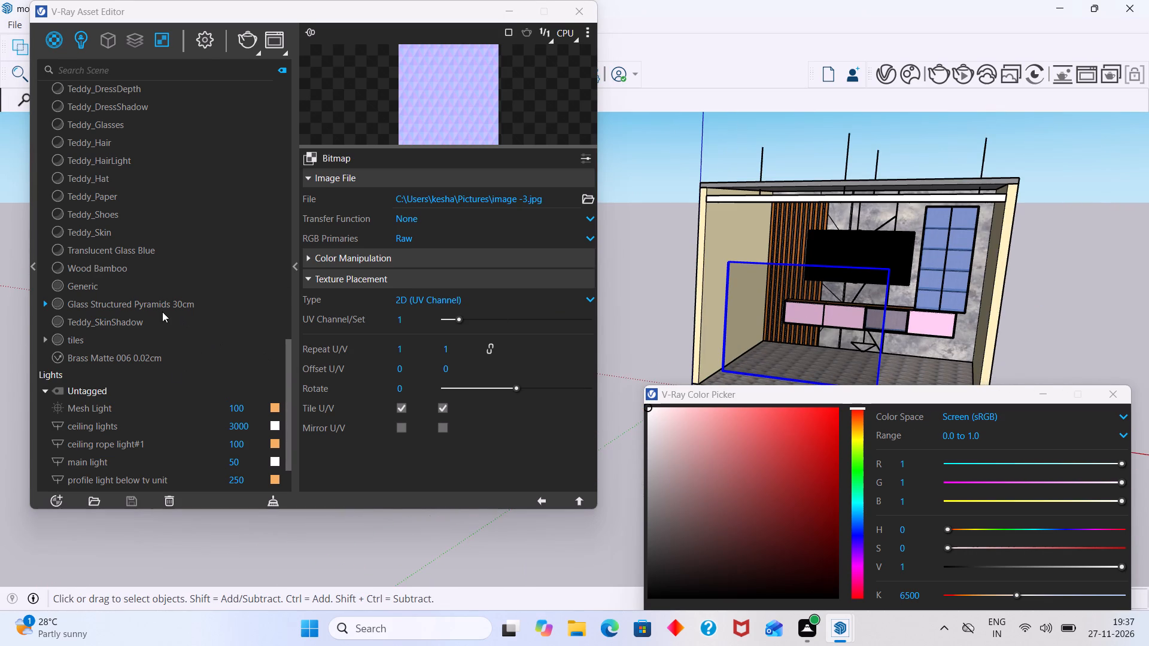
right_click(165, 307)
click(202, 139)
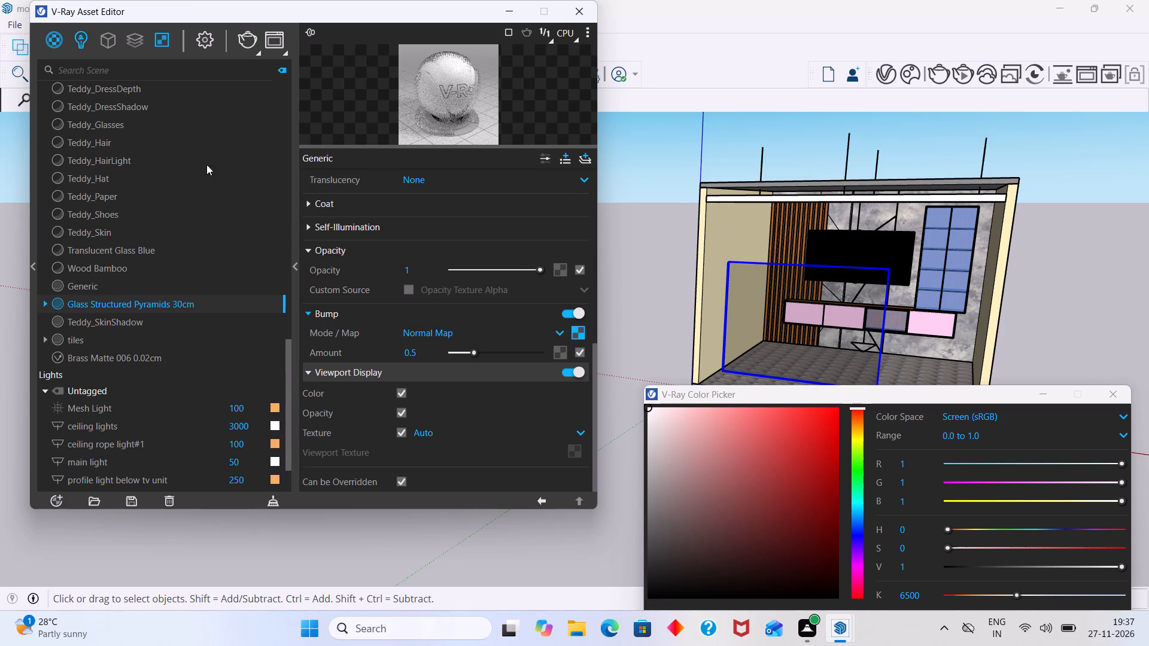
Examine the glass panel's surface up close and from a distance in the model.
scroll(825, 292, up, 2)
scroll(771, 288, up, 8)
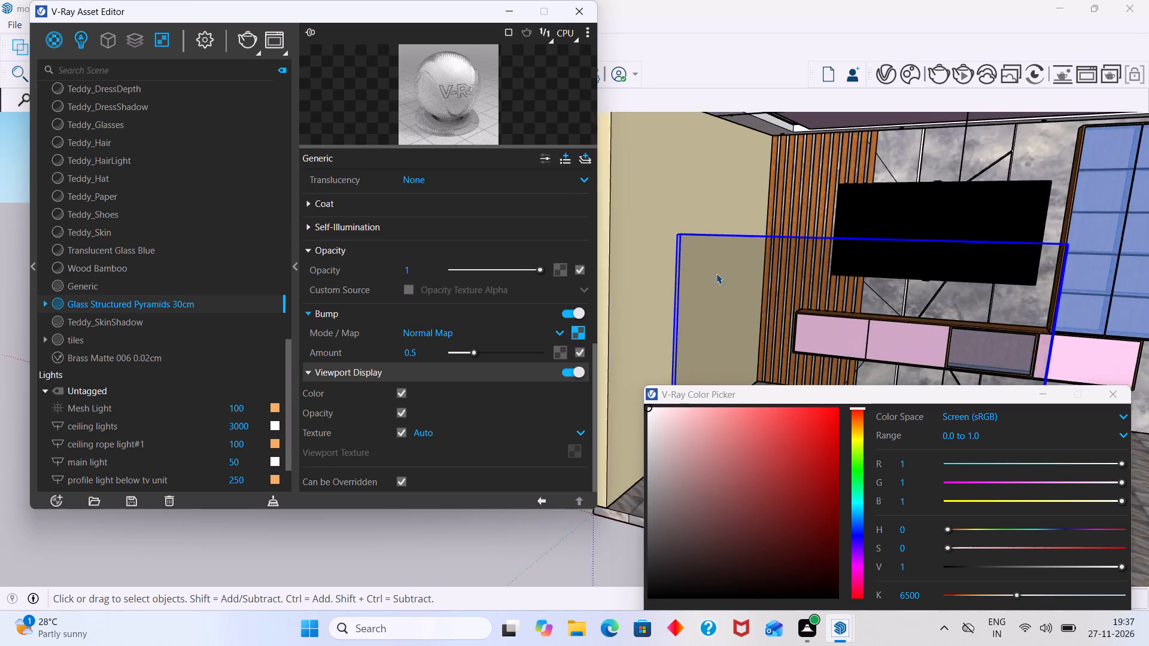
scroll(716, 273, up, 11)
middle_drag(700, 256, 709, 275)
scroll(699, 194, up, 1)
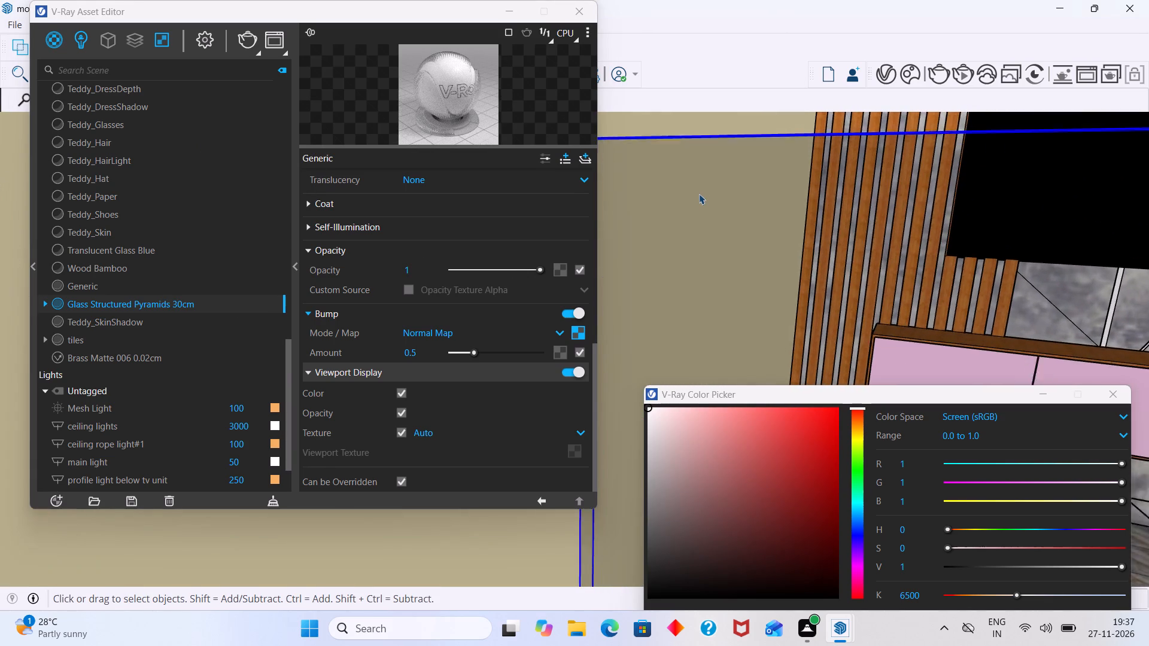
scroll(699, 194, up, 4)
scroll(699, 192, down, 20)
scroll(699, 192, down, 10)
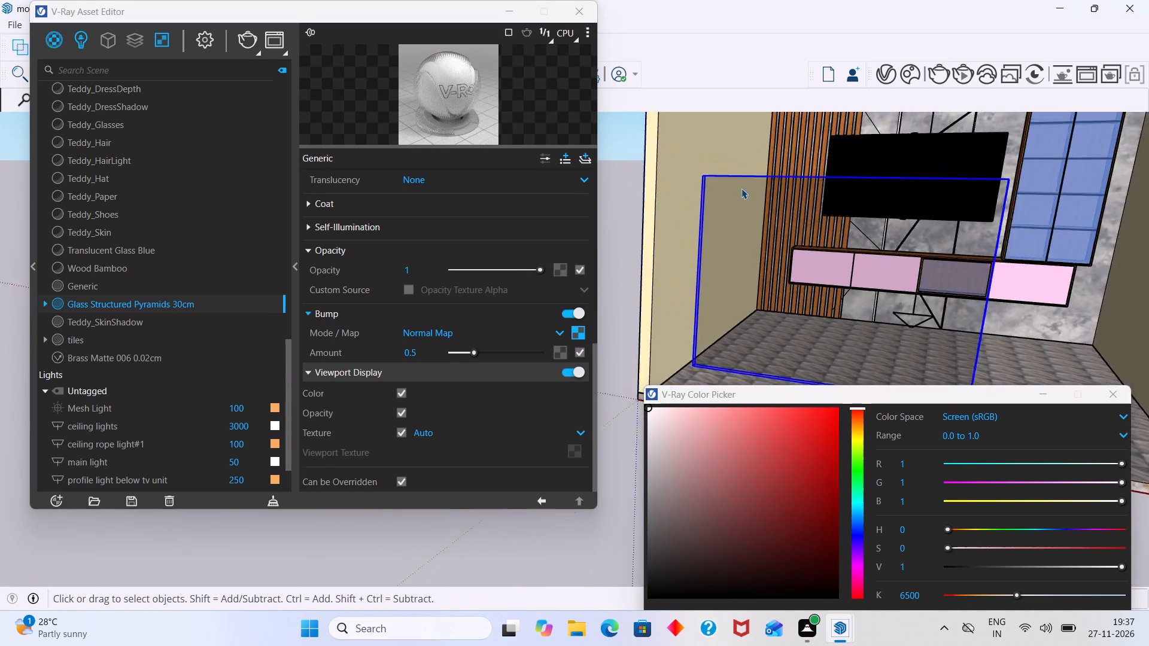
scroll(741, 188, down, 12)
click(913, 190)
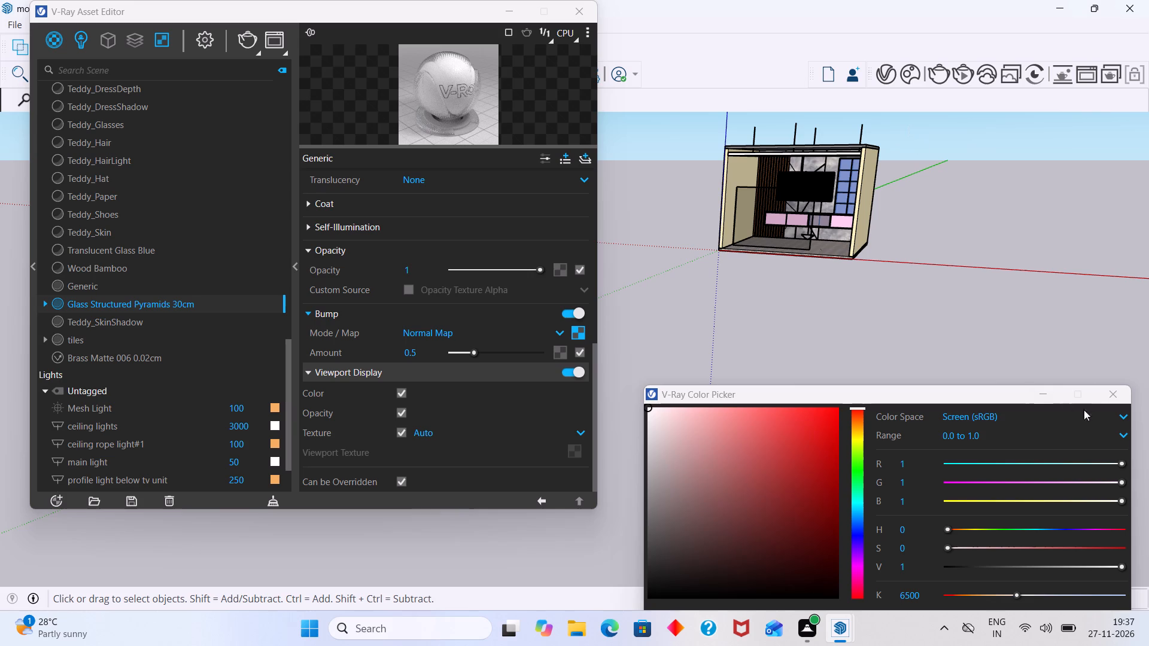
Close the color picker and start a V-Ray render of the TV unit room.
click(1112, 395)
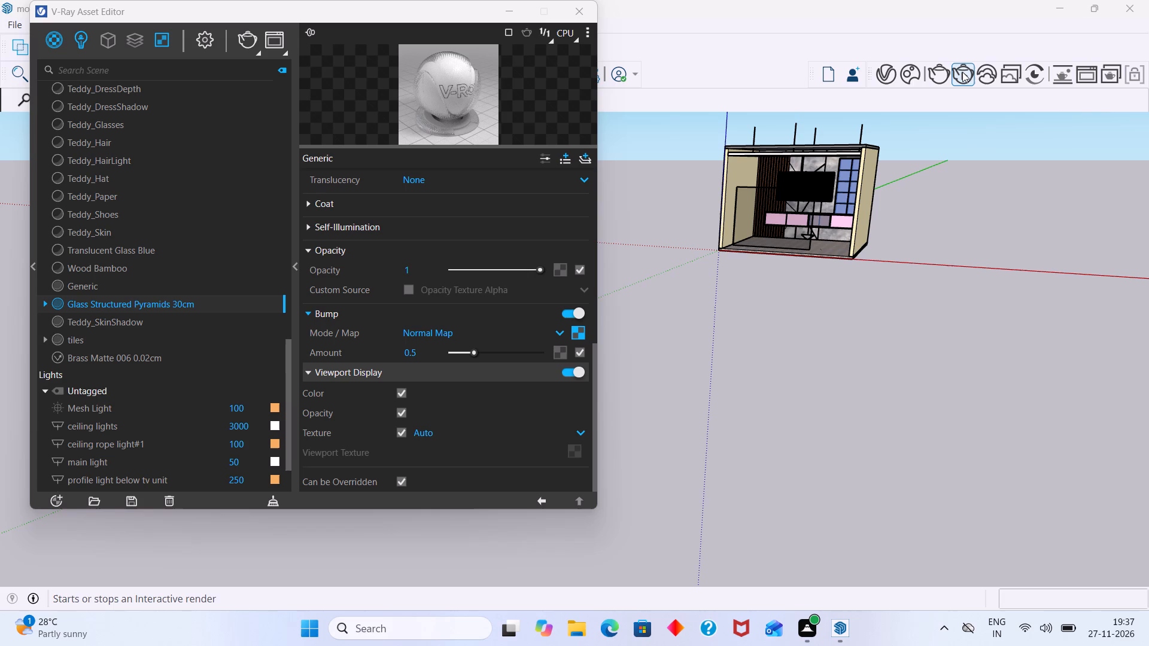
double_click(244, 40)
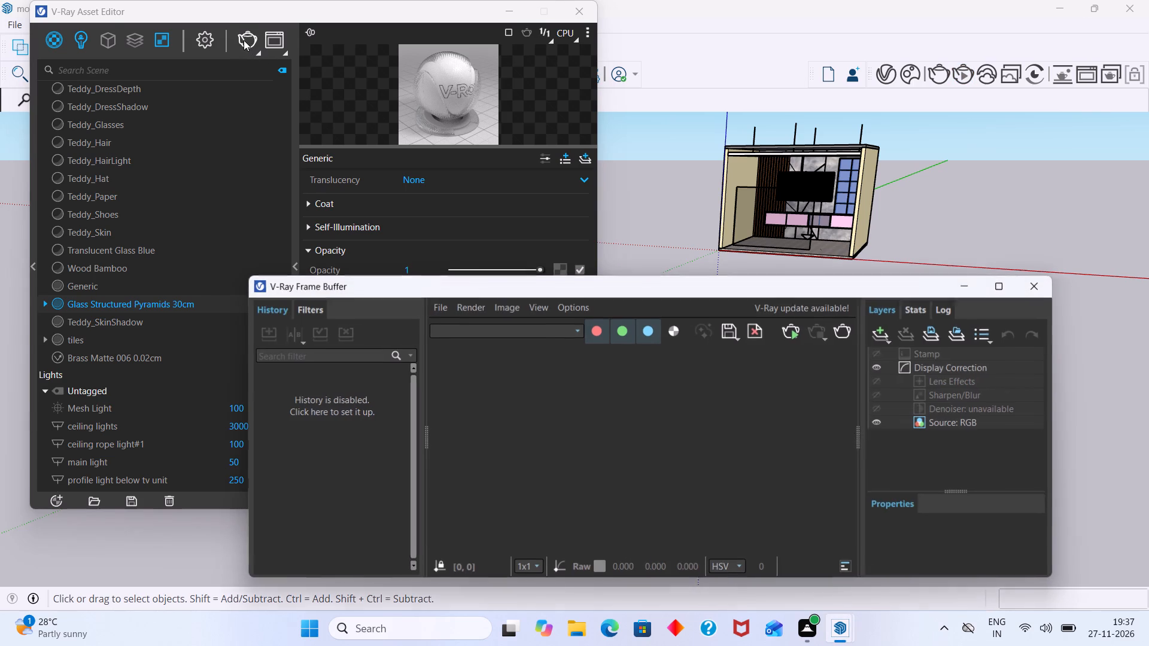
Inspect the rendered glass panel, slatted wall and TV cabinet up close in the frame buffer.
scroll(639, 438, down, 1)
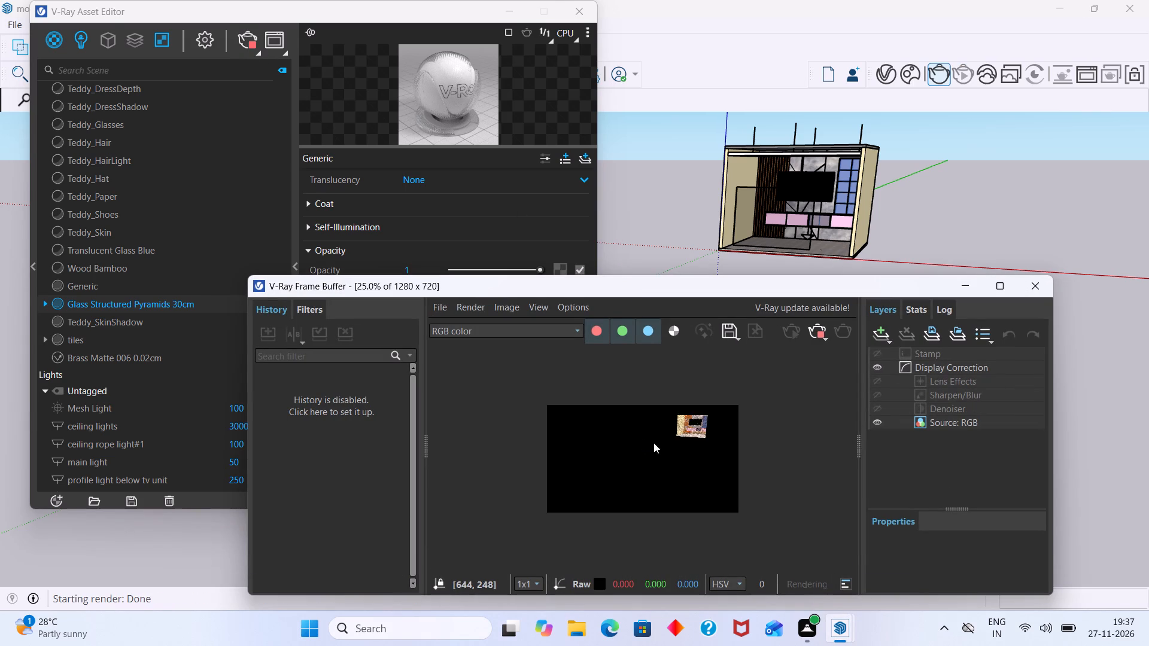
scroll(689, 443, up, 2)
middle_drag(721, 428, 636, 519)
scroll(716, 446, up, 1)
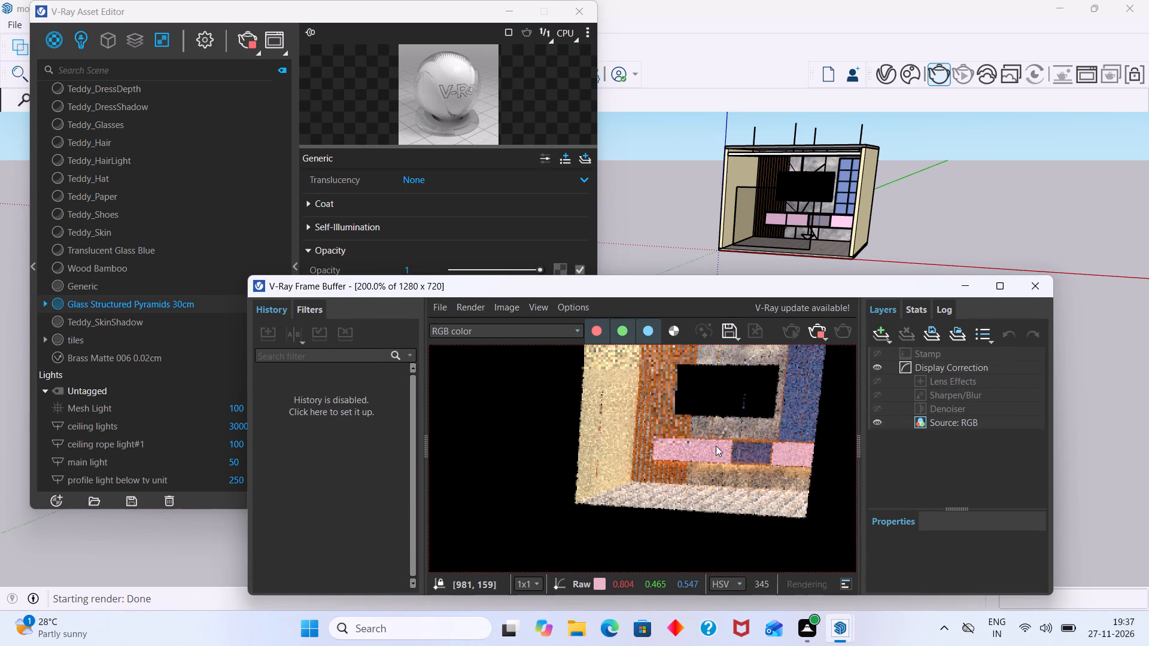
middle_drag(726, 473, 706, 422)
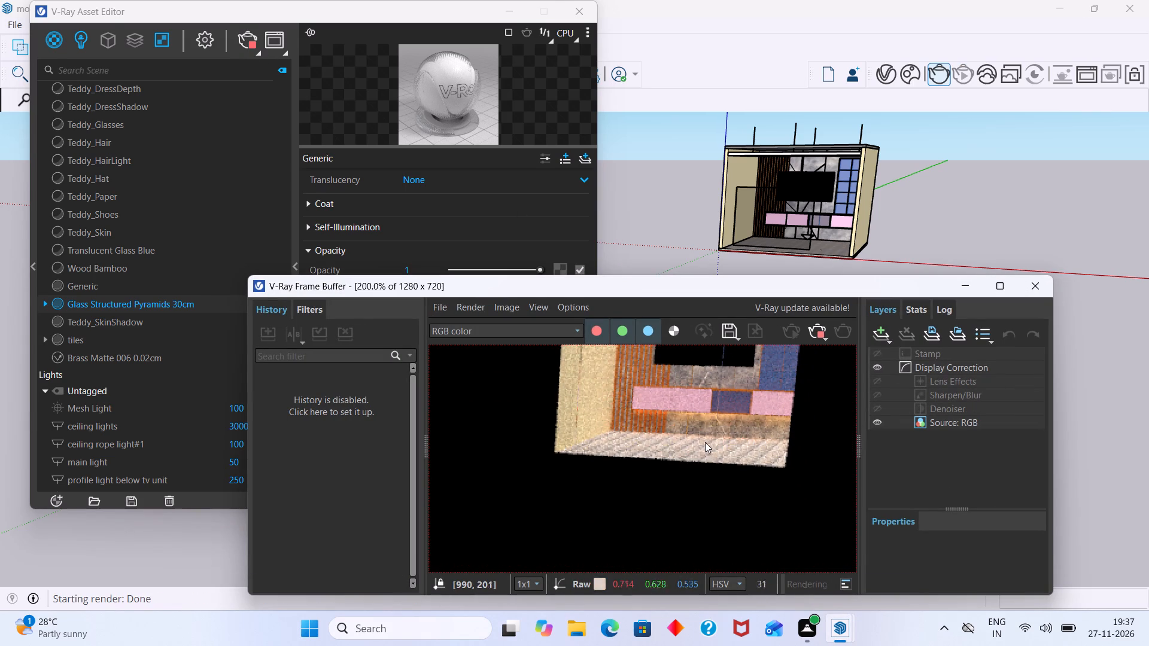
scroll(704, 441, down, 1)
scroll(700, 426, up, 2)
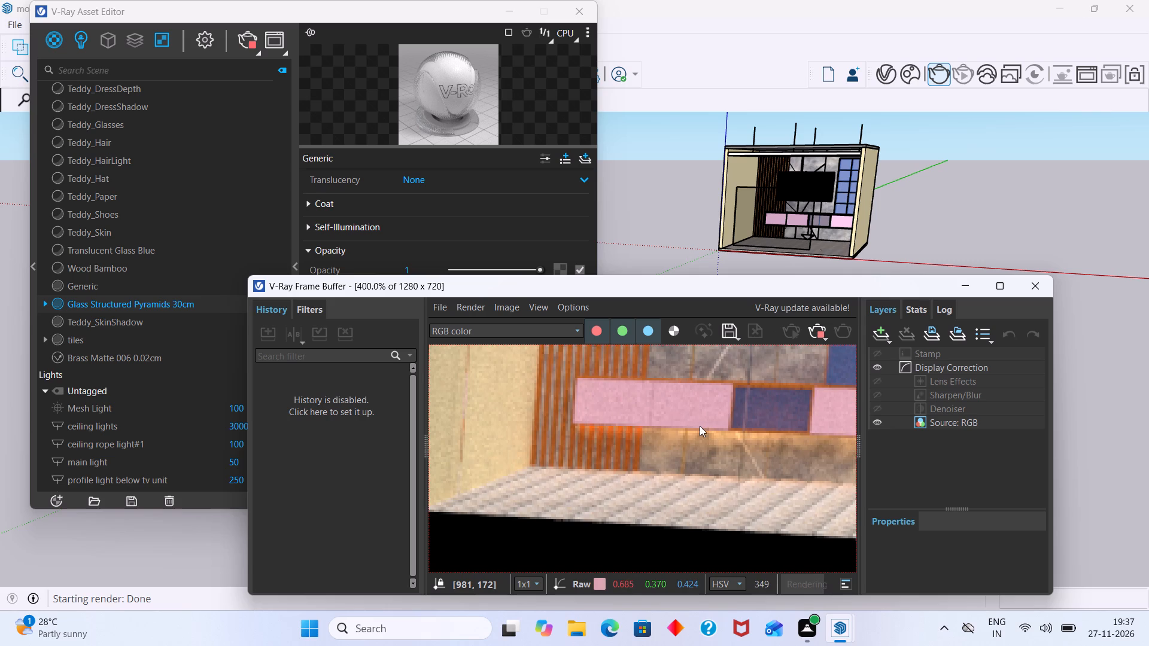
middle_drag(701, 429, 718, 443)
scroll(714, 438, down, 1)
scroll(706, 422, up, 1)
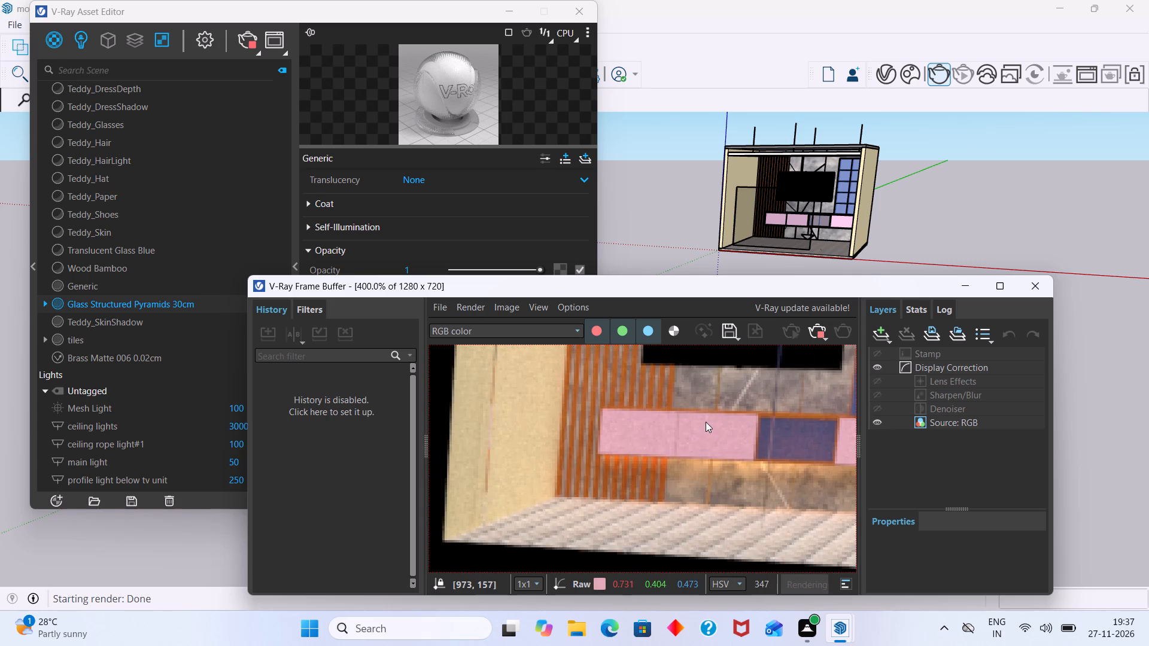
middle_drag(709, 426, 725, 445)
scroll(721, 441, up, 1)
scroll(667, 451, down, 2)
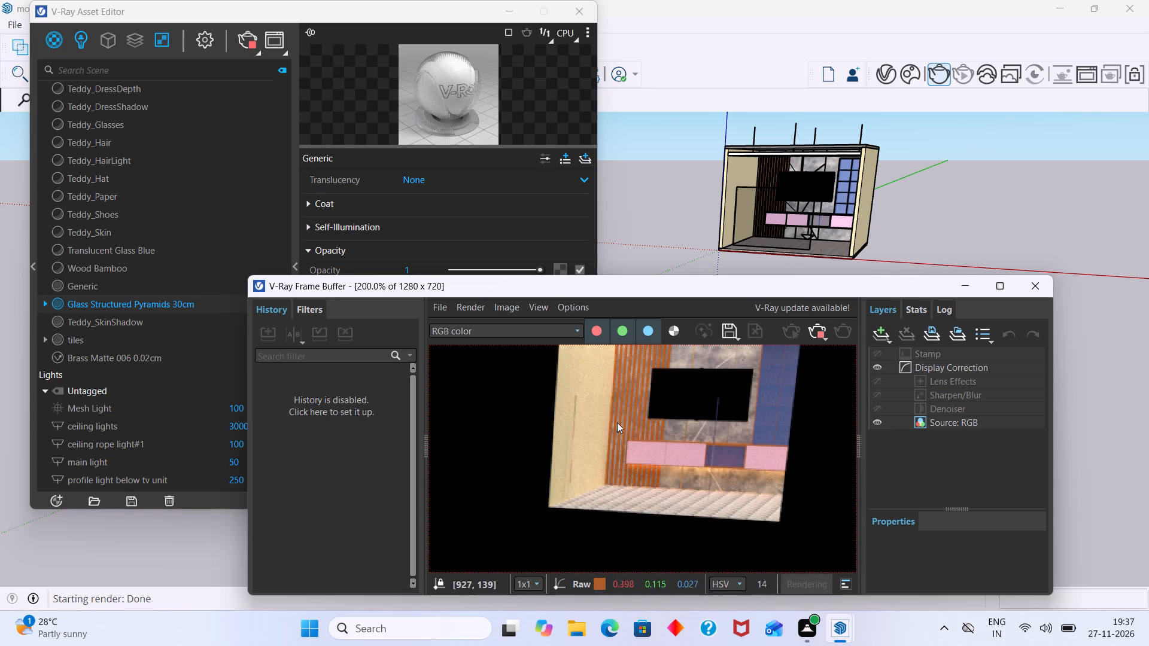
middle_drag(612, 419, 633, 431)
scroll(633, 431, up, 1)
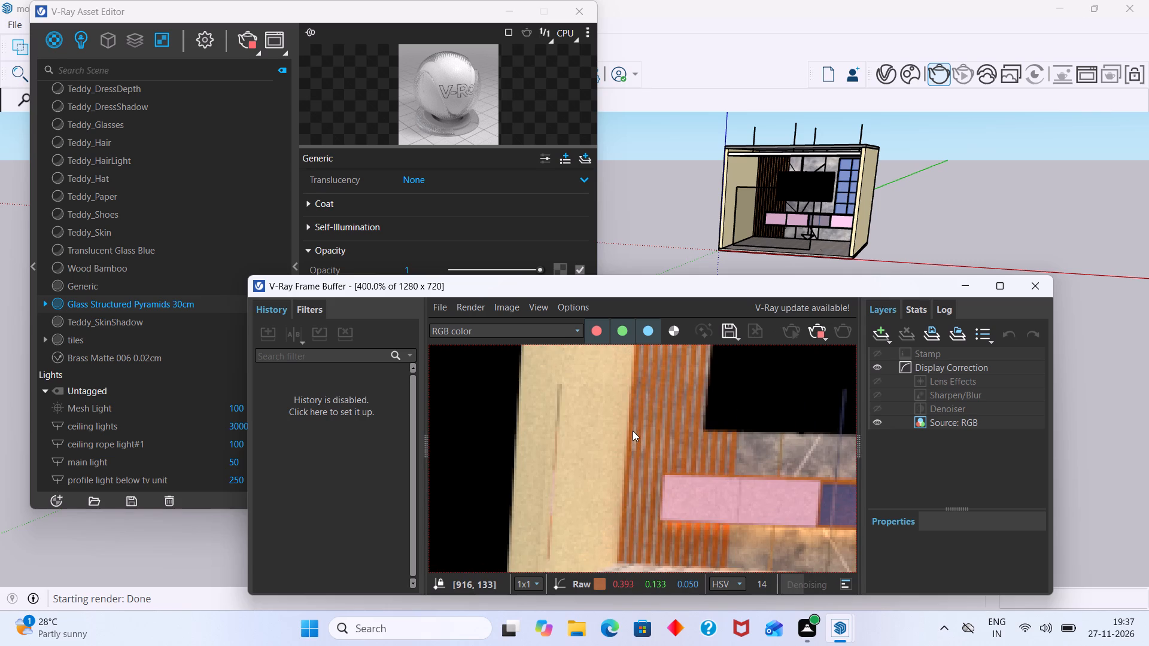
scroll(633, 431, down, 1)
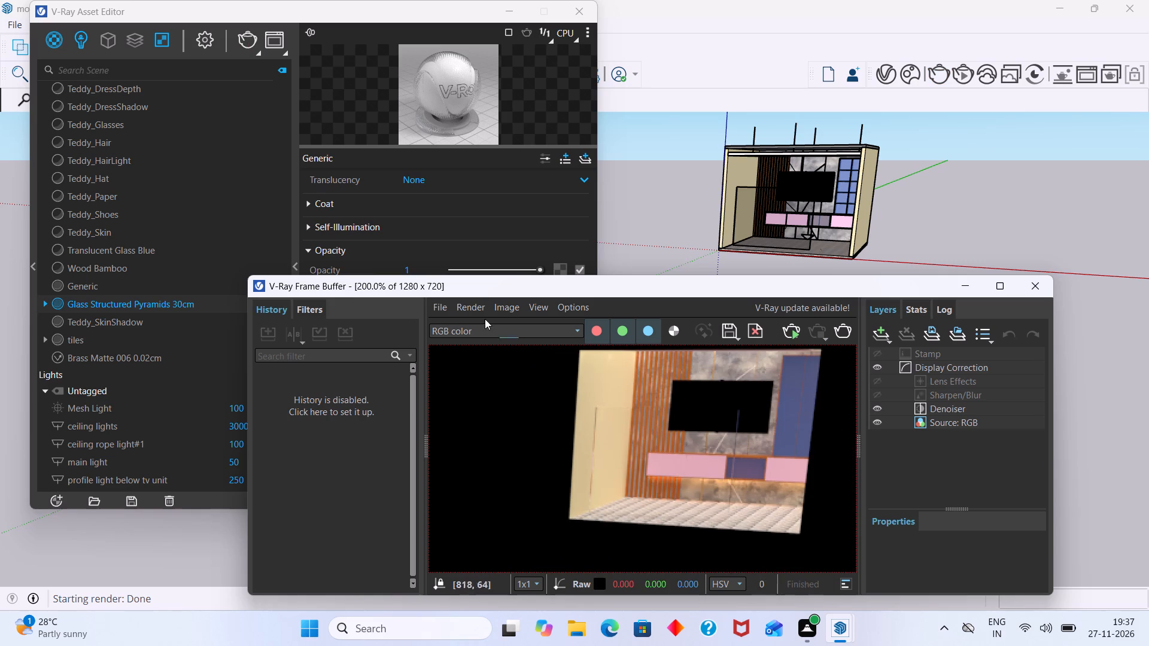
Close the Asset Editor and start an interactive render of a closer view of the TV wall and glass panel.
click(579, 11)
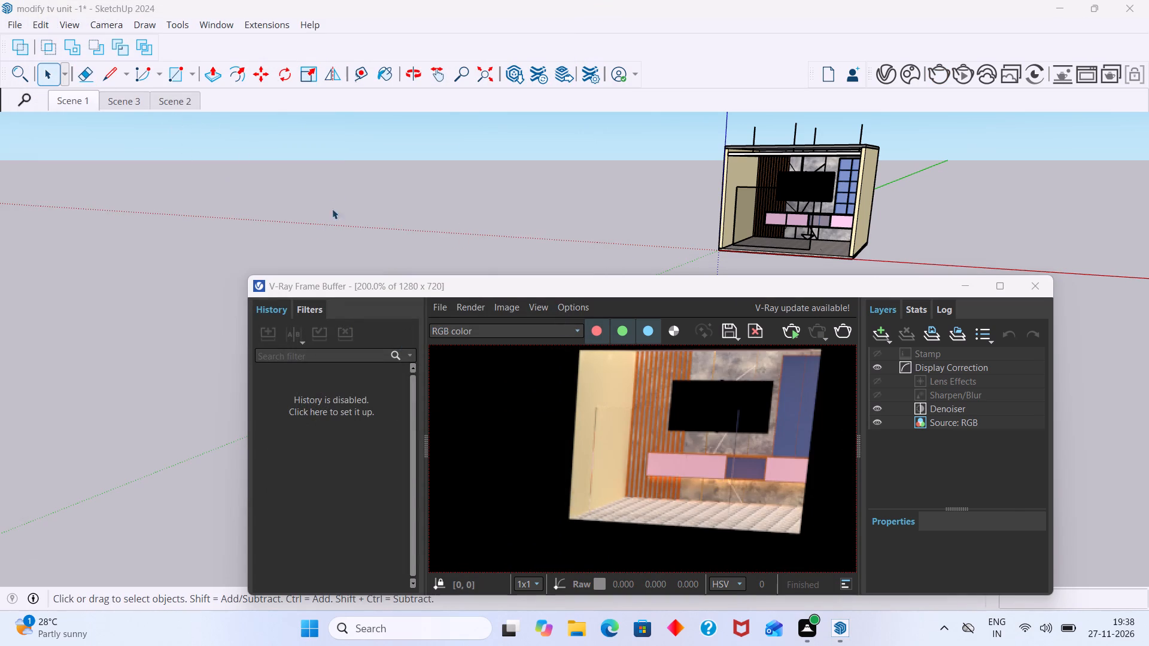
scroll(695, 459, up, 2)
scroll(694, 458, down, 1)
scroll(771, 258, up, 3)
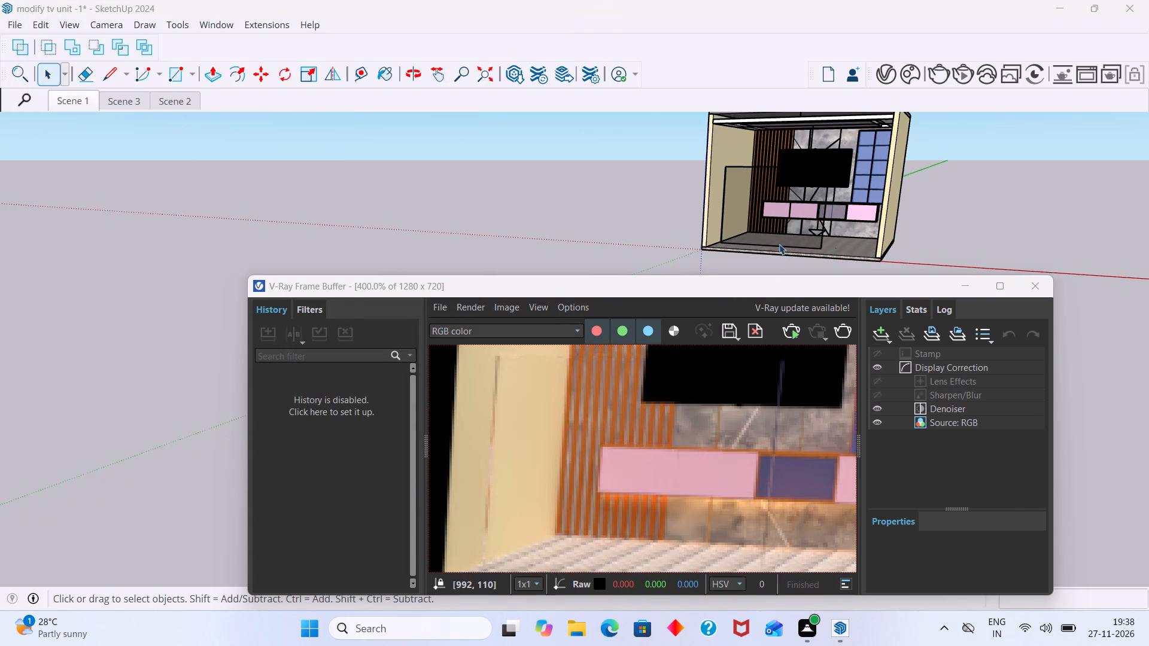
scroll(779, 244, up, 5)
middle_click(791, 204)
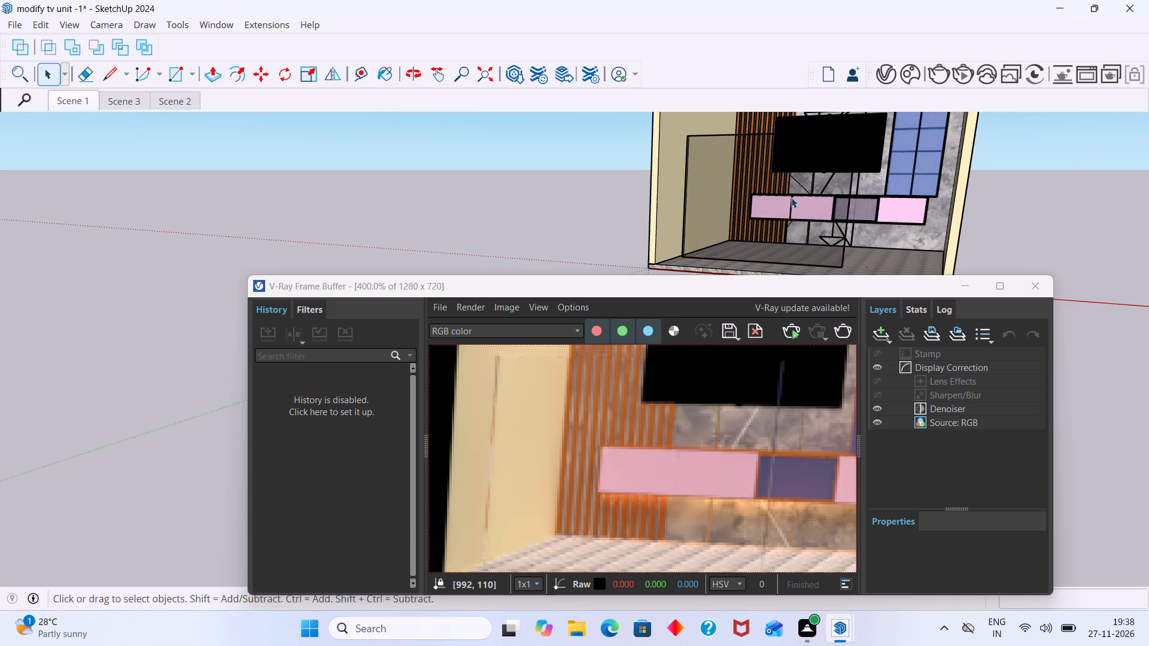
shift+middle_drag(790, 197, 709, 278)
scroll(703, 273, up, 4)
scroll(667, 438, down, 1)
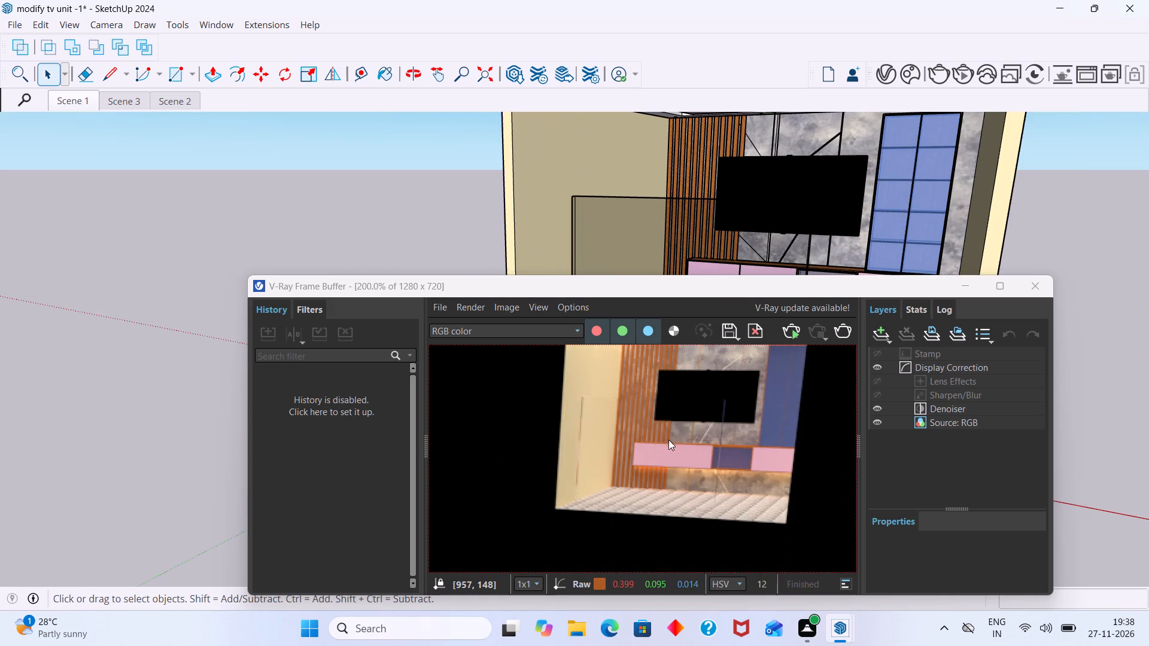
scroll(673, 443, up, 1)
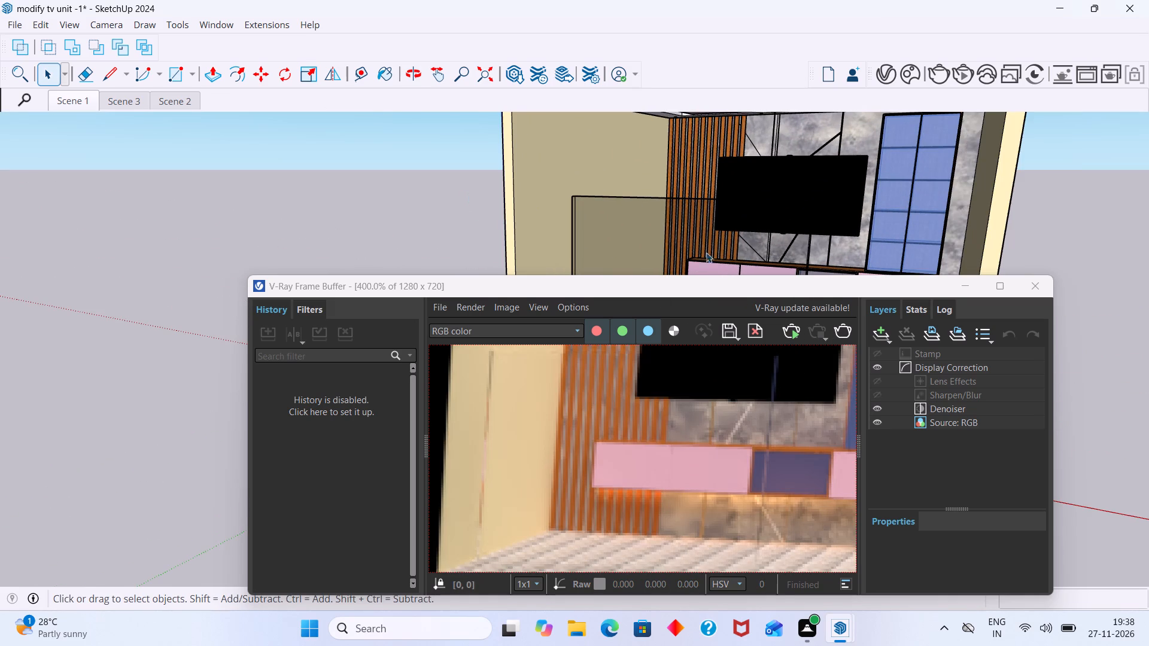
click(794, 329)
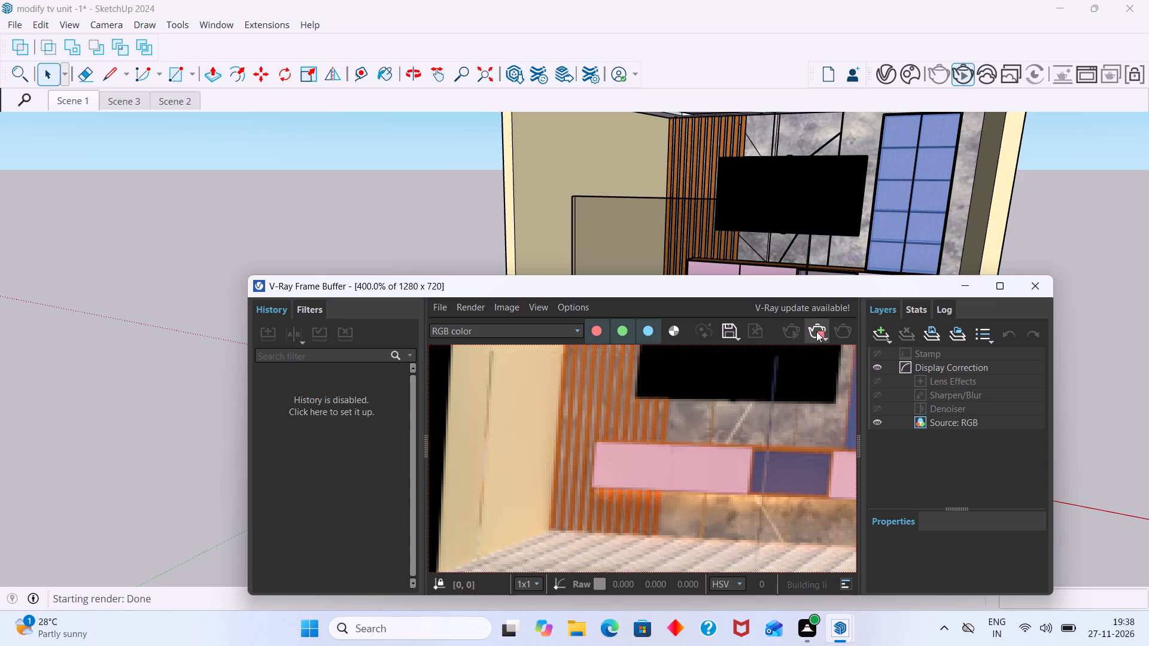
scroll(734, 447, down, 2)
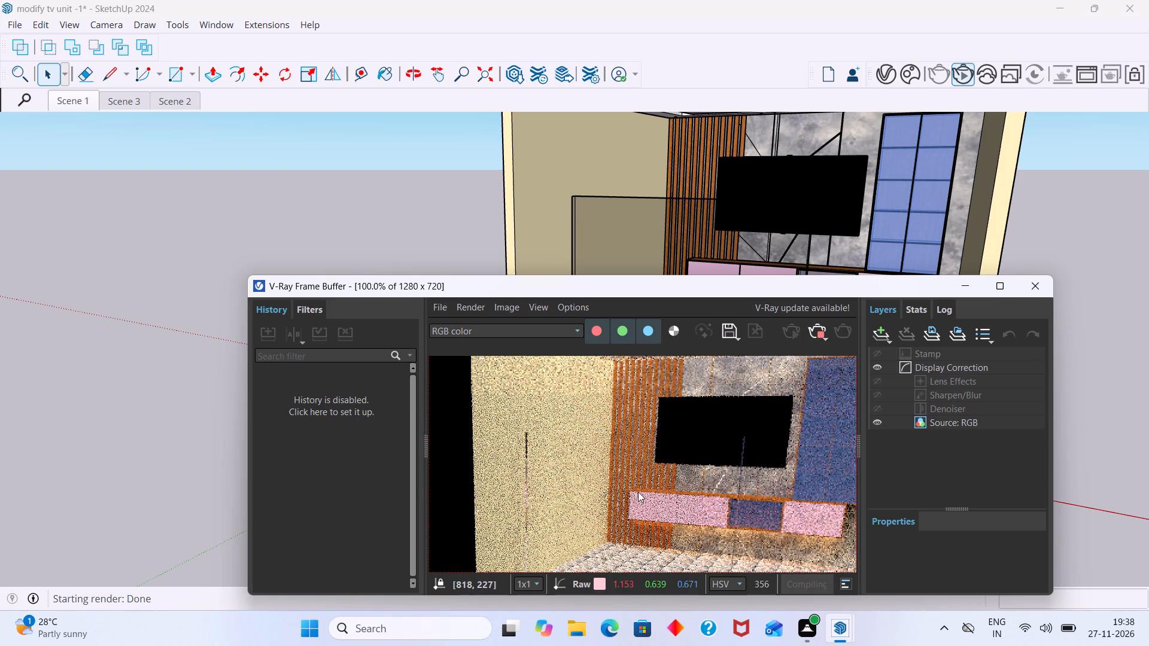
Inspect the interactive render of the TV wall, glass panel and tiled floor up close and from a distance.
scroll(692, 496, up, 1)
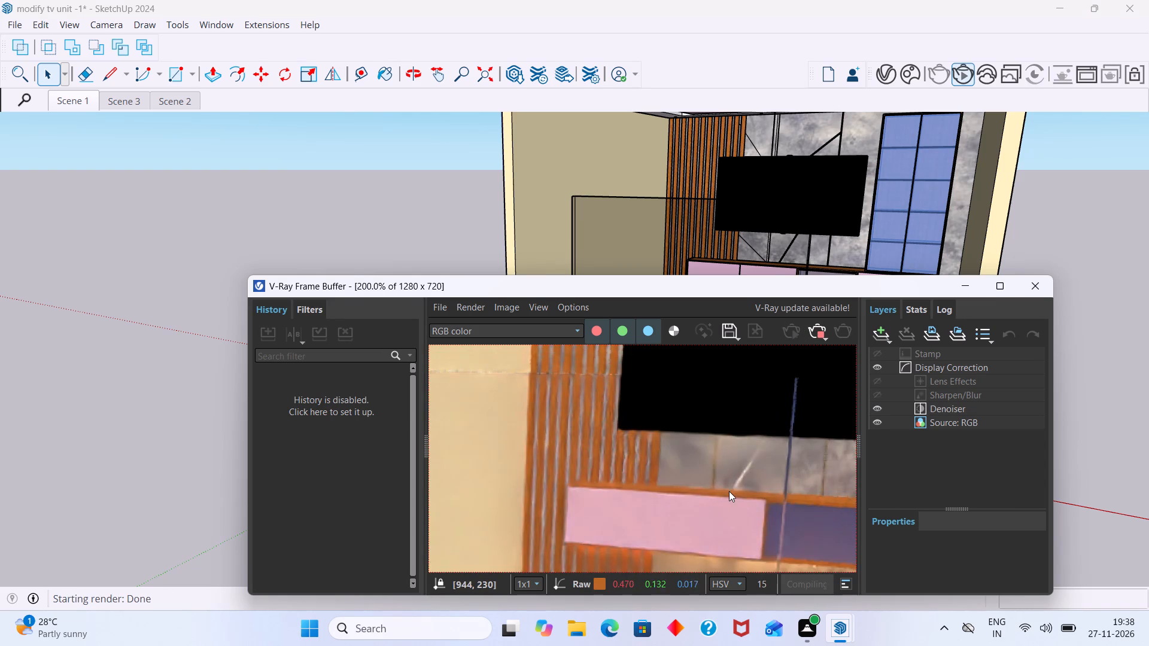
scroll(730, 491, up, 1)
scroll(730, 491, down, 3)
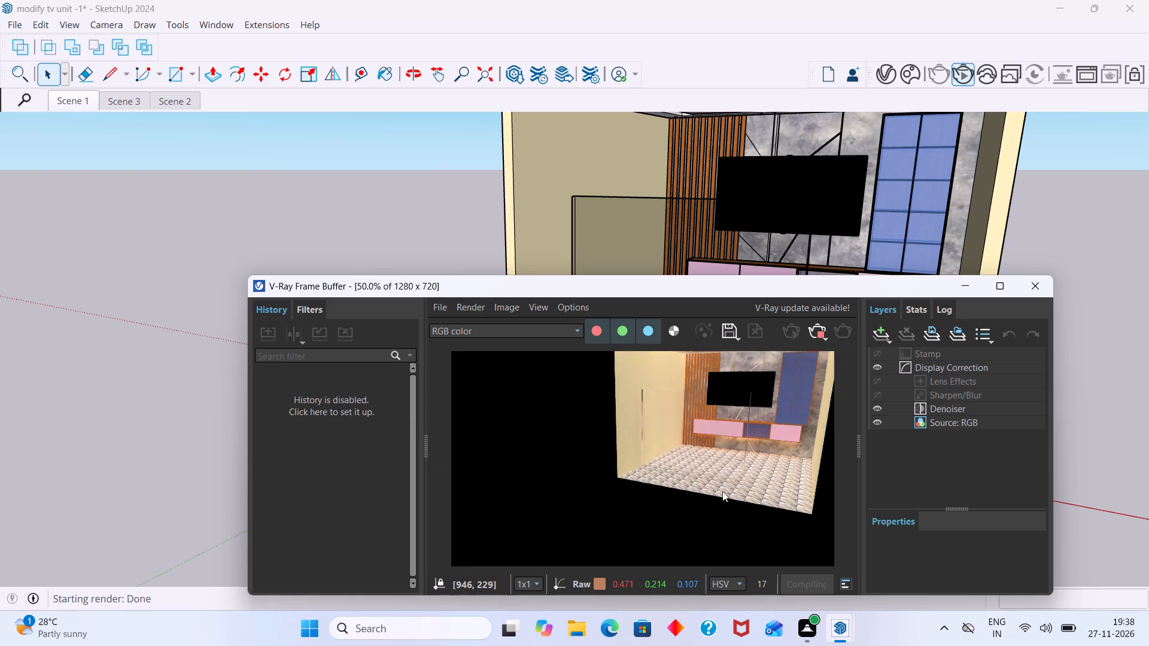
scroll(682, 467, up, 1)
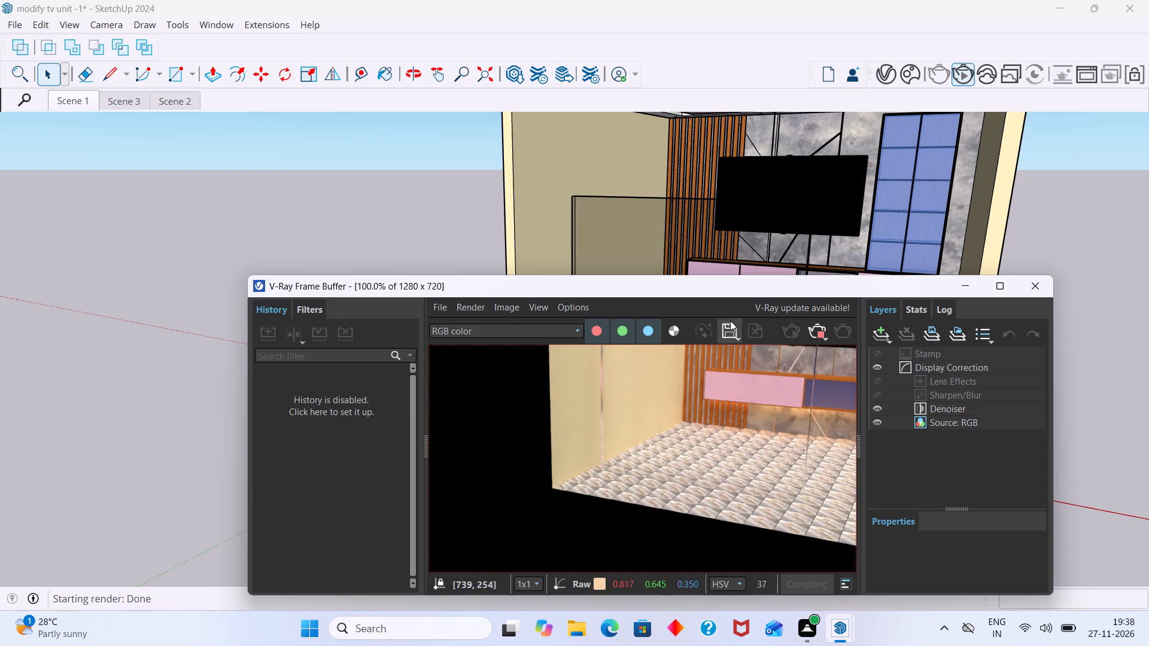
Set the SunLight intensity to 0.2 in the V-Ray Asset Editor.
click(887, 77)
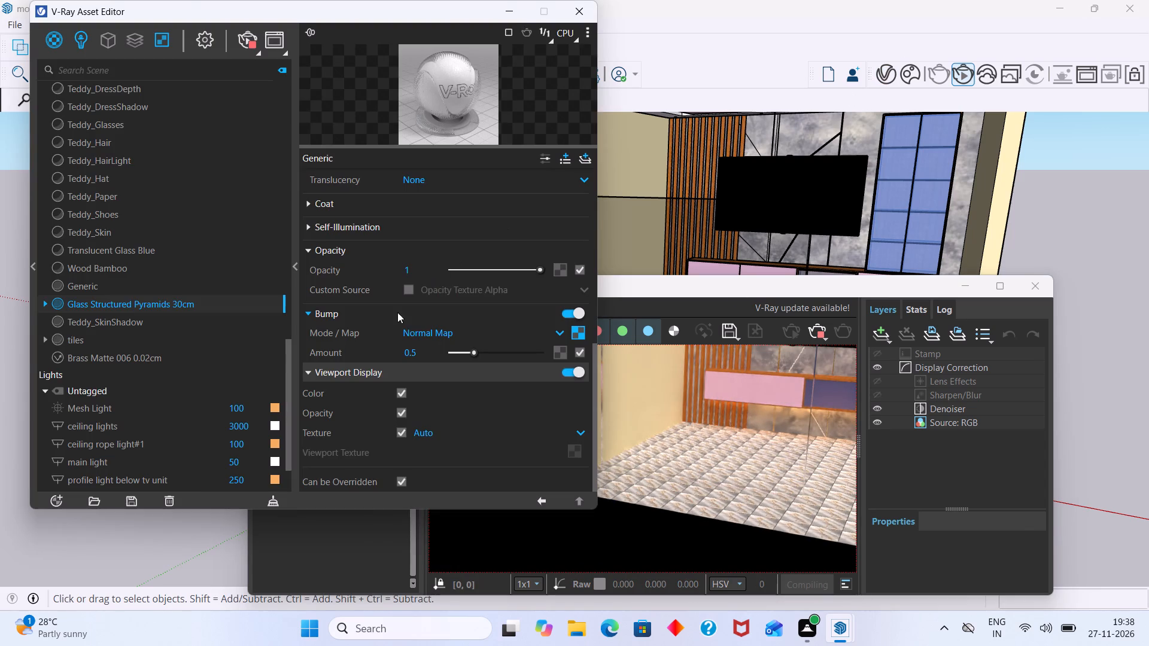
click(81, 39)
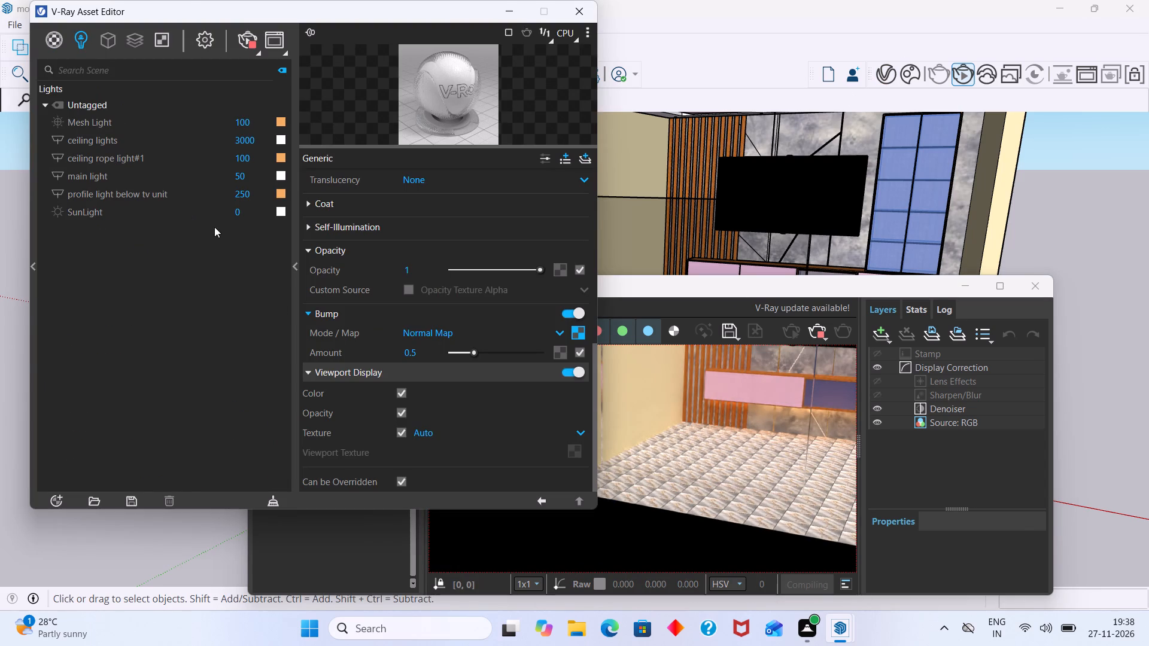
click(248, 214)
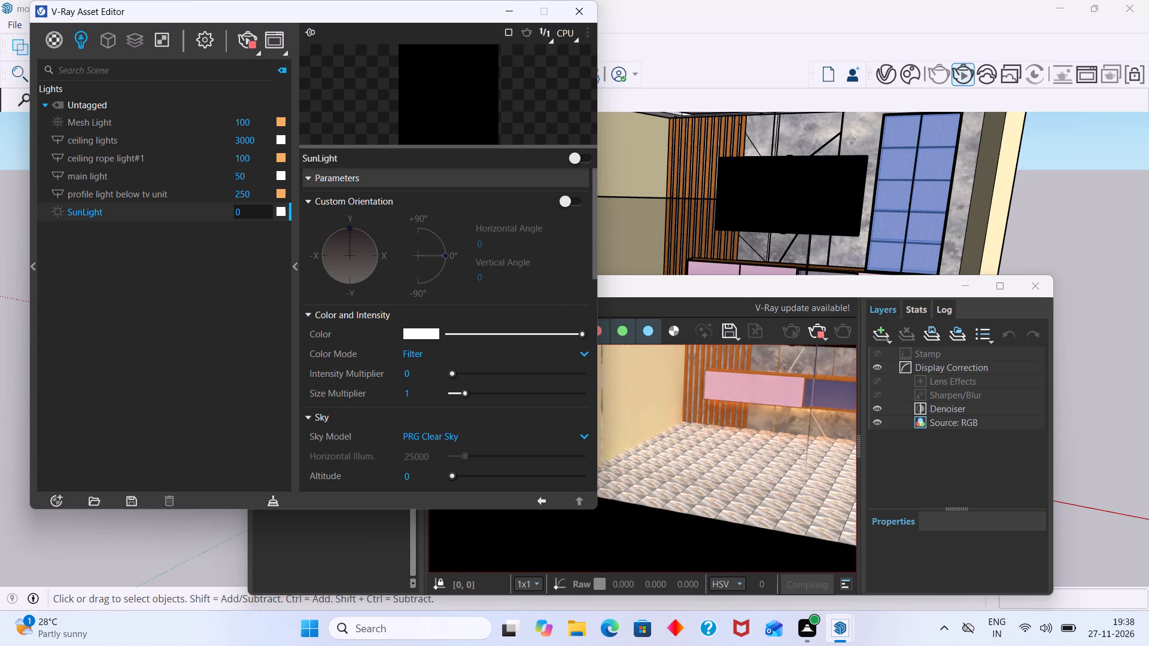
text(002)
click(262, 215)
key(BackSpace)
key(BackSpace)
key(BackSpace)
key(0)
key(BackSpace)
text(.2)
key(Return)
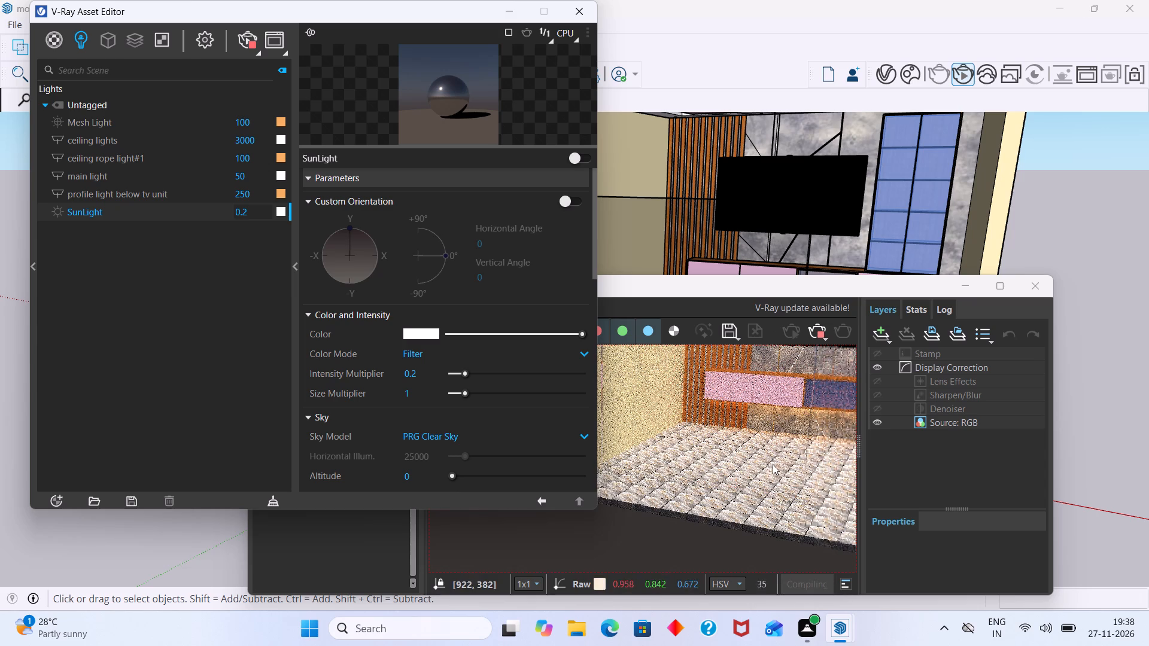
Inspect the re-lit floor, TV cabinet and glass panel in the render, closing the frame buffer and Asset Editor when done.
scroll(783, 438, up, 1)
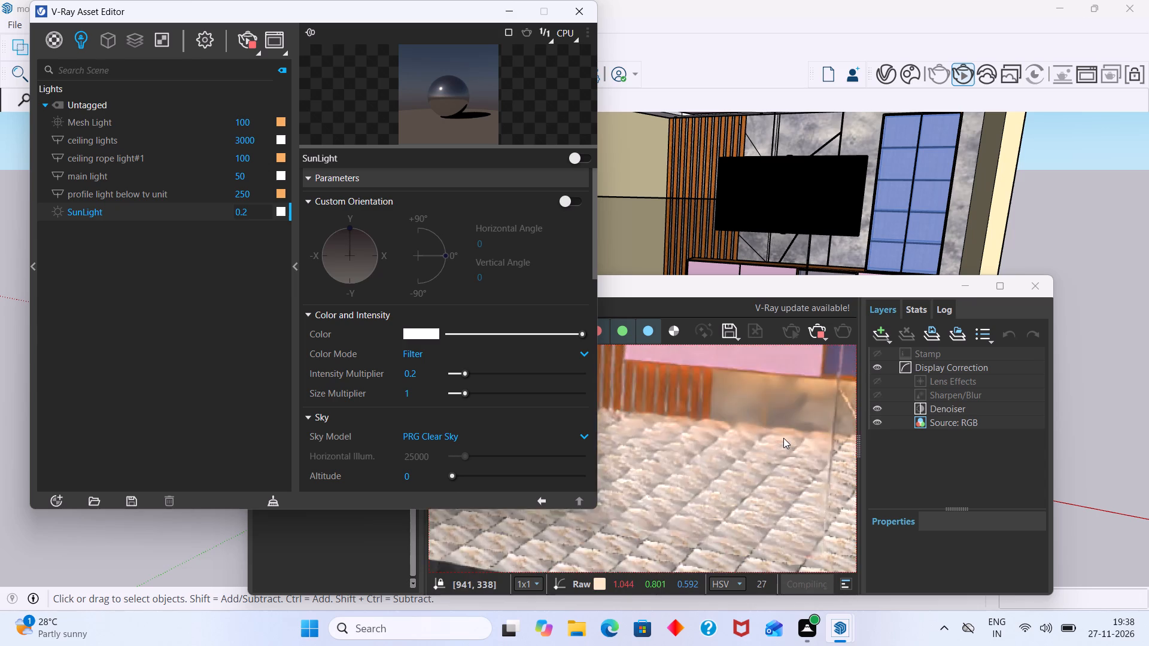
scroll(783, 438, down, 2)
scroll(783, 438, up, 1)
middle_drag(755, 429, 828, 453)
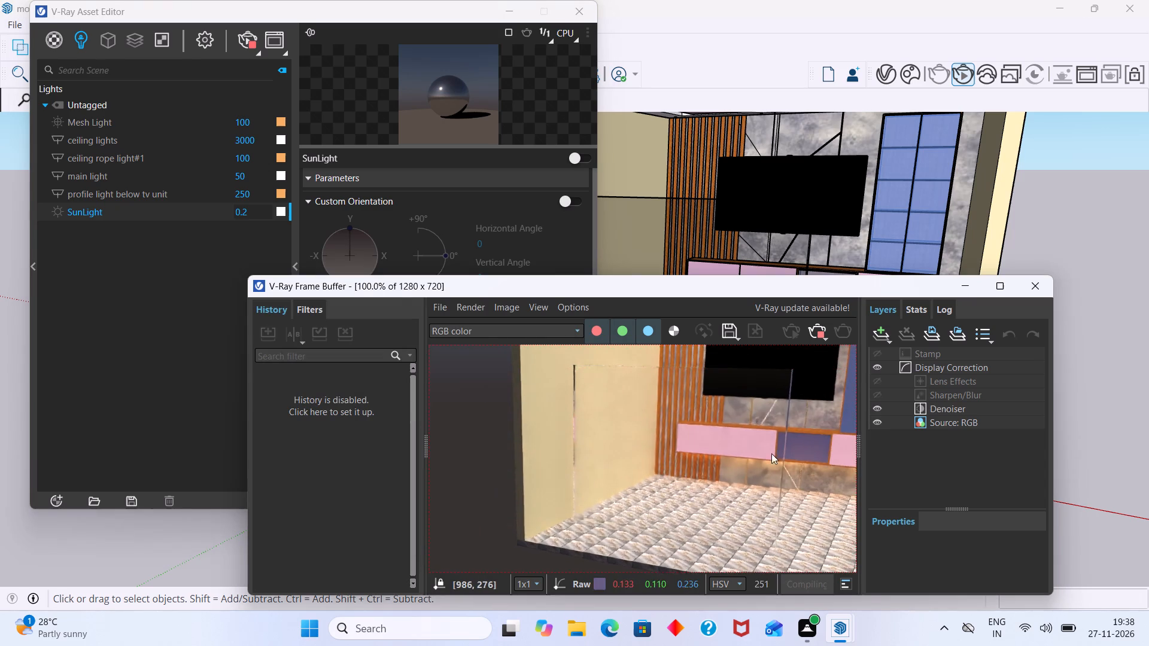
scroll(768, 452, down, 1)
middle_drag(691, 436, 743, 438)
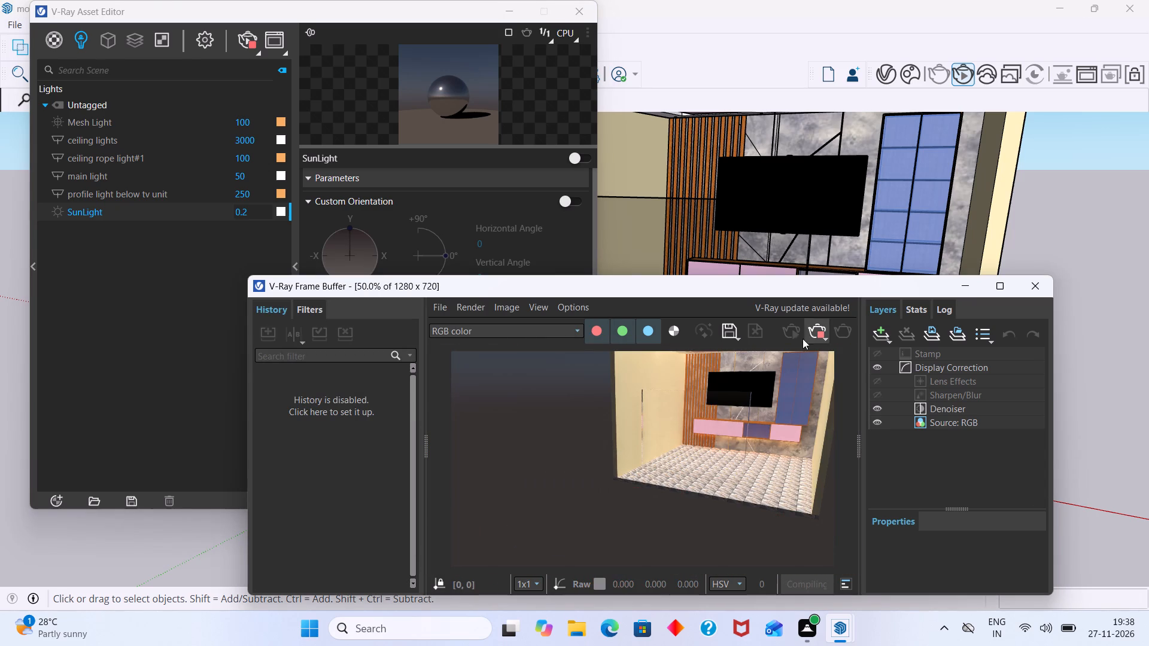
click(1038, 285)
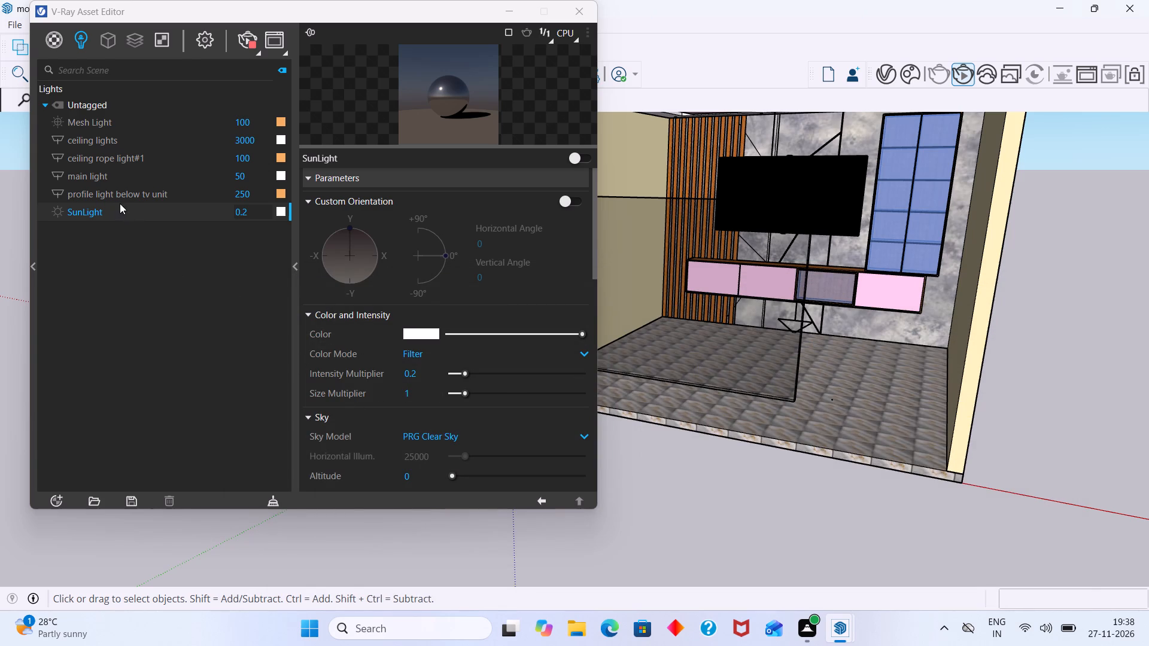
click(576, 16)
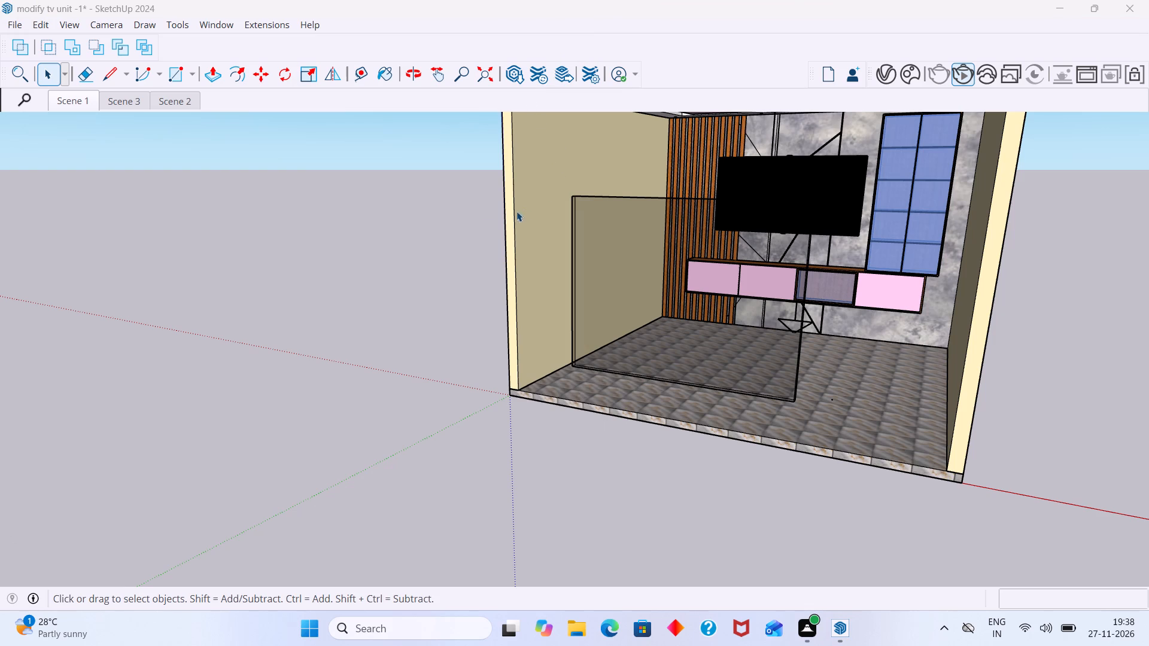
Set the viewport display texture of the Glass Structured Pyramids 30cm material to Custom in the Asset Editor.
click(881, 78)
click(58, 49)
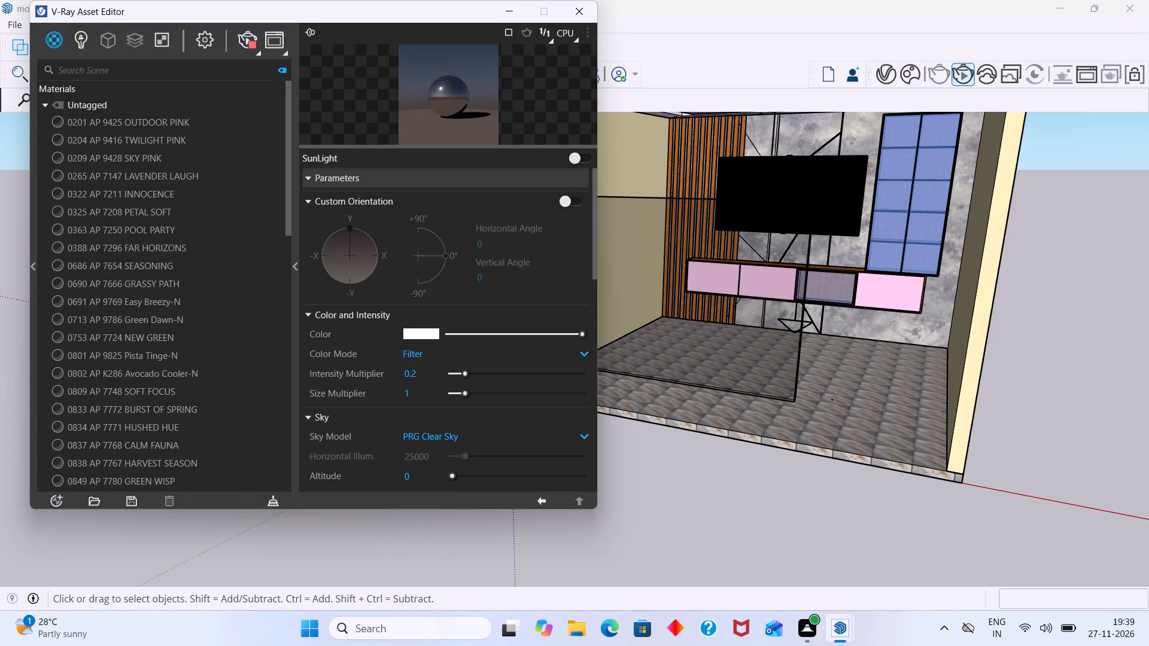
scroll(180, 300, down, 2)
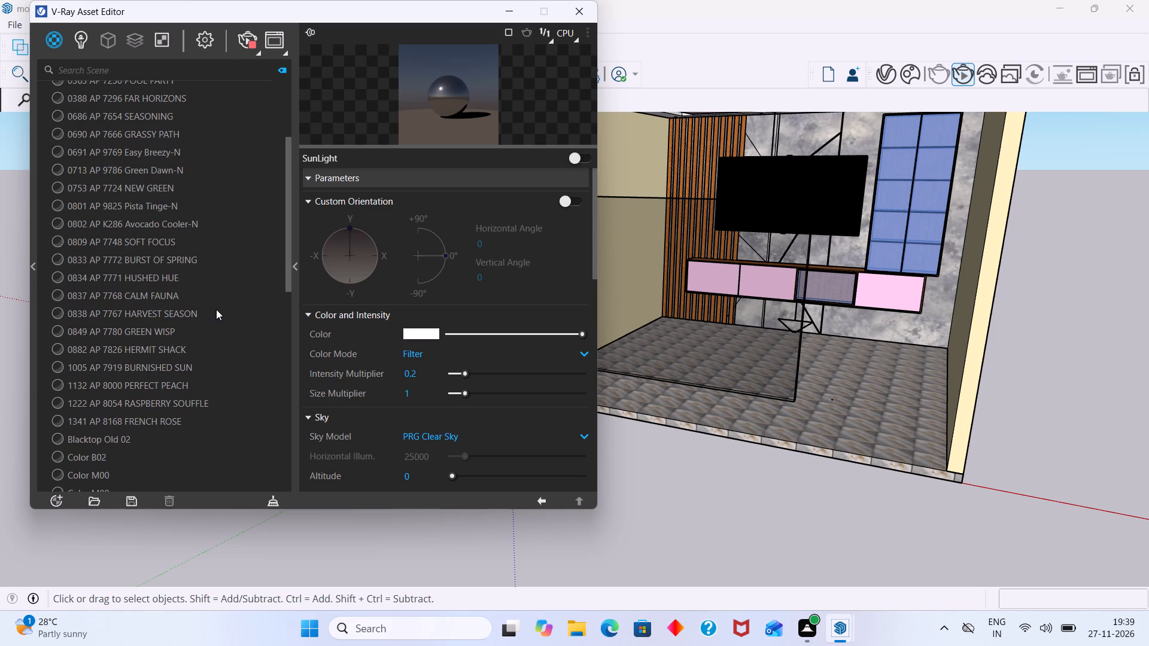
scroll(162, 358, down, 4)
scroll(157, 419, down, 1)
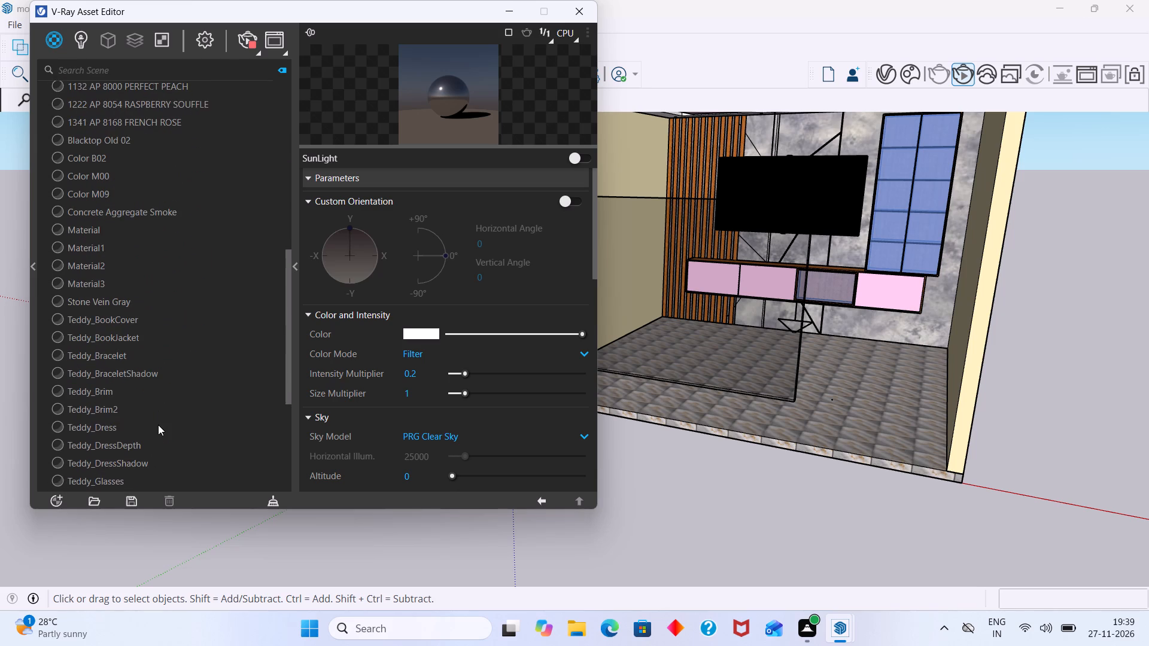
scroll(158, 425, down, 5)
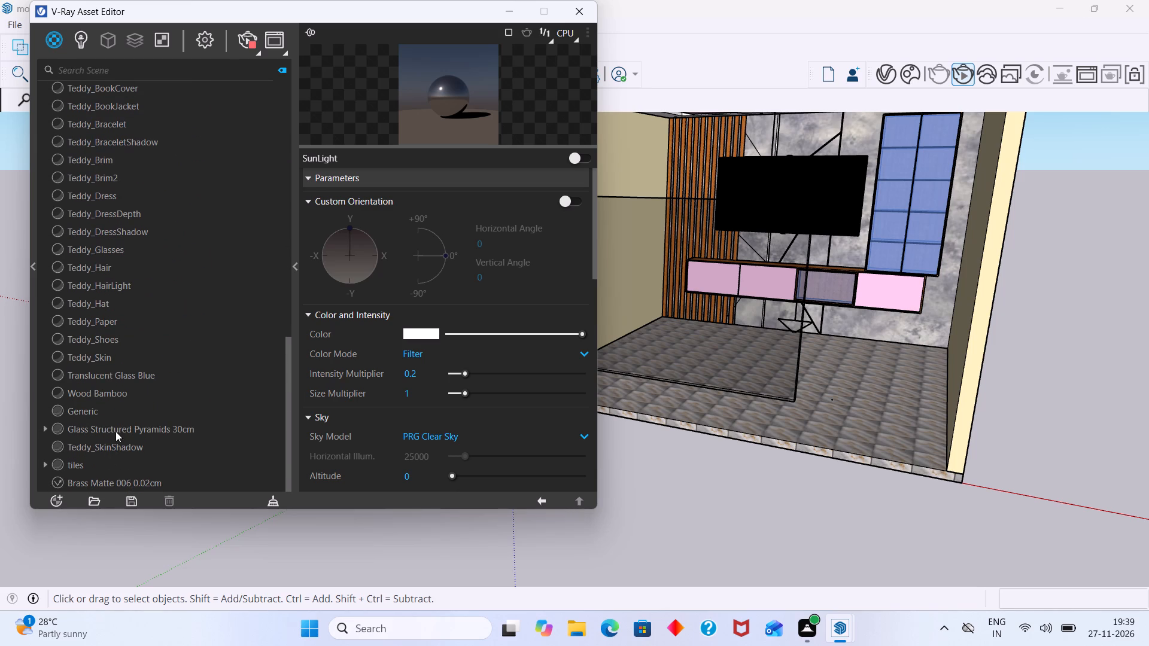
click(115, 431)
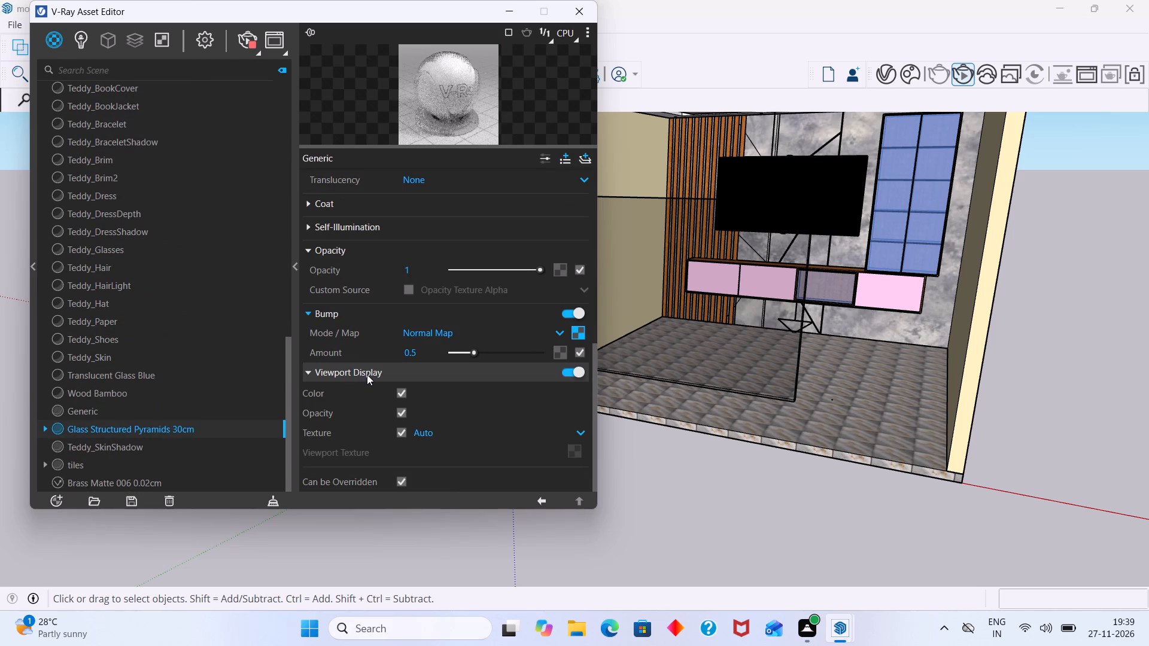
click(580, 431)
click(425, 469)
Examine the glass panel's lower edge and surface in the model, up close and from a distance.
scroll(676, 346, up, 3)
scroll(783, 388, up, 8)
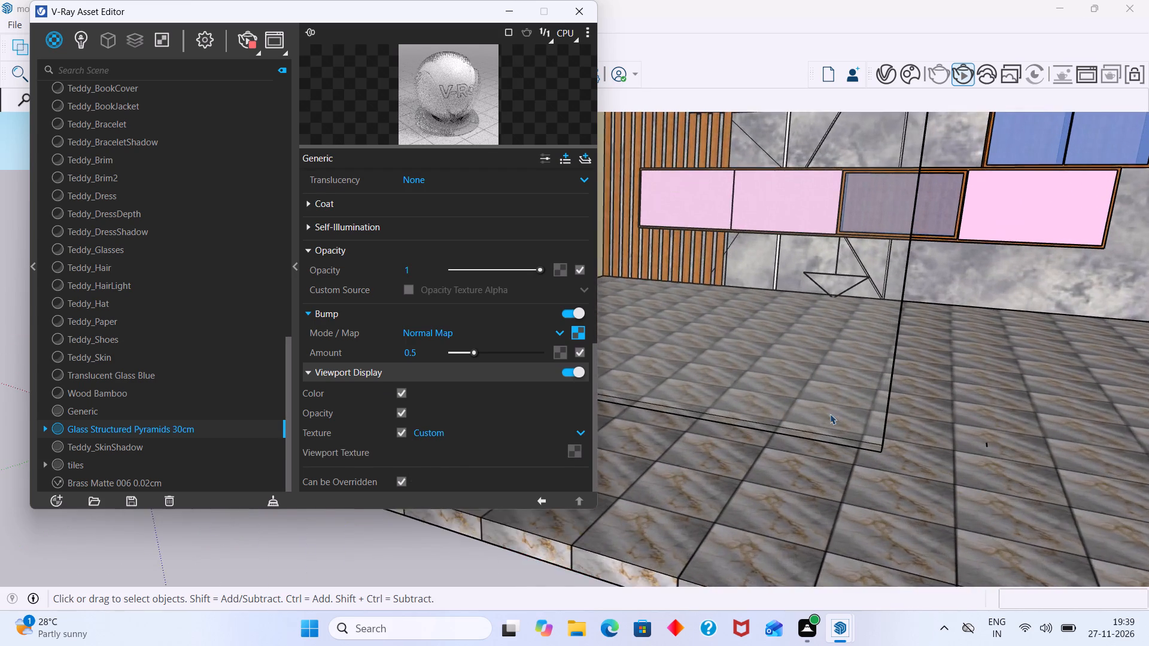
scroll(830, 414, up, 16)
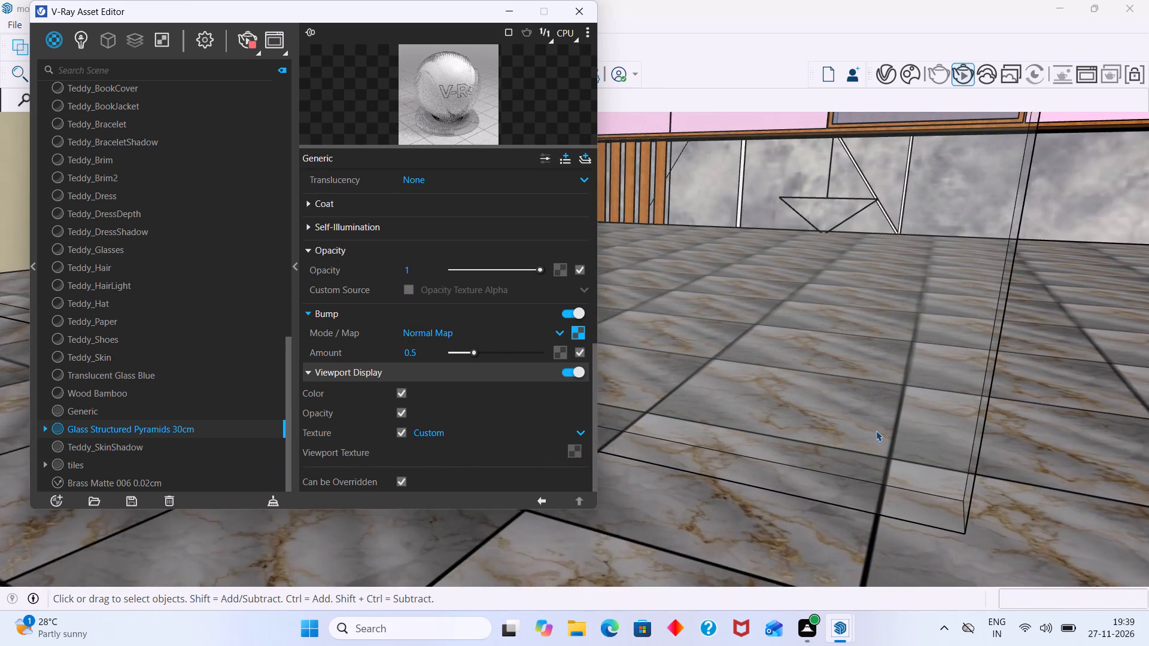
scroll(876, 431, down, 20)
scroll(876, 431, down, 11)
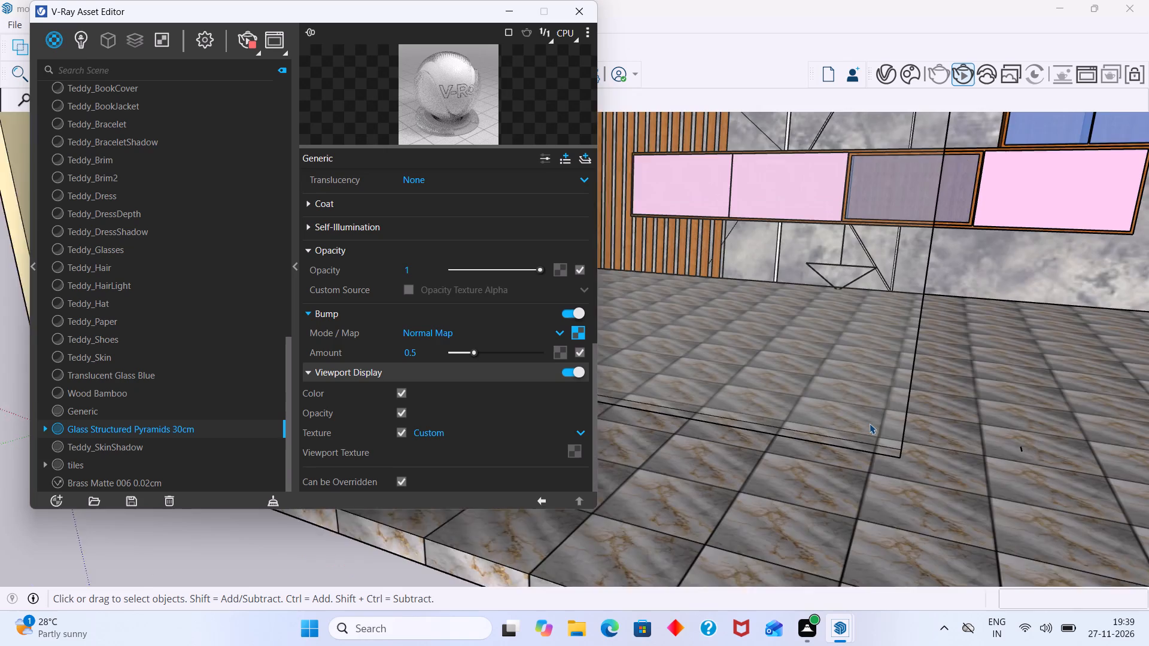
scroll(870, 423, down, 20)
scroll(870, 423, down, 2)
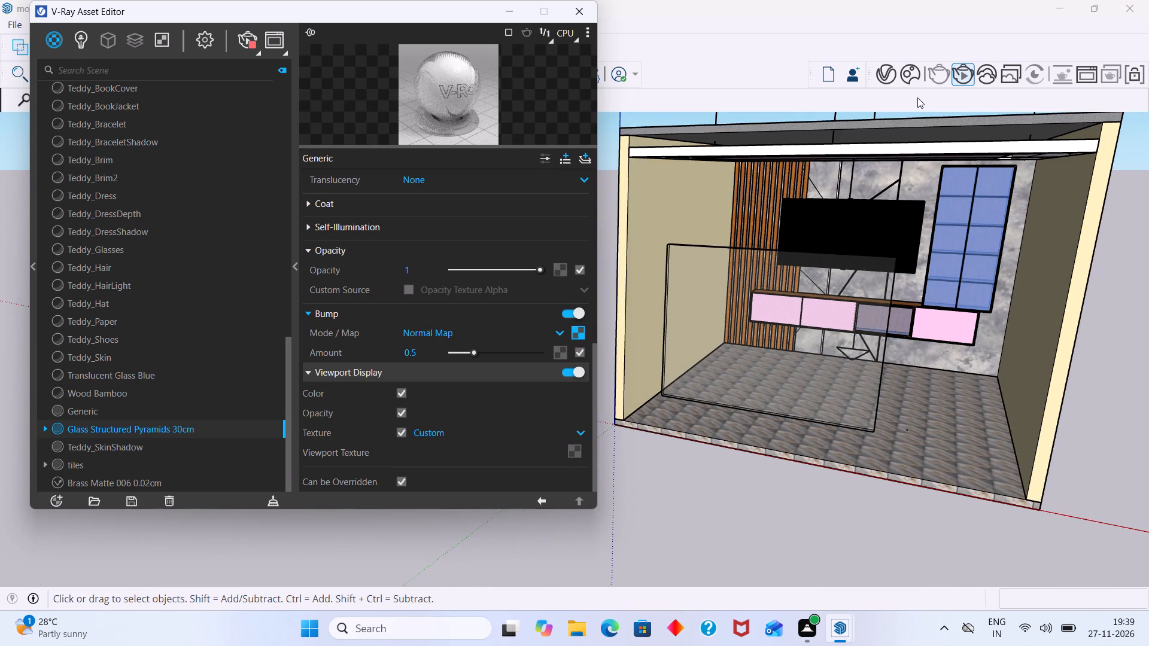
Try to restart the interactive render with the whole TV unit room in view.
double_click(957, 79)
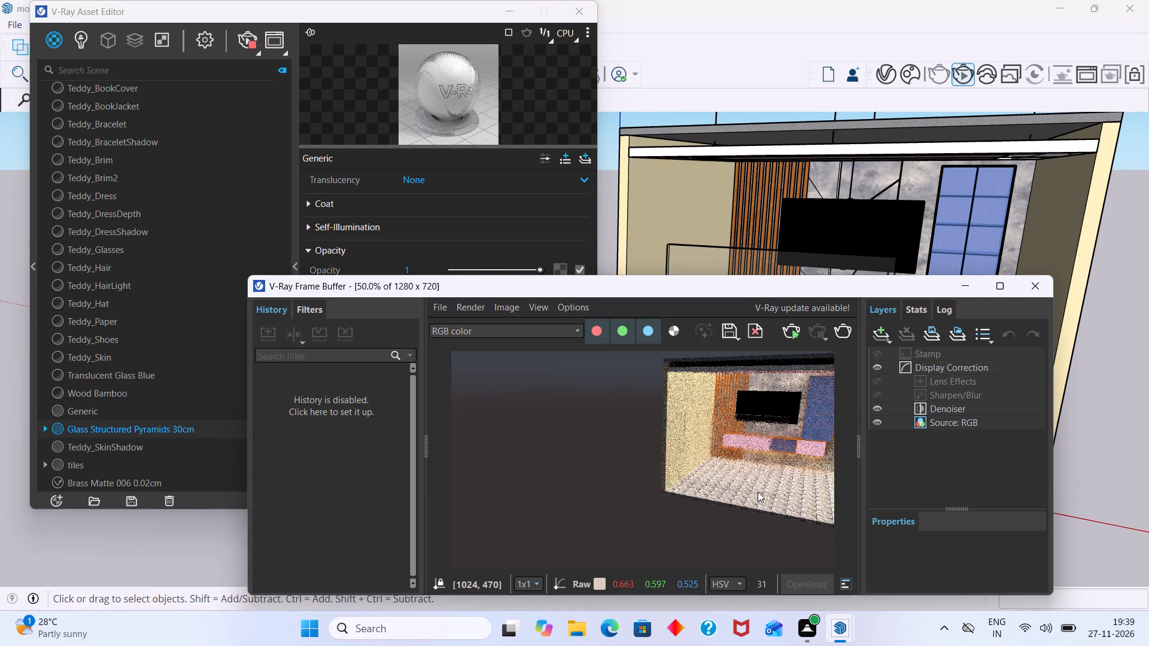
scroll(741, 464, up, 1)
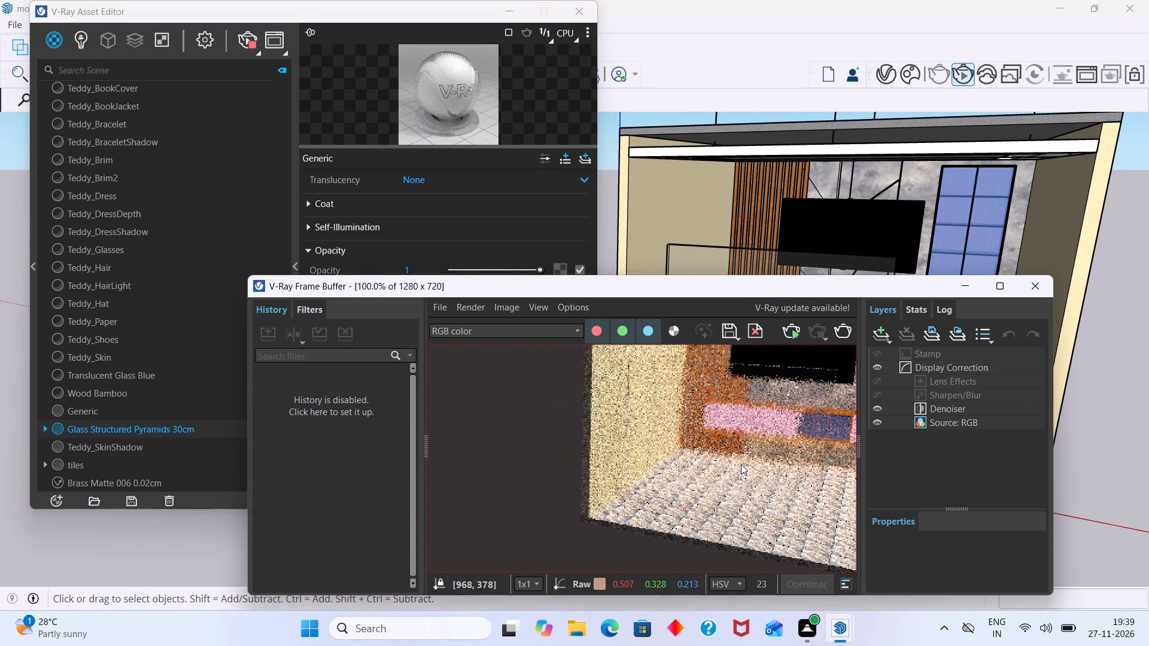
scroll(727, 449, down, 1)
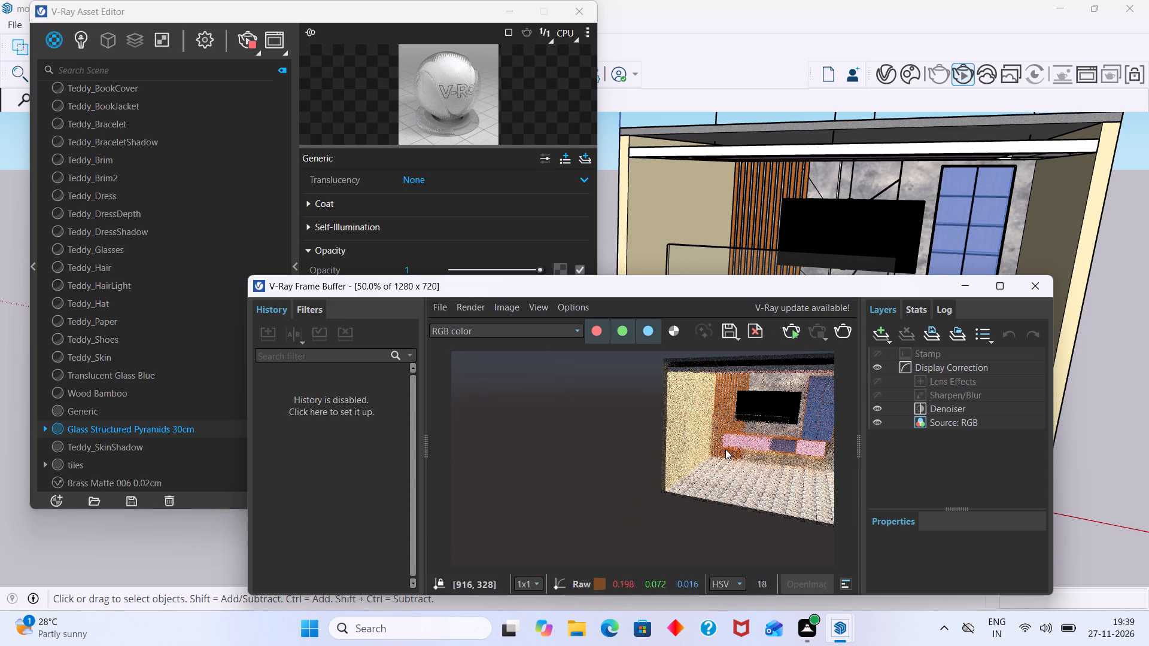
click(791, 331)
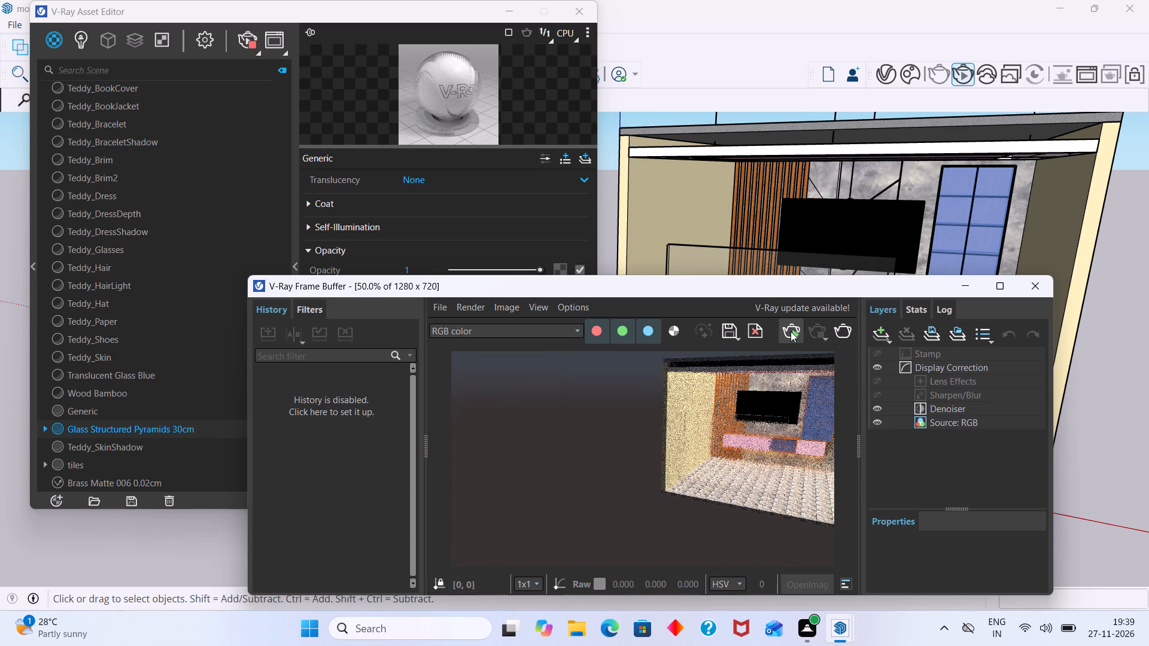
click(789, 334)
click(791, 333)
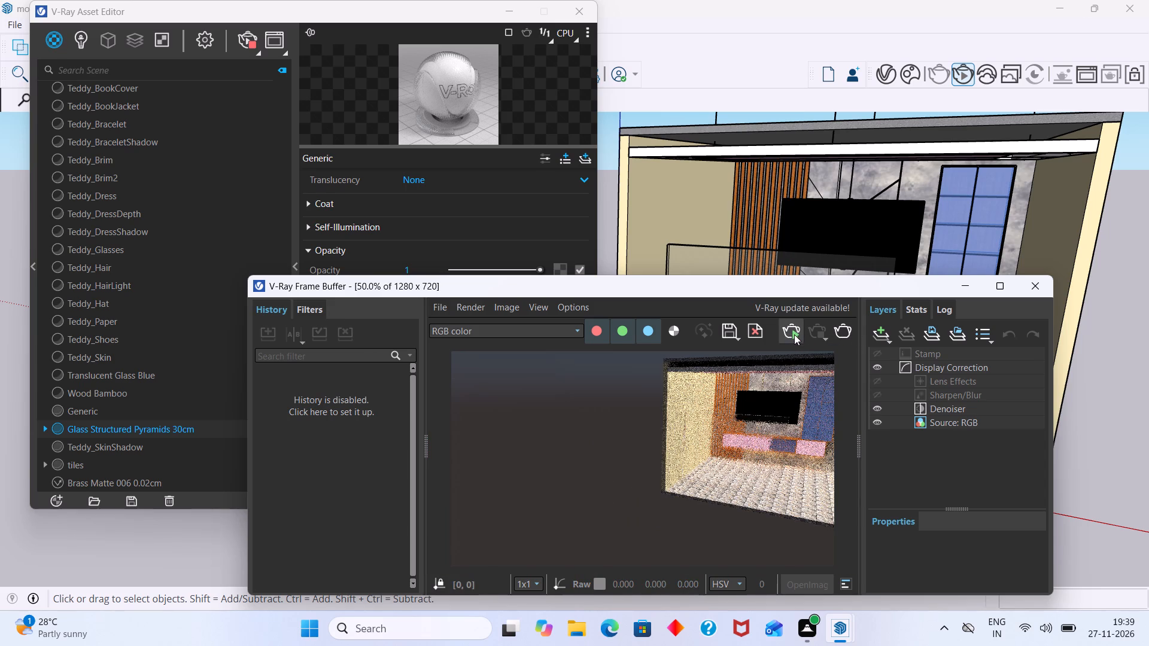
click(793, 332)
scroll(790, 335, up, 1)
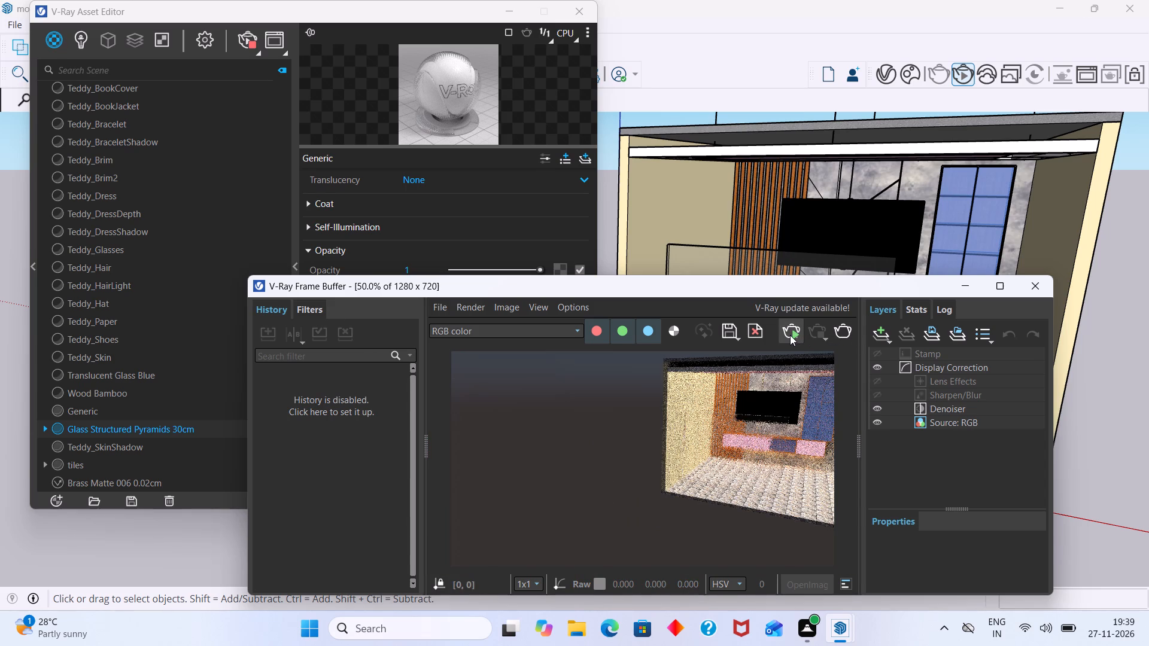
click(792, 331)
Try to stop and restart the interactive render of the TV unit room, closing the frame buffer and Asset Editor when done.
click(247, 43)
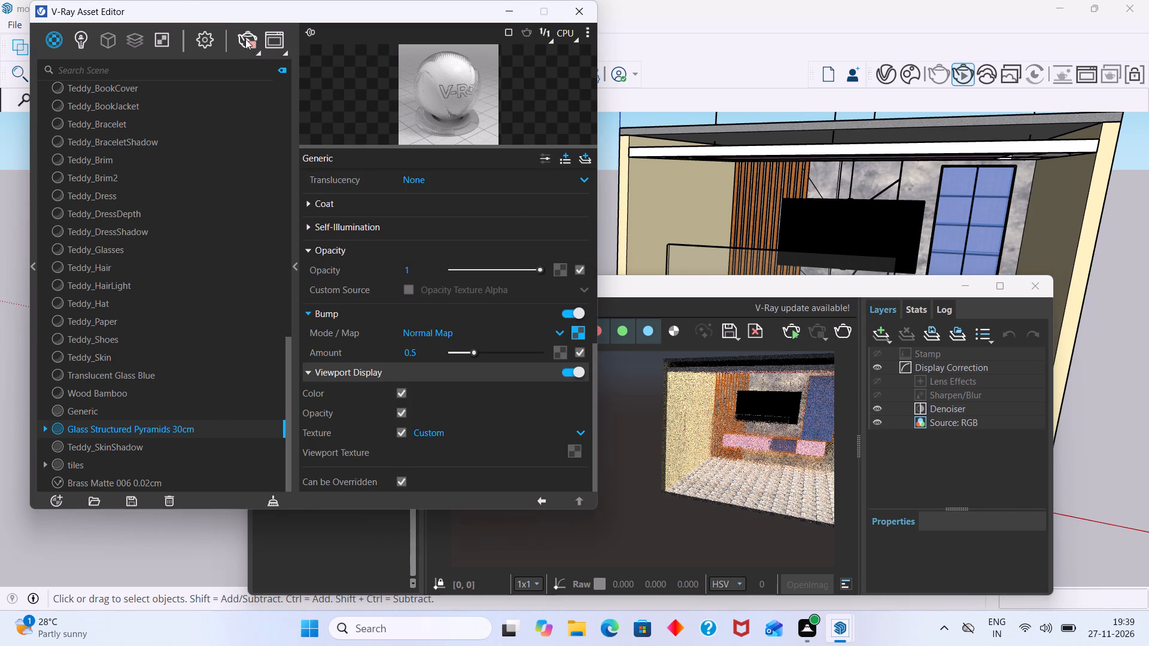
click(245, 39)
scroll(744, 462, up, 1)
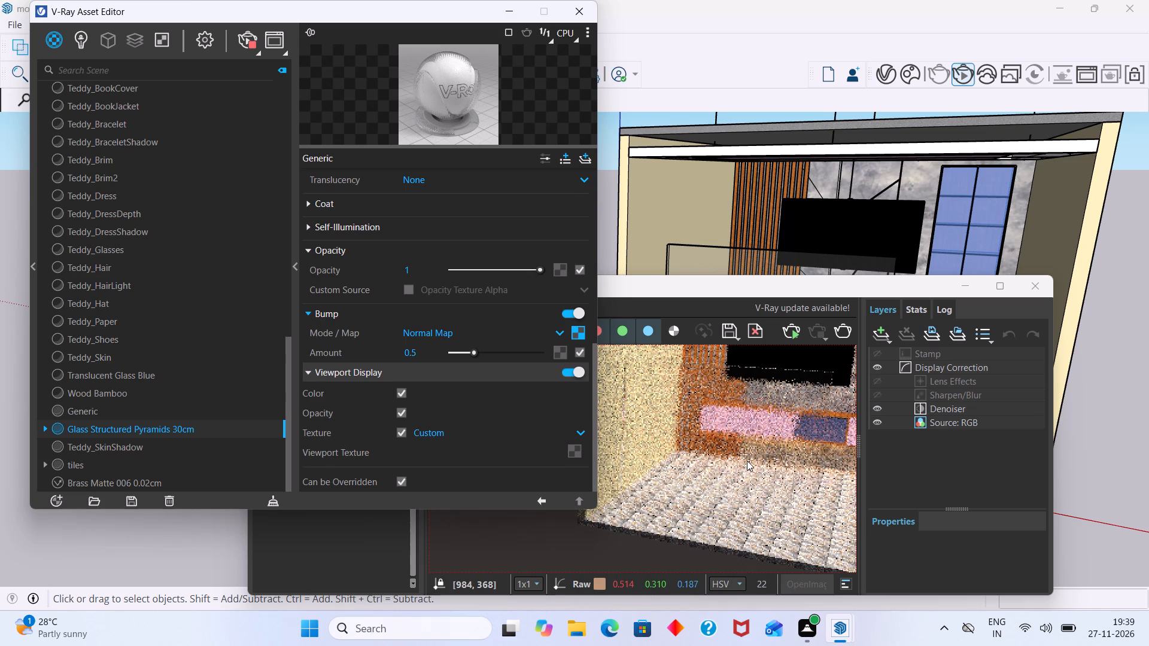
scroll(747, 461, down, 1)
scroll(748, 456, up, 1)
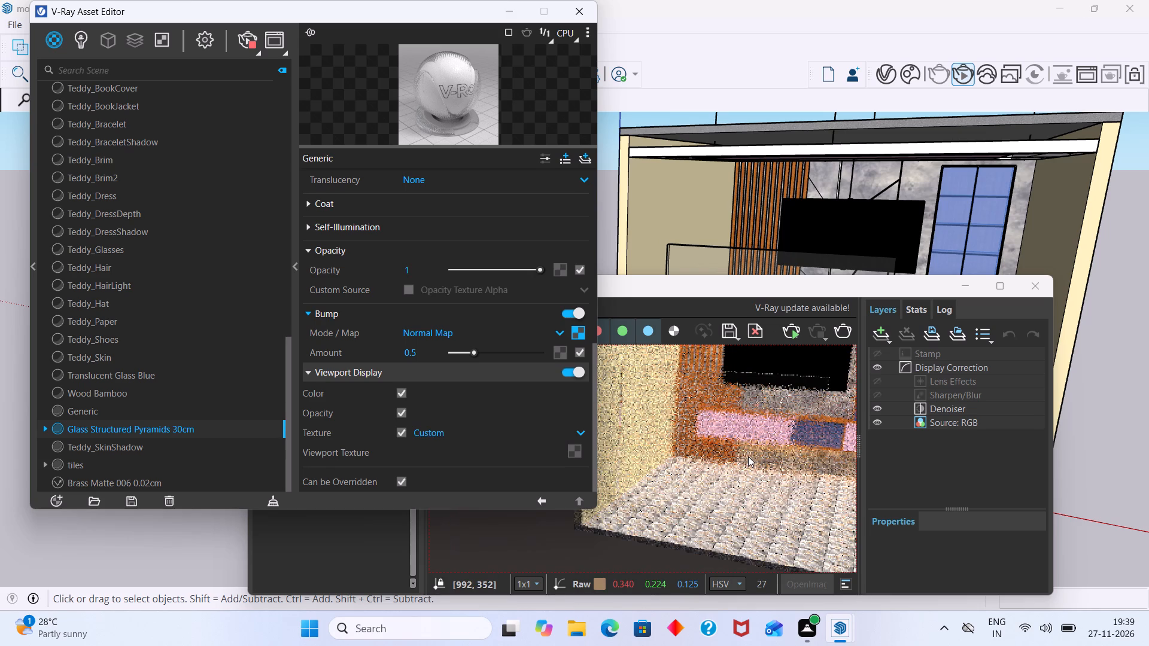
click(796, 334)
click(793, 333)
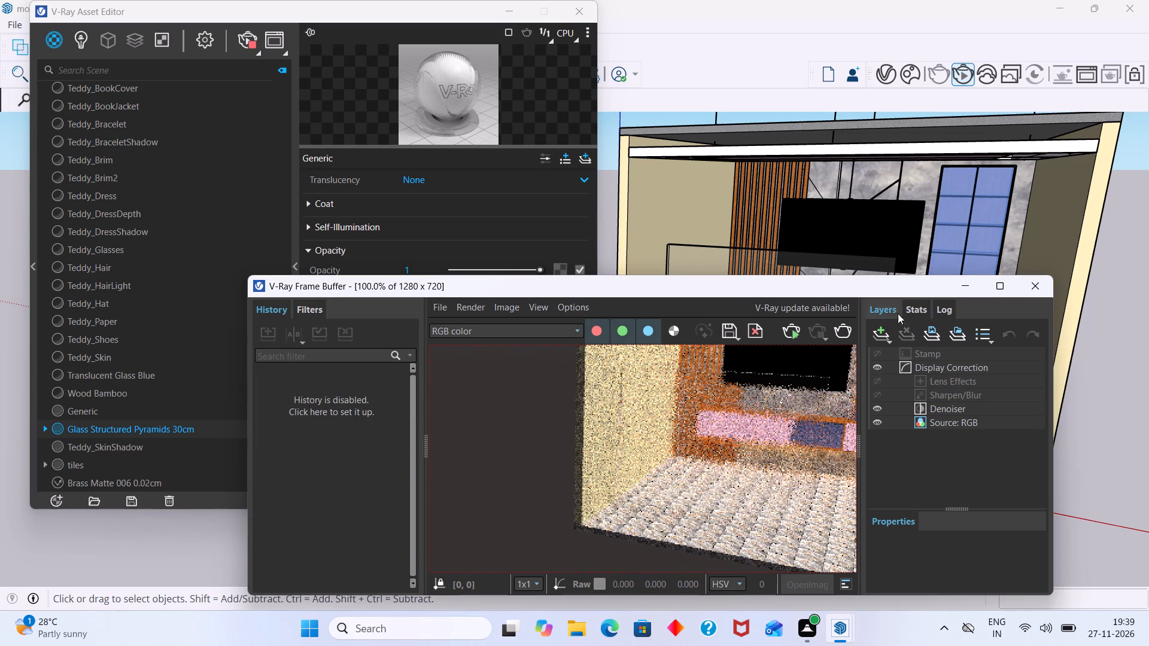
click(1035, 285)
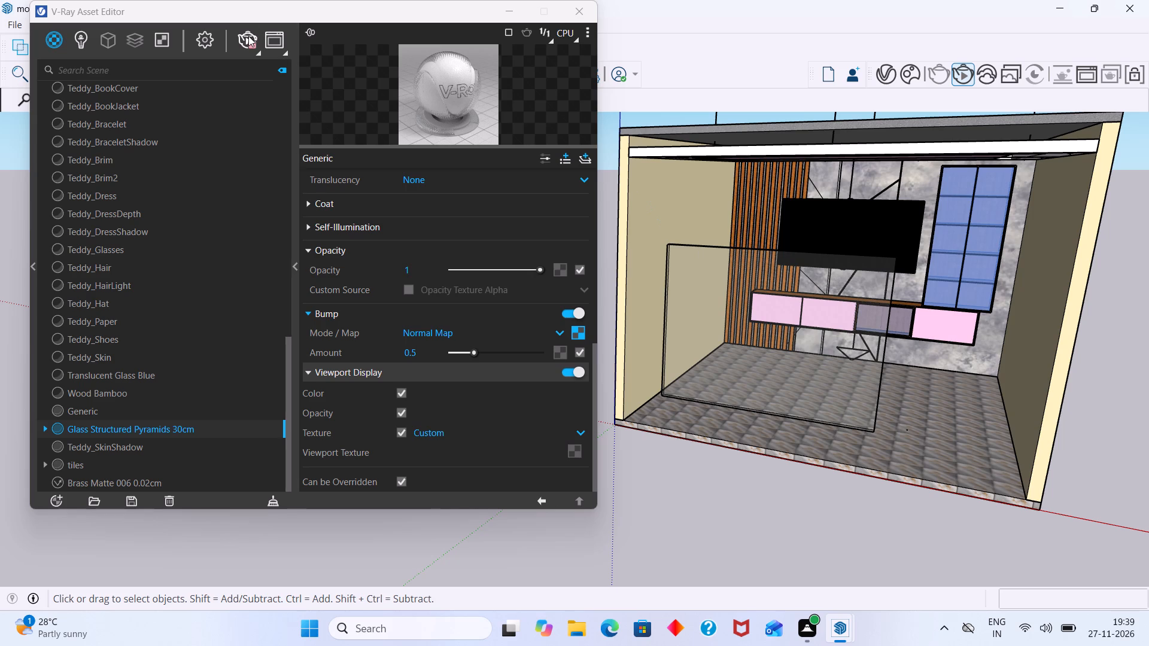
click(248, 36)
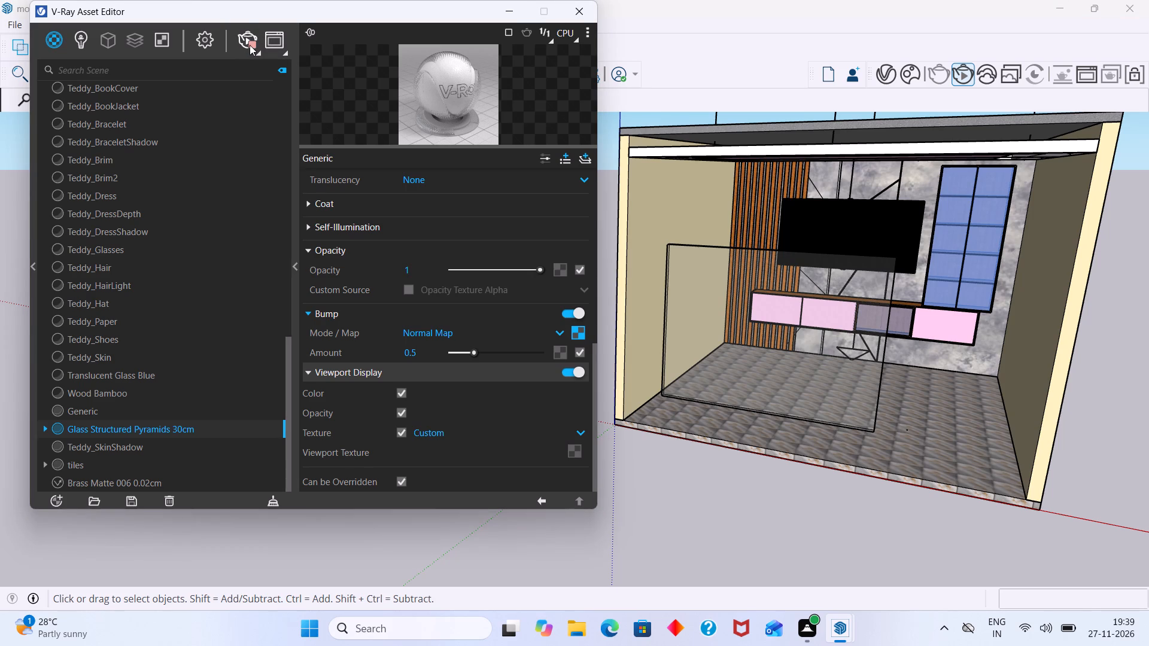
click(250, 44)
click(574, 7)
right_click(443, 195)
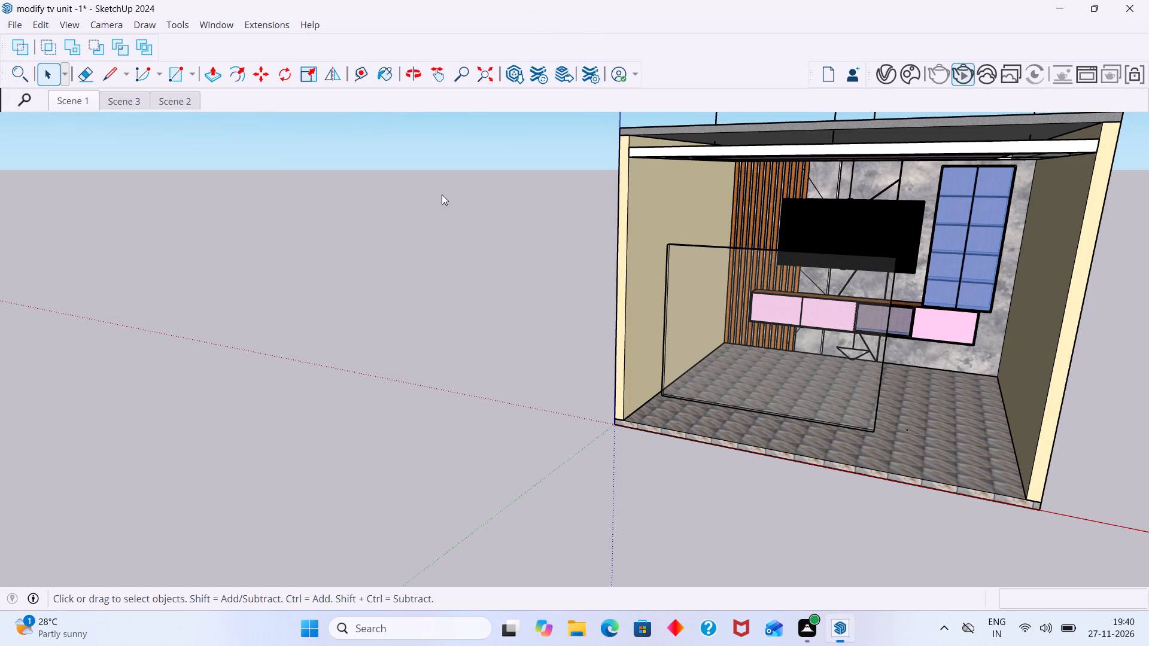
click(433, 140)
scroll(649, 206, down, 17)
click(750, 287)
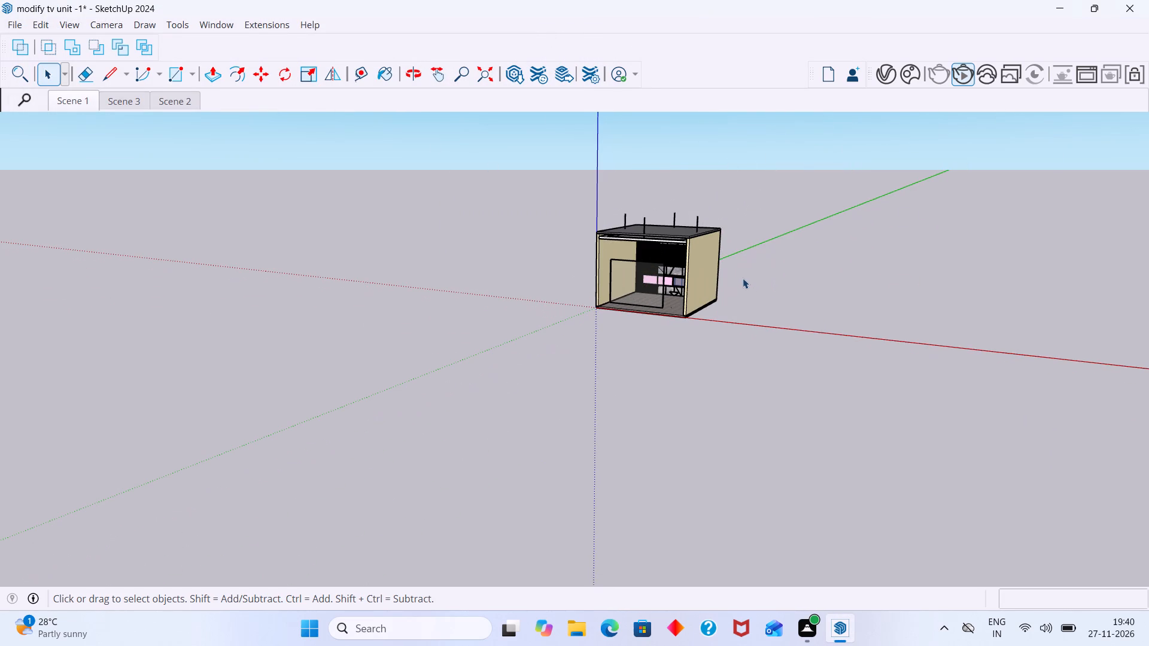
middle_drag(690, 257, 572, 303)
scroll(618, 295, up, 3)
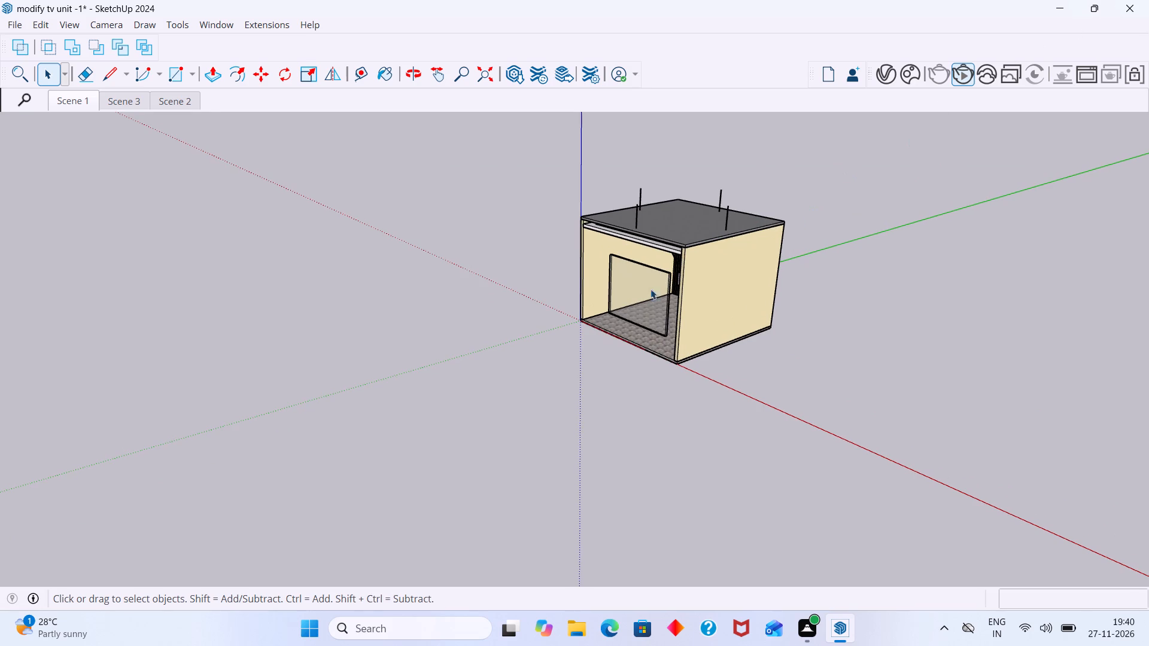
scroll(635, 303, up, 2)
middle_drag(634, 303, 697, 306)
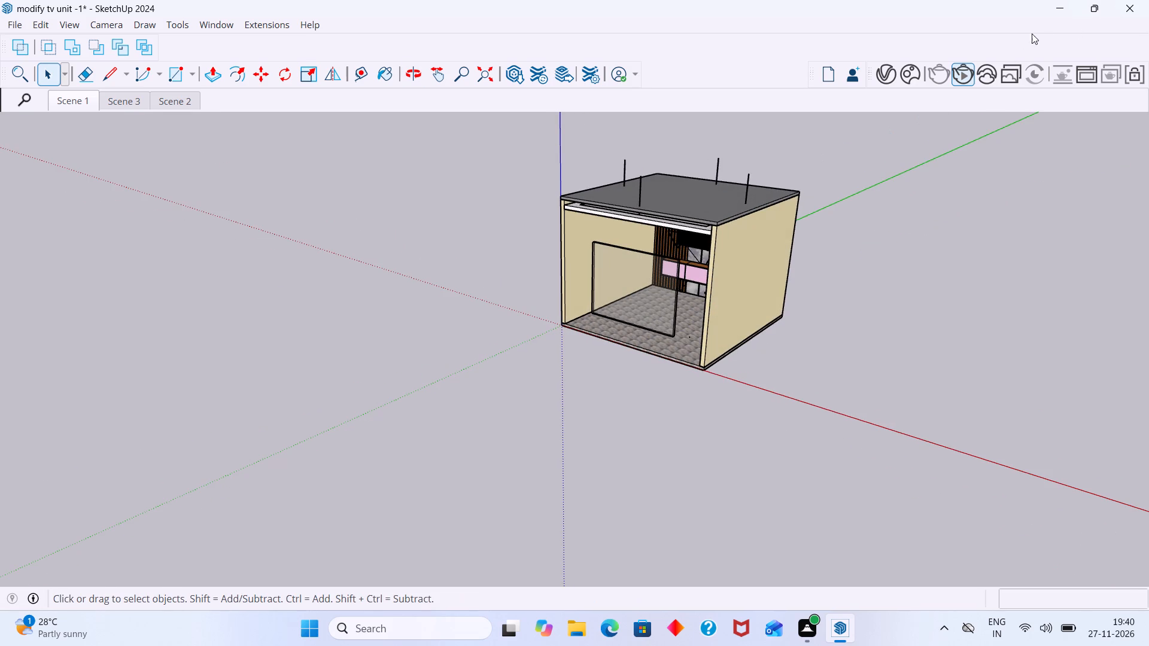
Close the modify tv unit -1 model and save its changes.
click(1136, 4)
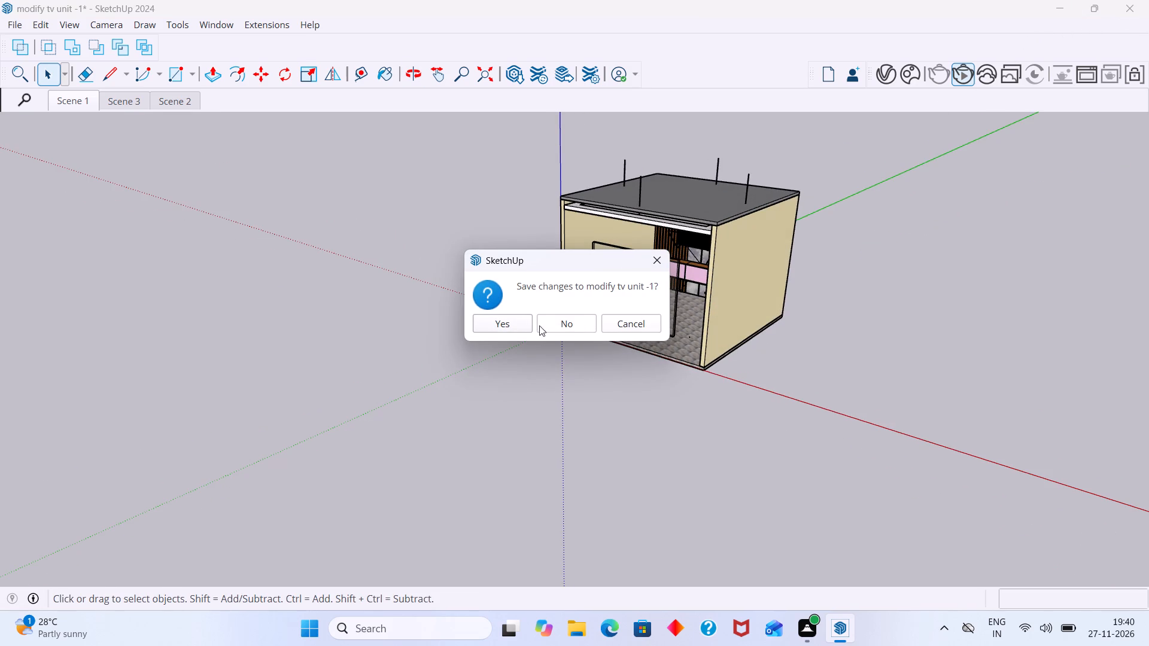
click(516, 330)
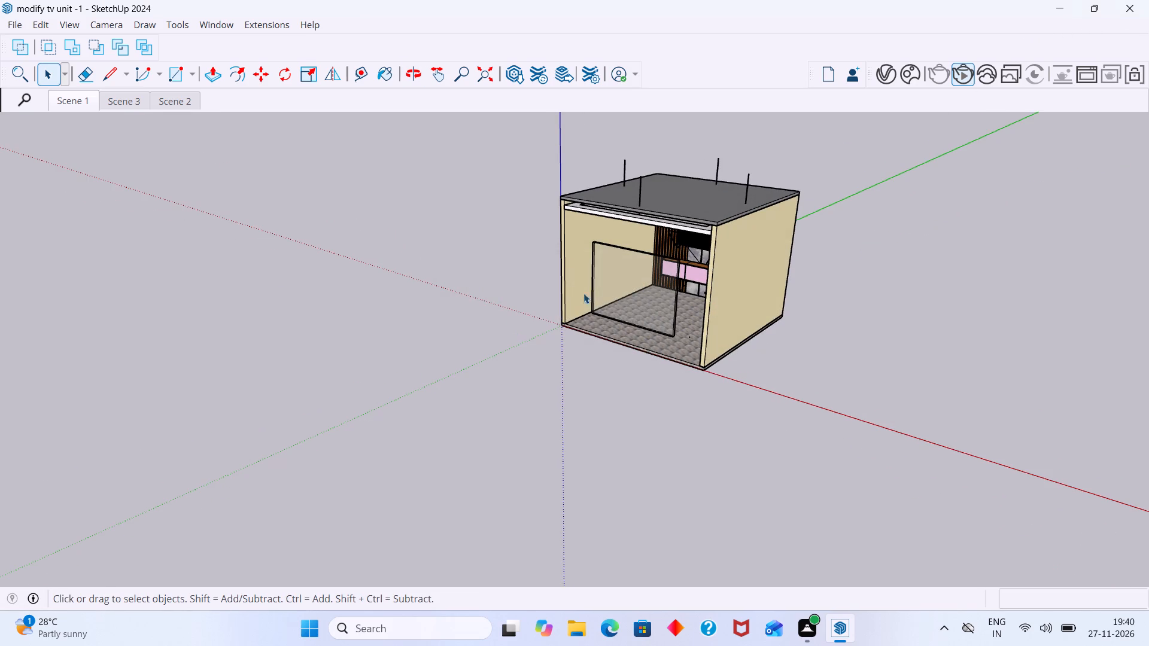